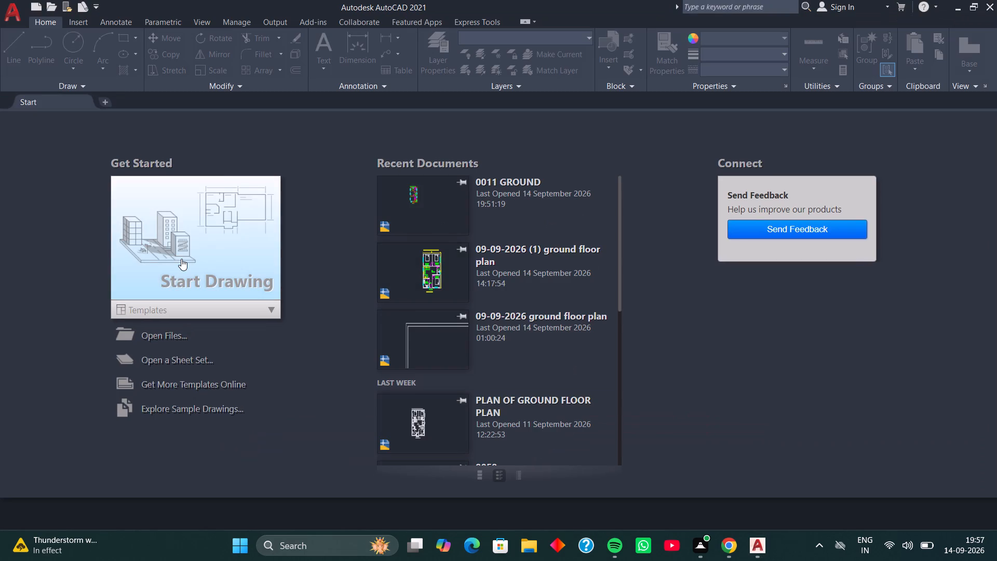
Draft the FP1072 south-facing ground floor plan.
Start a new blank drawing.
left_click(181, 259)
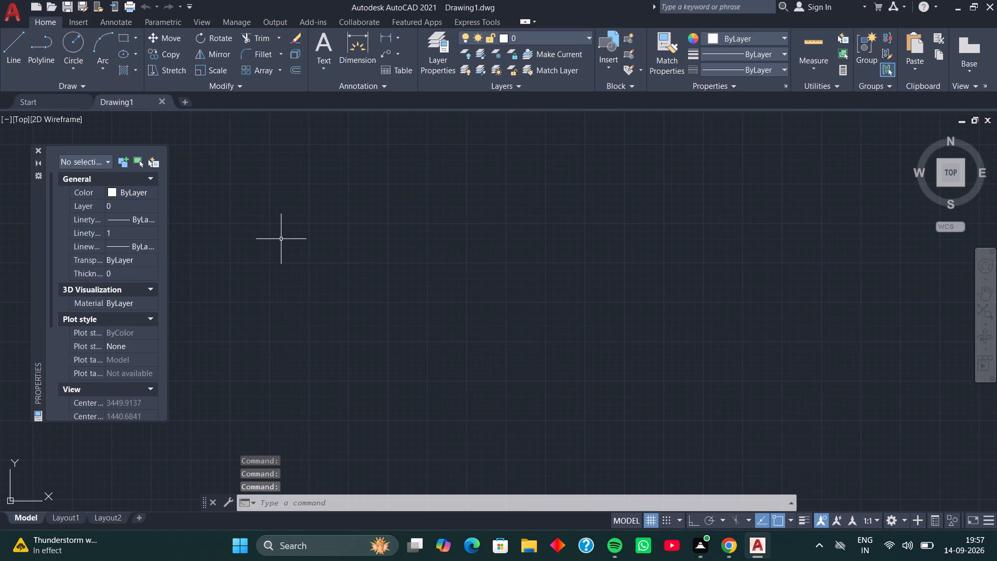
Review the file opening and saving settings in the program options.
type("OP")
key("space")
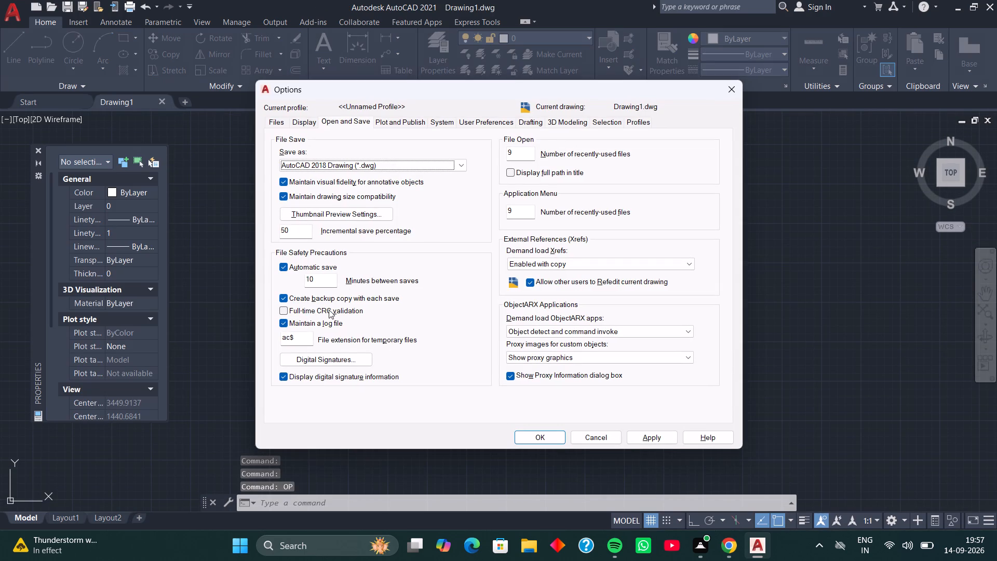
left_click(533, 442)
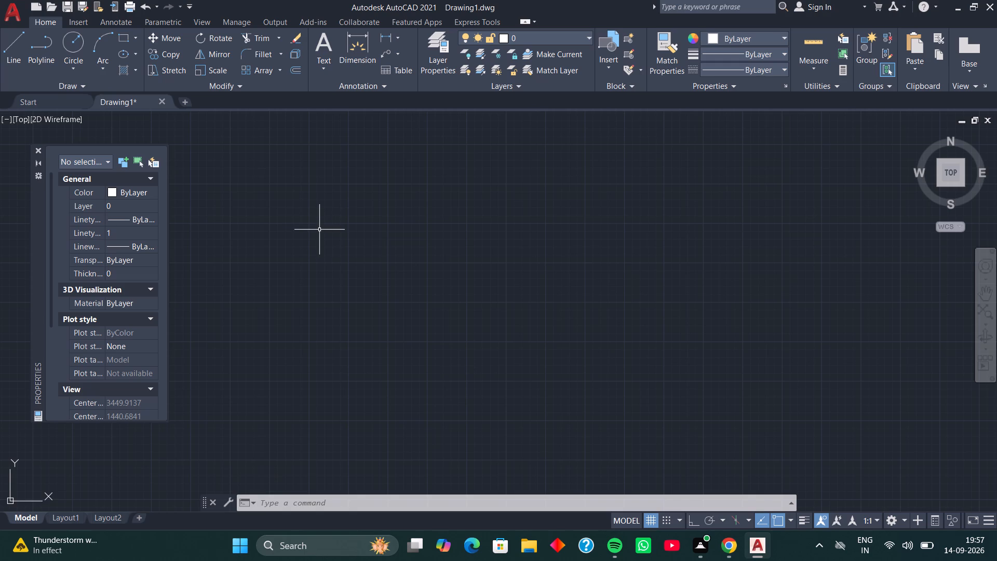
Configure the drawing units to Engineering length with 0'-0.0" precision and Inches as the insertion scale.
type("UN")
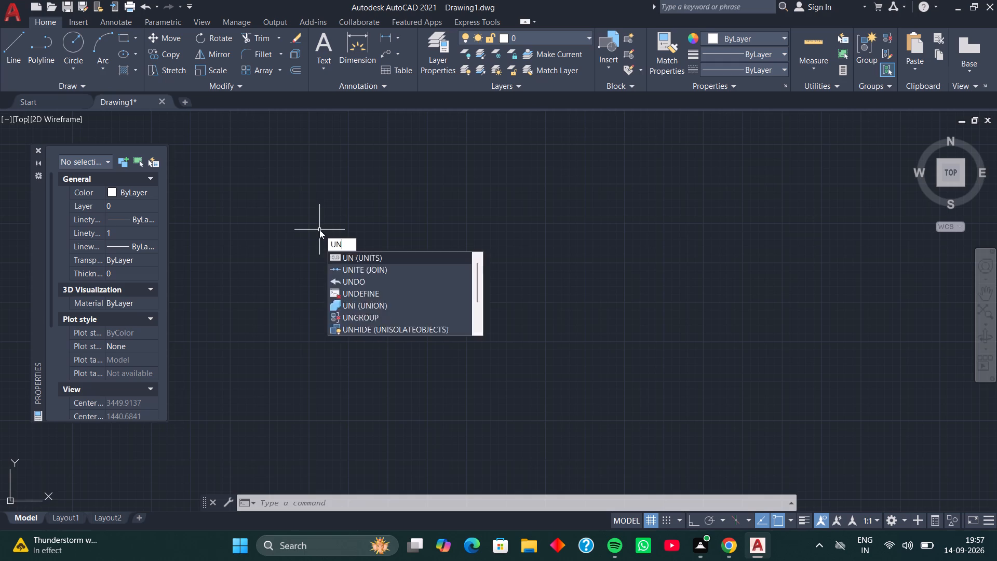
key("space")
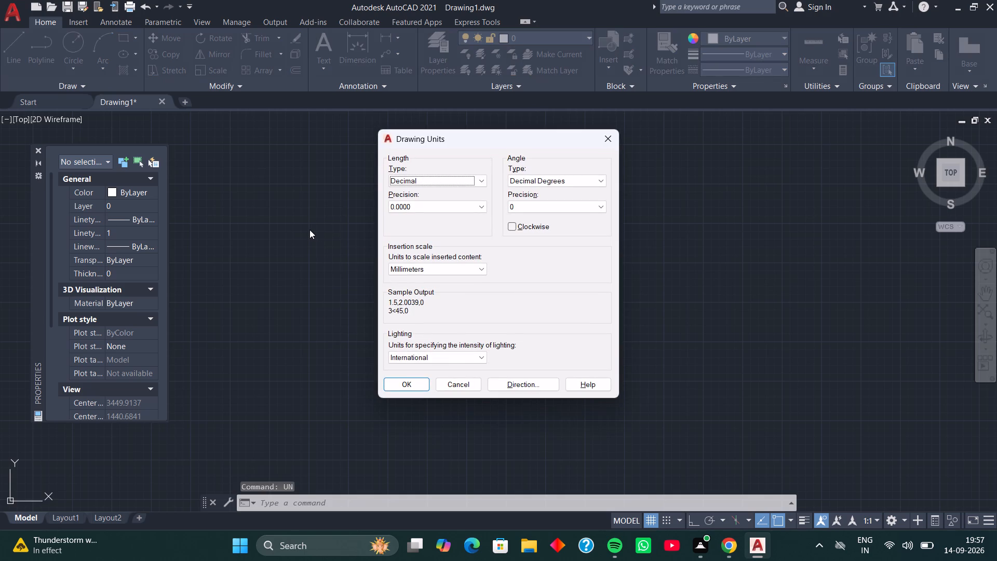
left_click(477, 179)
left_click(464, 208)
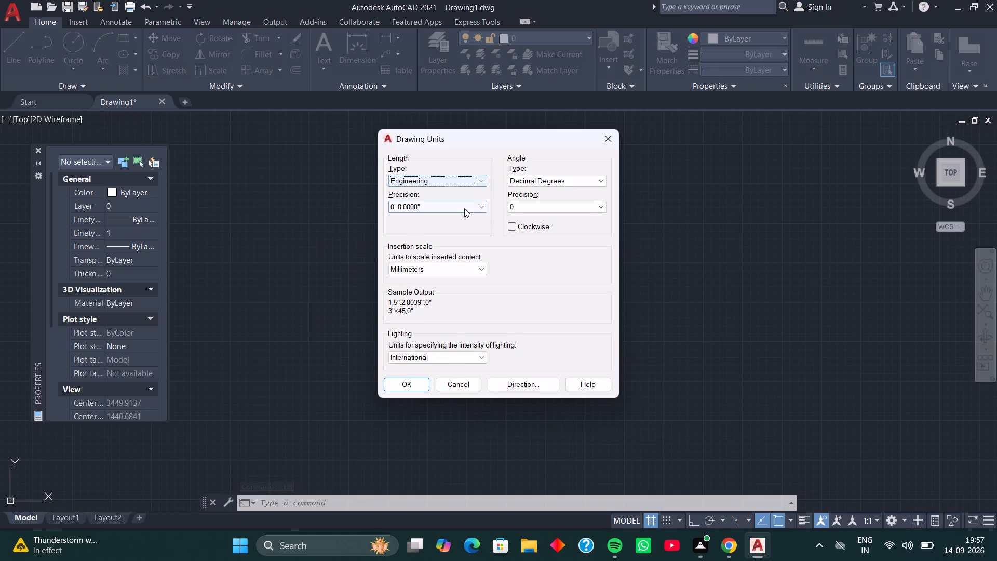
left_click(474, 204)
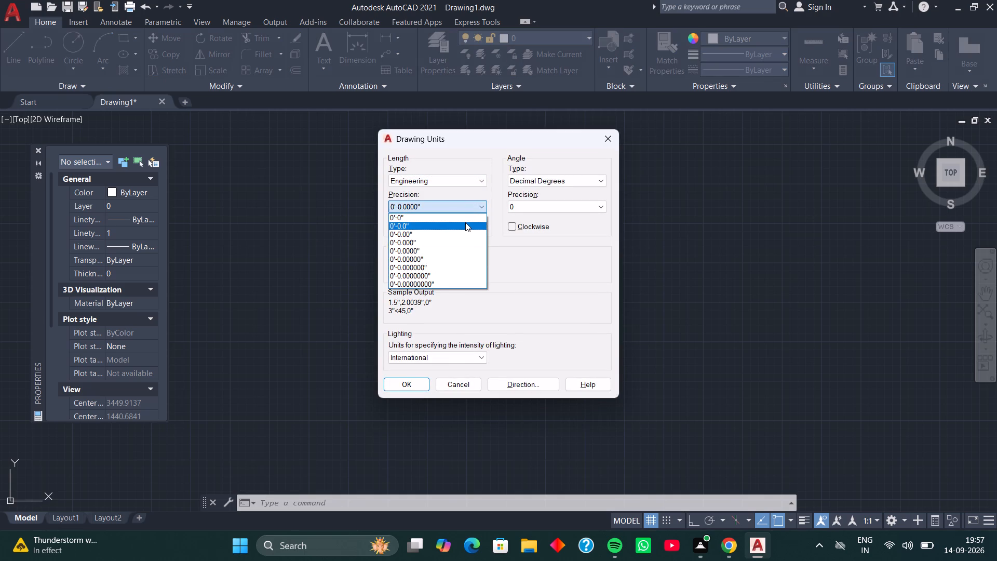
left_click(465, 222)
left_click(475, 269)
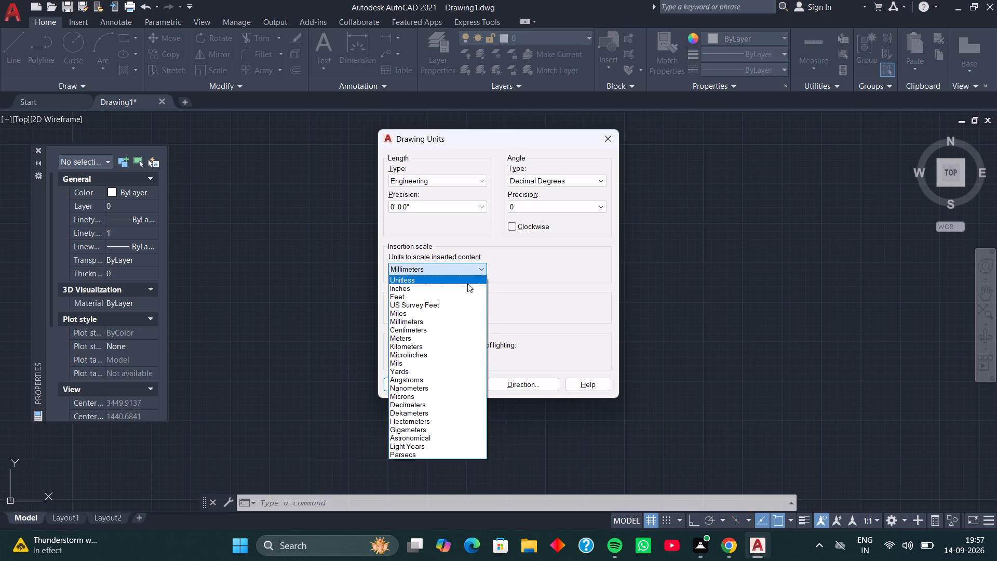
left_click(467, 290)
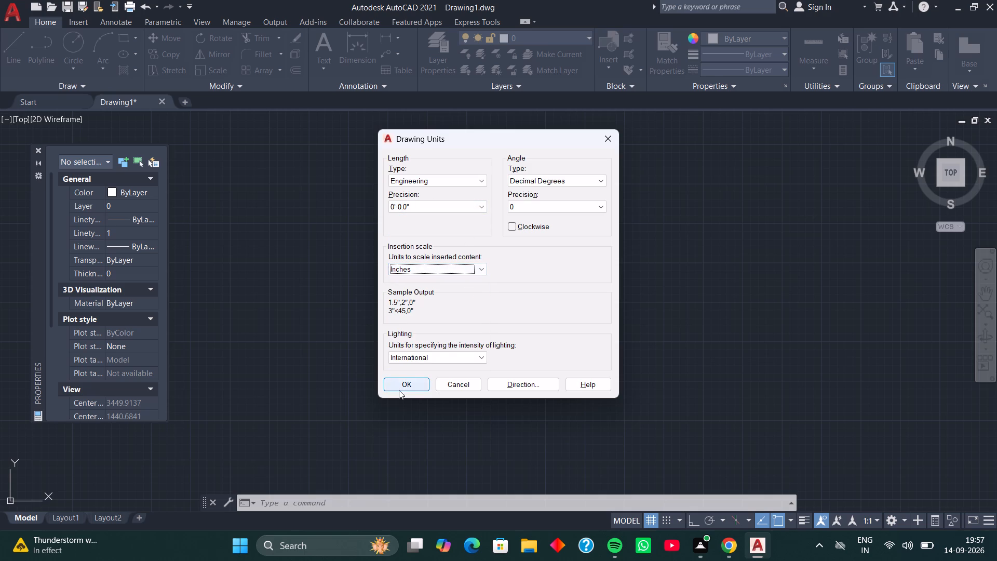
left_click(399, 390)
Modify the ISO-25 dimension style's primary units to Engineering format with 0'-0.0" precision.
type("D")
key("space")
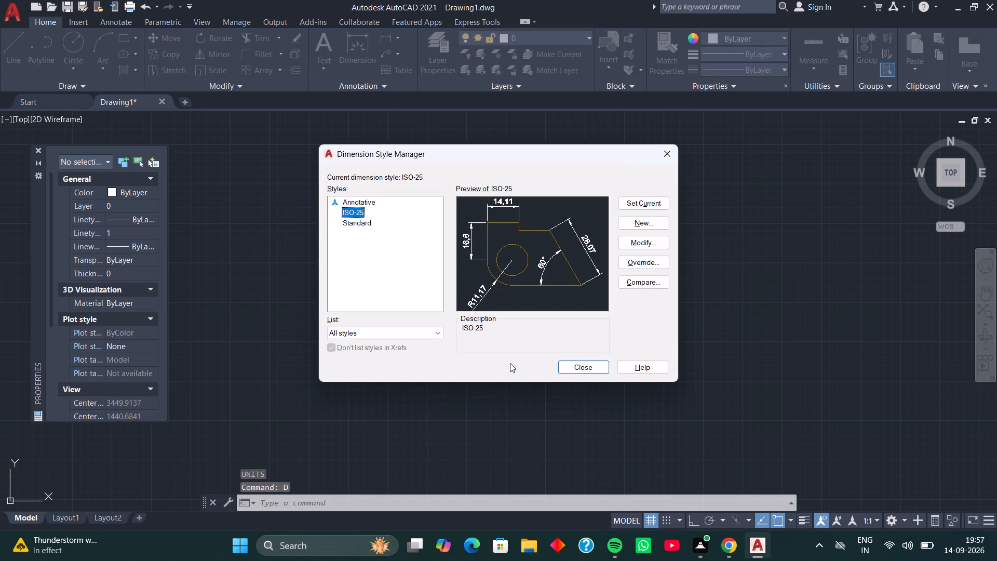
left_click(645, 246)
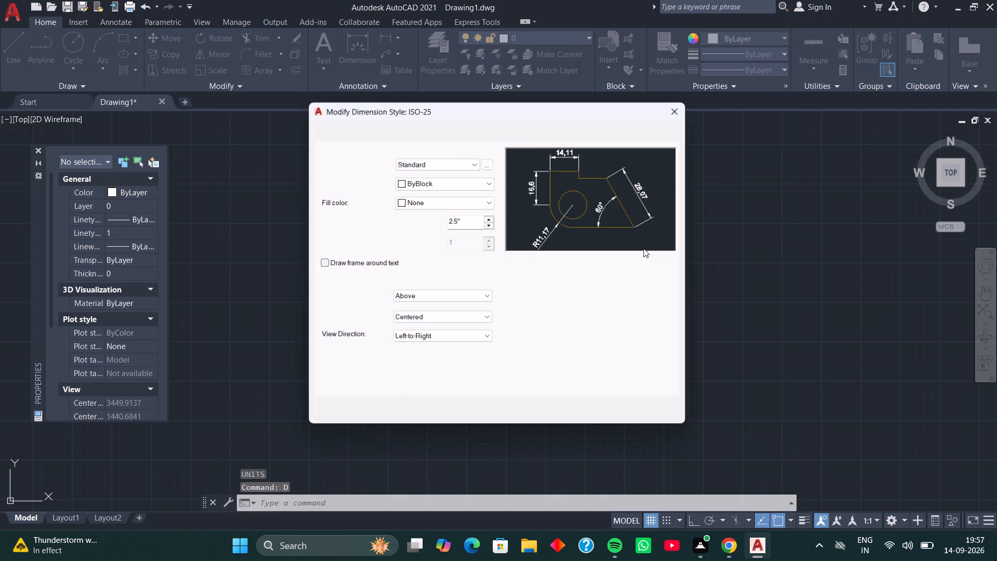
left_click(486, 128)
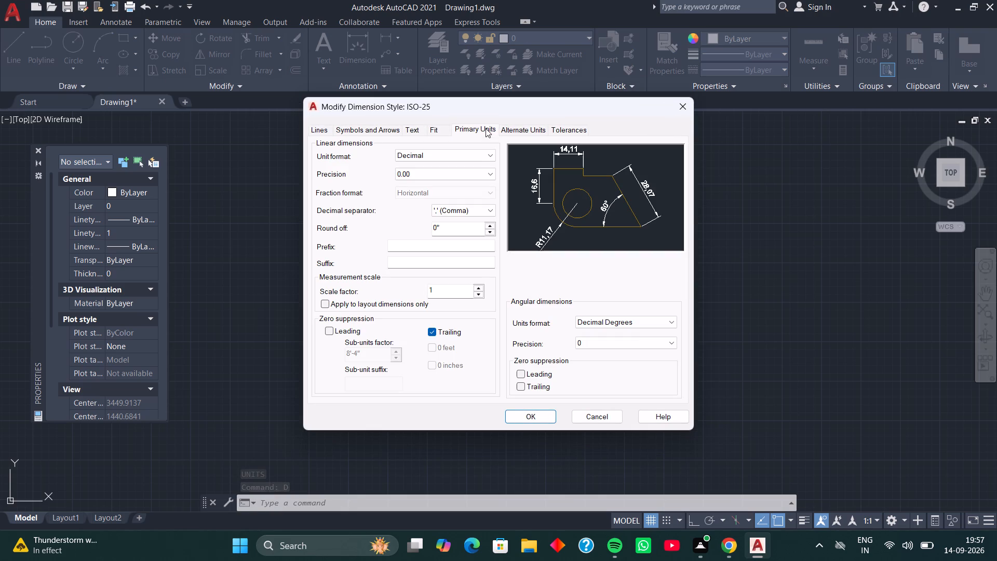
left_click(489, 154)
left_click(481, 186)
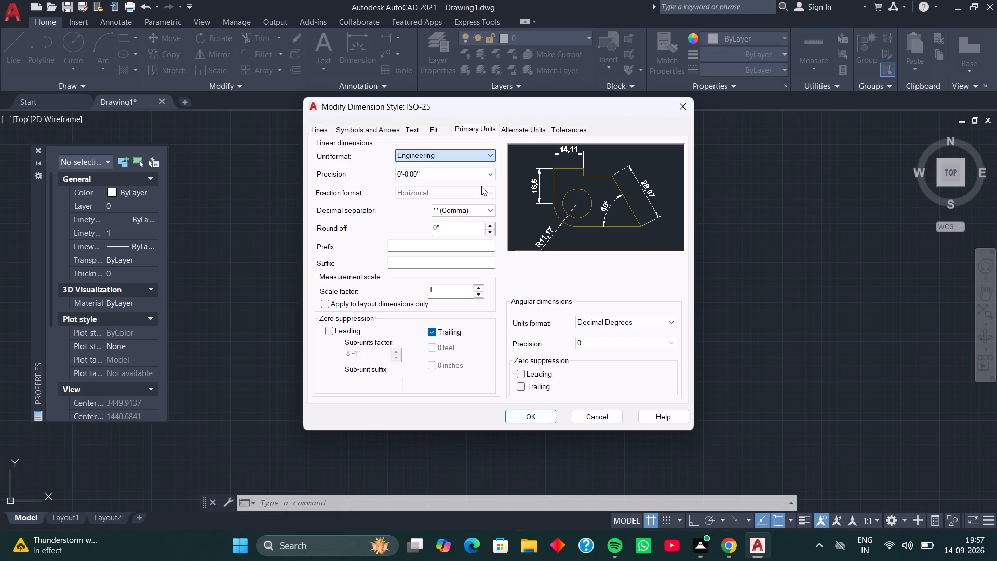
left_click(488, 176)
left_click(476, 193)
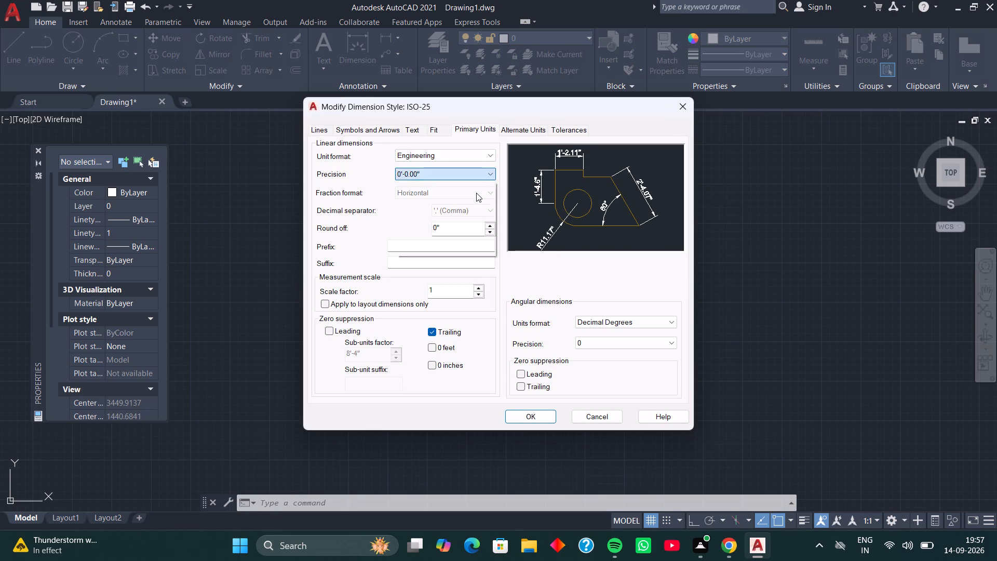
Set the ISO-25 dimension text height to 10" and make the style current.
left_click(410, 133)
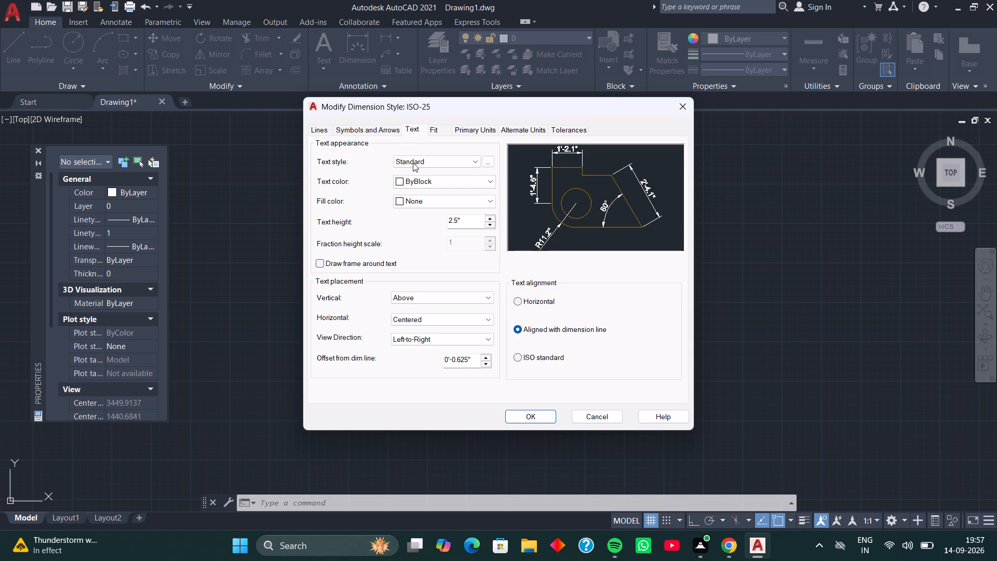
left_click(473, 219)
key("BackSpace")
key("BackSpace")
key("BackSpace")
key("BackSpace")
type("10")
key("Return")
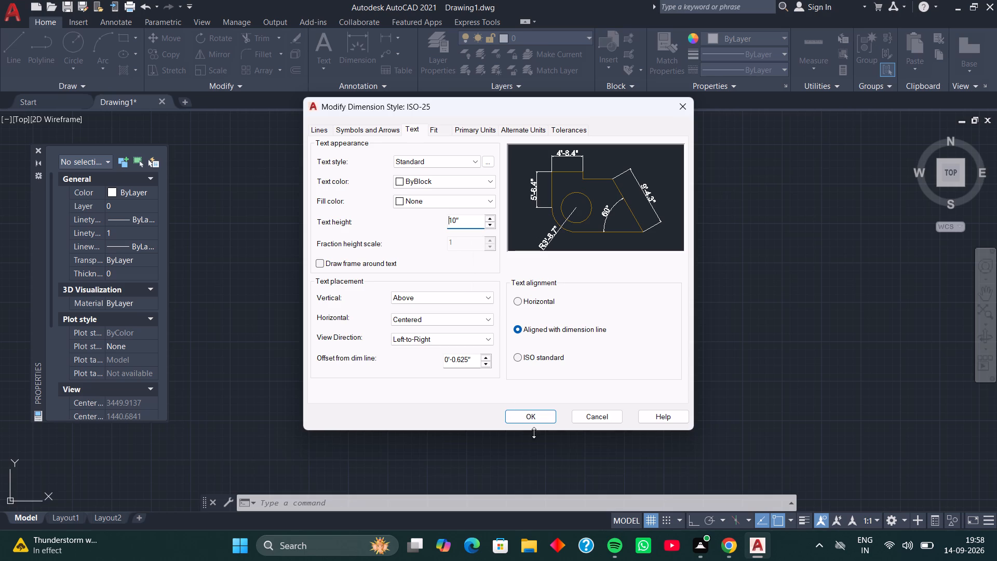
left_click(535, 420)
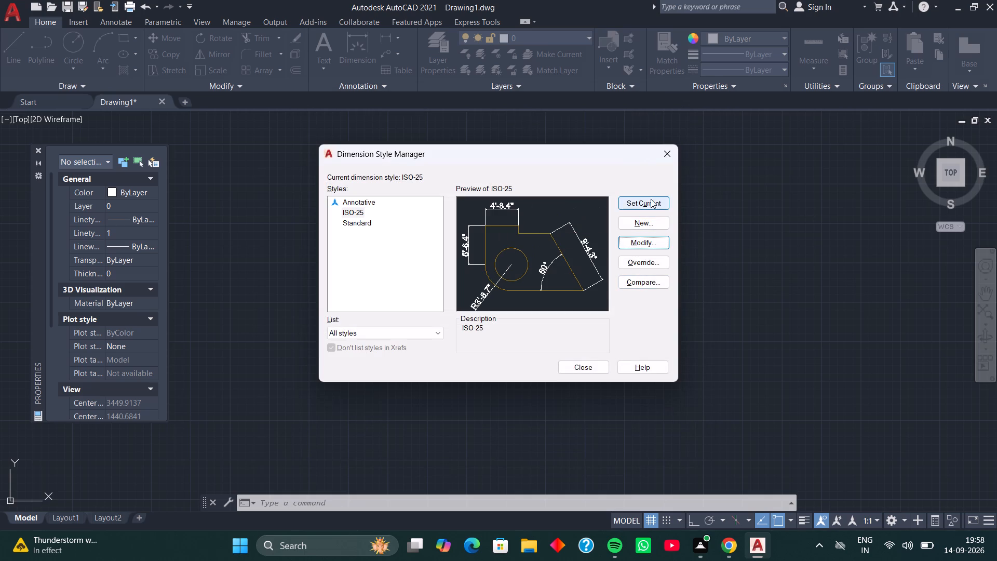
left_click(651, 199)
left_click(586, 371)
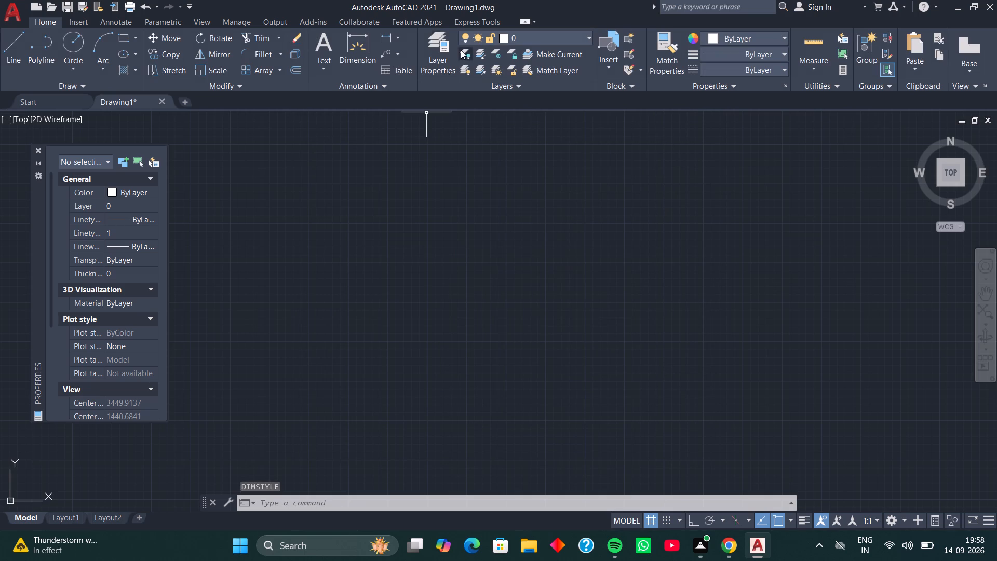
Create a new layer named WALL.
left_click(448, 45)
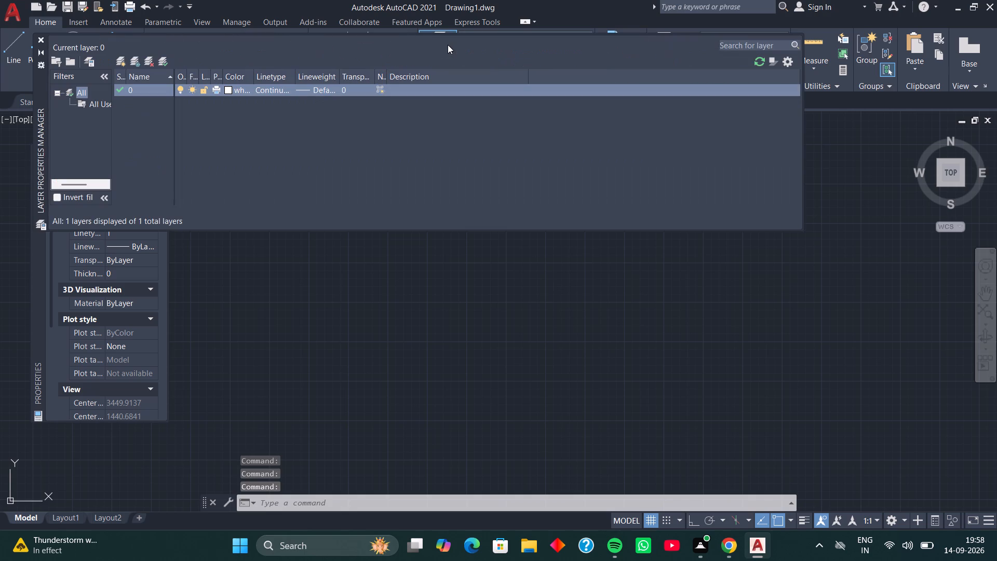
left_click(120, 61)
type("WA")
type("LL")
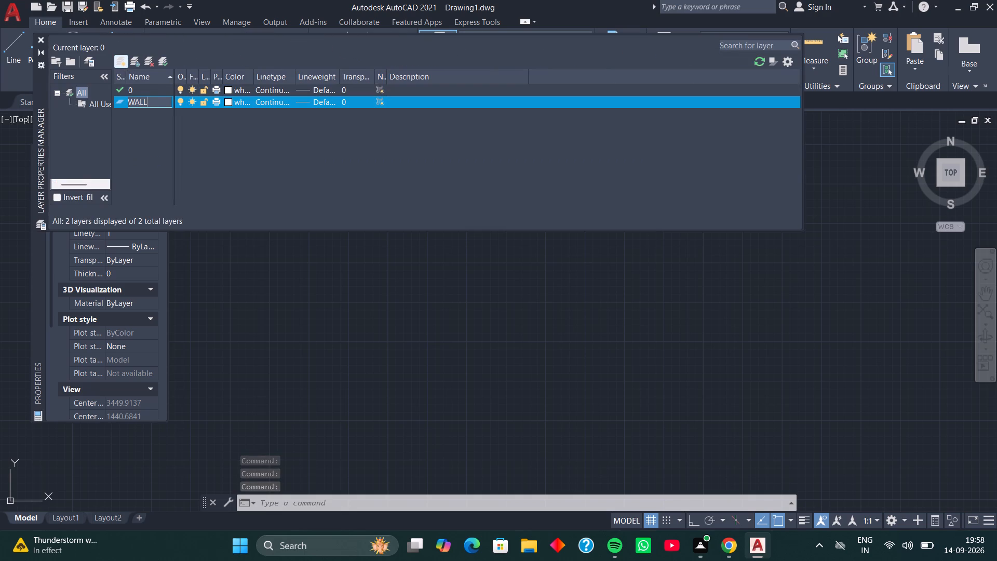
key("Return")
Create a new layer named DOOR.
key("Return")
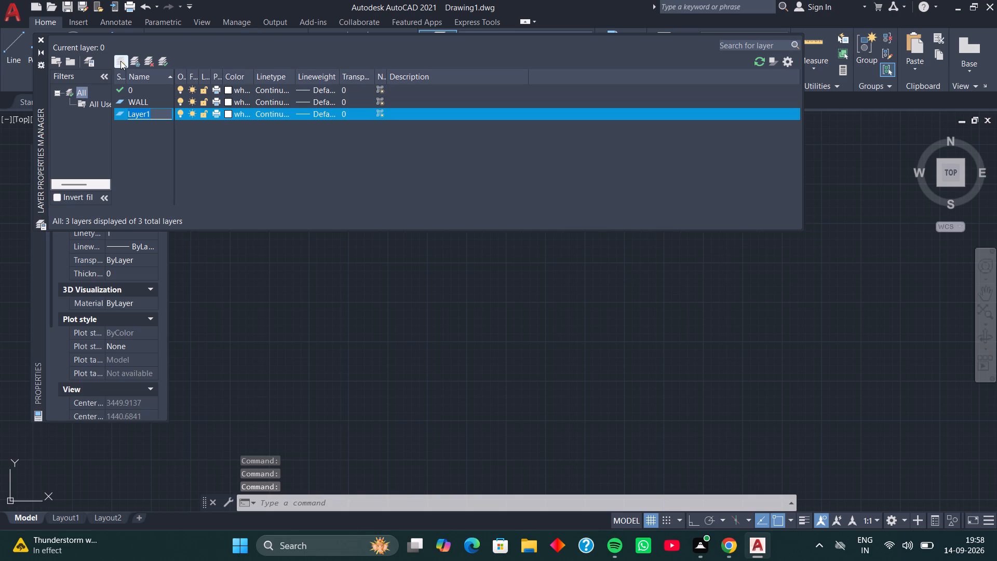
key("d")
type("OOR")
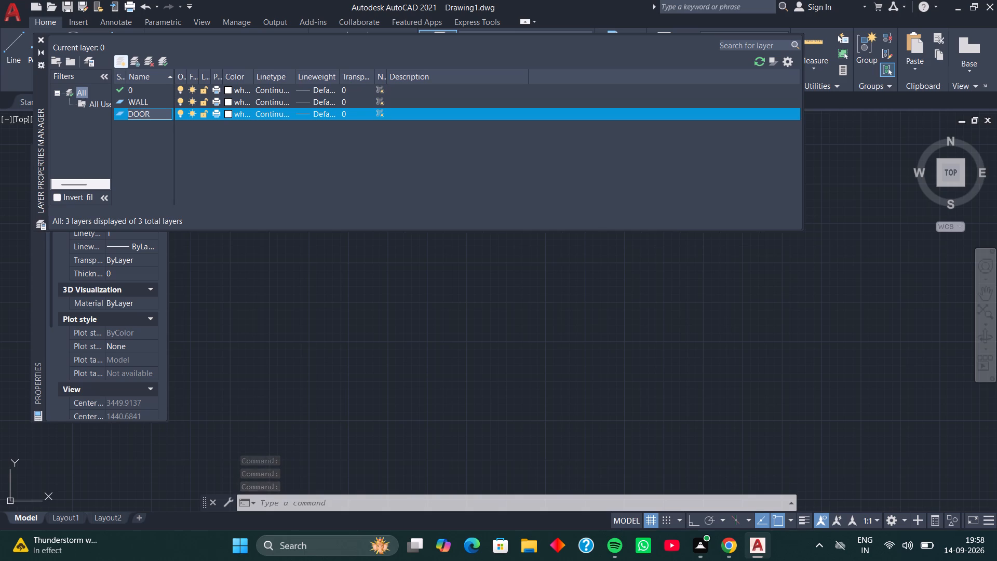
key("Return")
Create a new layer named WINDOW.
key("Return")
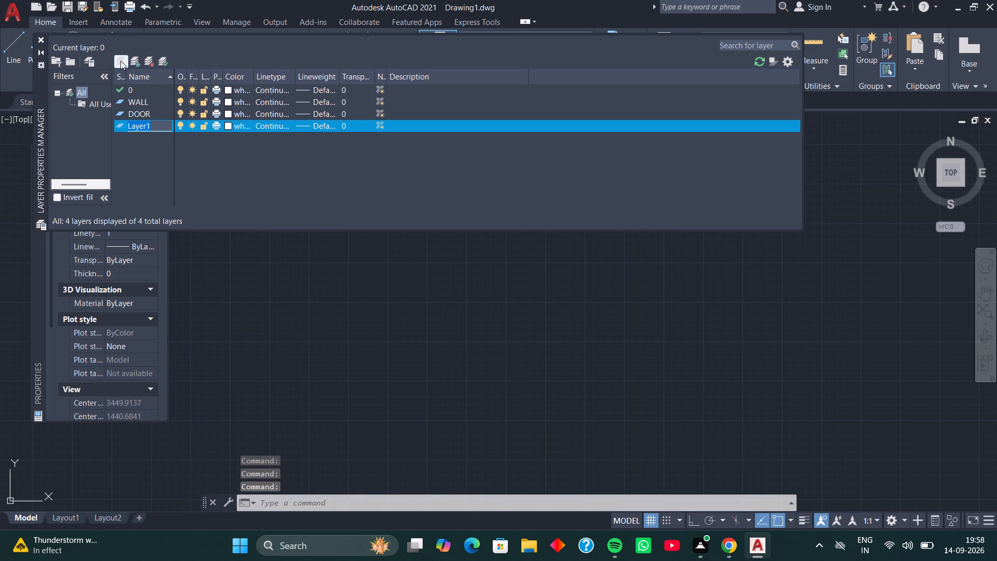
key("w")
key("i")
key("n")
type("DO")
key("w")
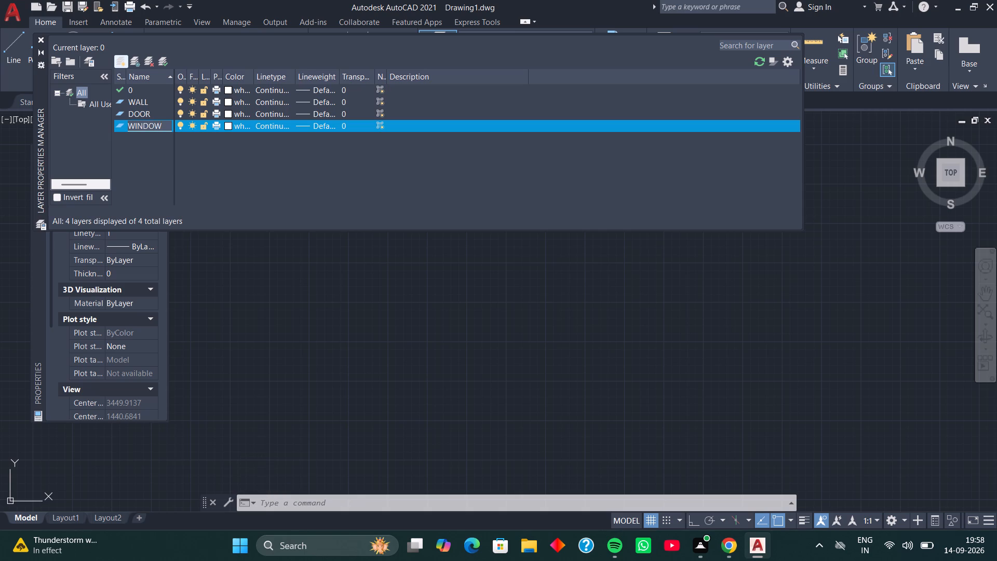
key("Return")
Create a new layer named STAIRS.
key("Return")
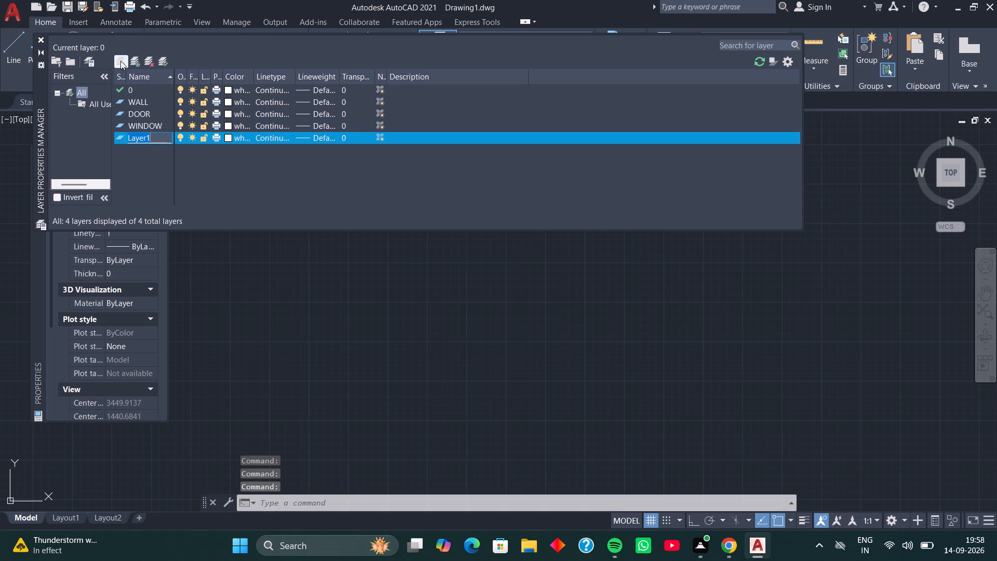
type("ST")
key("a")
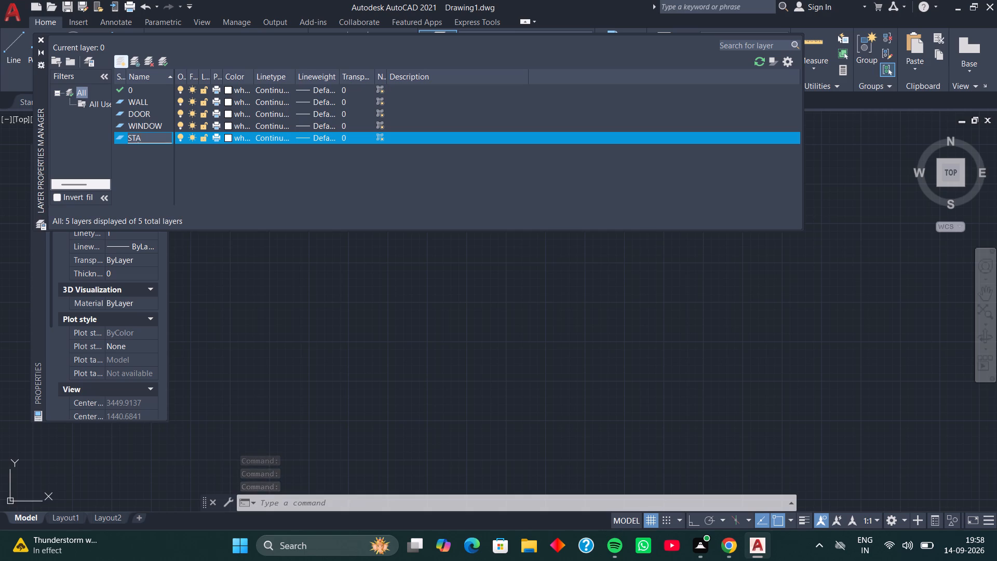
key("i")
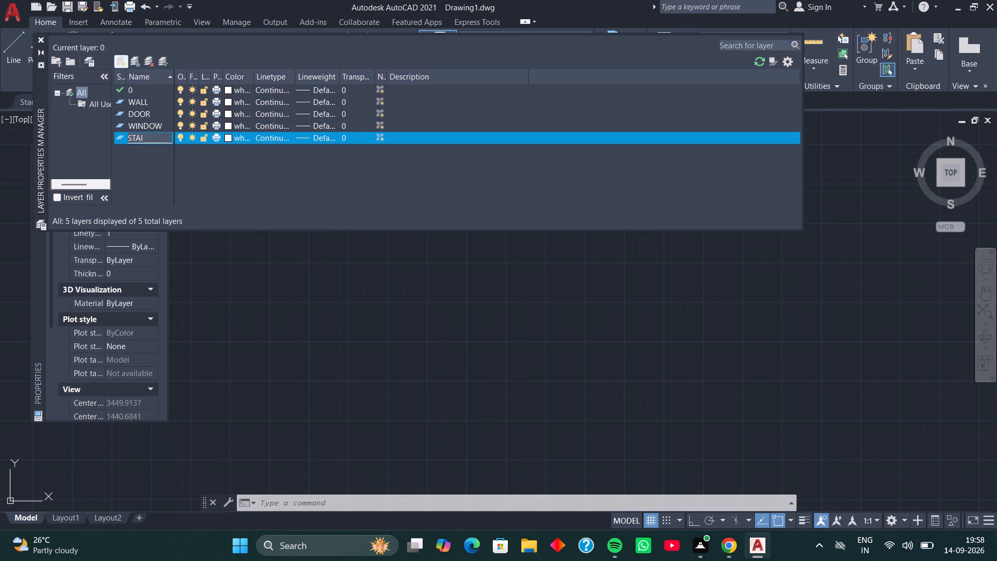
type("RS")
key("Return")
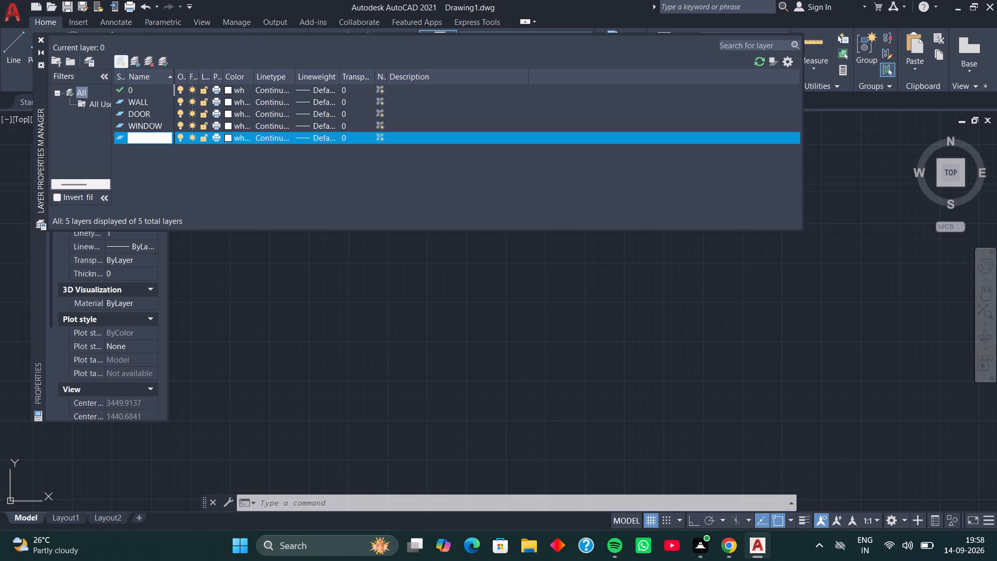
Create a new layer named ROOM DETAILS.
key("Return")
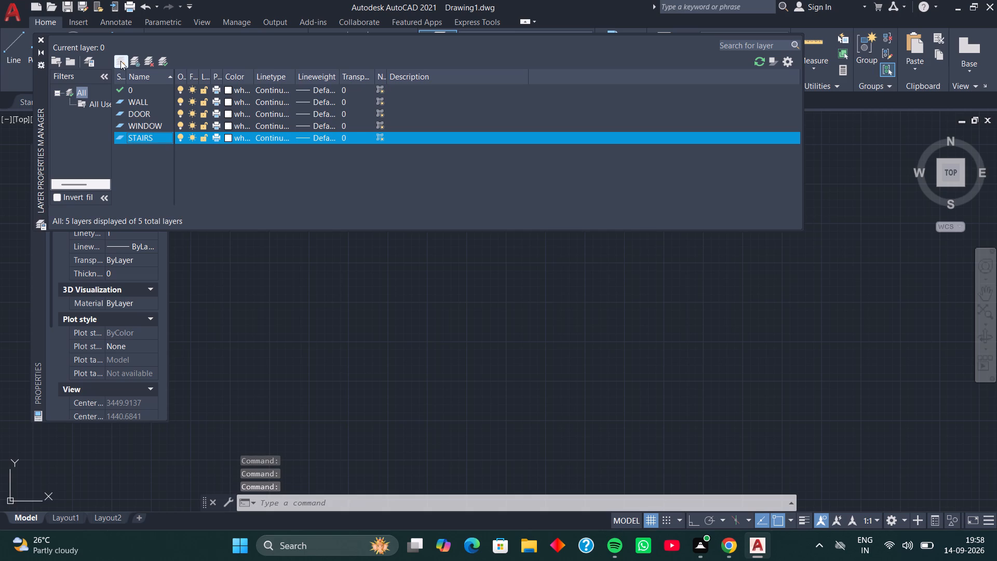
key("r")
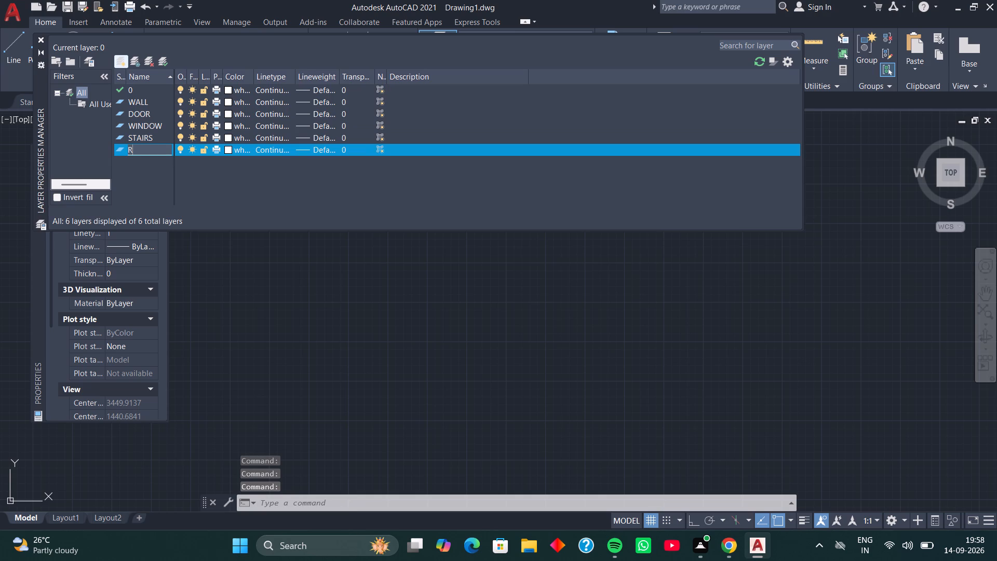
type("OOM")
key("space")
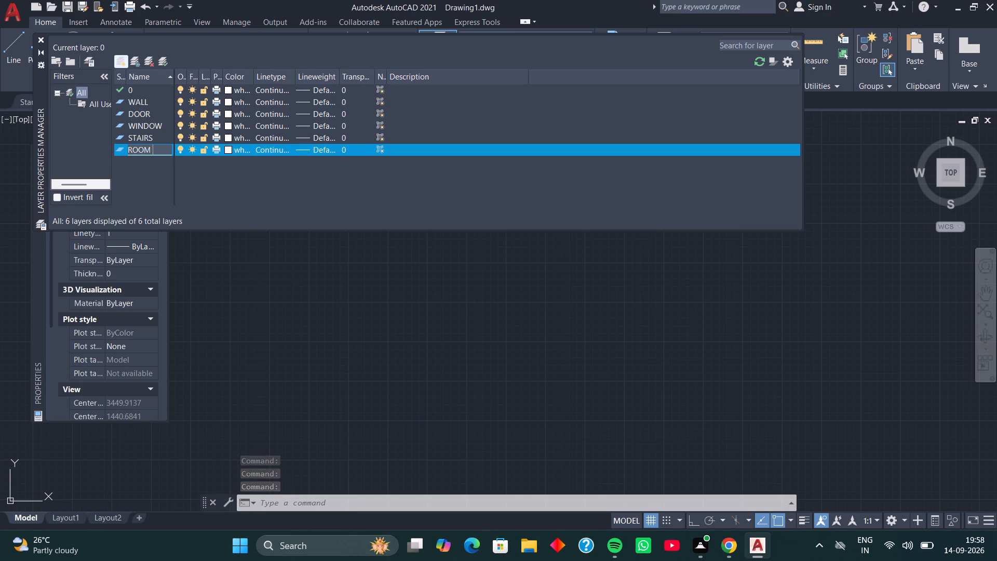
type("DETAIL")
key("s")
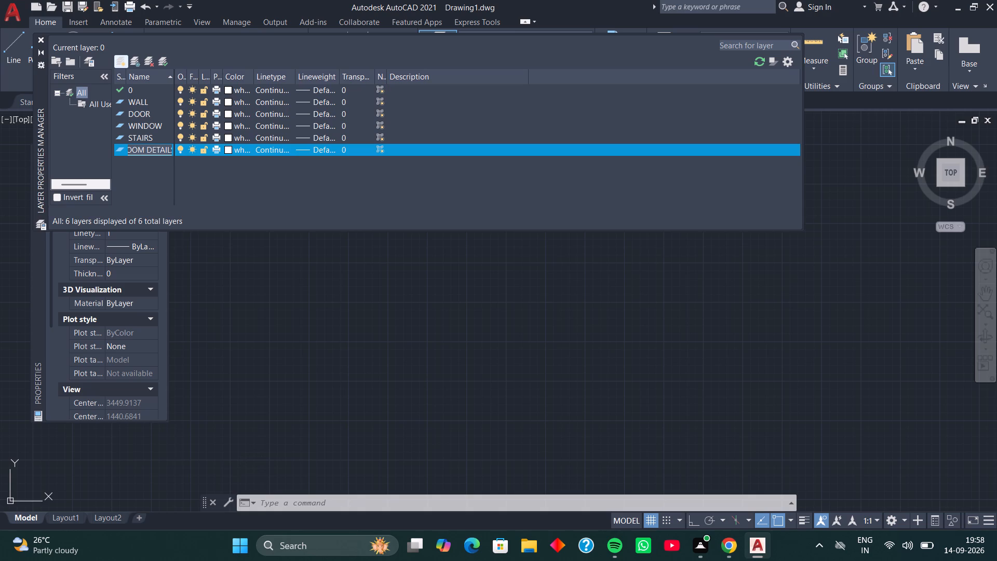
key("Return")
Create a new layer named WALL DETAILS.
key("Return")
key("Return")
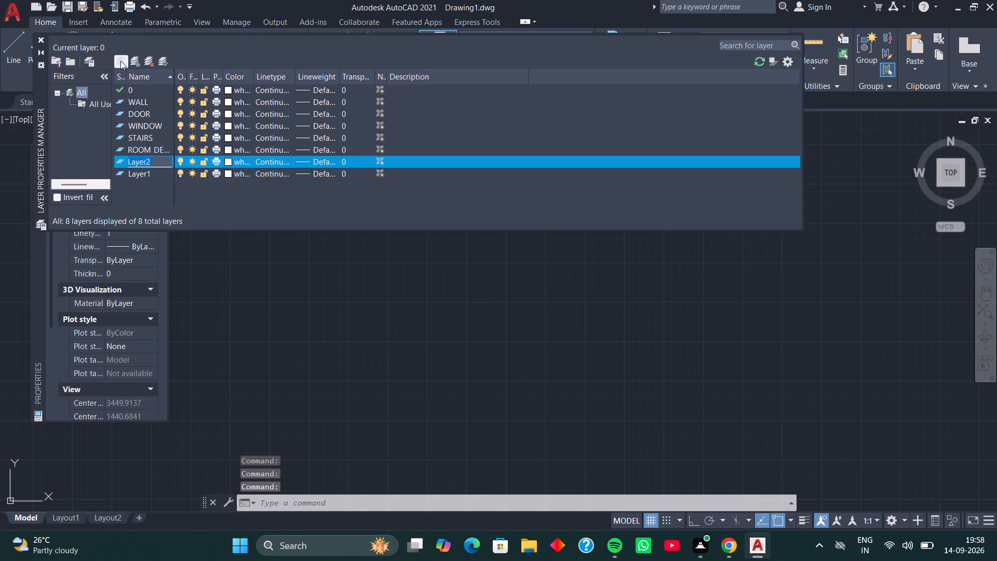
type("WA")
type("LL")
key("space")
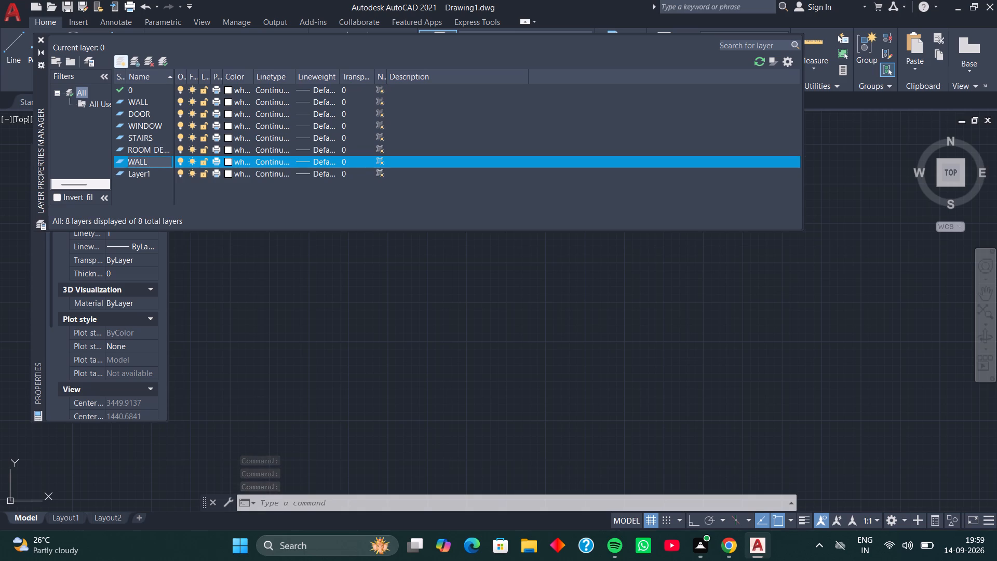
type("DETAIL")
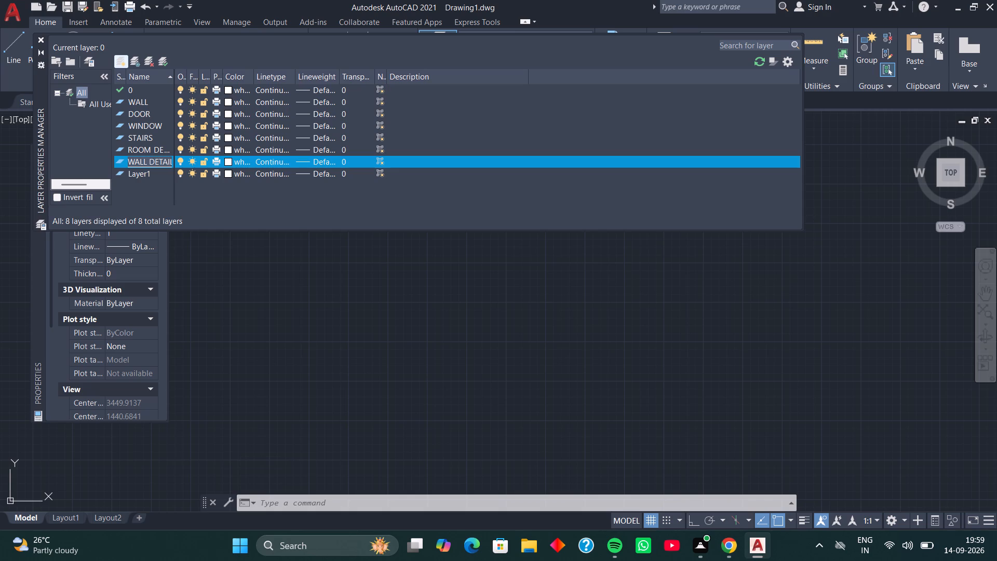
key("s")
key("Return")
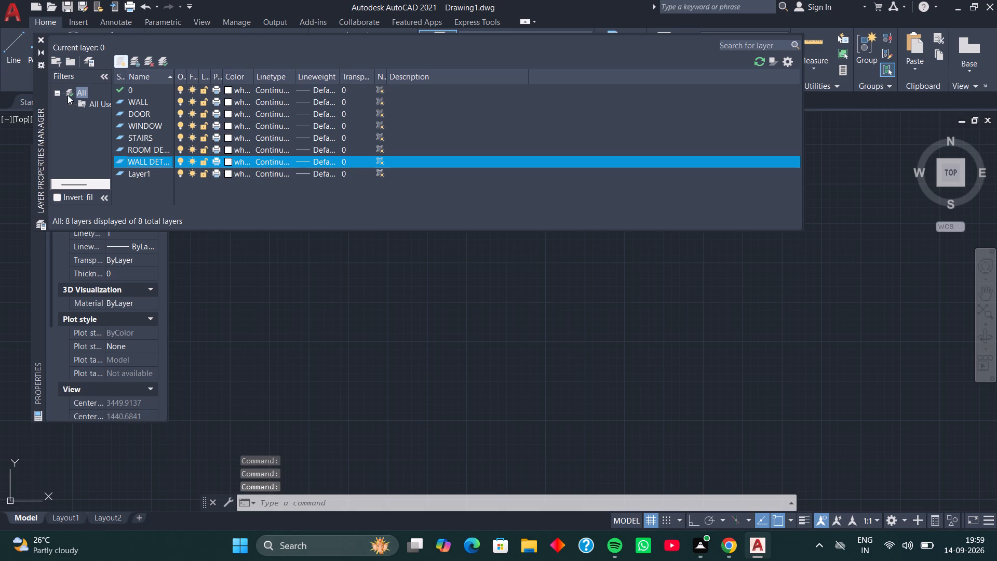
Delete the surplus layer Layer1.
left_click(147, 175)
right_click(152, 175)
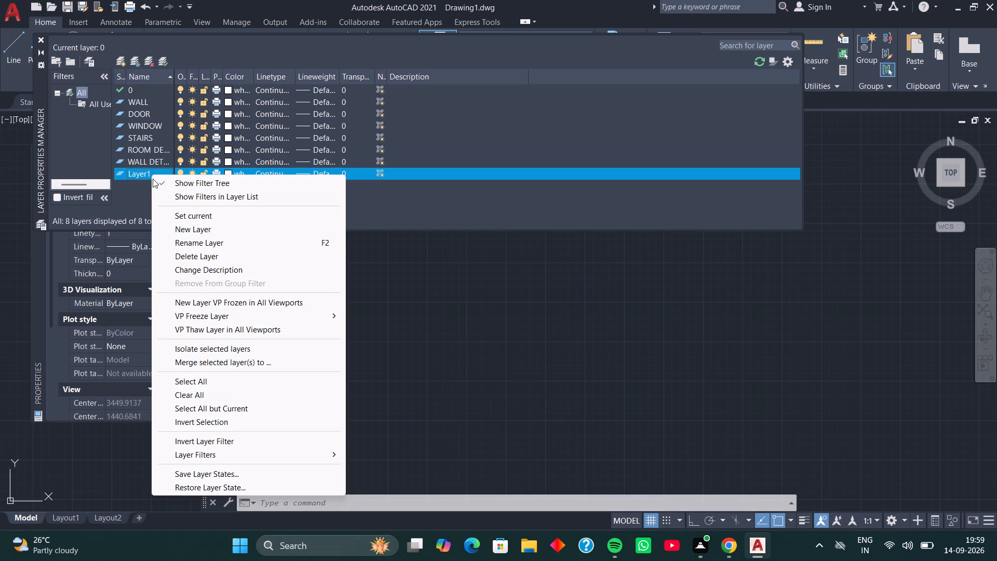
left_click(212, 260)
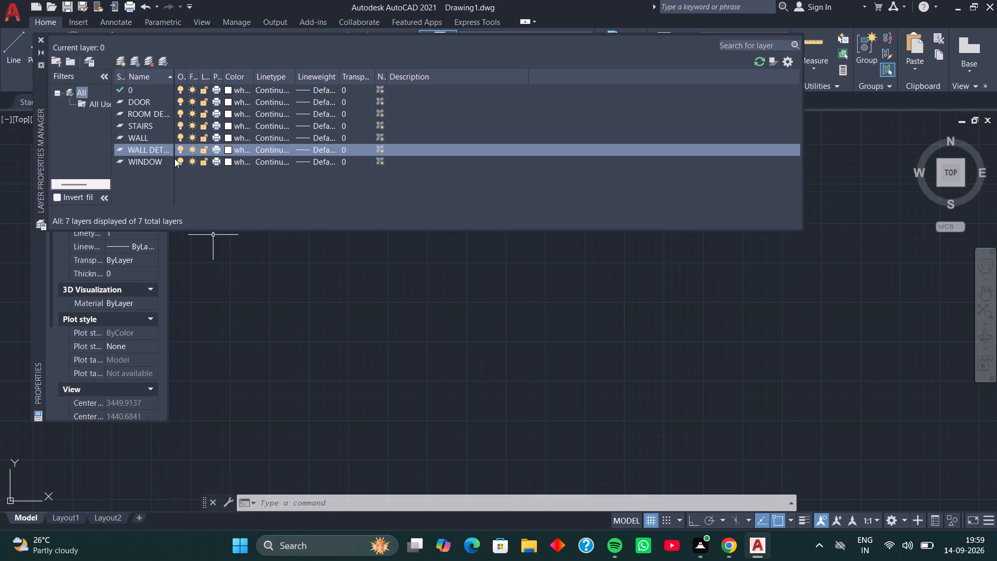
Set the DOOR layer's color to magenta.
left_click(154, 100)
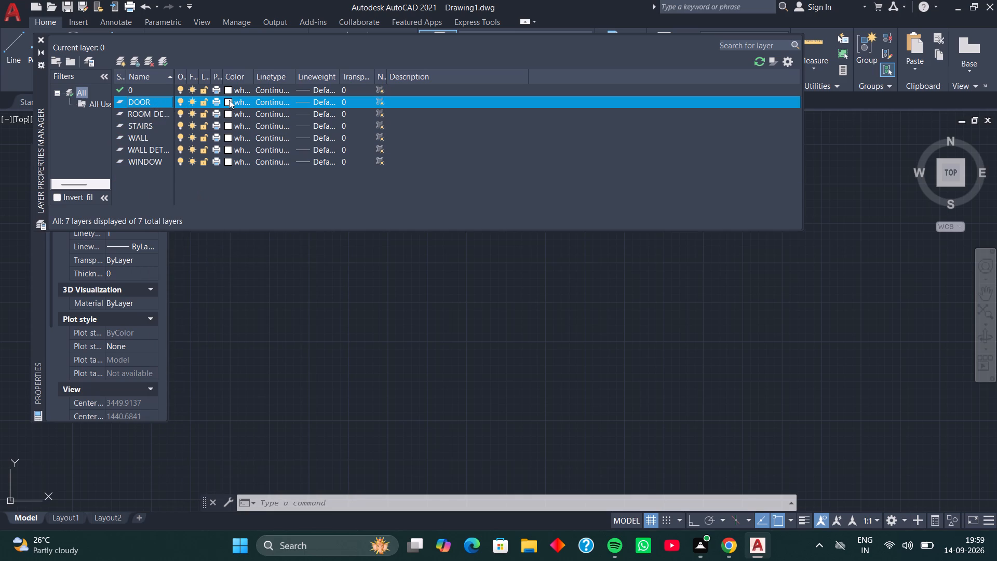
left_click(229, 100)
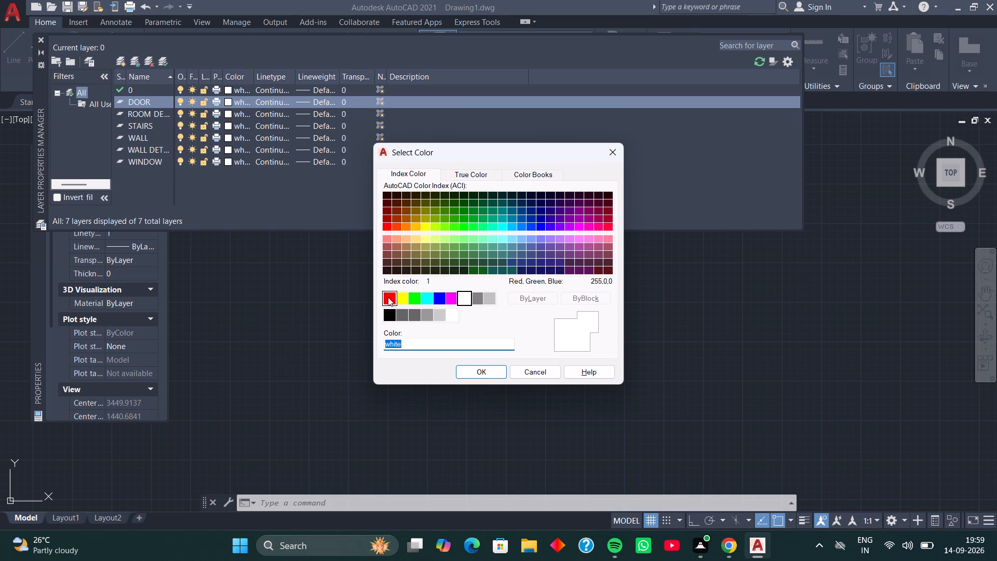
left_click(449, 298)
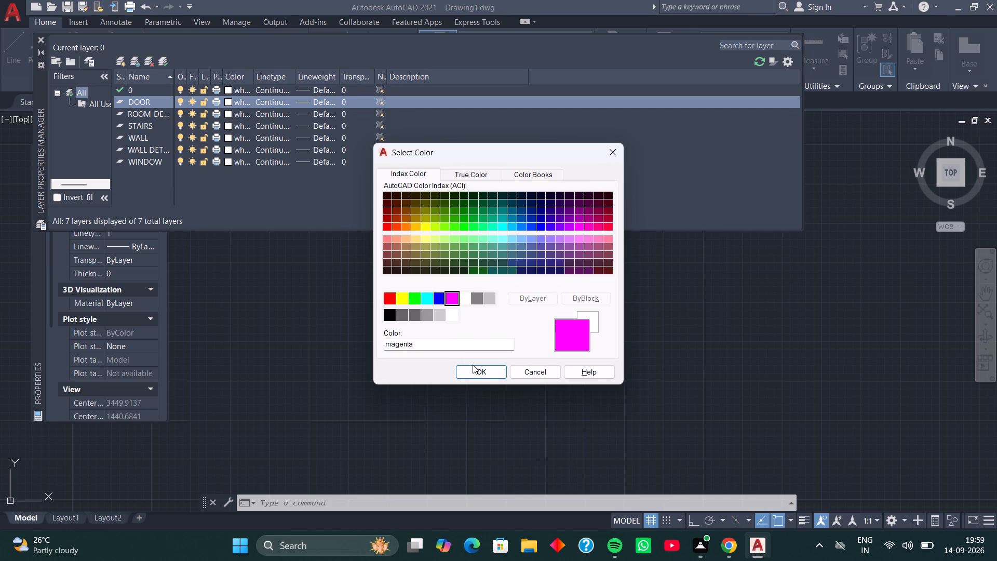
left_click(475, 370)
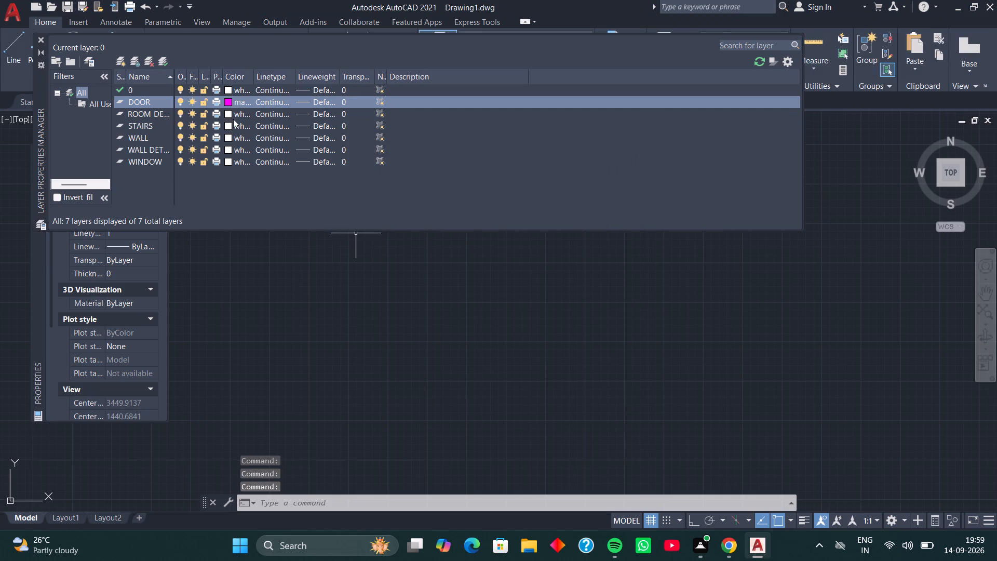
Set the ROOM DETAILS layer's color to green.
left_click(227, 113)
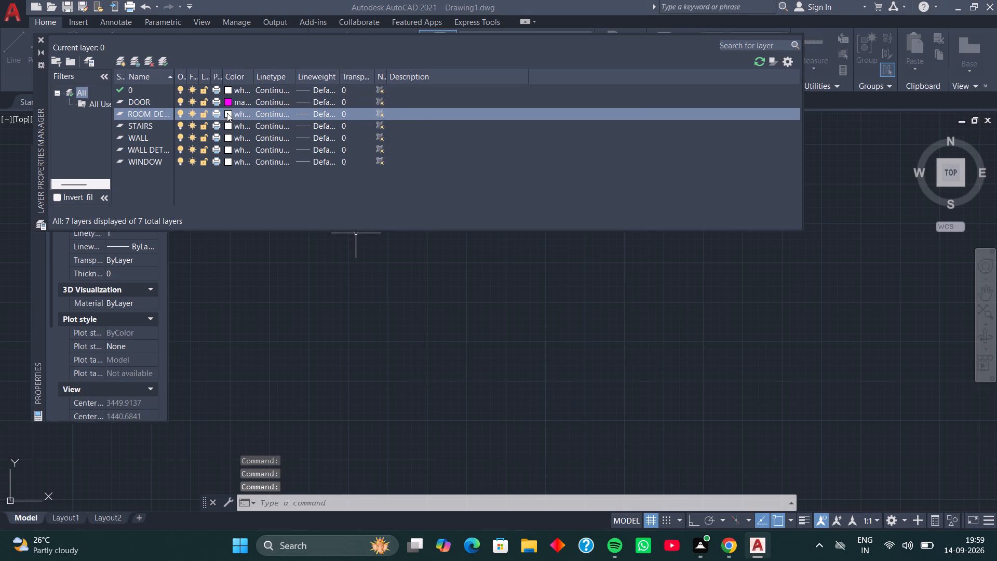
left_click(414, 300)
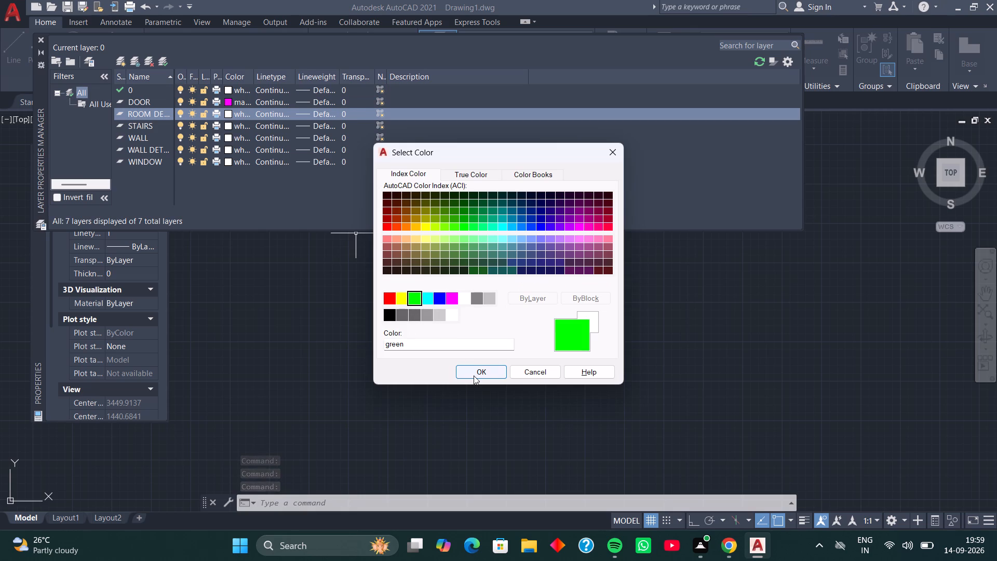
left_click(474, 376)
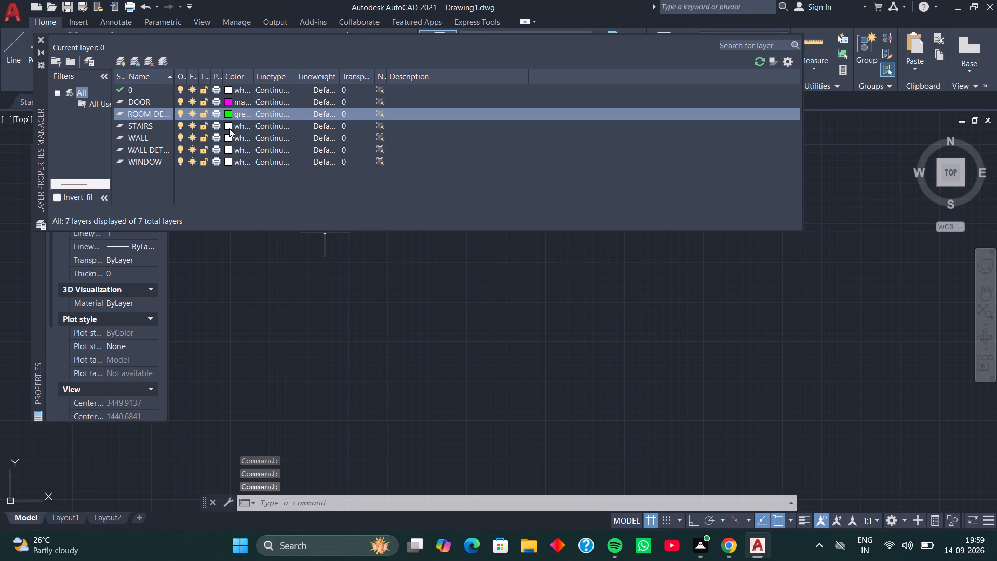
Set the STAIRS layer's color to red.
left_click(228, 127)
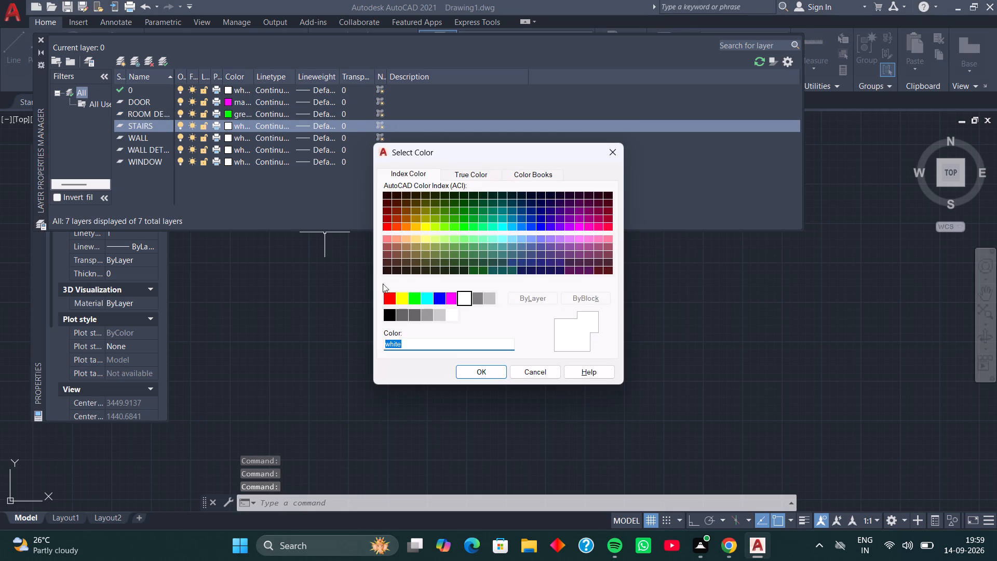
left_click(392, 298)
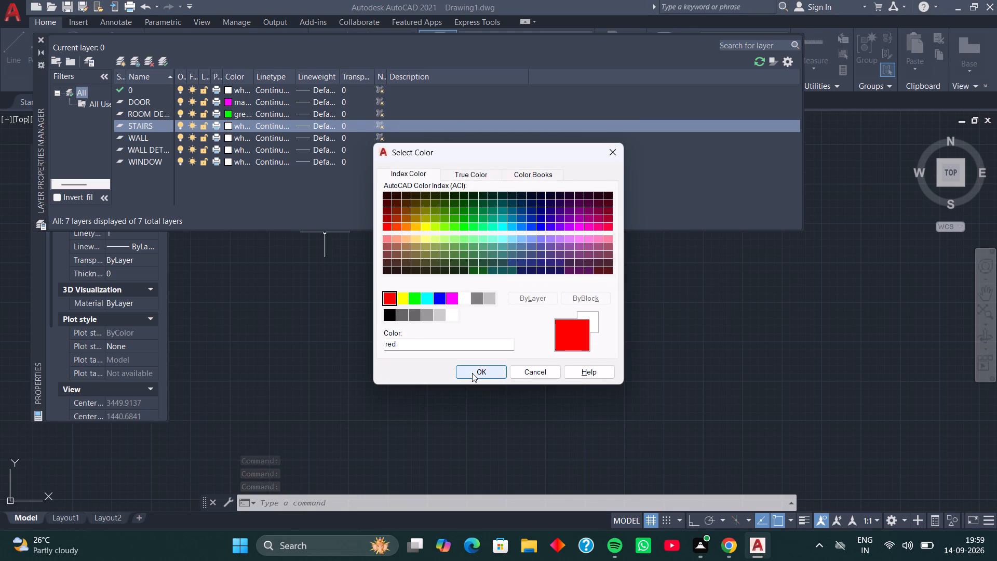
left_click(472, 373)
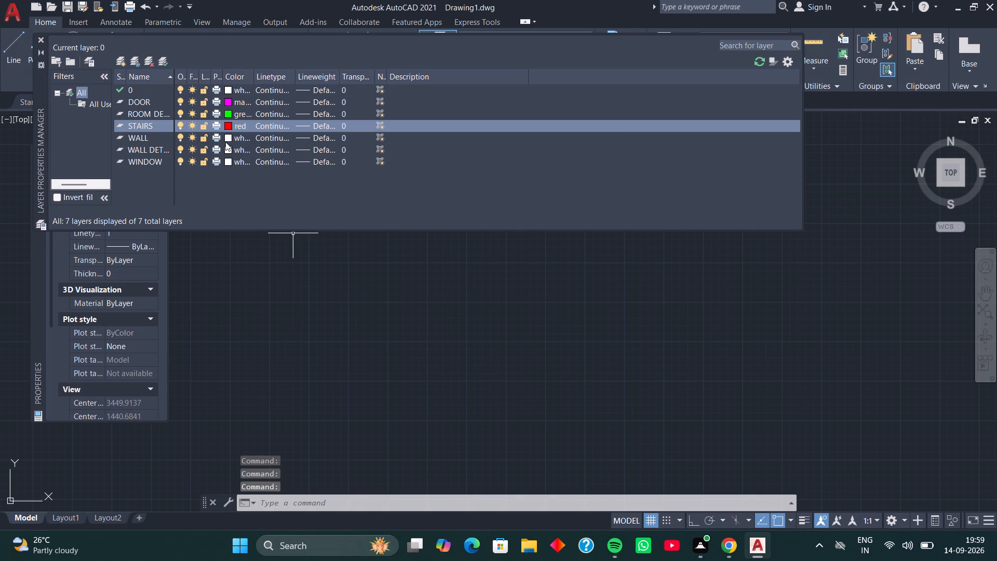
Set the WALL layer's color to index color 52.
left_click(226, 138)
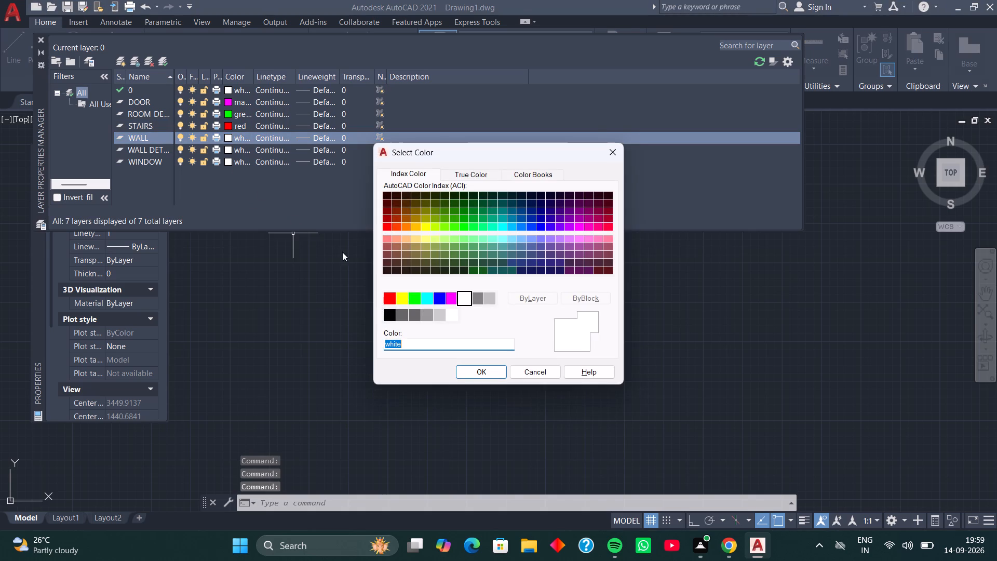
left_click(433, 220)
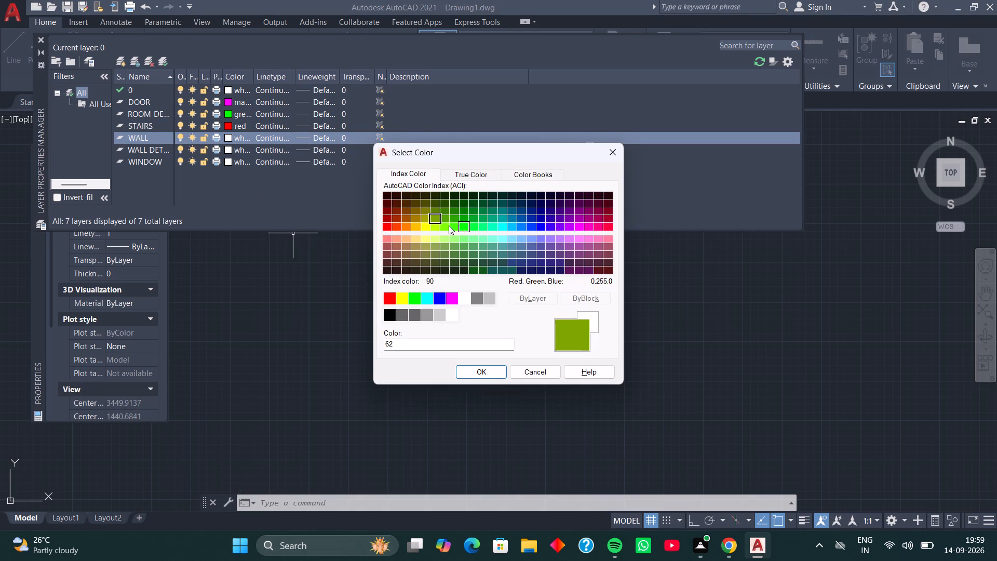
left_click(417, 229)
left_click(422, 224)
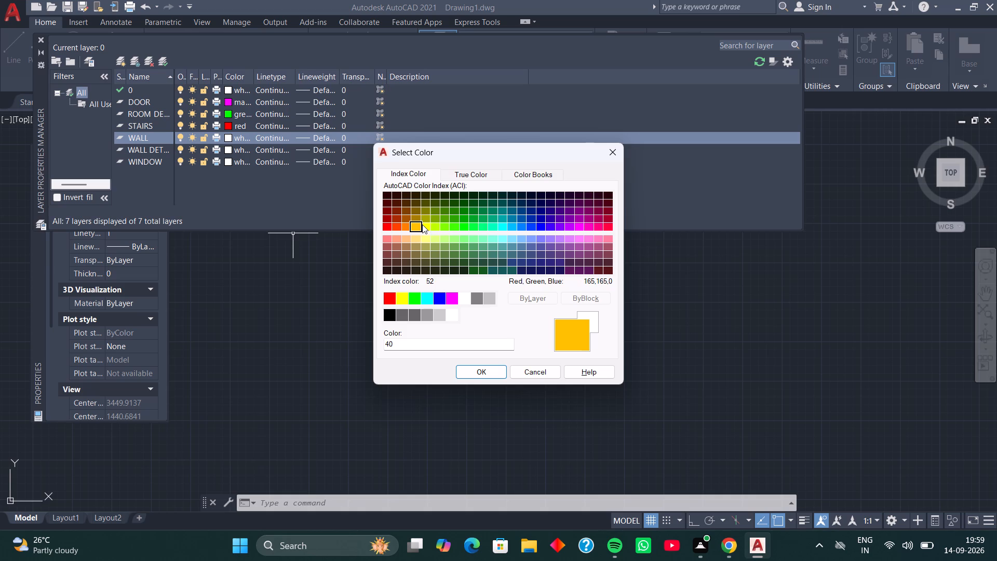
left_click(493, 368)
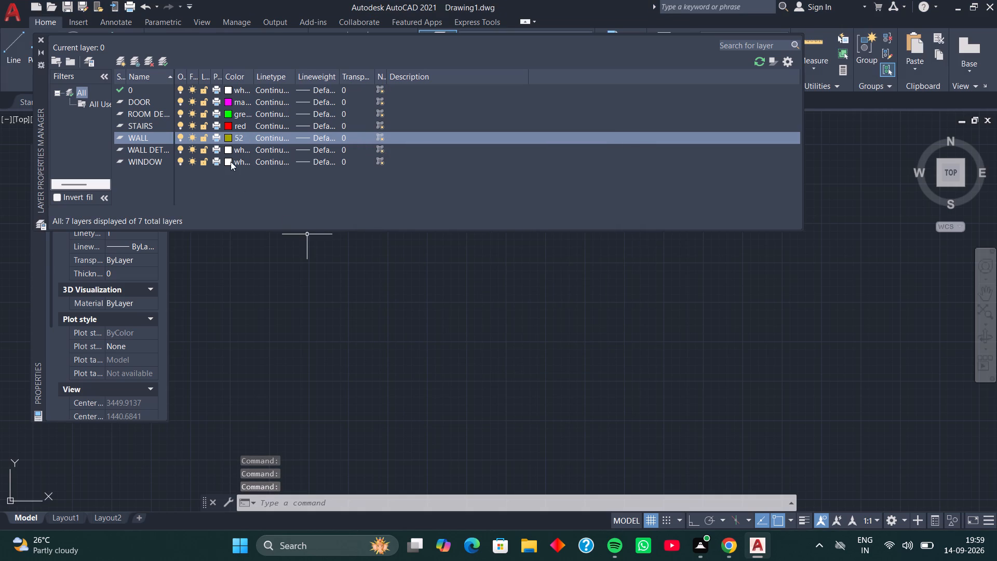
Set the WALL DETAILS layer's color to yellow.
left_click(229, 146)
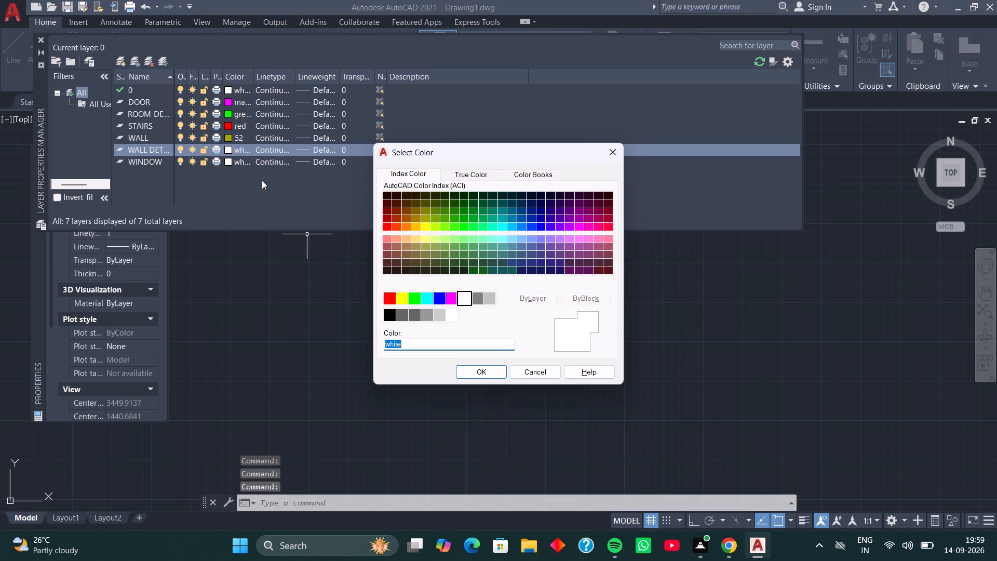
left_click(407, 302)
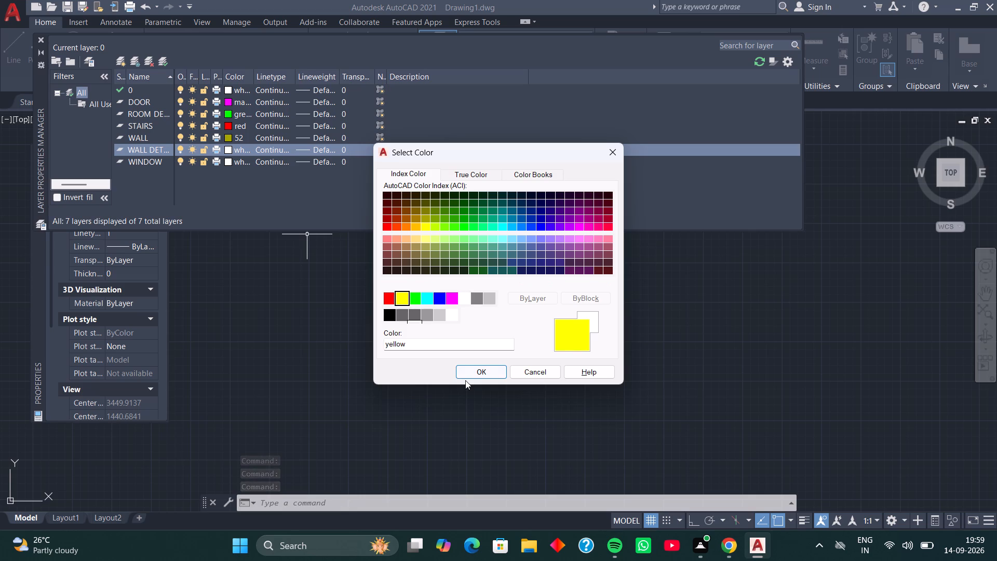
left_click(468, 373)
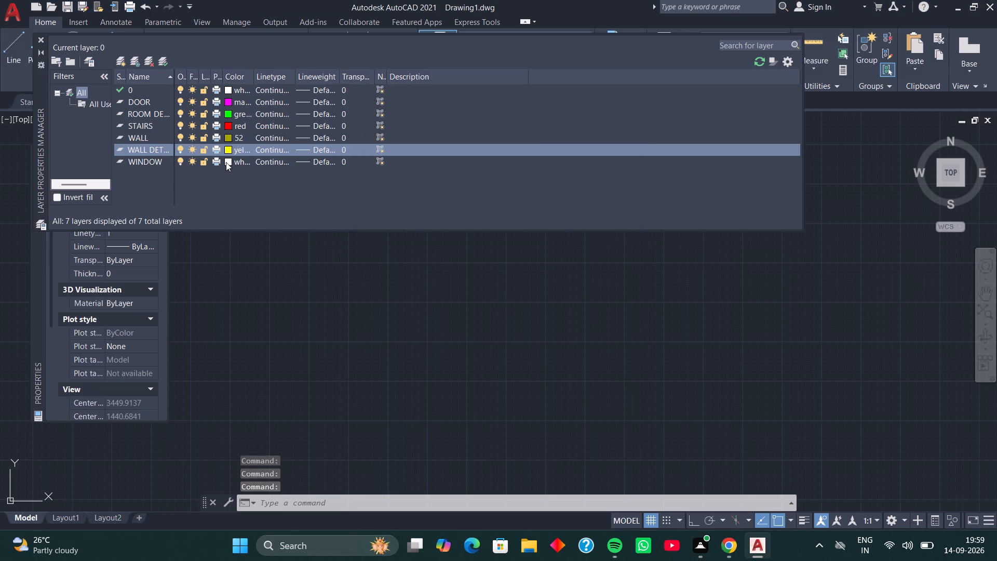
Set the WINDOW layer's color to cyan.
left_click(225, 162)
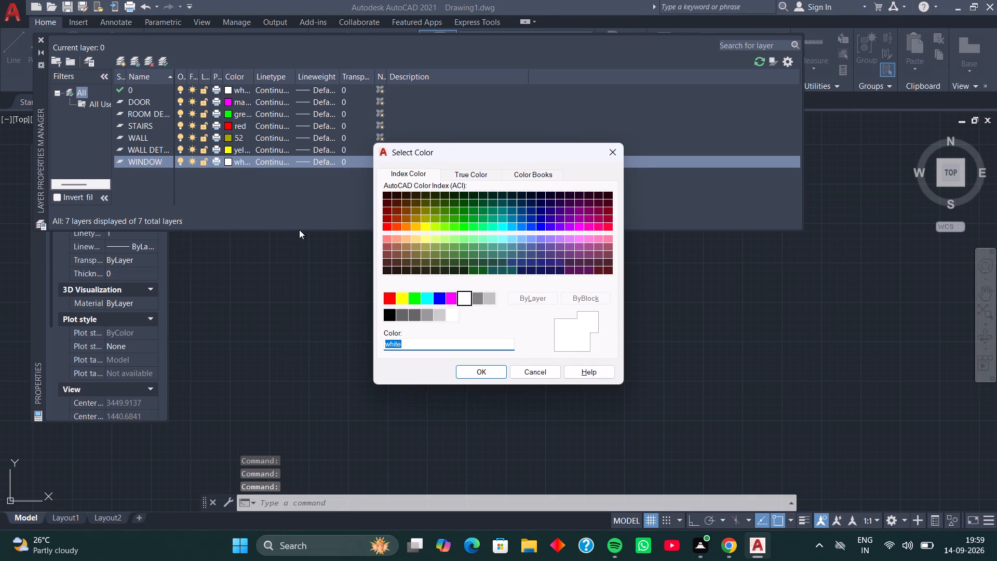
left_click(427, 302)
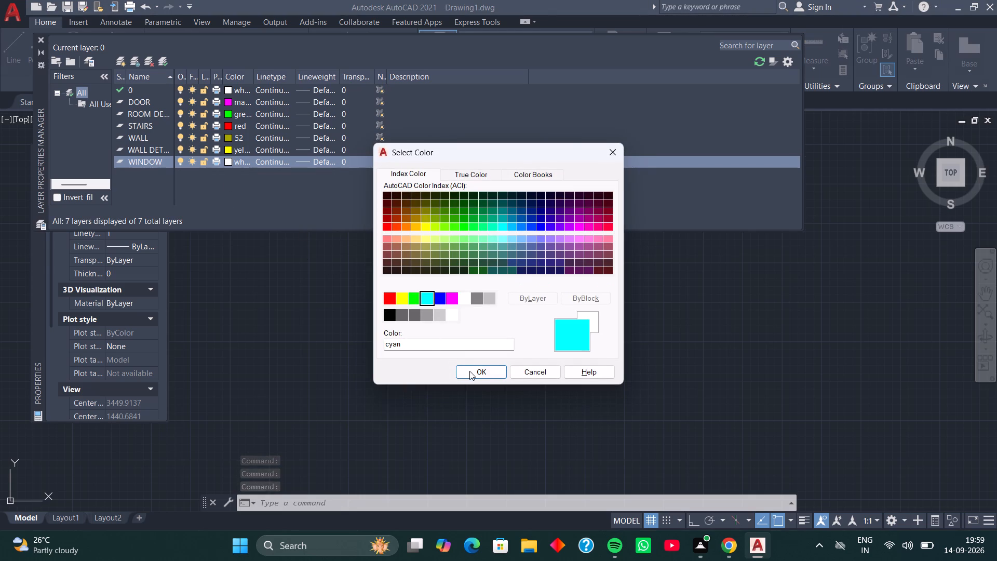
left_click(471, 372)
Set the WALL DETAILS layer's color to index color 115.
left_click(228, 149)
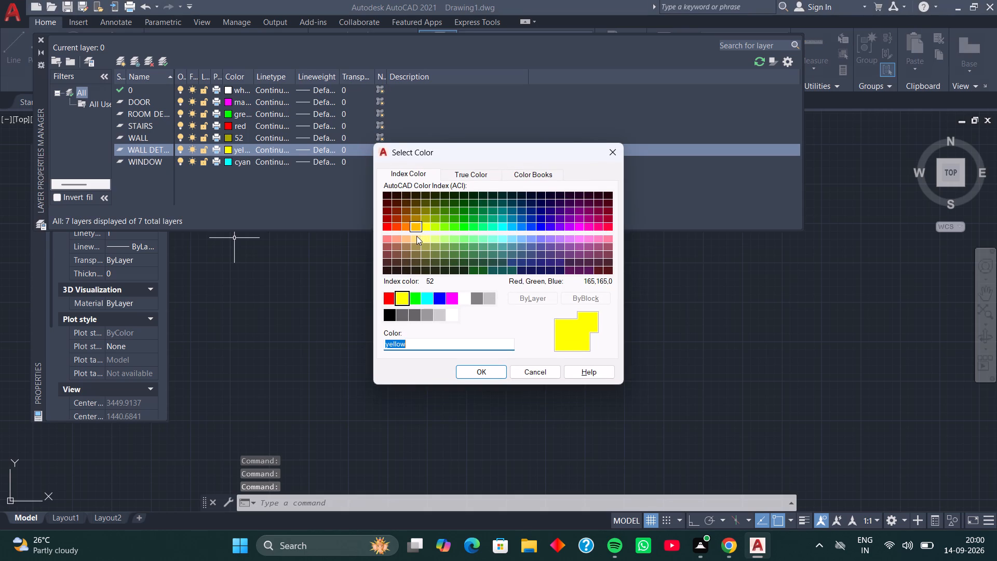
left_click(414, 239)
left_click(464, 253)
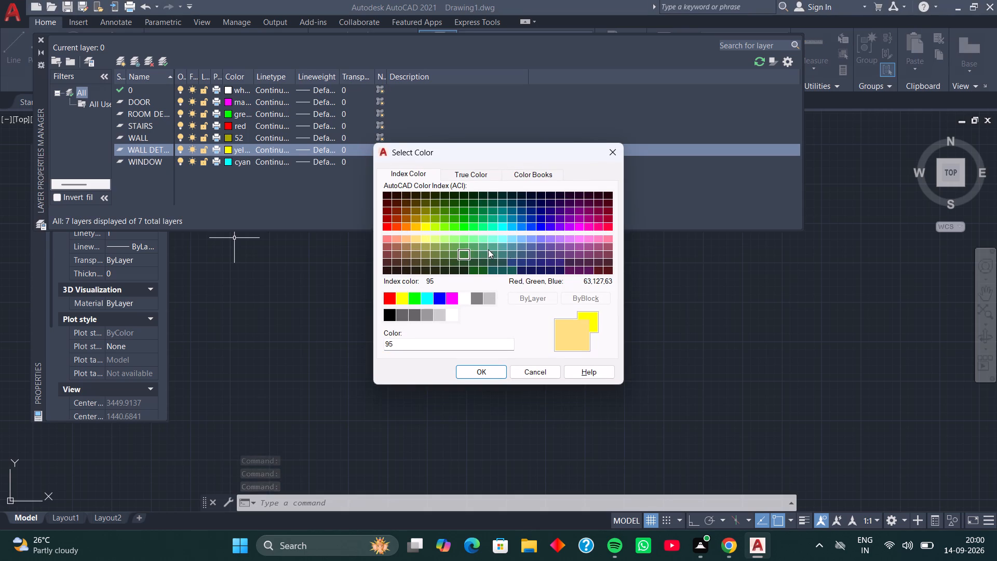
left_click(507, 248)
left_click(487, 257)
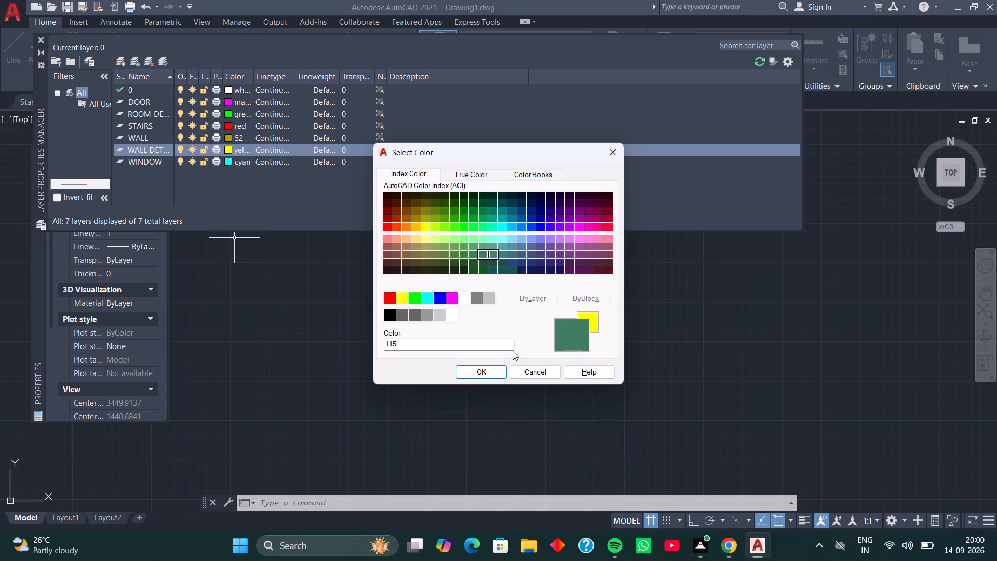
left_click(490, 370)
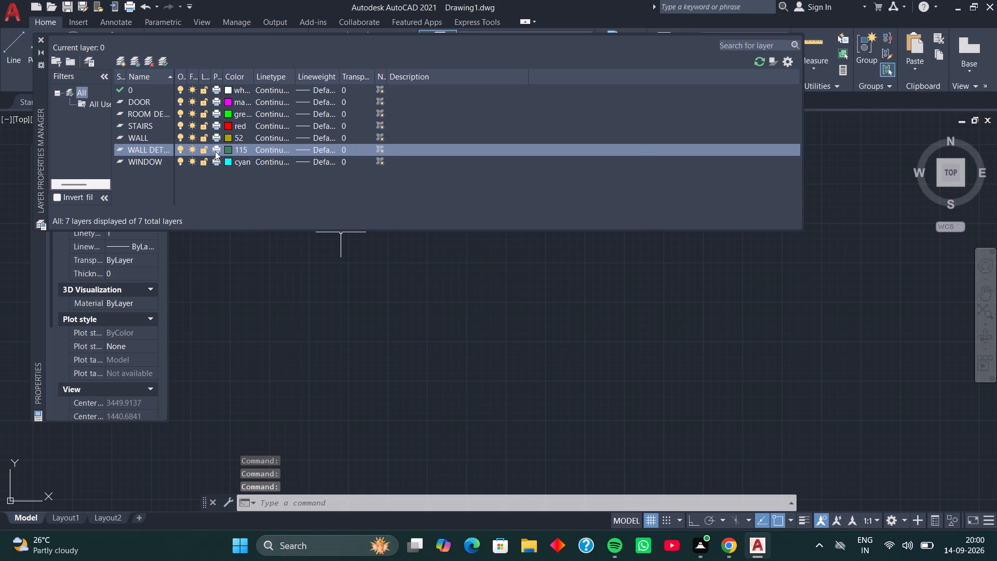
Make the WALL layer current and close the layer manager.
left_click(173, 133)
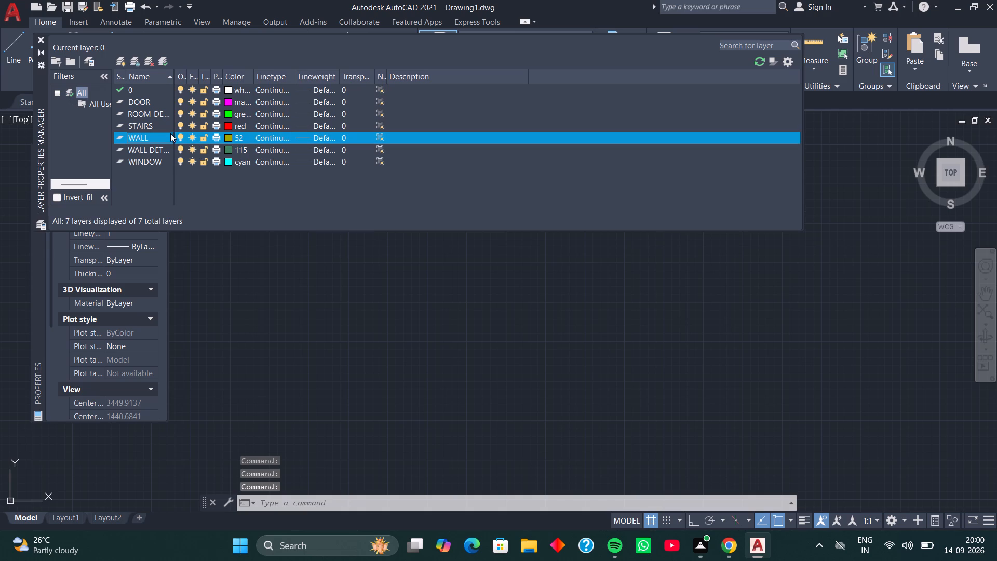
double_click(170, 133)
left_click(38, 39)
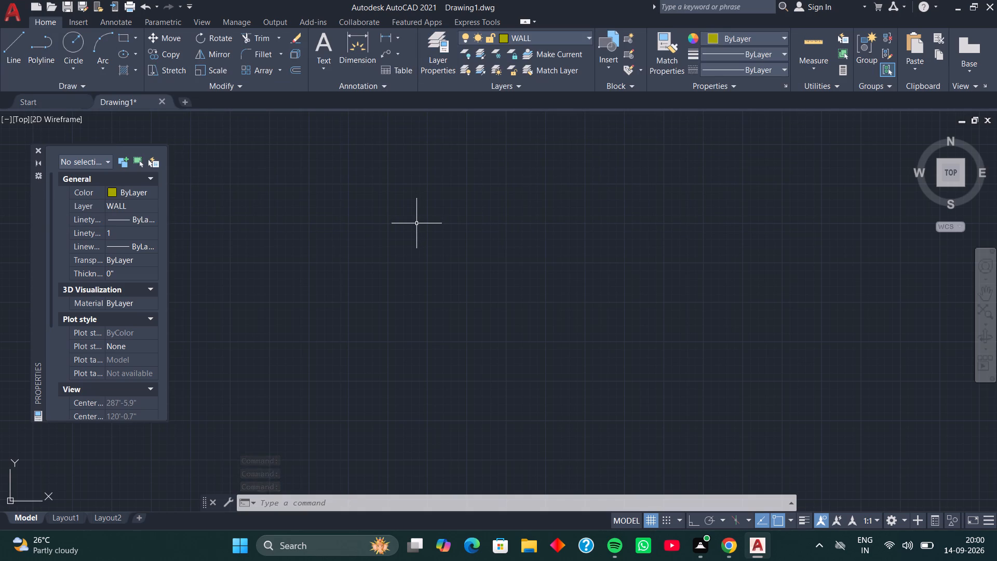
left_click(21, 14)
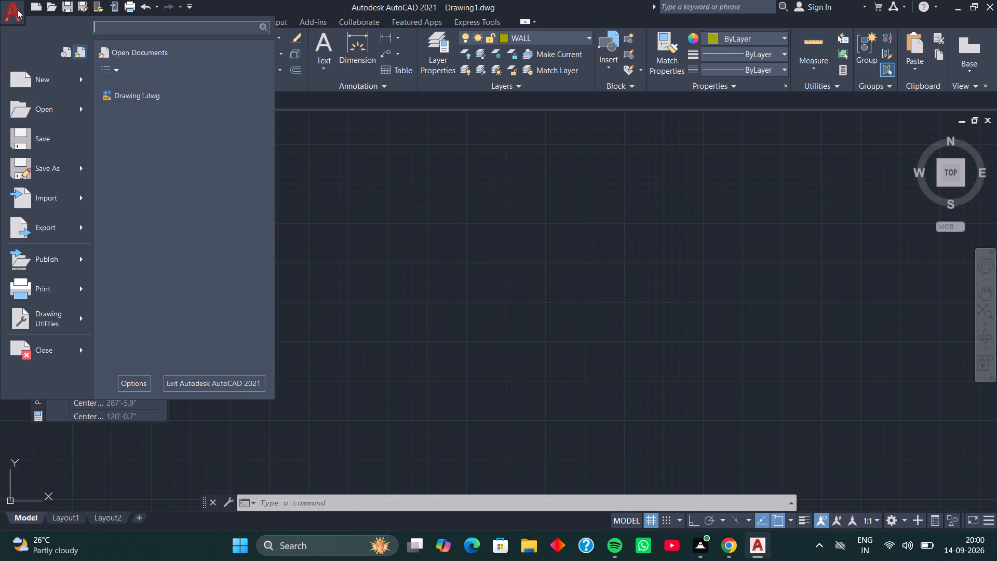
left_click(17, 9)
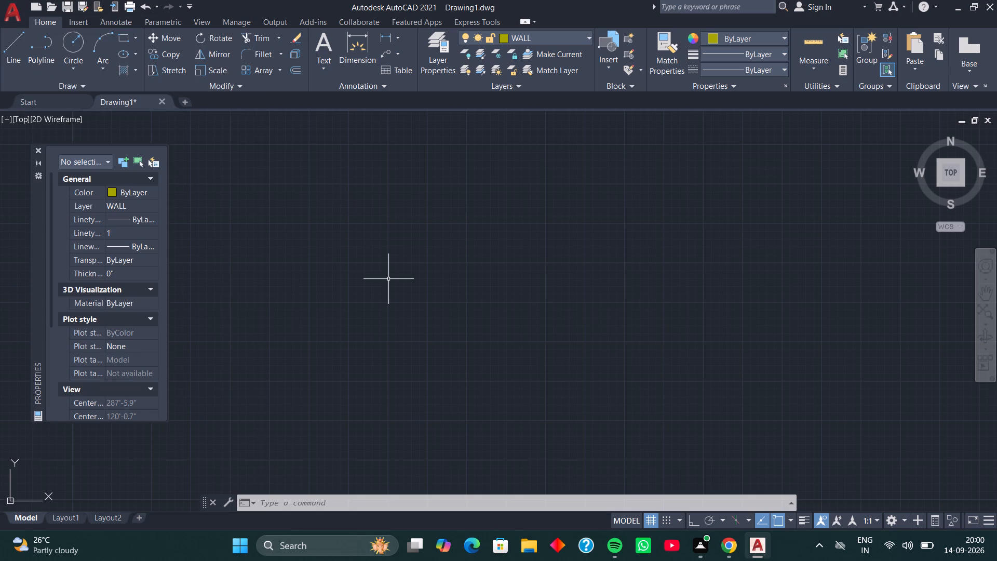
Draw a horizontal construction line across the upper part of the drawing area on the WALL layer.
key("x")
type("L")
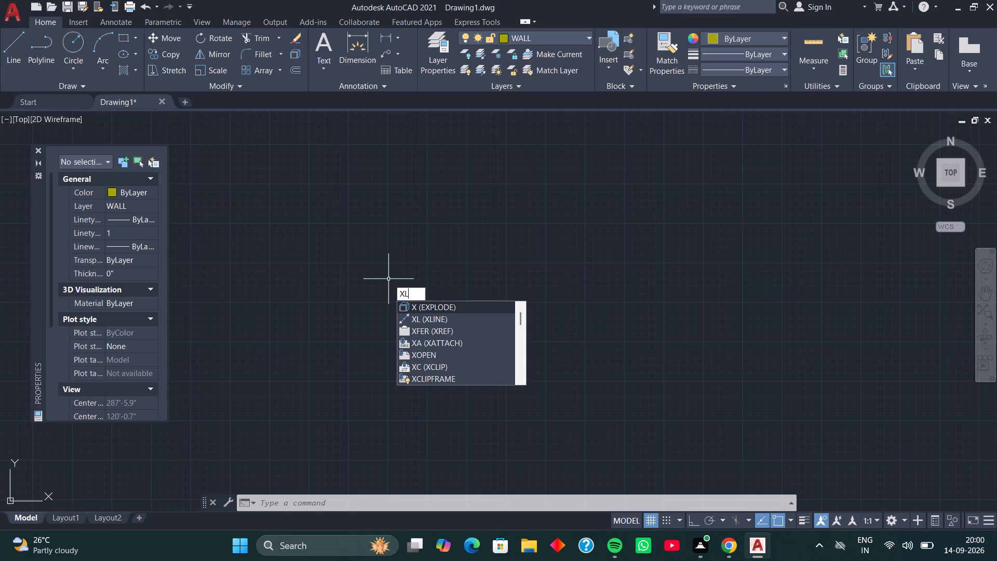
key("space")
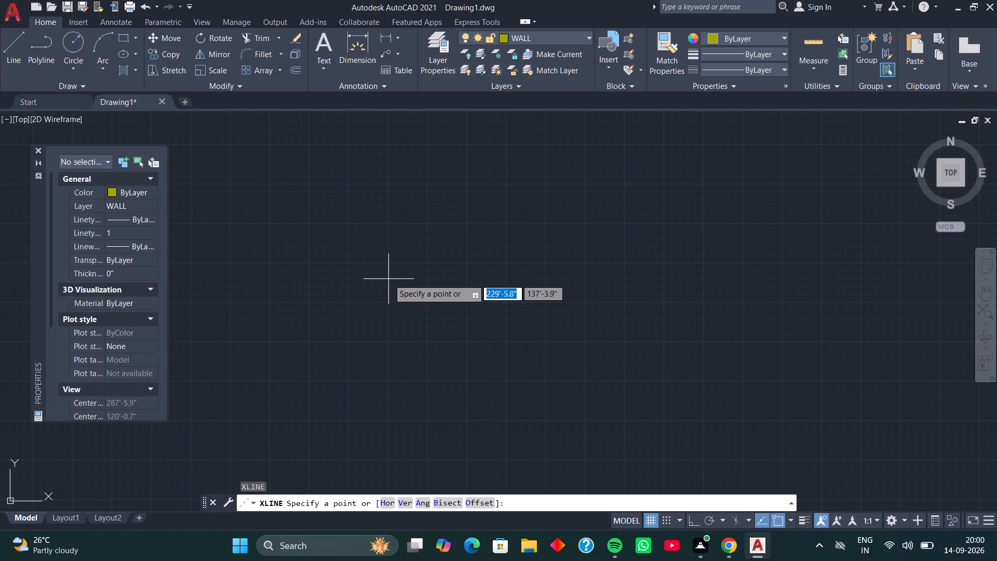
key("h")
key("space")
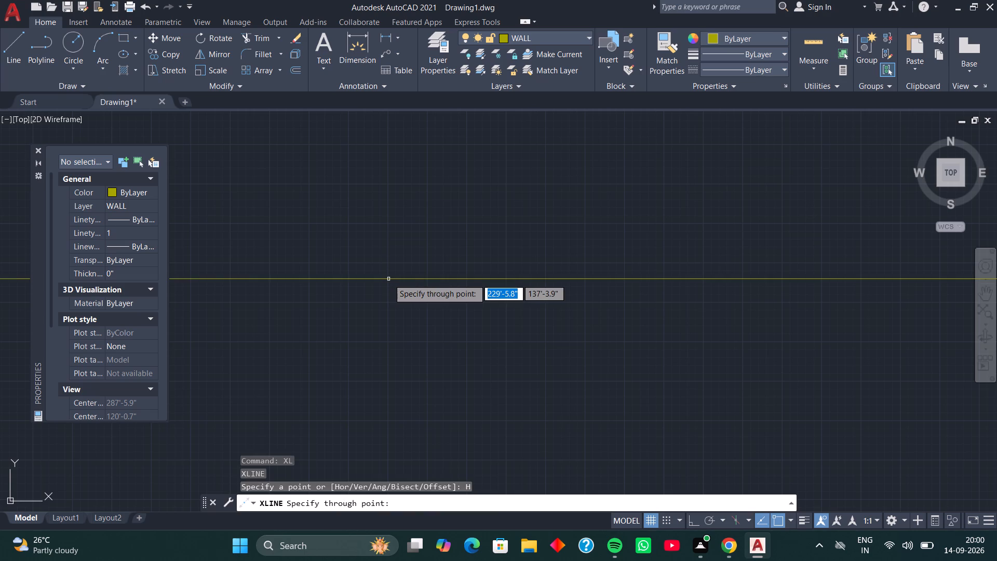
left_click(386, 244)
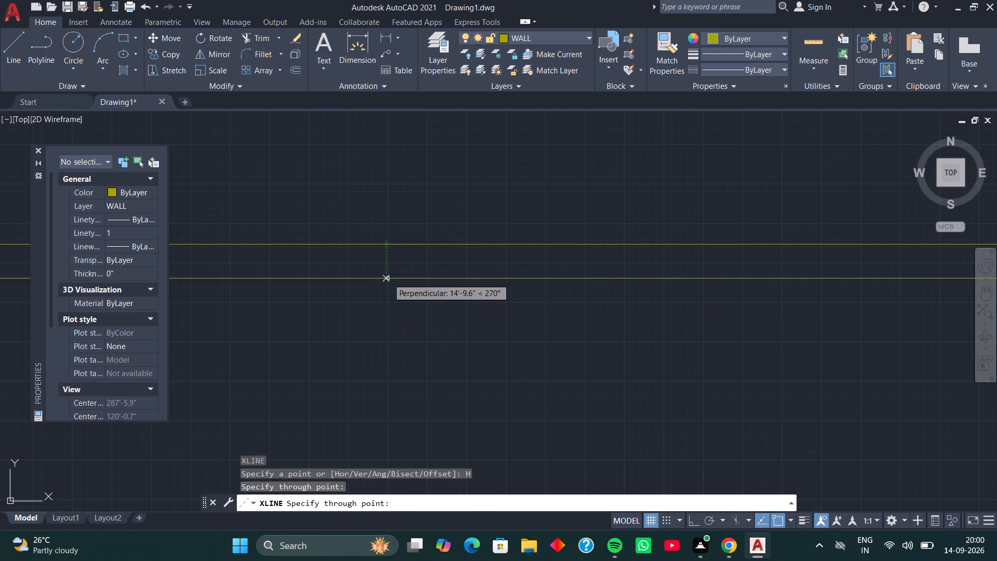
key("space")
Draw a vertical construction line crossing the horizontal construction line.
key("space")
type("V")
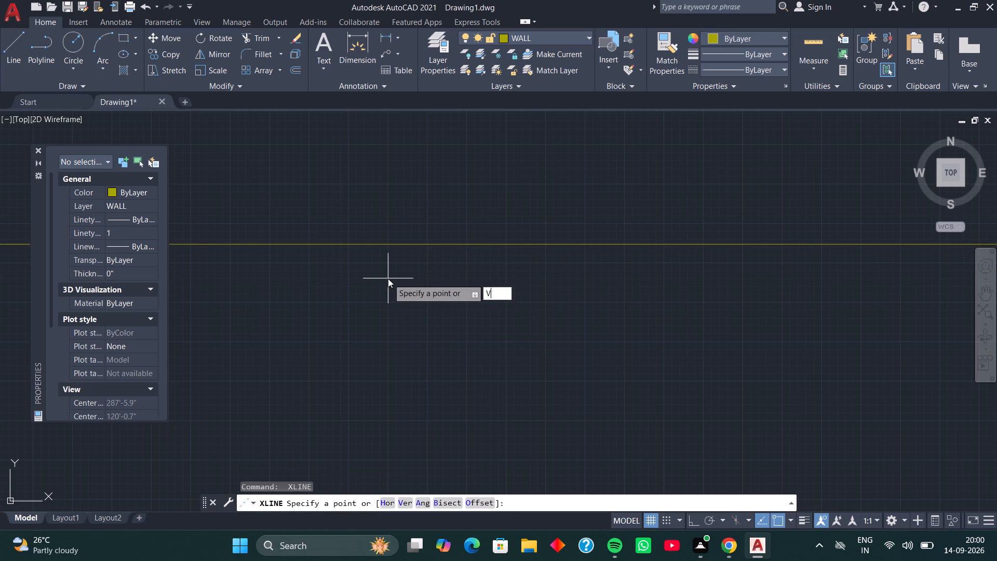
key("space")
left_click(388, 278)
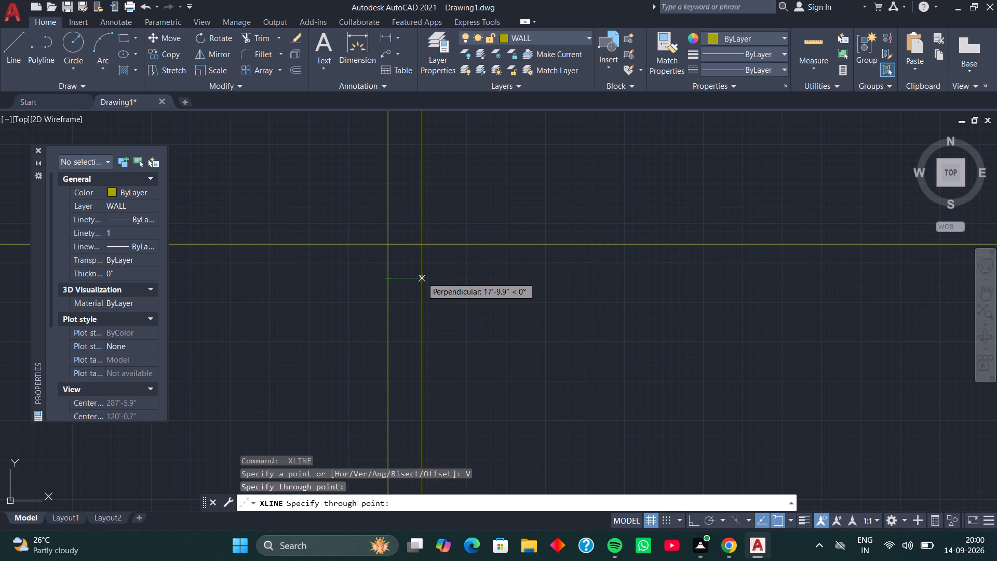
key("space")
Trim the construction lines above and to the left of their intersection to form the plan's upper-left outer corner.
type("TR")
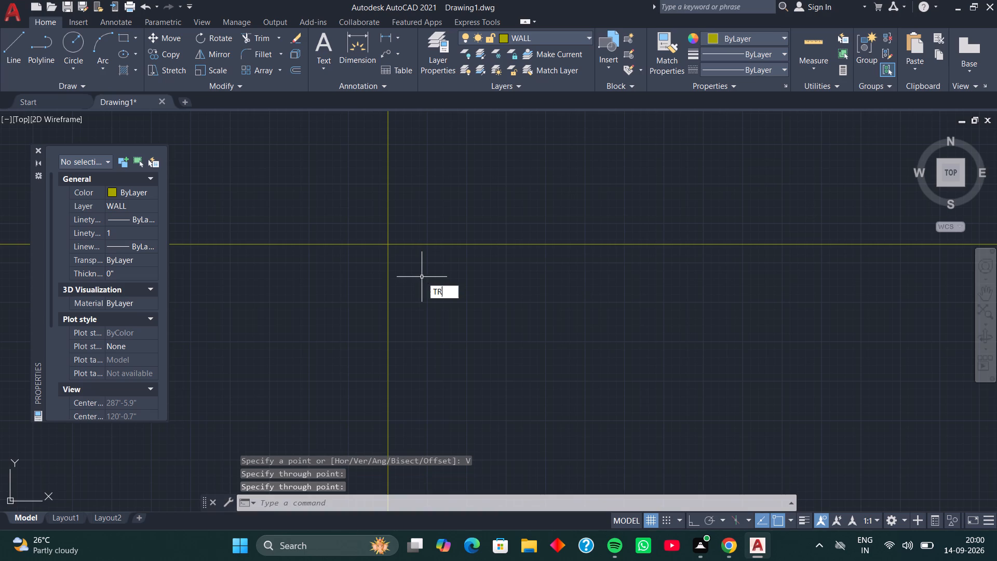
key("space")
left_click_drag(467, 176, 354, 212)
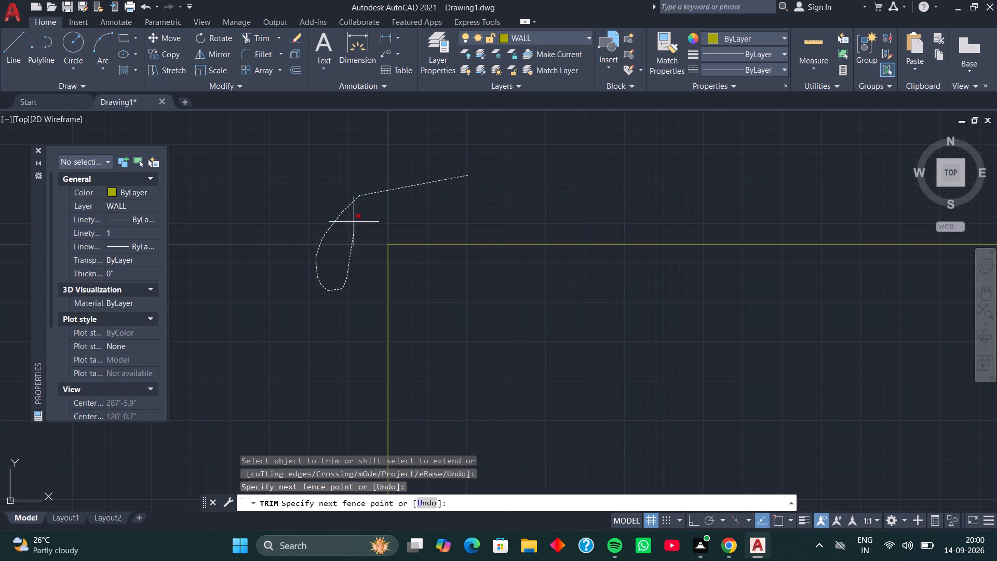
left_click_drag(354, 212, 349, 172)
key("space")
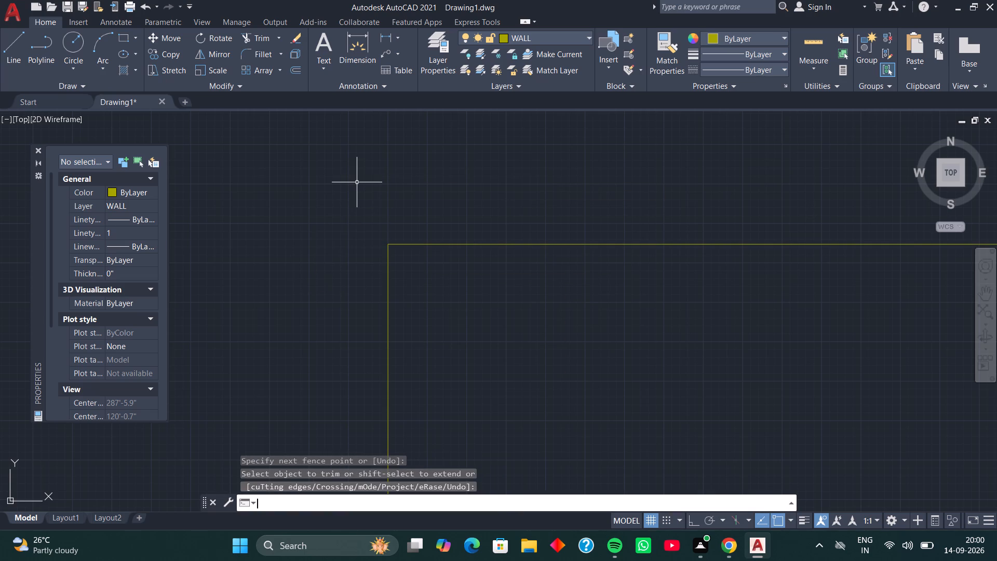
Offset the top horizontal and left vertical wall lines 9" toward the inside of the plan.
type("O")
key("space")
key("space")
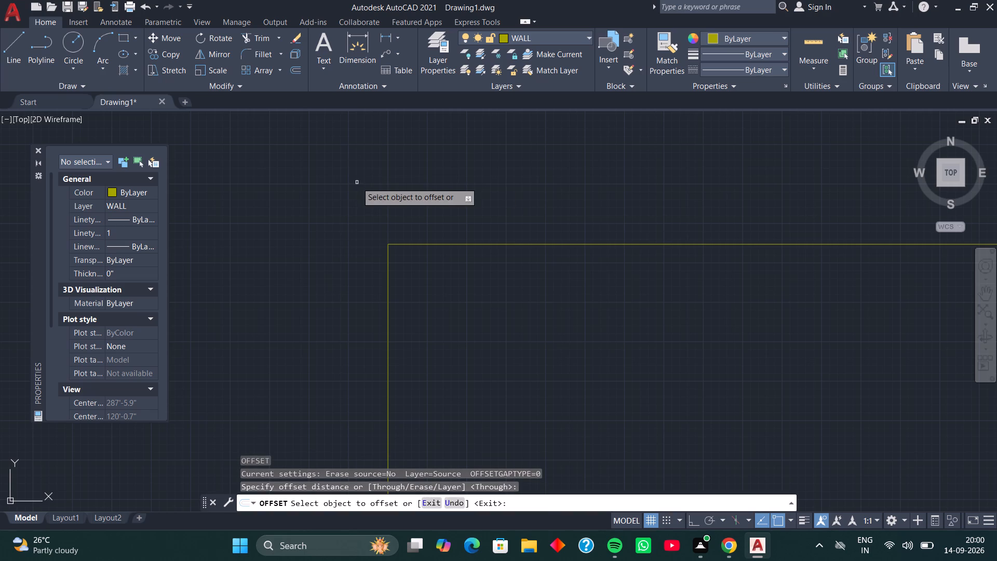
middle_click_drag(414, 256, 338, 224)
scroll(347, 230, "up", 2)
left_click(305, 182)
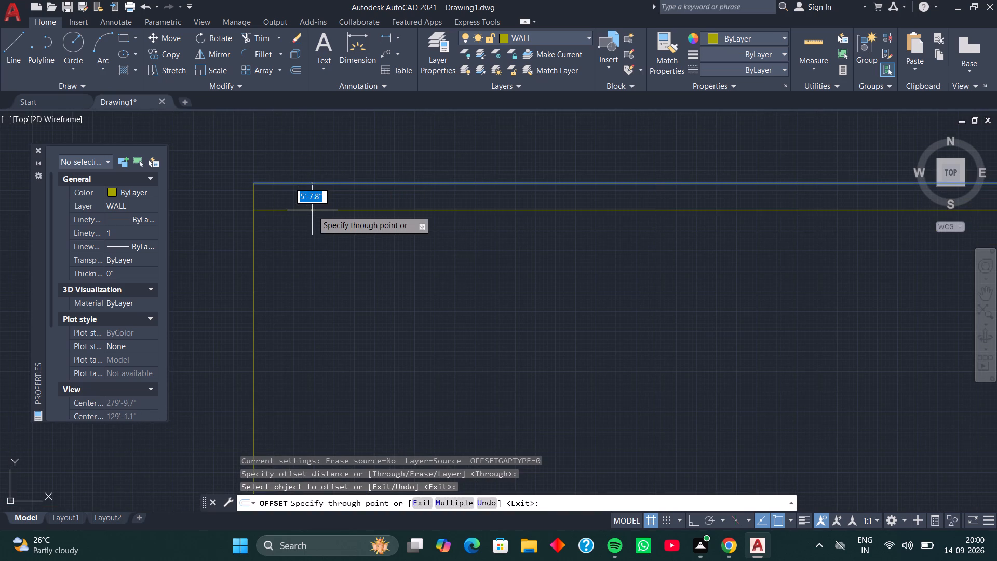
key("9")
key("Return")
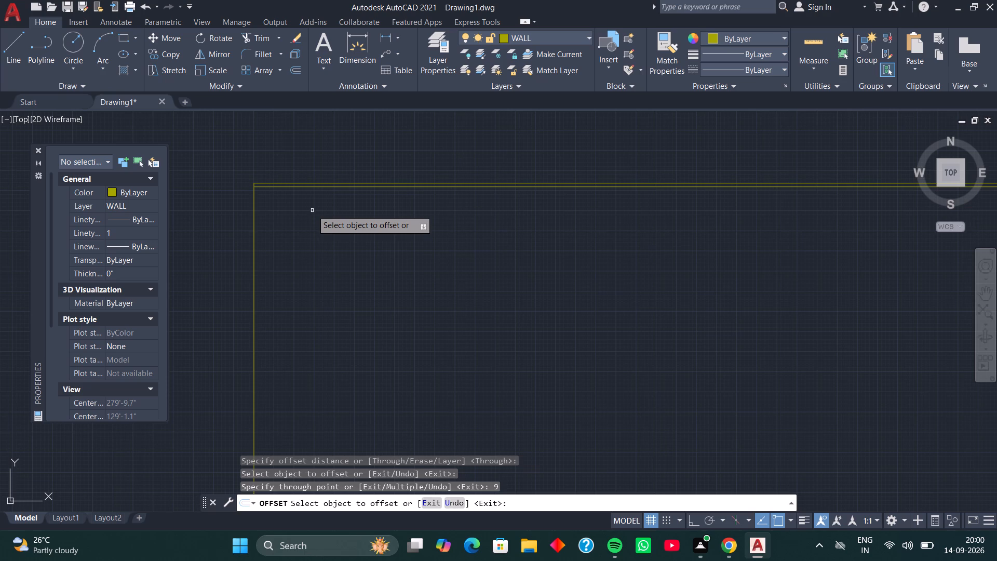
scroll(266, 198, "up", 3)
middle_click_drag(259, 168, 312, 257)
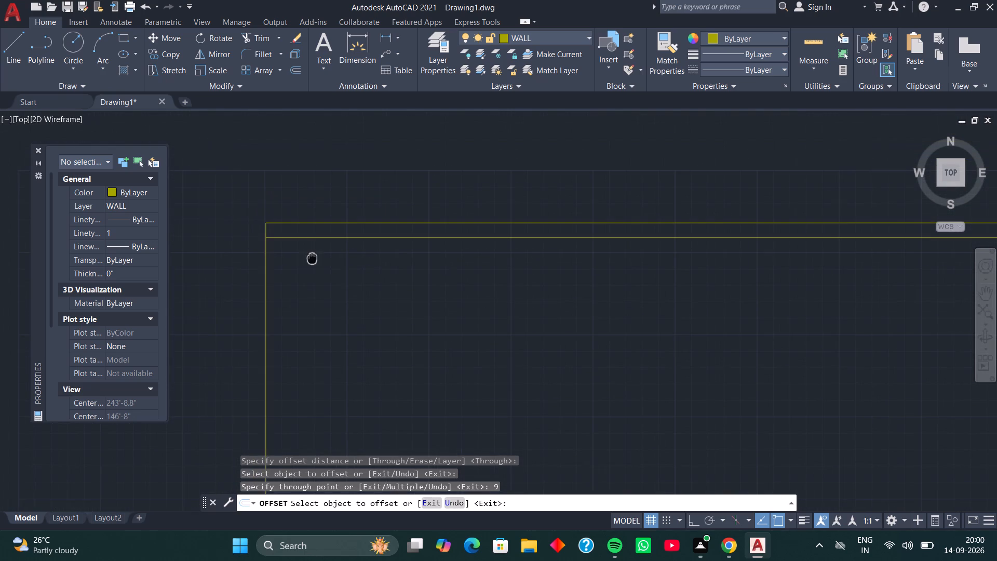
left_click(267, 261)
key("9")
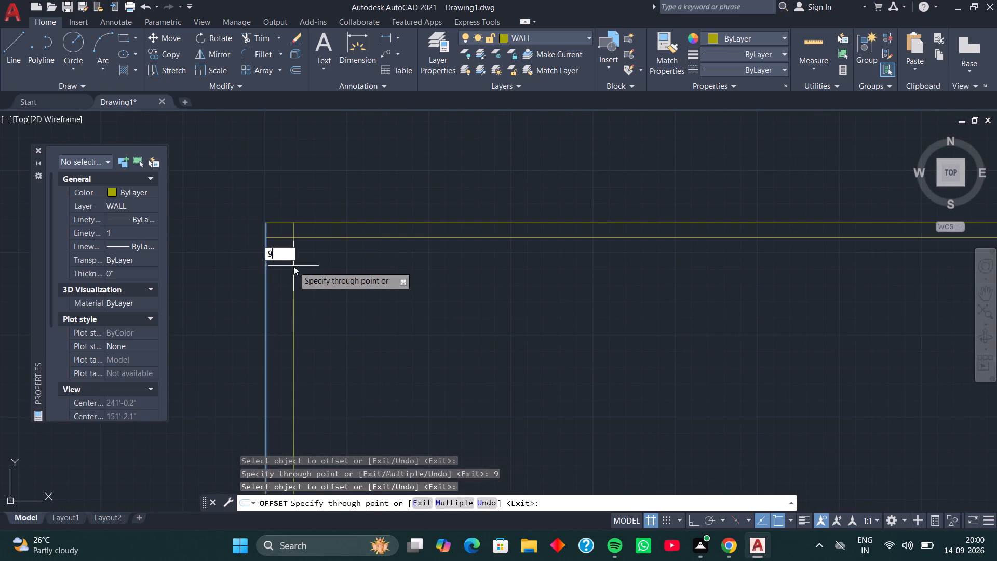
key("Return")
key("space")
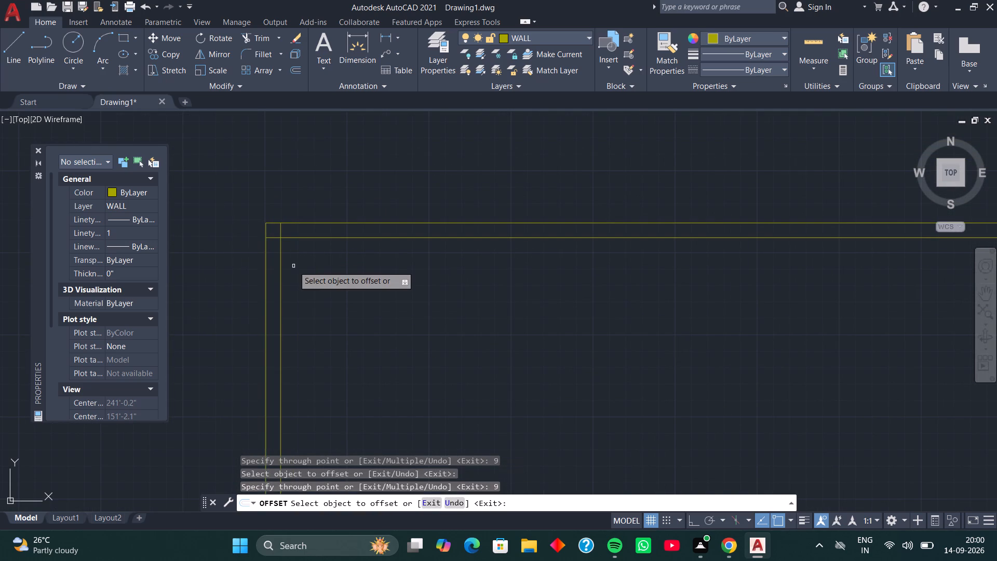
Trim the overlapping ends of the two inner wall lines to form a clean inner corner.
type("TR")
key("space")
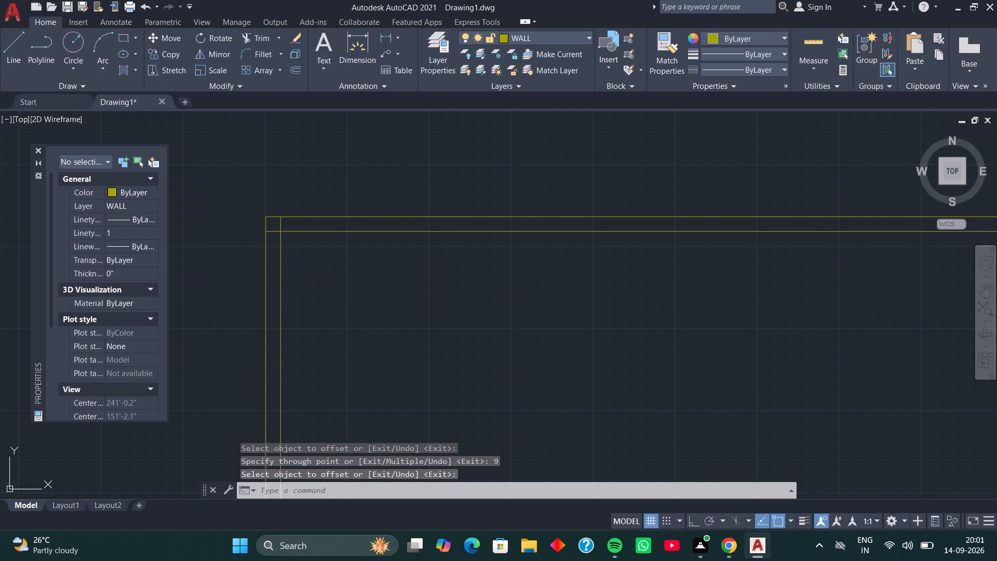
scroll(281, 234, "up", 4)
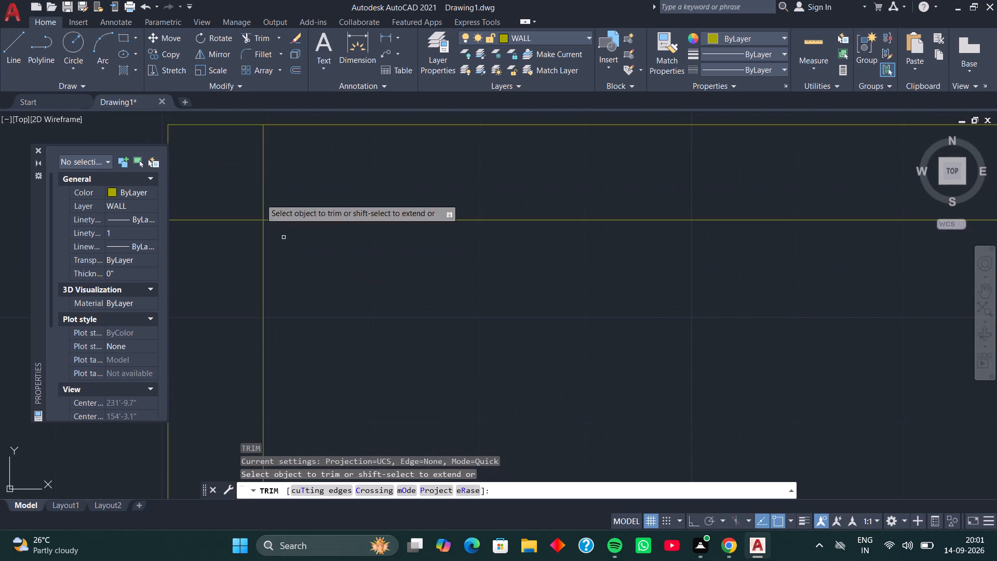
left_click(265, 182)
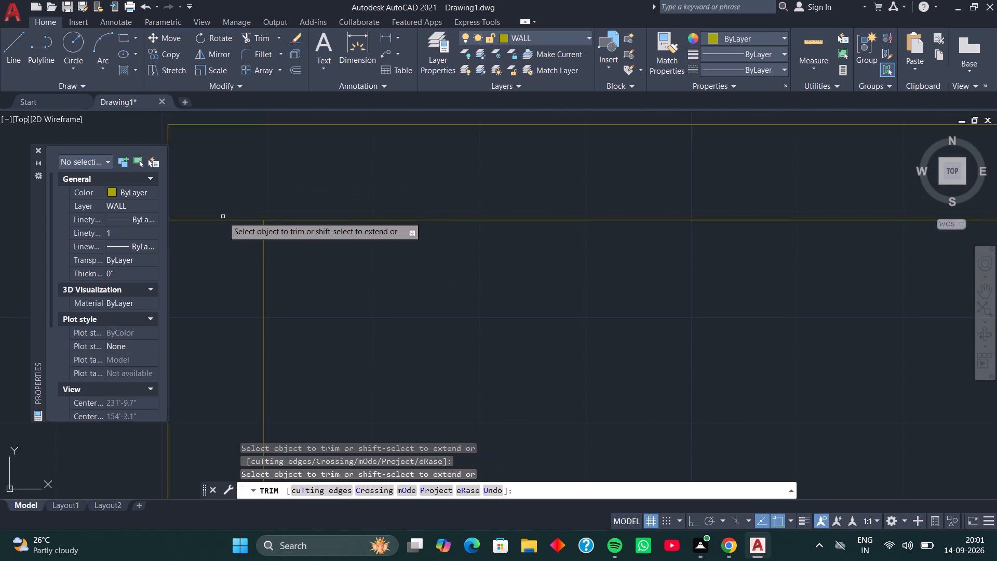
left_click(224, 219)
scroll(224, 219, "down", 3)
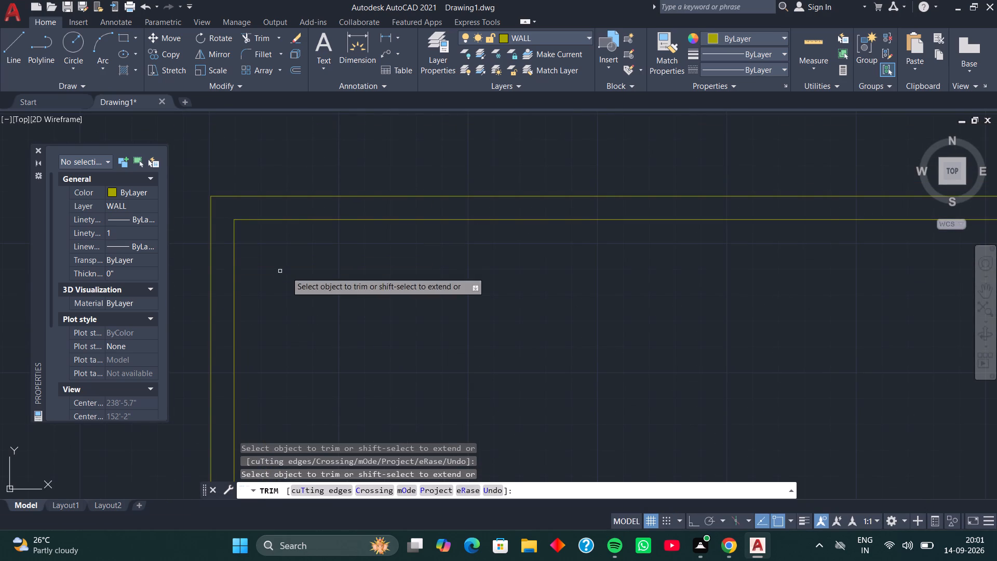
key("space")
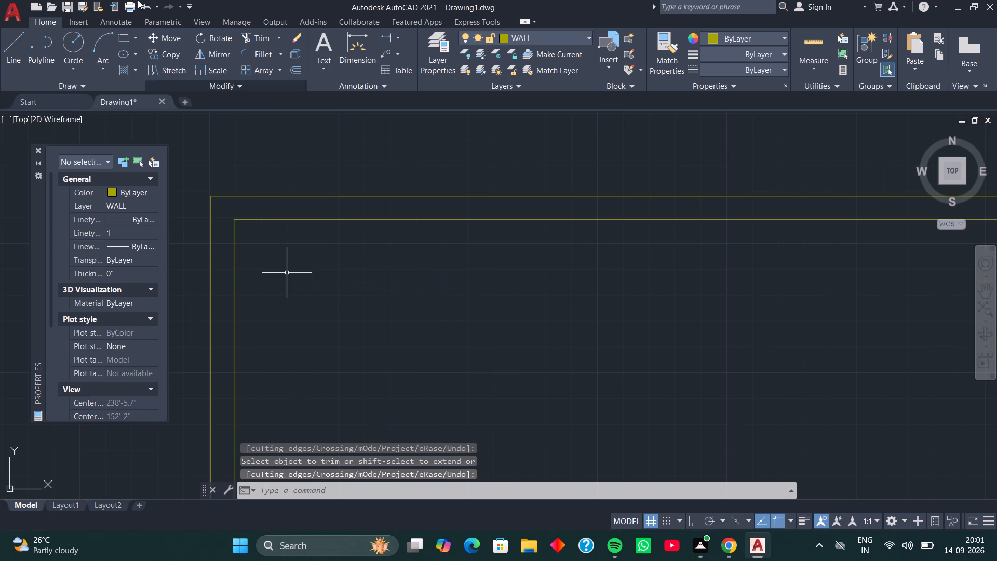
Start saving the drawing under a new name, choosing the Autocad folder inside cad desk on drive C: as its location.
left_click(17, 14)
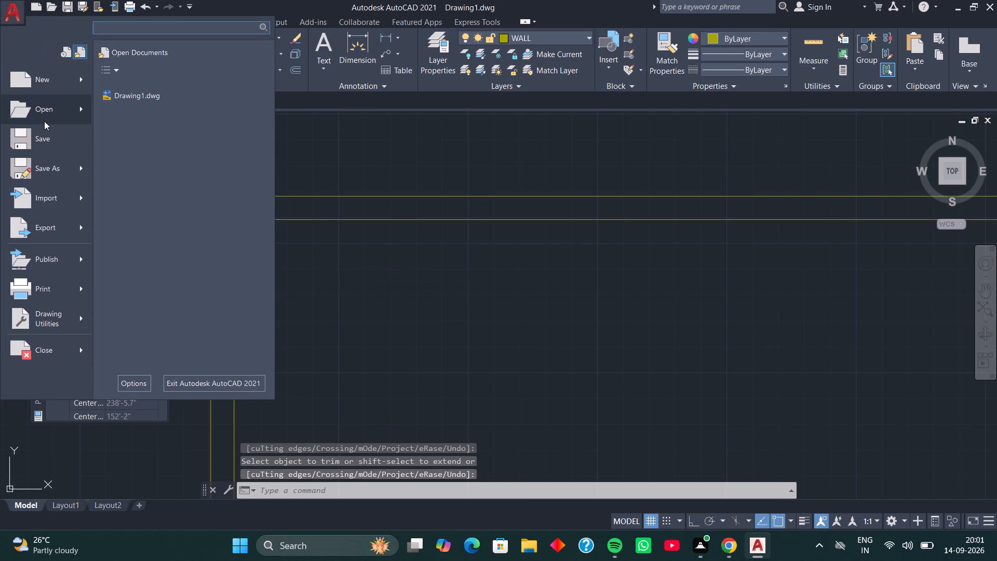
left_click(50, 166)
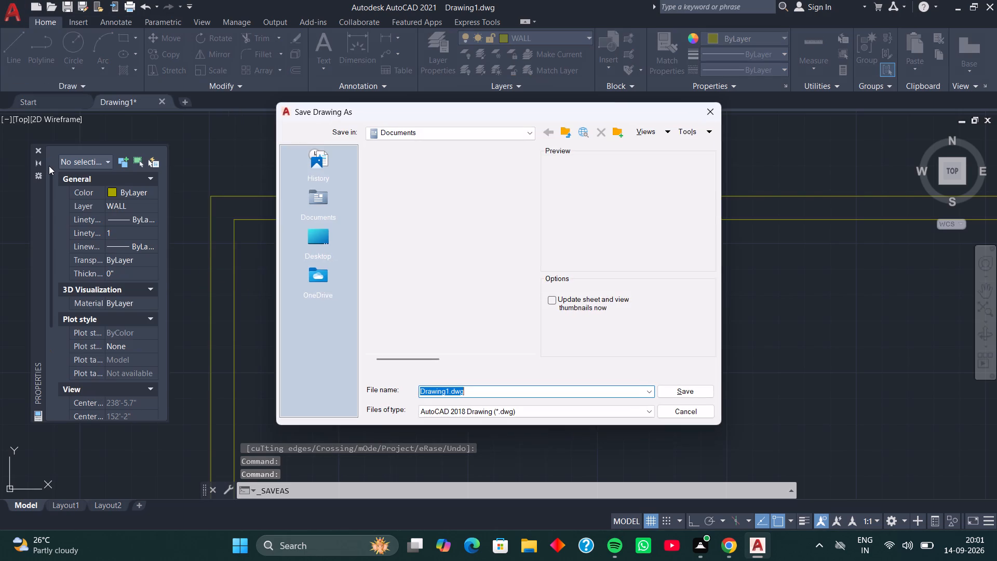
left_click(469, 132)
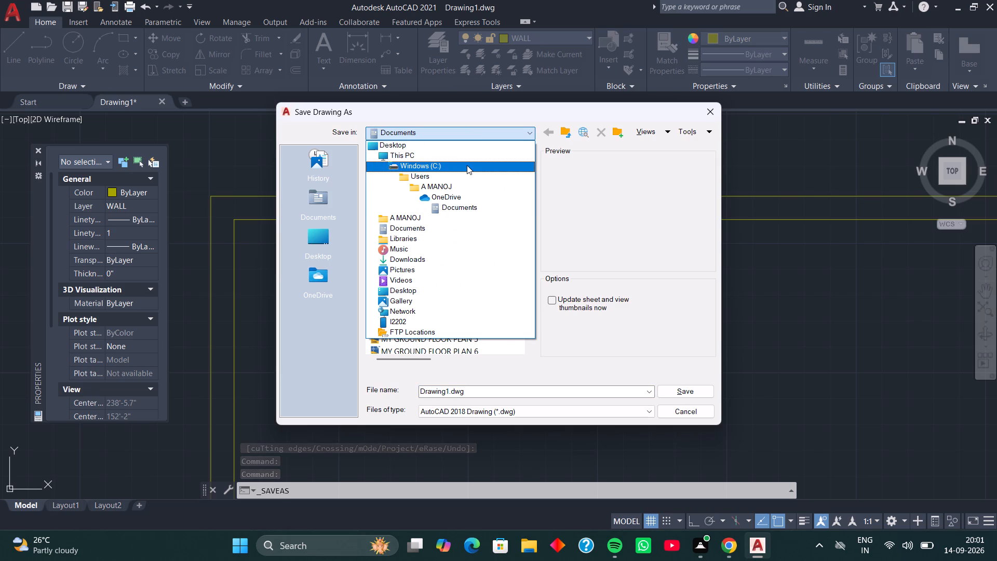
left_click(467, 165)
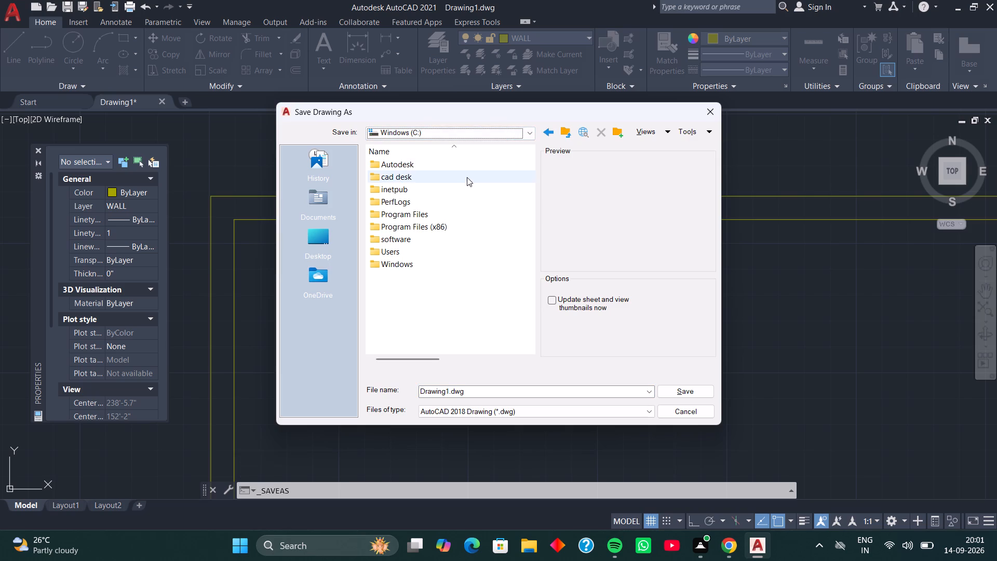
left_click(467, 178)
left_click(467, 178)
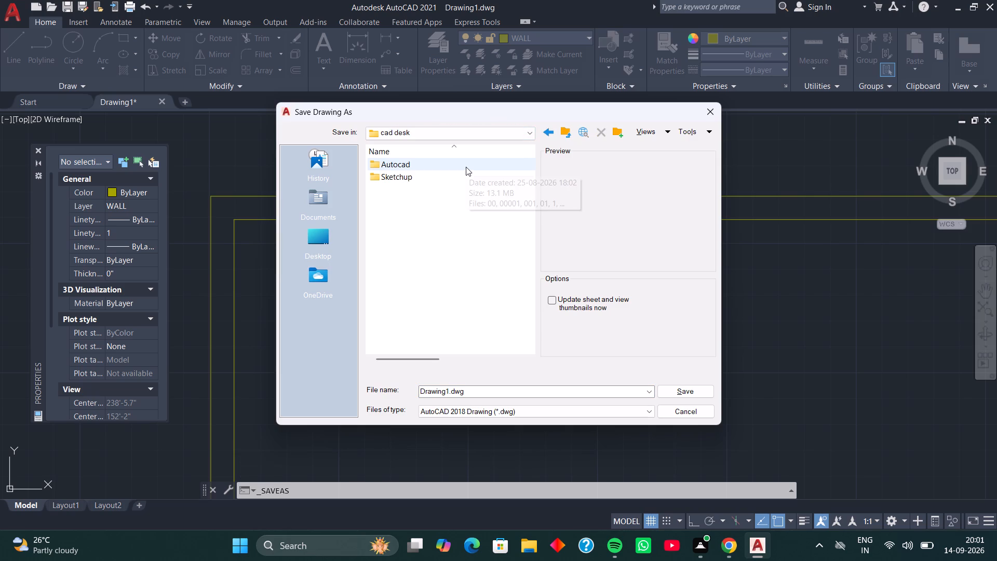
double_click(466, 167)
left_click(522, 392)
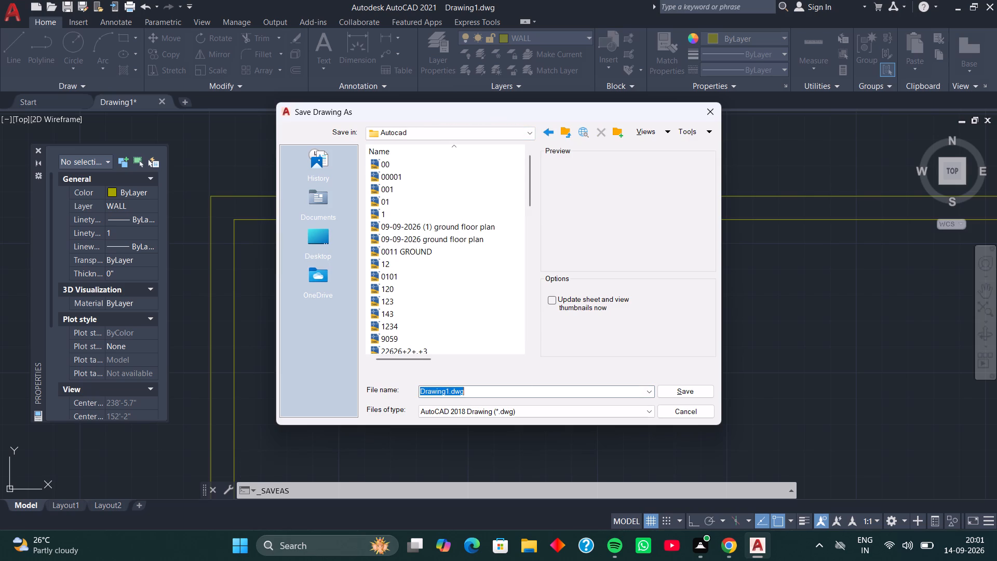
type("09")
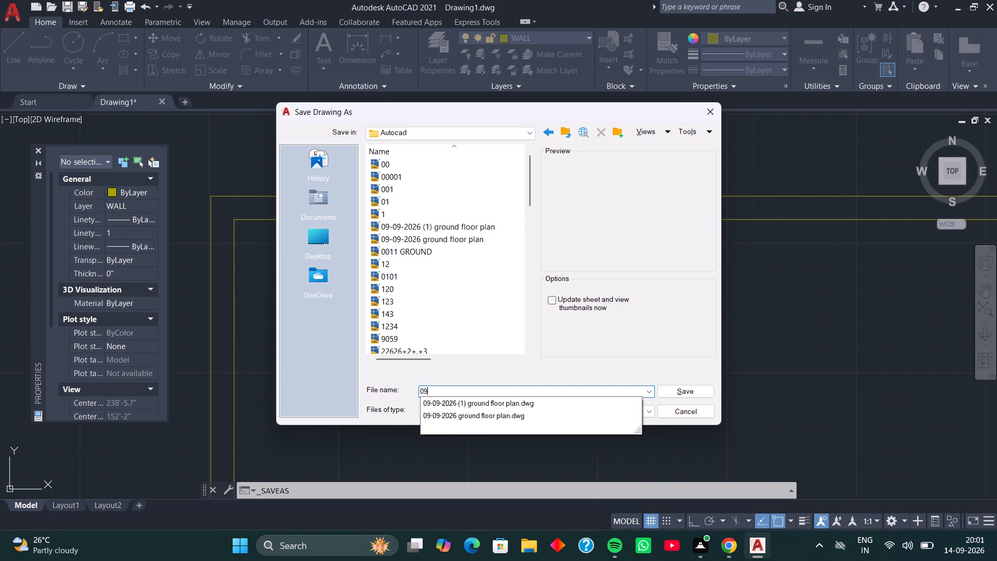
type("-09-")
type("202")
key("6")
key("shift+parenleft")
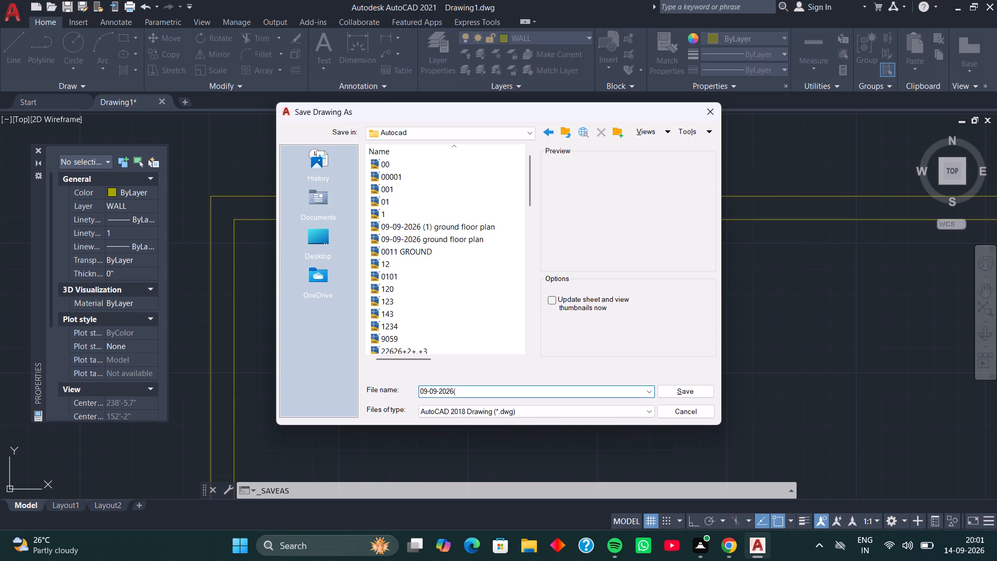
key("BackSpace")
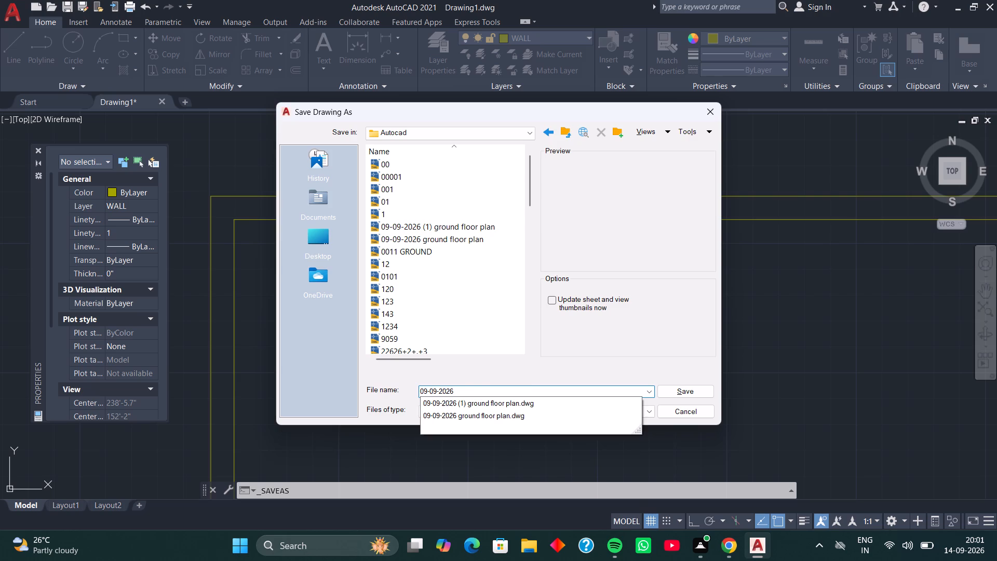
key("space")
key("space")
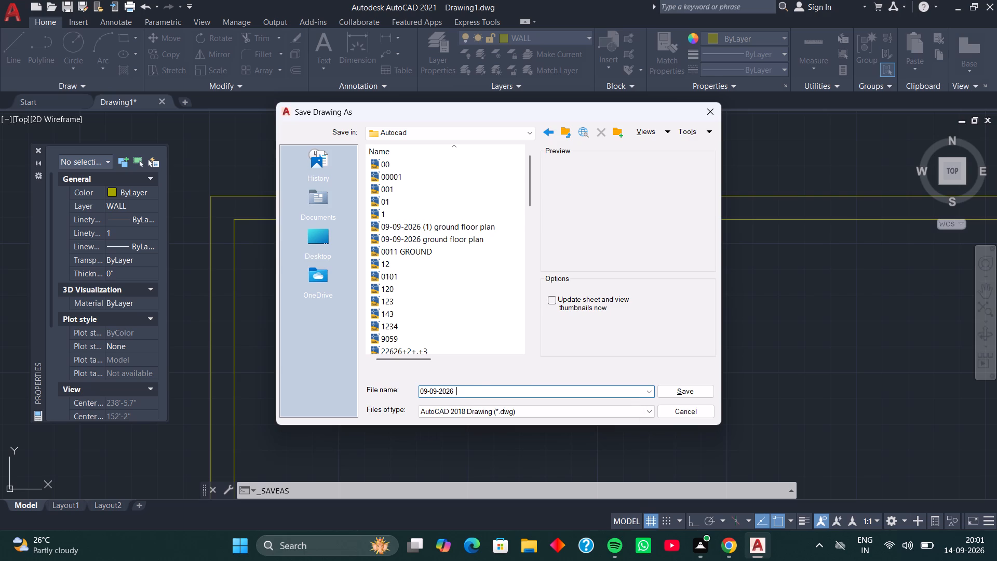
key("shift+parenleft")
type("03")
key("shift+parenright")
key("space")
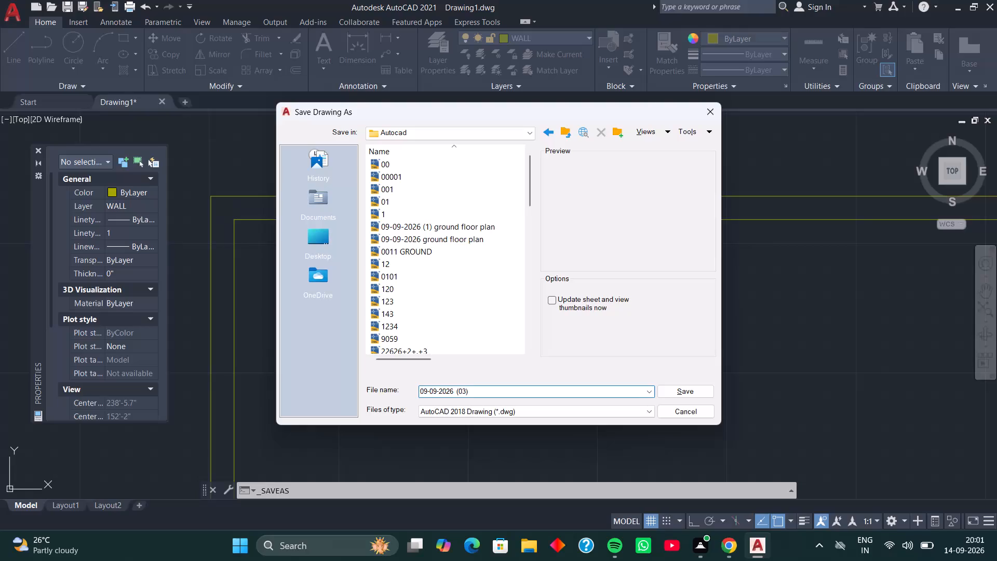
type("GR")
type("OUND")
key("Return")
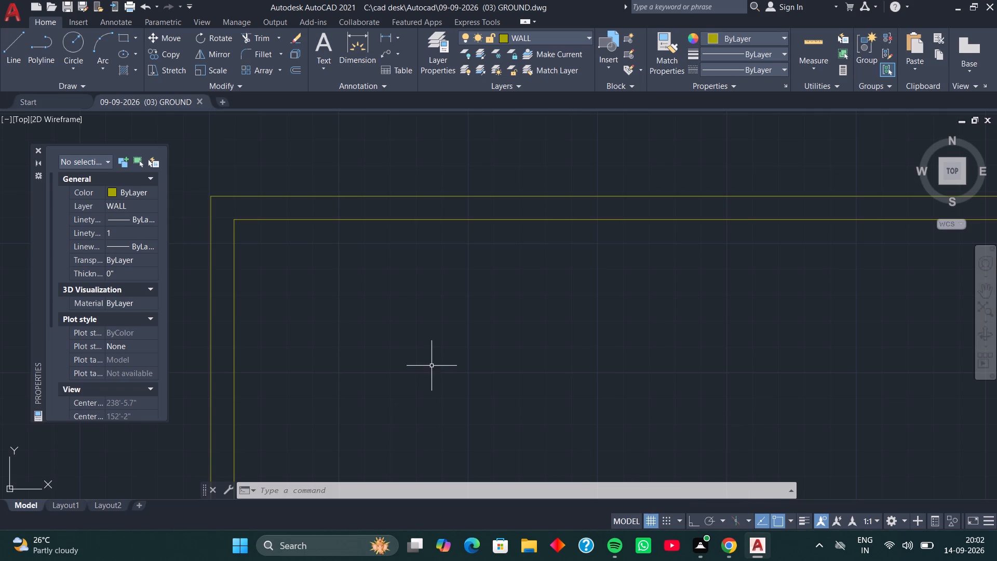
Offset the left wall's inner line 11'6" into the plan, and offset the resulting line 5" further right to form a partition wall.
middle_click_drag(296, 309, 319, 246)
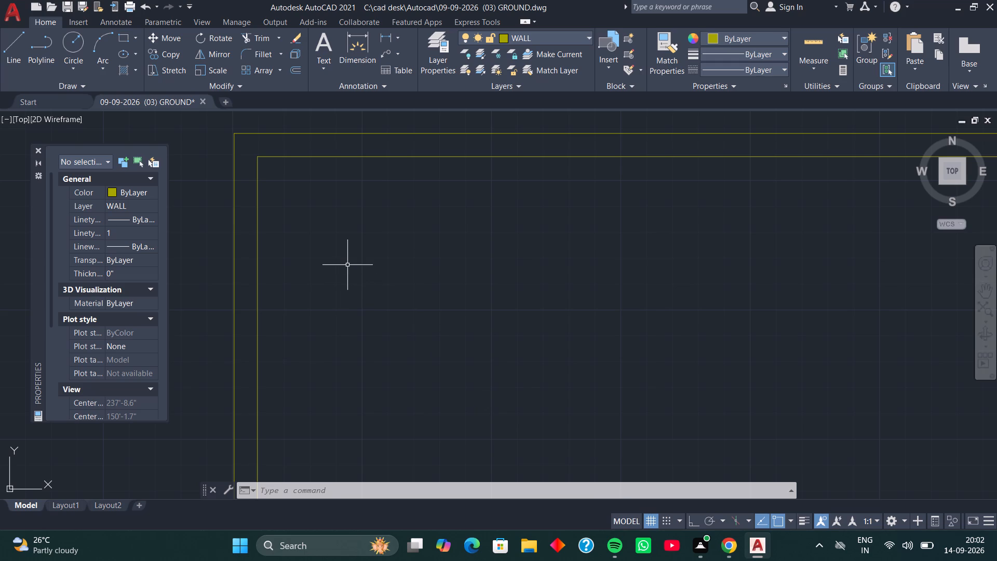
key("o")
key("space")
key("space")
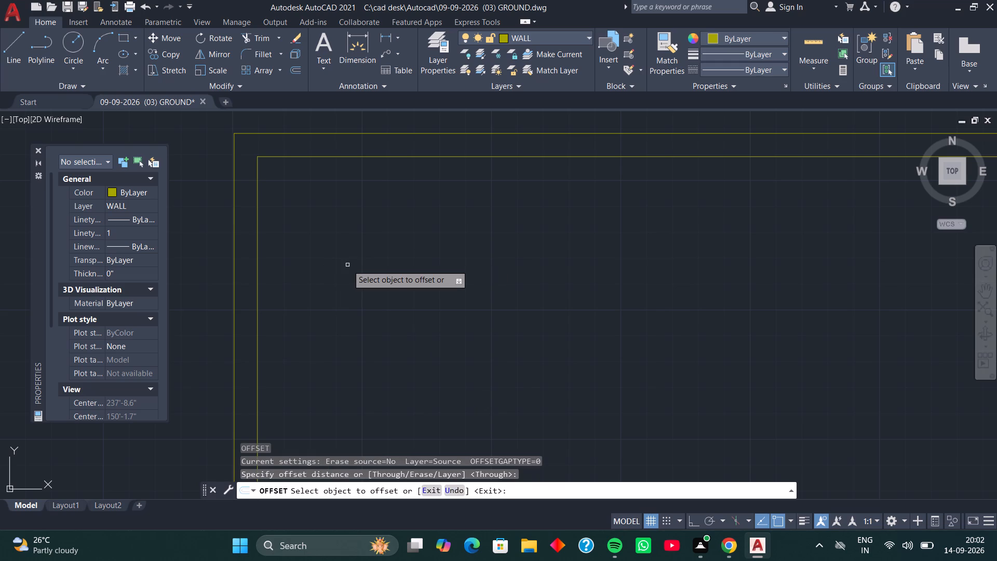
left_click(258, 235)
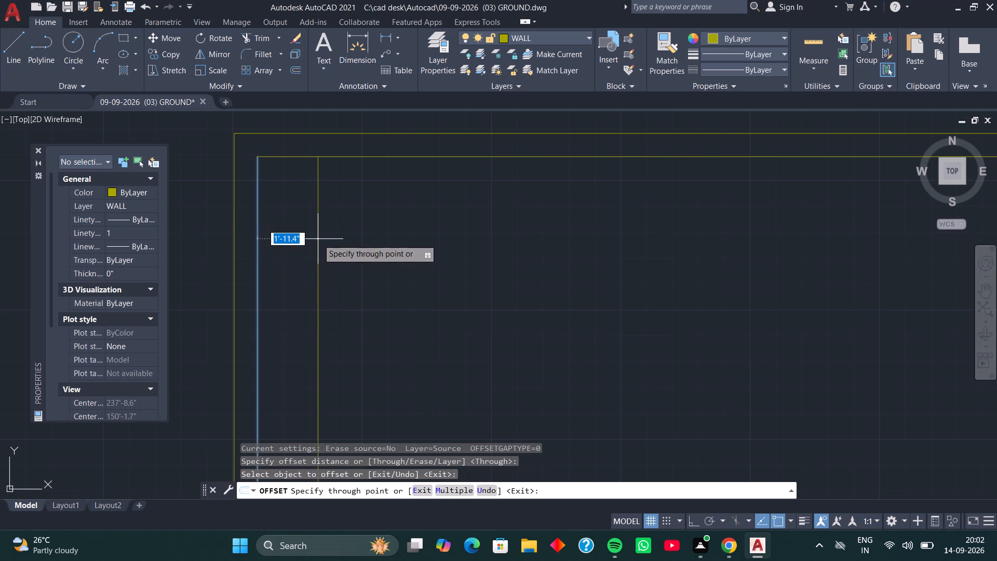
type("11'")
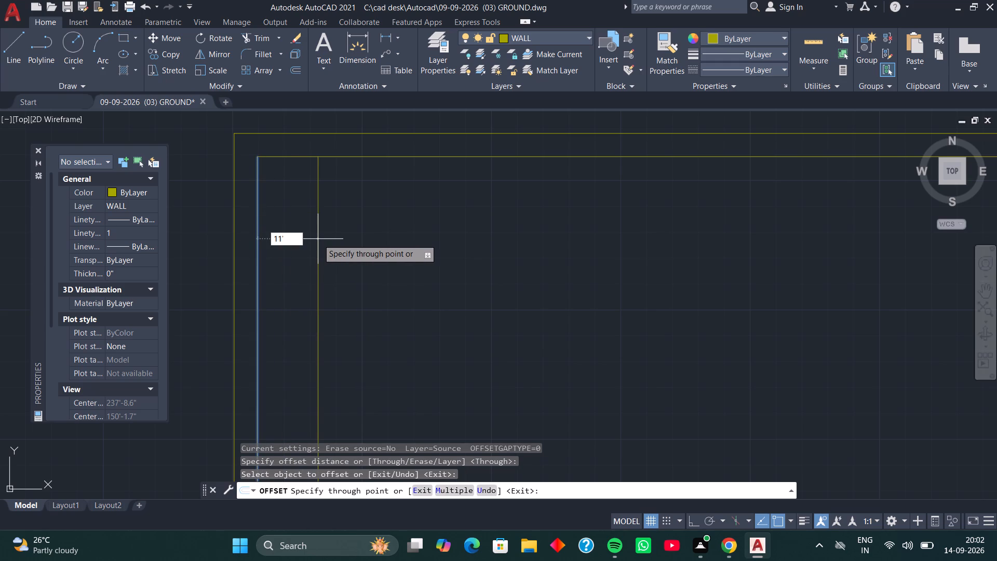
key("6")
key("Return")
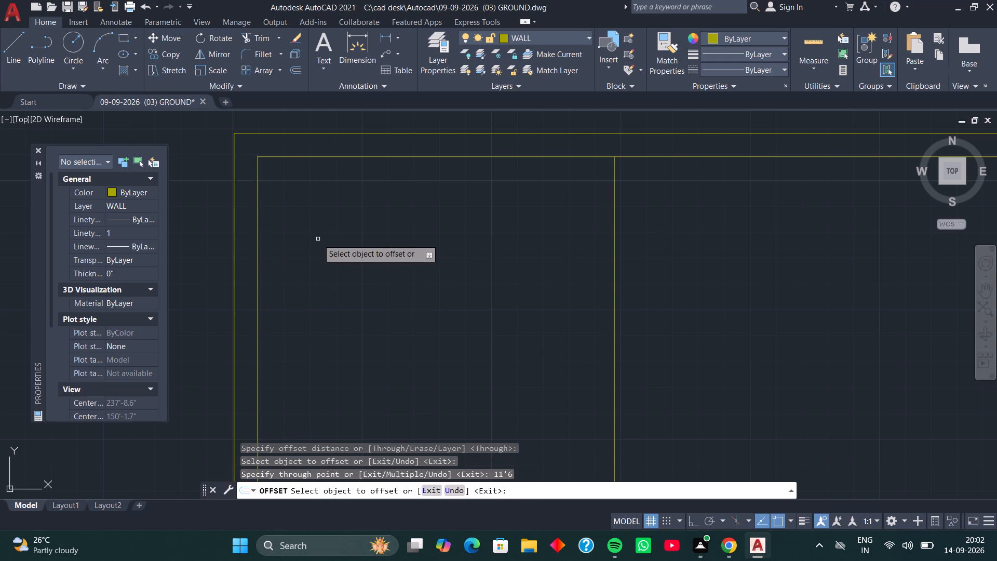
middle_click_drag(515, 281, 423, 272)
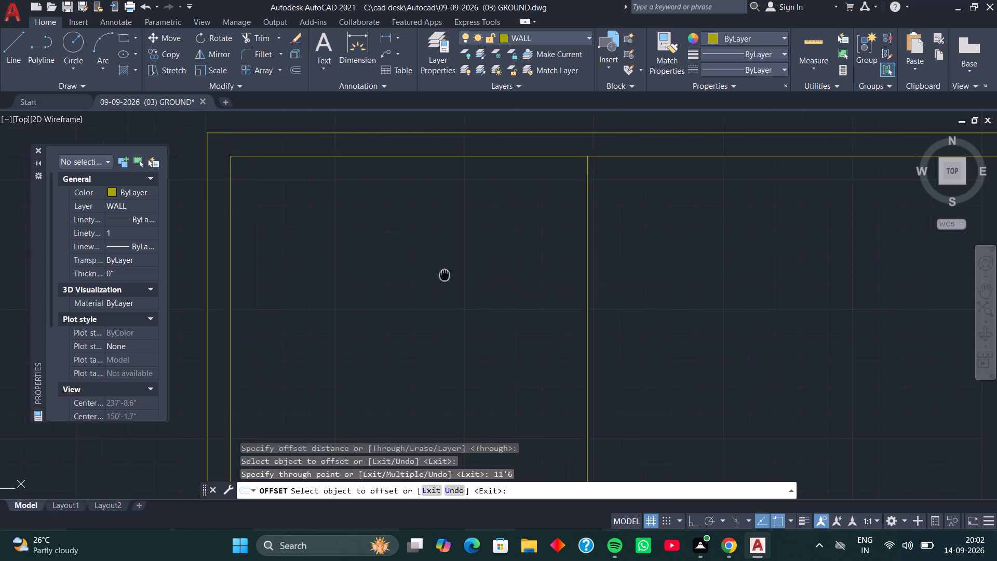
middle_click_drag(423, 272, 341, 270)
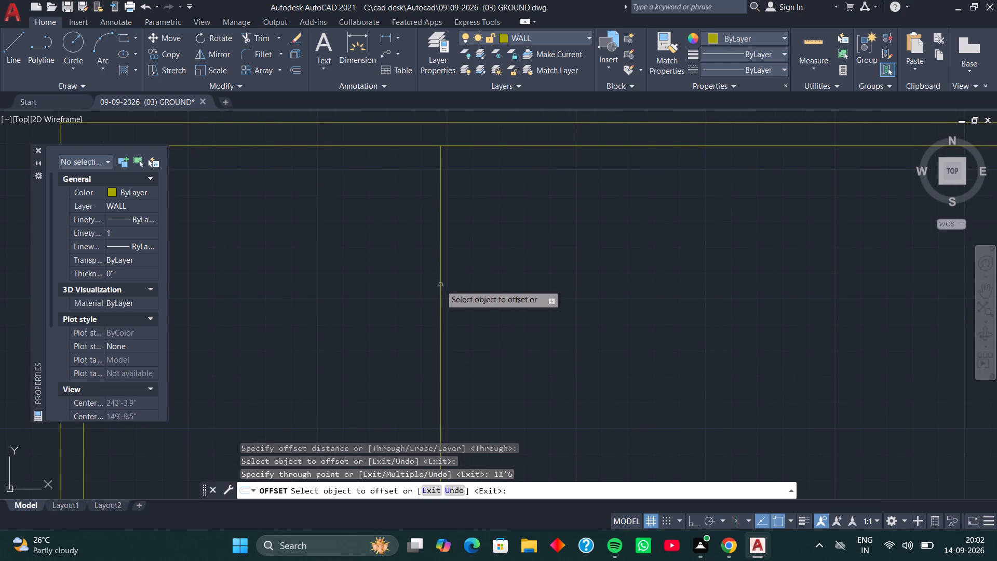
left_click(440, 285)
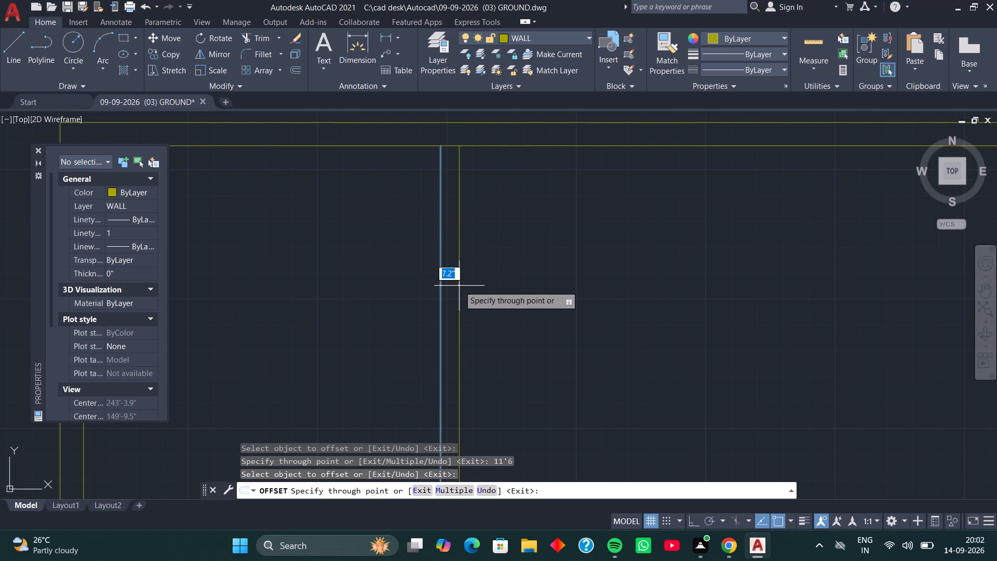
key("5")
key("Return")
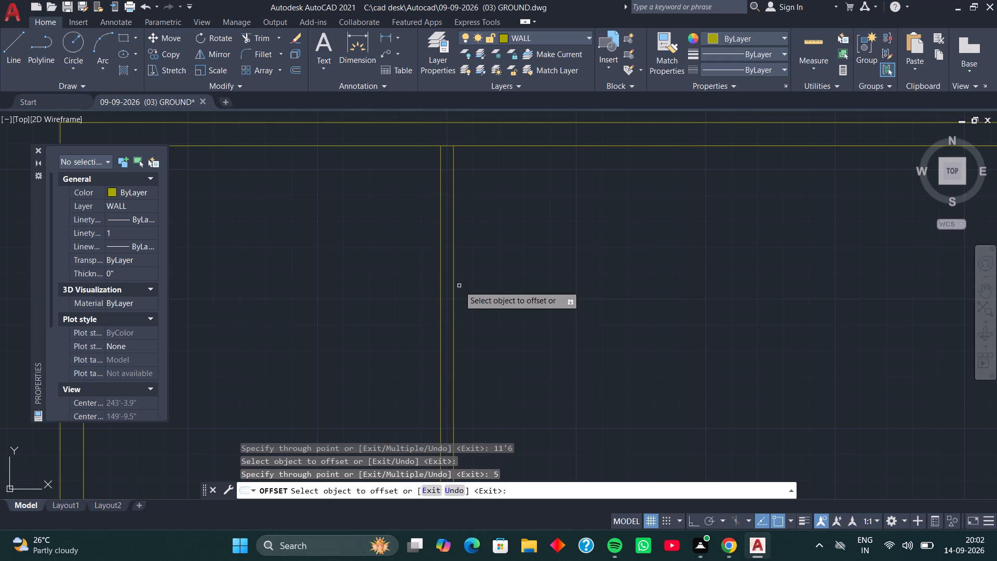
Offset the partition's right-hand line 11'6" to the right, and offset that new line another 9" to form the right wall.
left_click(454, 286)
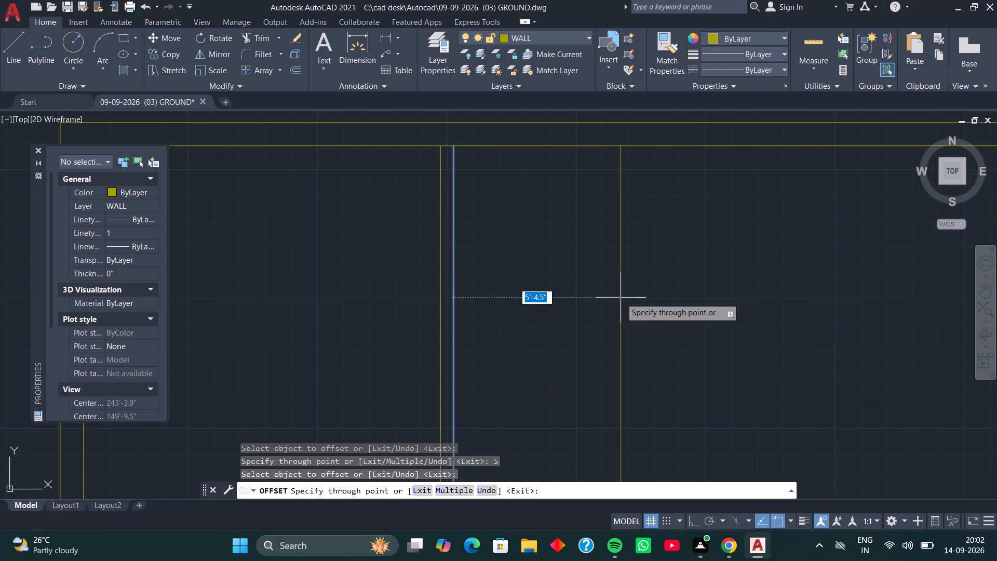
scroll(621, 298, "down", 2)
middle_click_drag(620, 298, 516, 284)
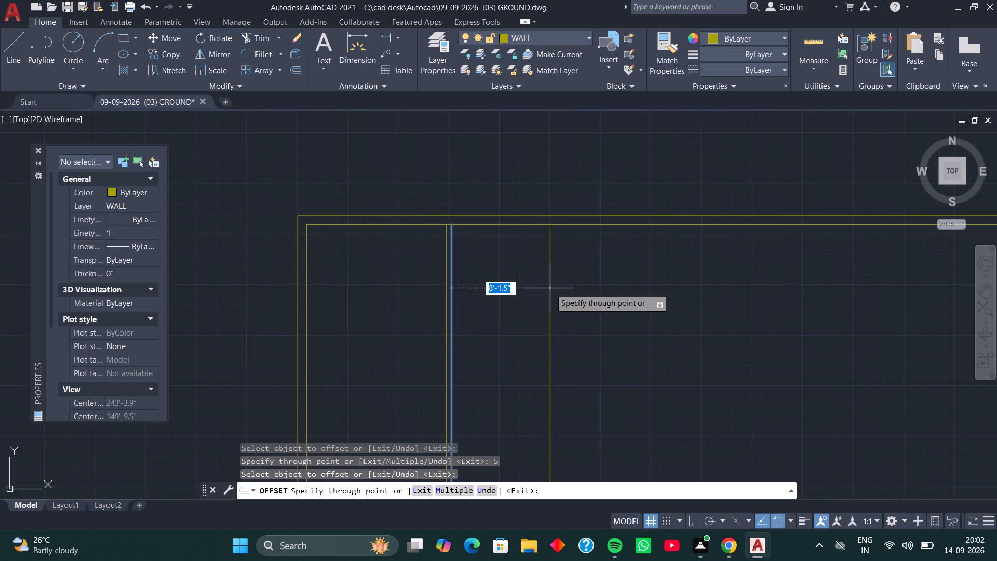
type("11'6")
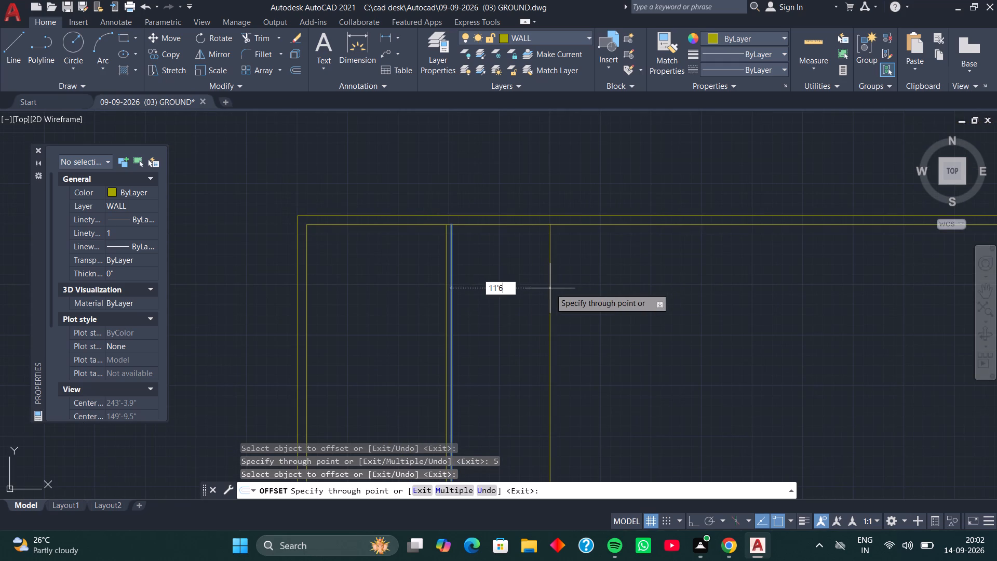
key("Return")
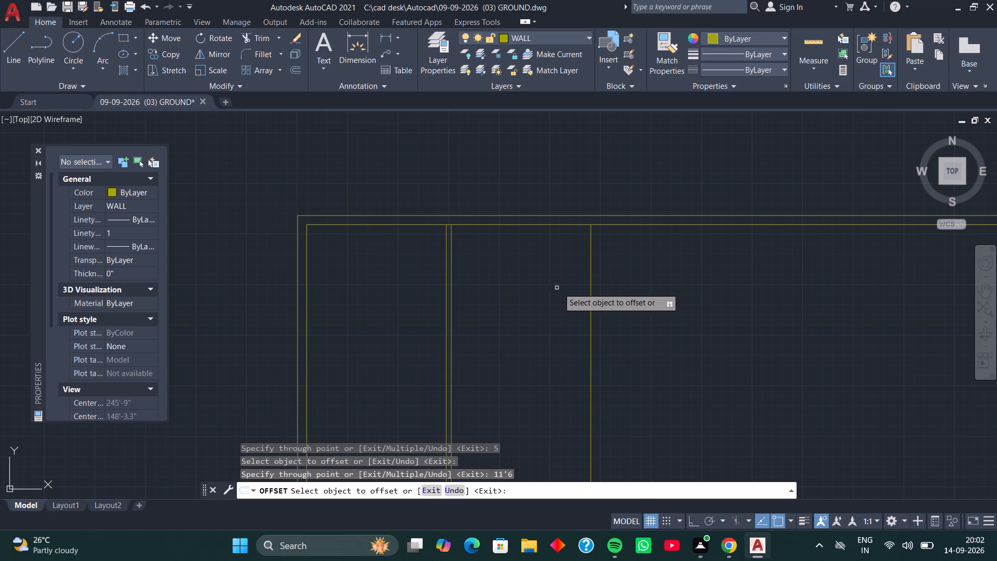
left_click(590, 287)
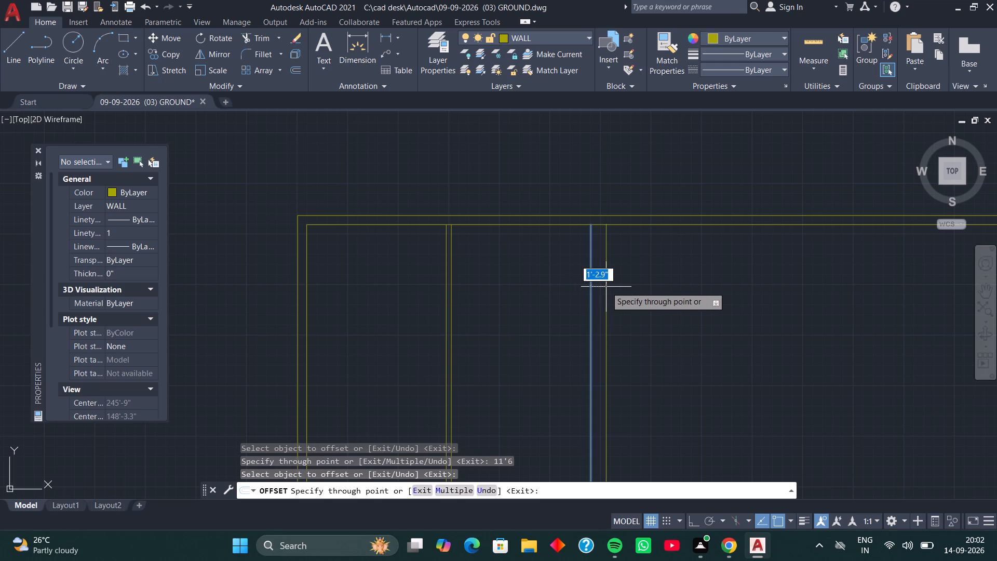
key("9")
key("Return")
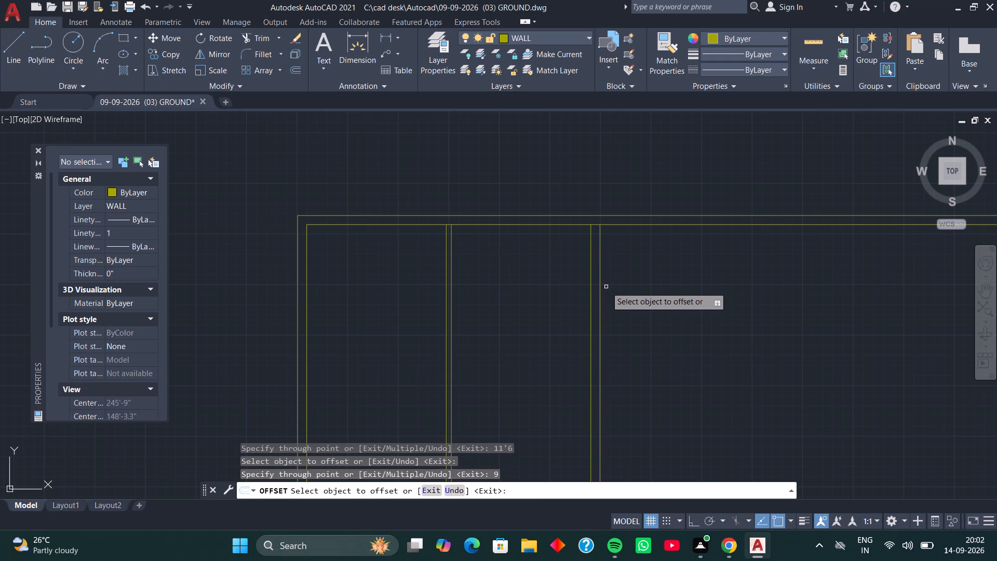
key("space")
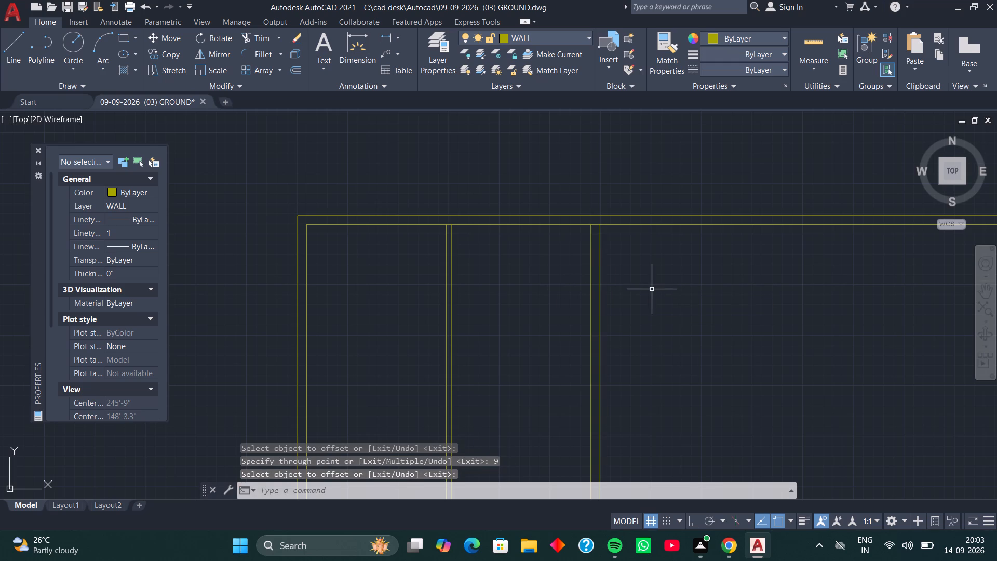
Extend the outer line of the right-hand 9" wall up to the top outer wall line.
key("e")
key("x")
key("space")
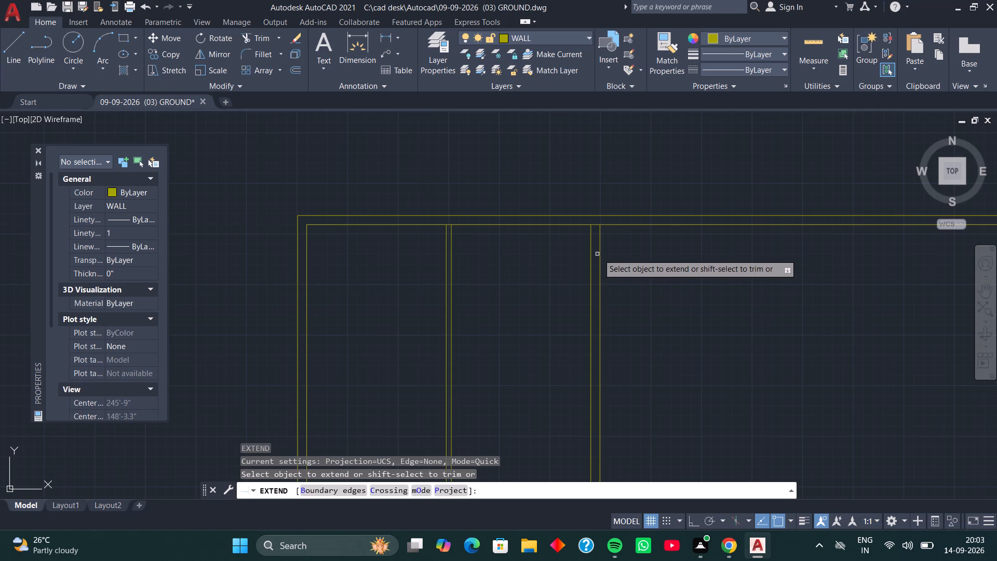
left_click(599, 254)
key("space")
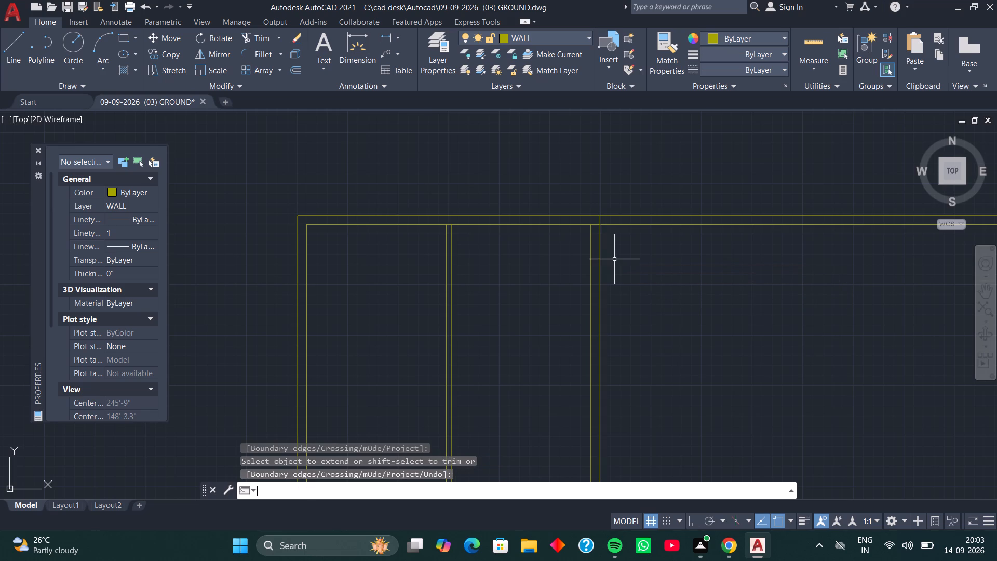
Add a linear dimension above the top wall, from the upper-left outer corner to the right wall's extended outer line.
left_click(386, 34)
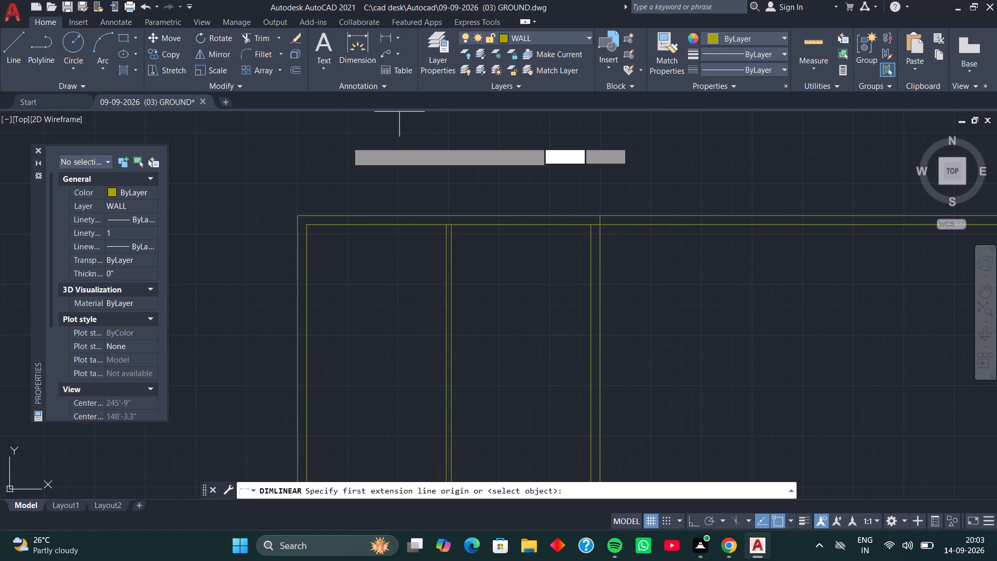
left_click(298, 215)
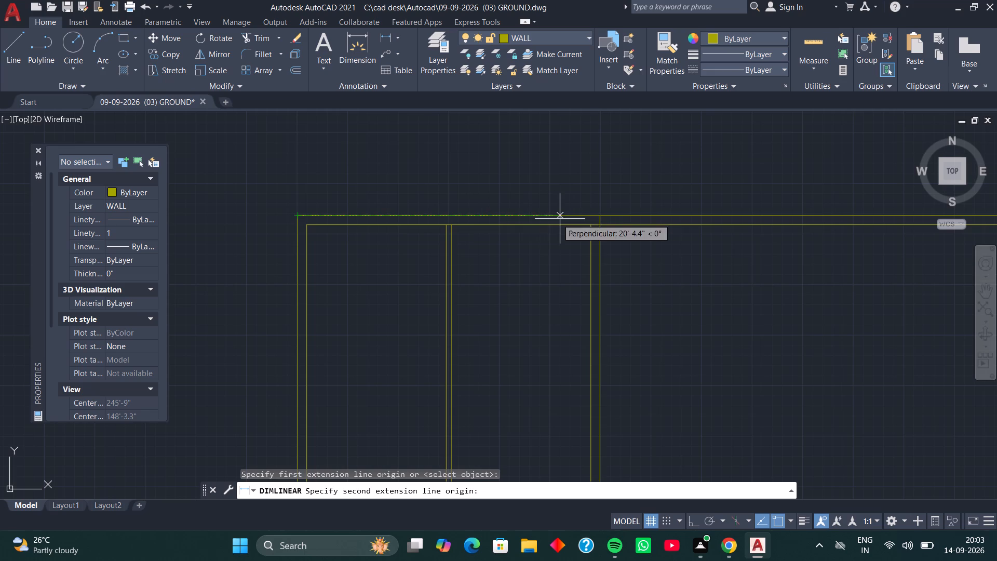
left_click(599, 216)
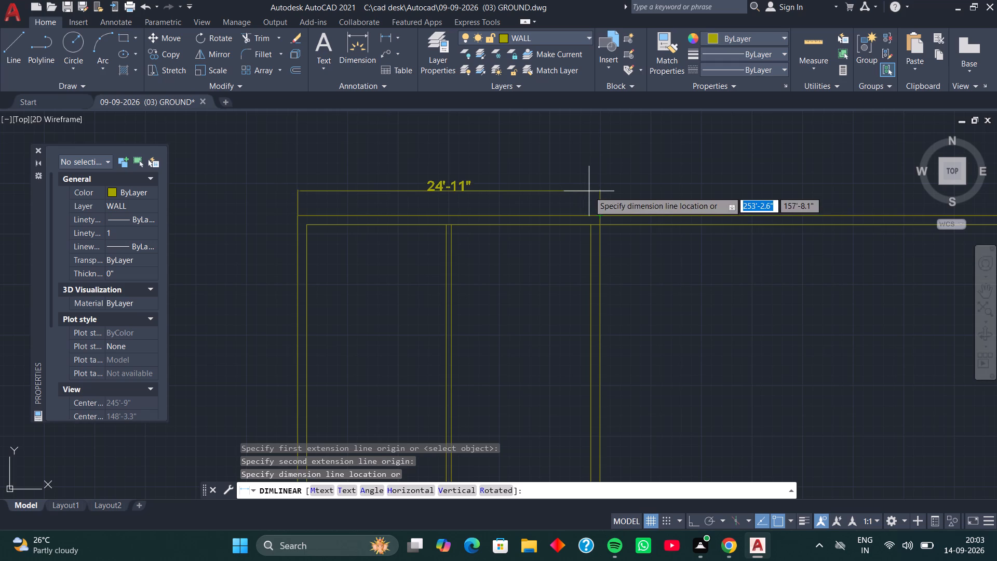
left_click(589, 192)
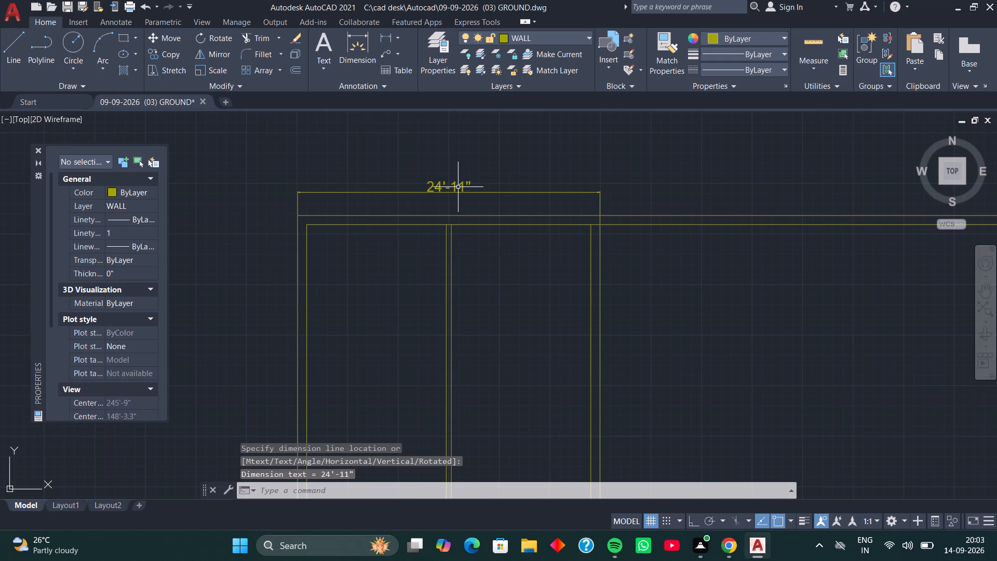
Delete the overall linear dimension above the top wall.
left_click(456, 187)
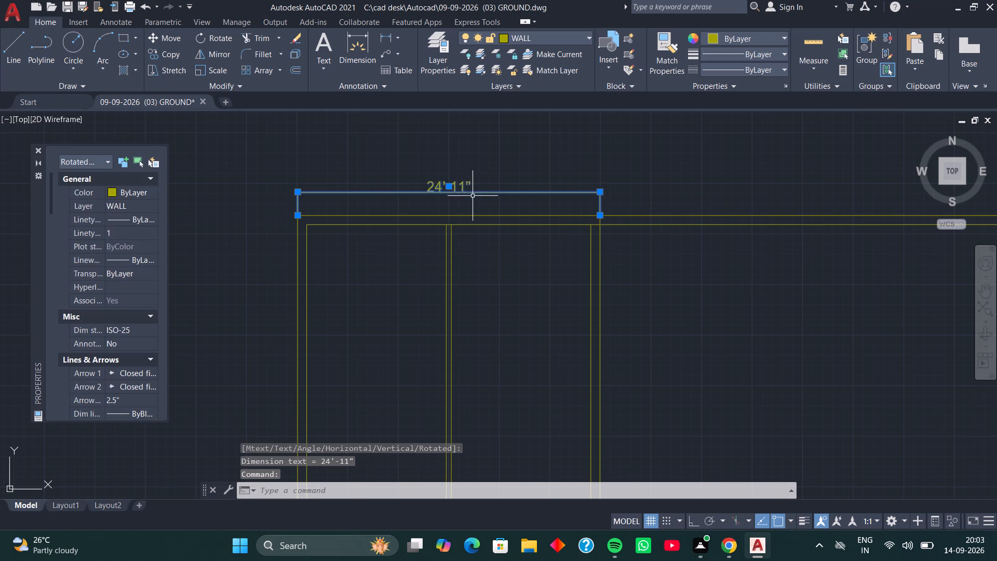
left_click_drag(506, 204, 511, 208)
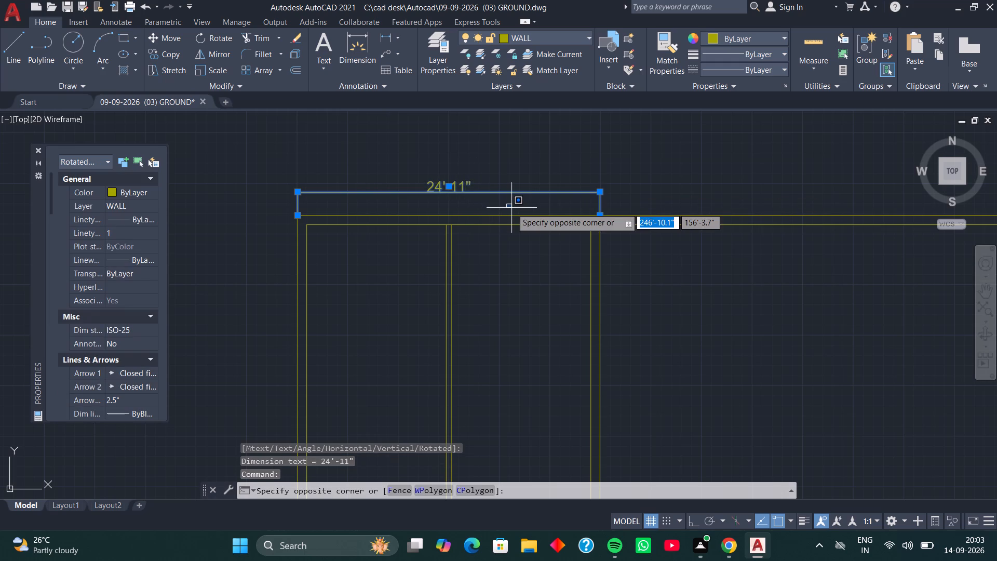
left_click(516, 206)
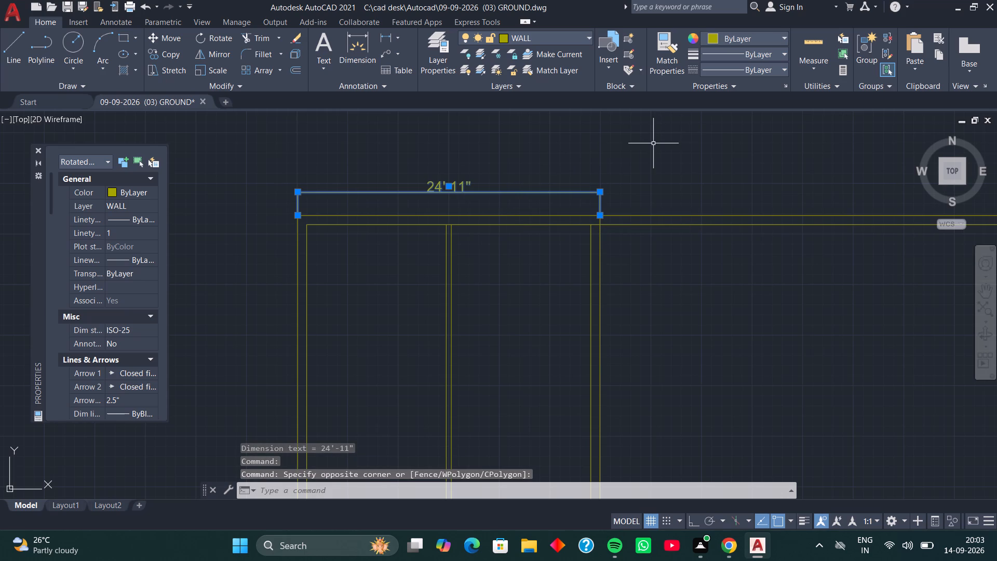
key("Delete")
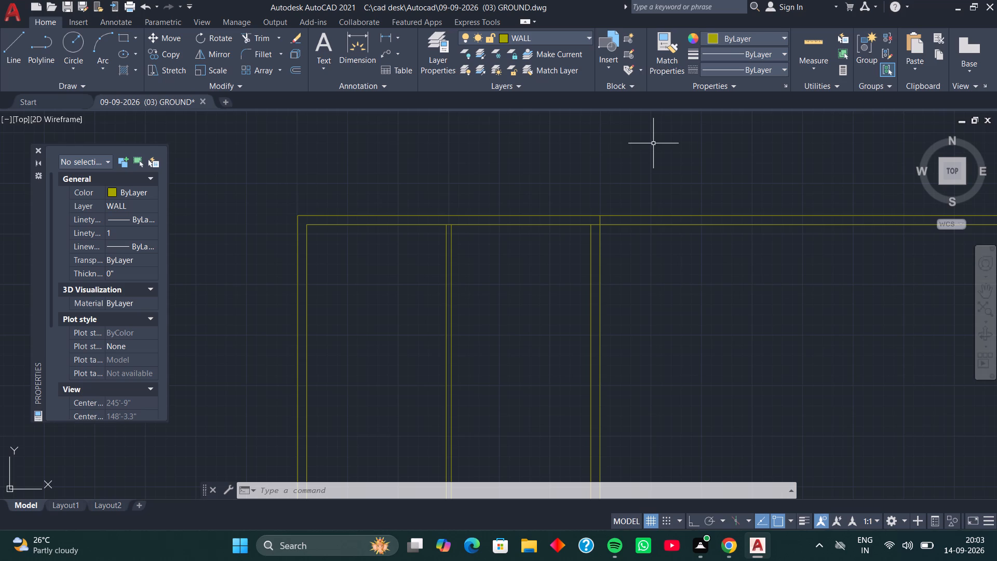
Delete the partition's right-hand line and both lines of the 9" right wall.
scroll(653, 144, "down", 2)
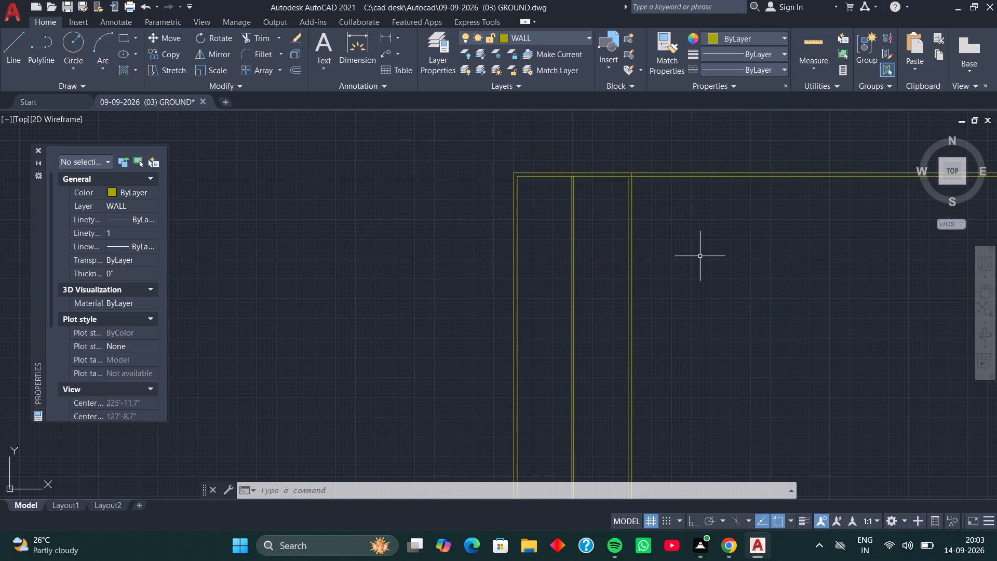
scroll(605, 209, "up", 2)
middle_click_drag(588, 196, 590, 271)
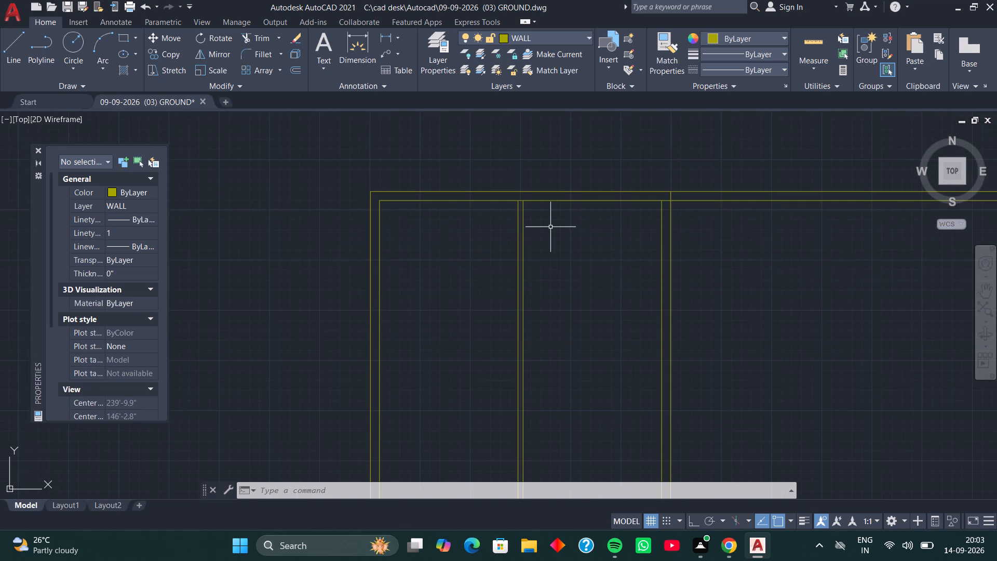
left_click(715, 240)
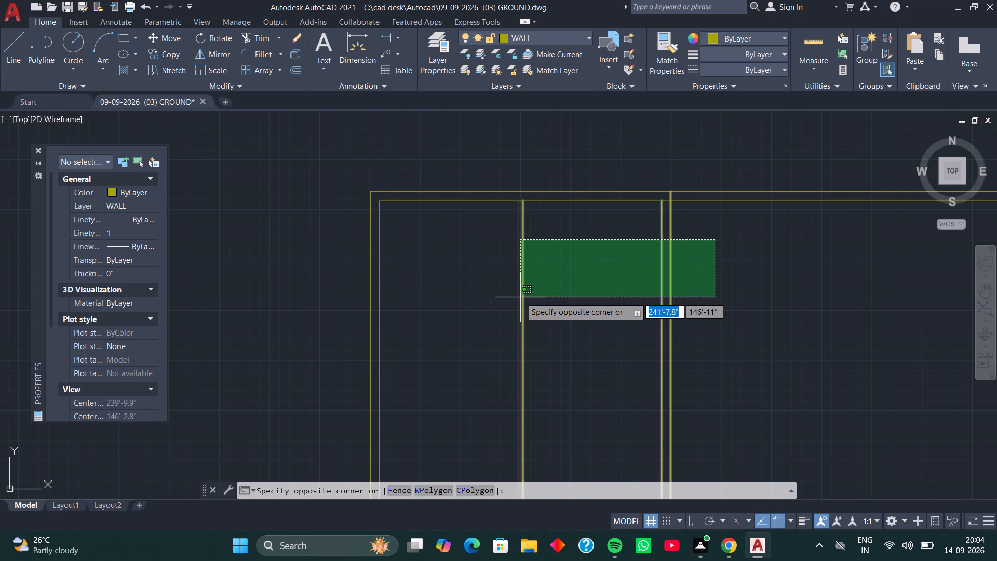
left_click(520, 297)
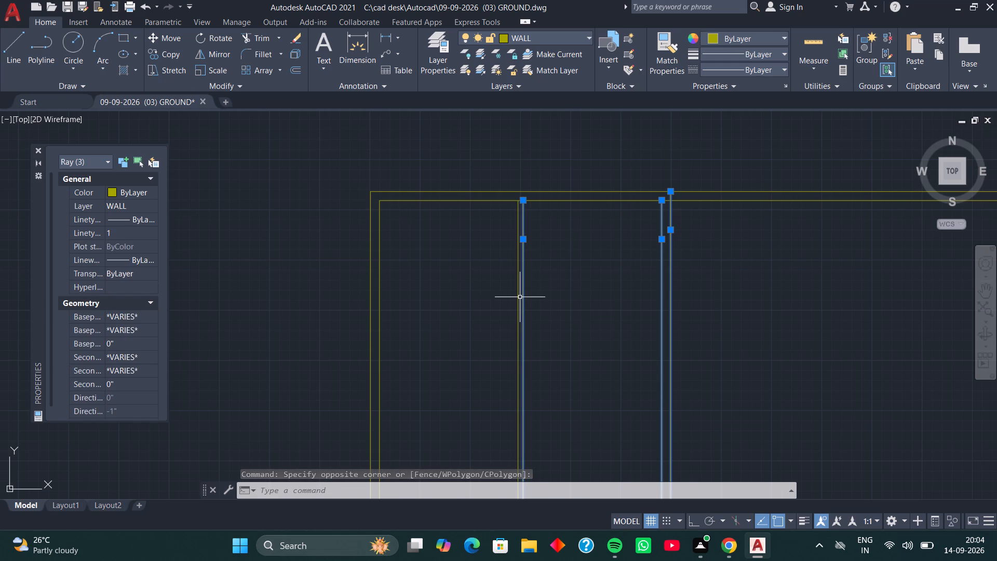
key("Delete")
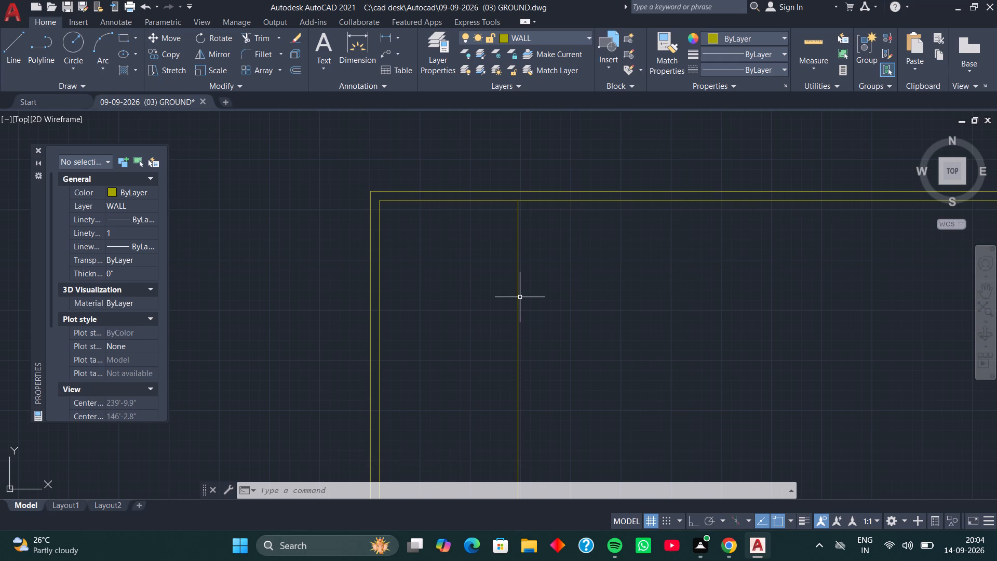
Offset the remaining partition line 5" to the right to form the partition's other face.
type("O")
key("space")
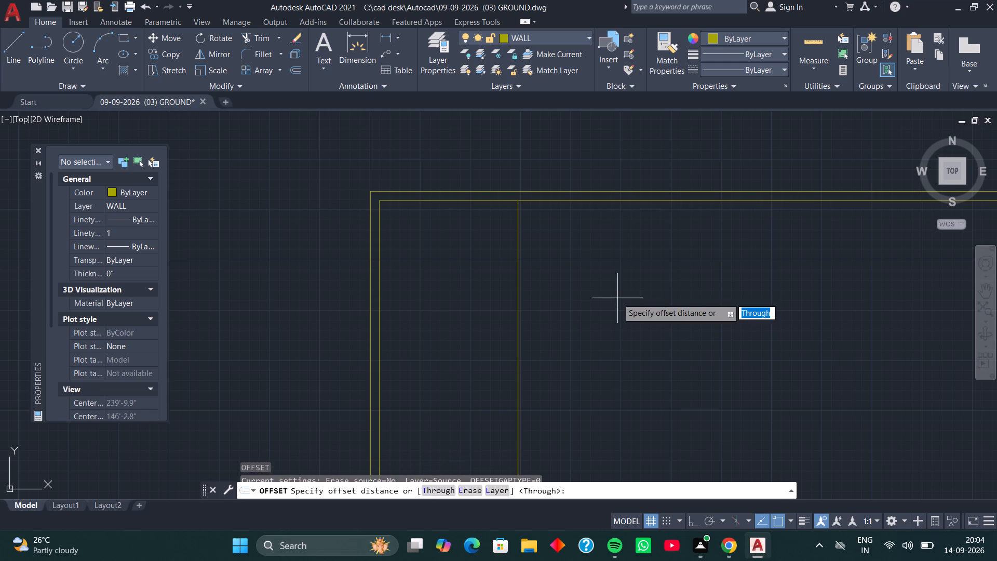
key("space")
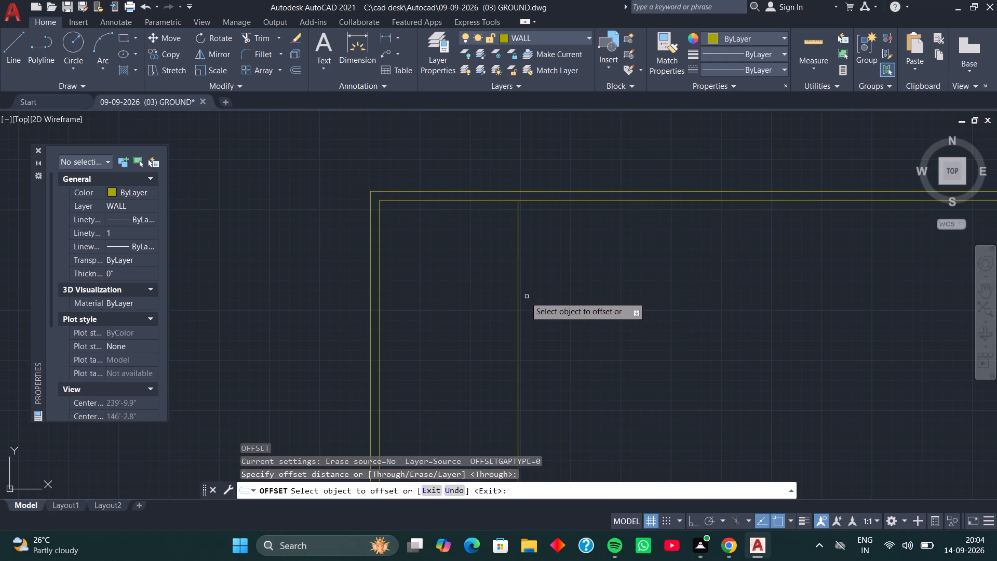
left_click(519, 295)
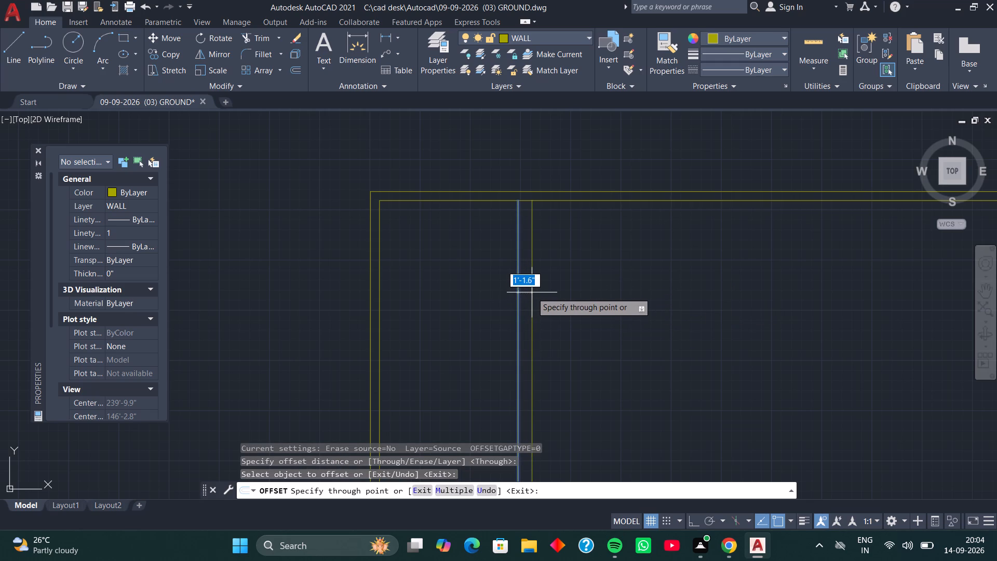
key("5")
key("Return")
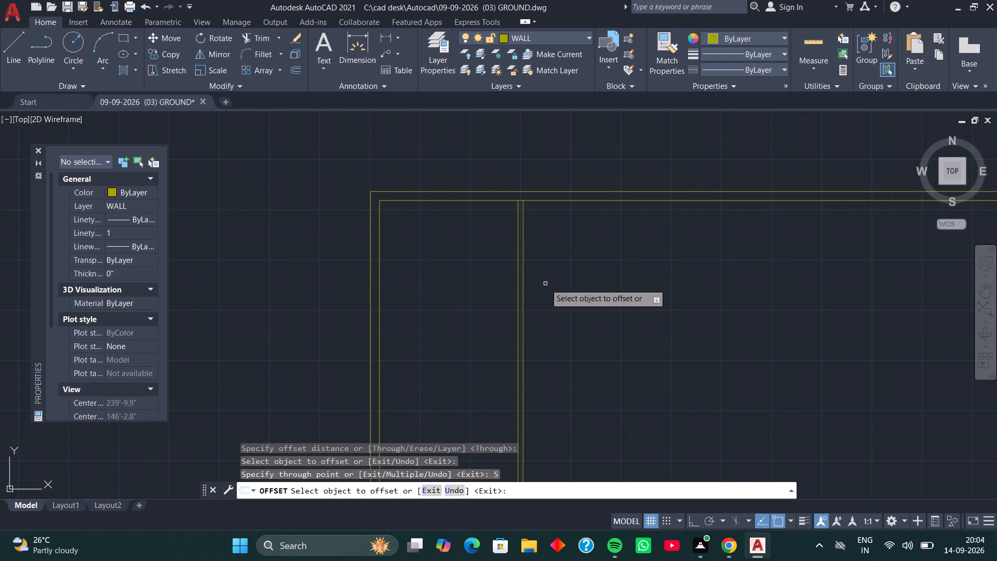
Offset the partition's right-hand line 11'7" to the right, and offset that new line another 9" to form the right wall.
left_click(525, 231)
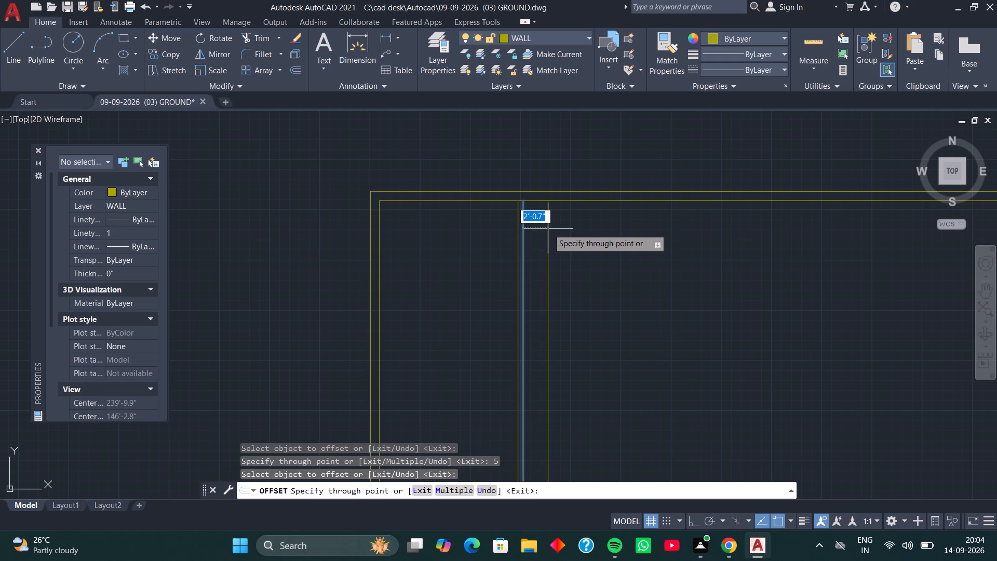
type("11'")
key("7")
key("Return")
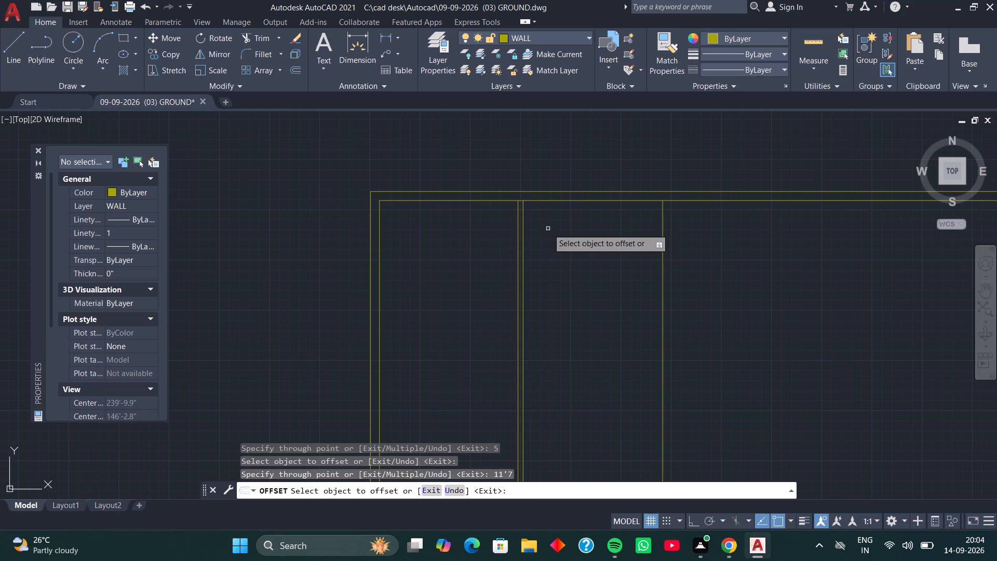
left_click(663, 251)
key("9")
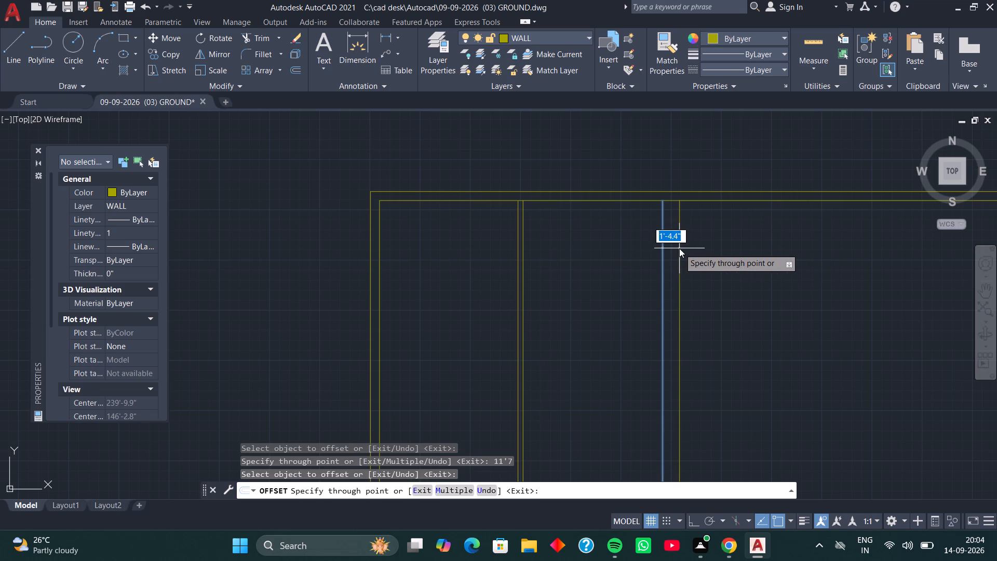
key("Return")
key("space")
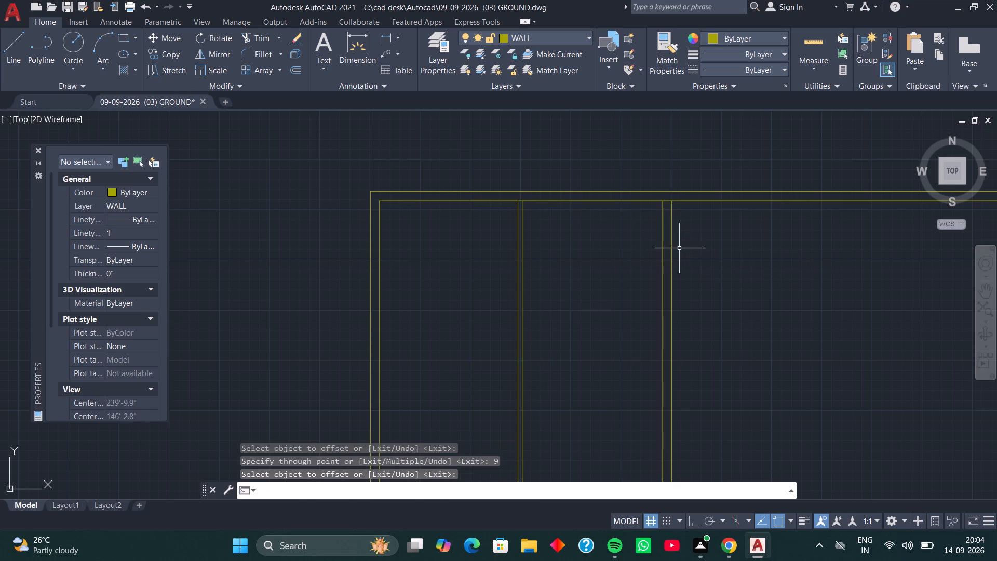
Extend the outer line of the right wall up to the top outer wall line.
type("EX")
key("space")
left_click(670, 235)
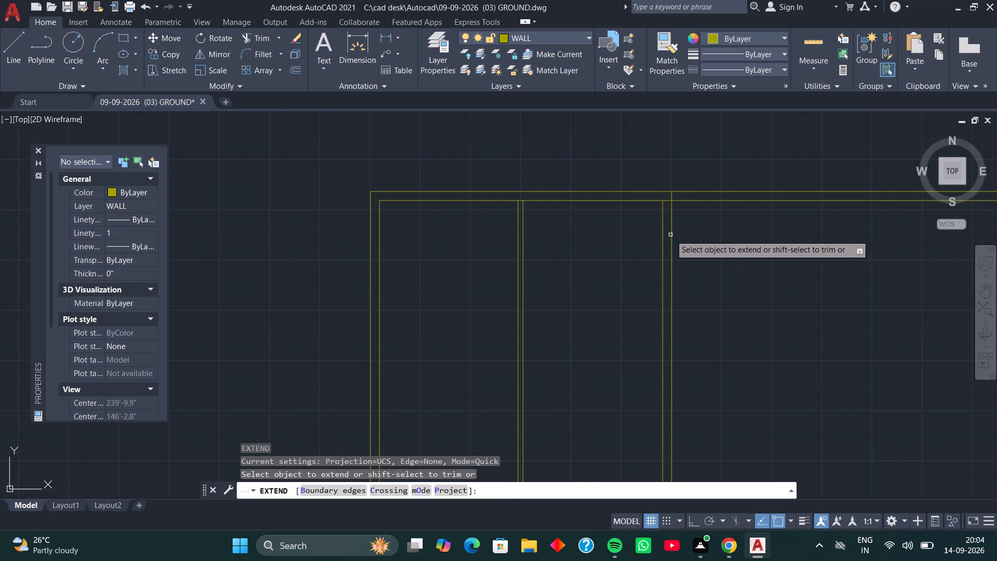
key("space")
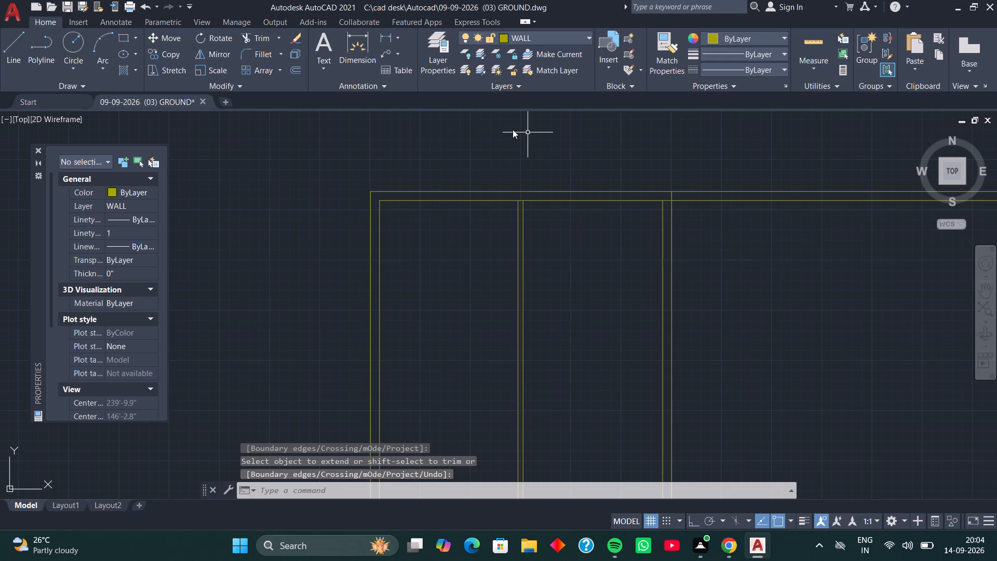
Add a linear dimension above the top wall, from the upper-left outer corner to the right wall's outer line.
left_click(379, 33)
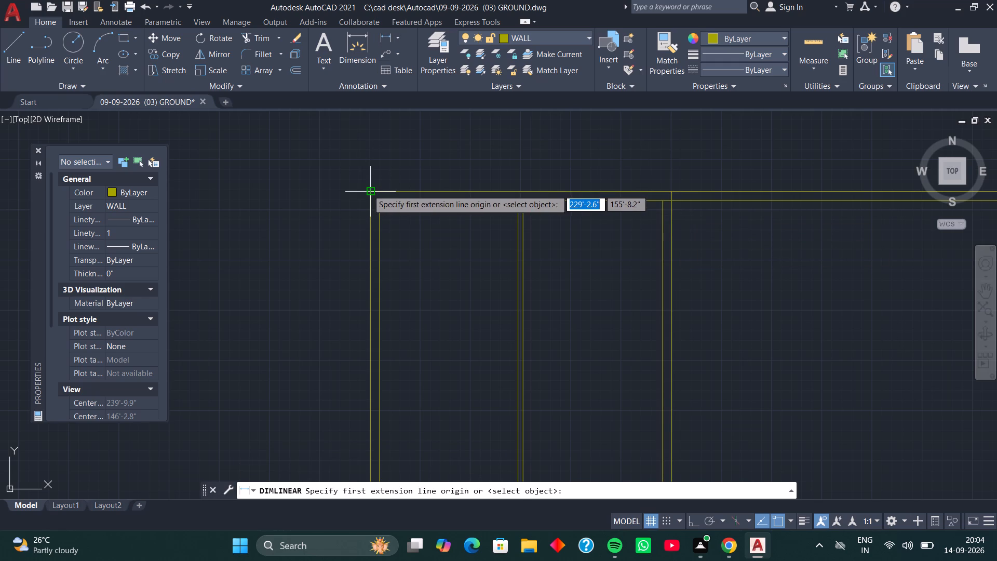
left_click(368, 190)
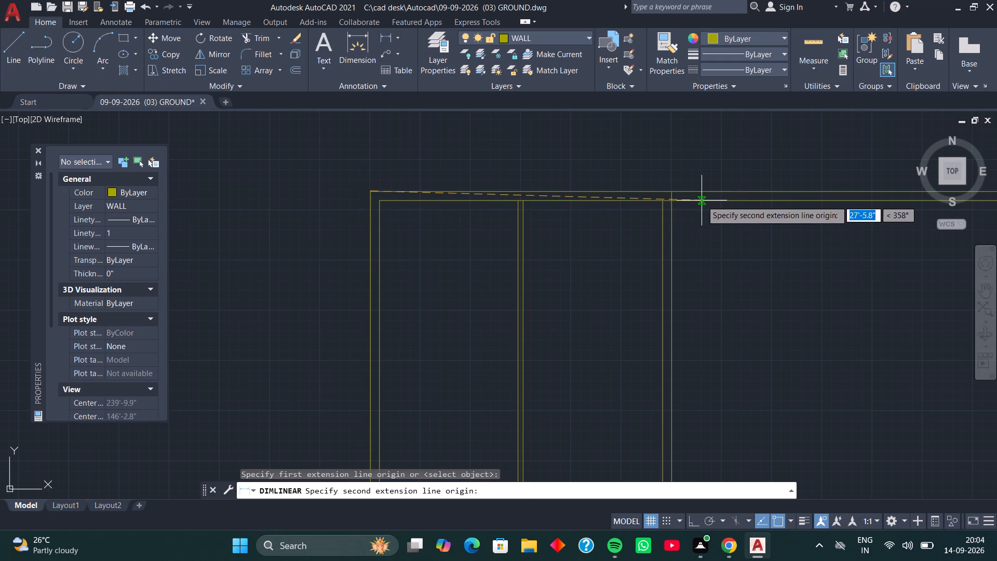
left_click(670, 193)
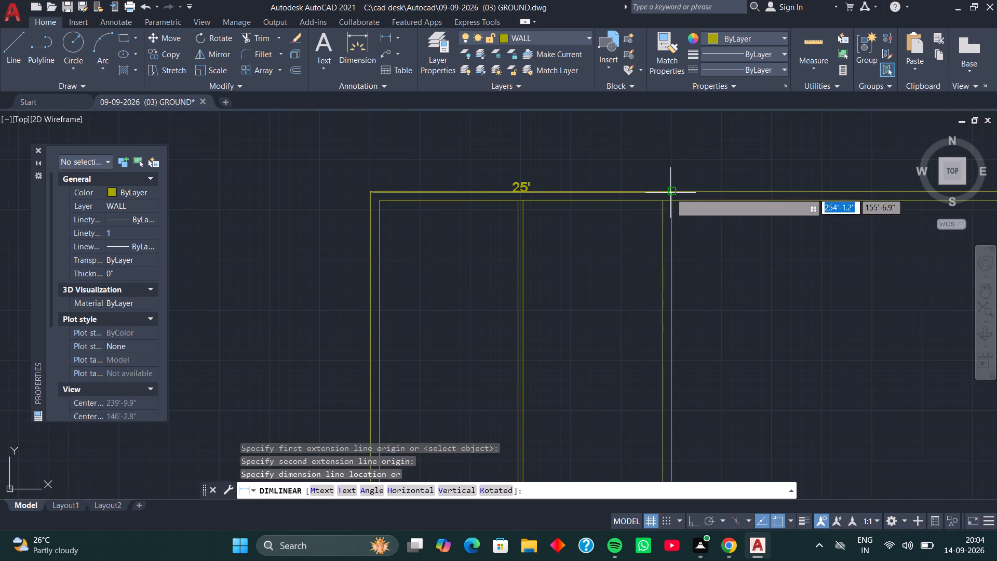
left_click(669, 178)
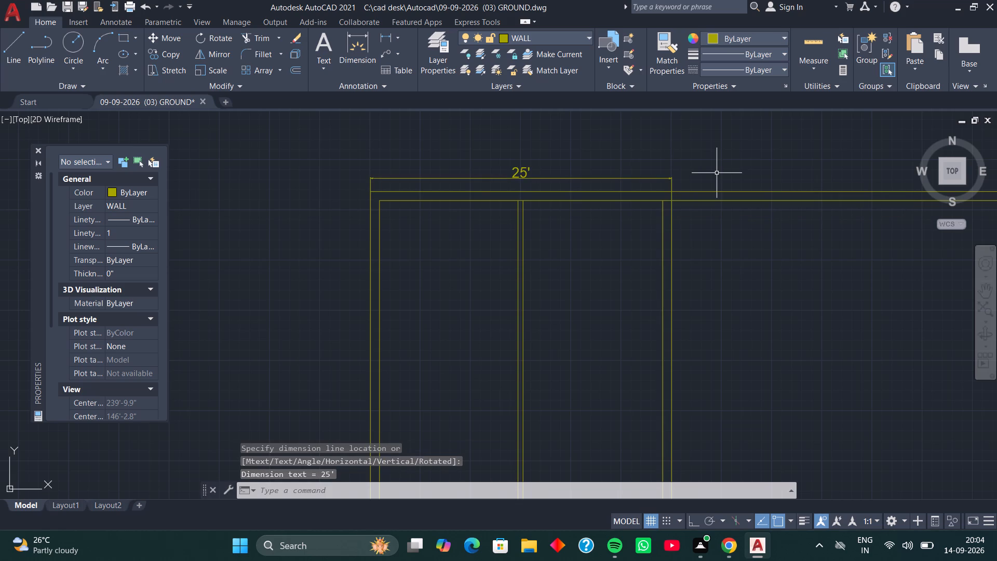
Trim the top wall lines beyond the right wall and the inner top line where the right wall and partition meet it.
type("TR")
key("space")
left_click_drag(716, 163, 718, 168)
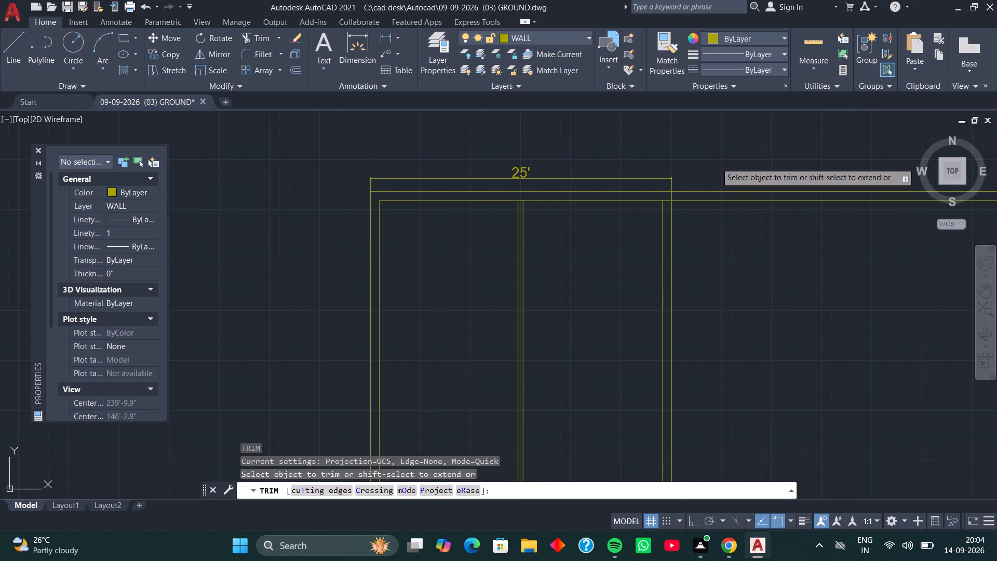
left_click_drag(718, 168, 732, 223)
scroll(660, 205, "up", 4)
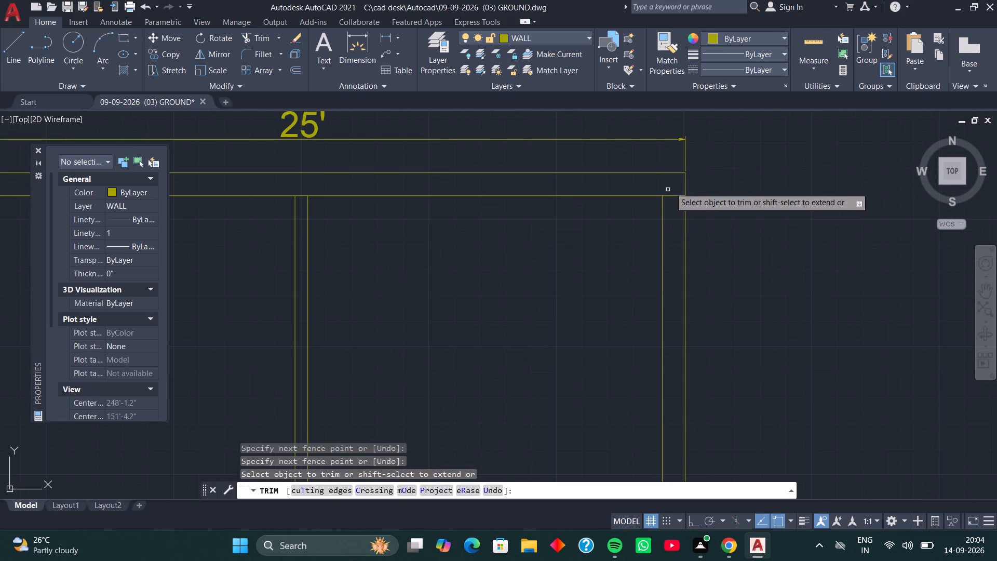
left_click(676, 197)
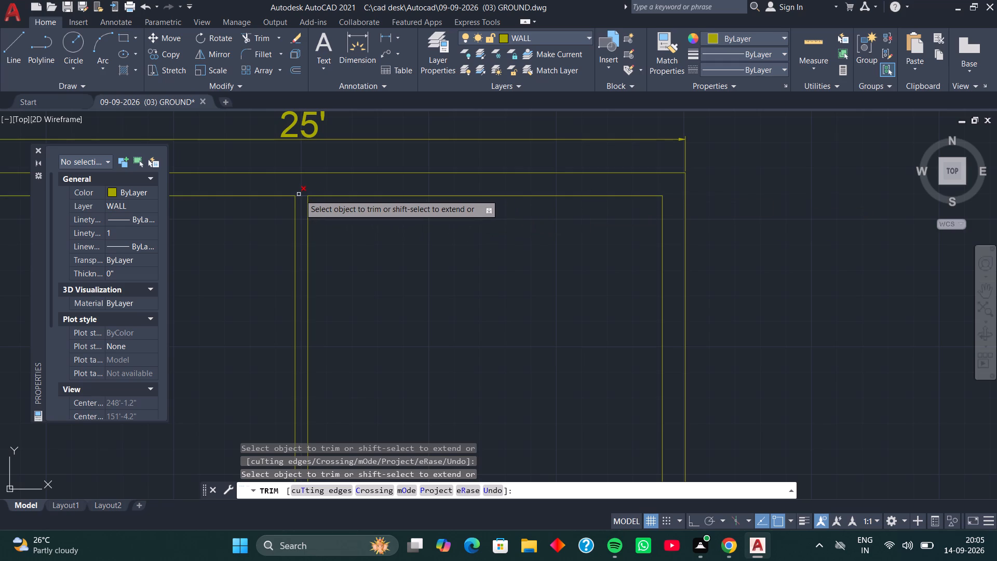
left_click(301, 195)
key("space")
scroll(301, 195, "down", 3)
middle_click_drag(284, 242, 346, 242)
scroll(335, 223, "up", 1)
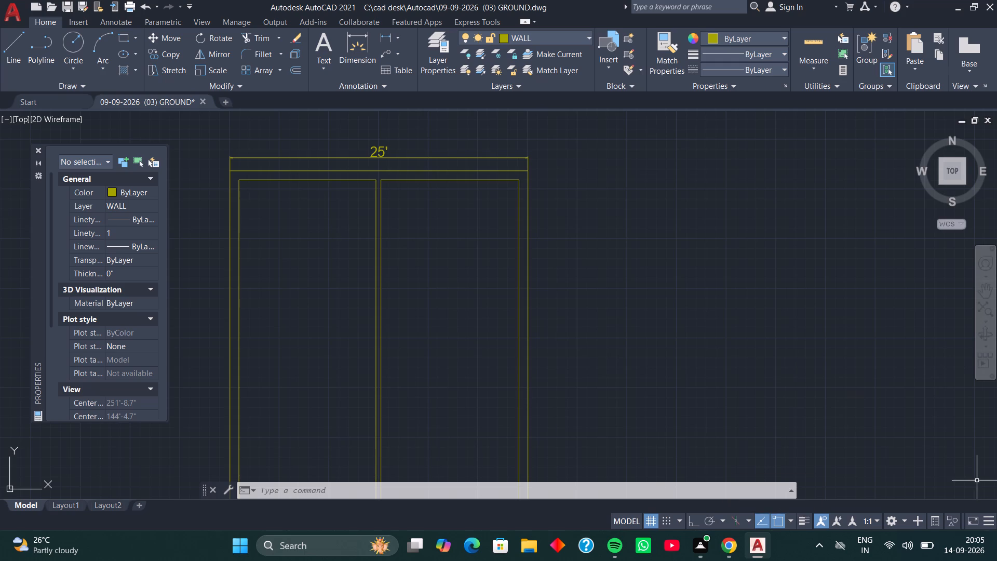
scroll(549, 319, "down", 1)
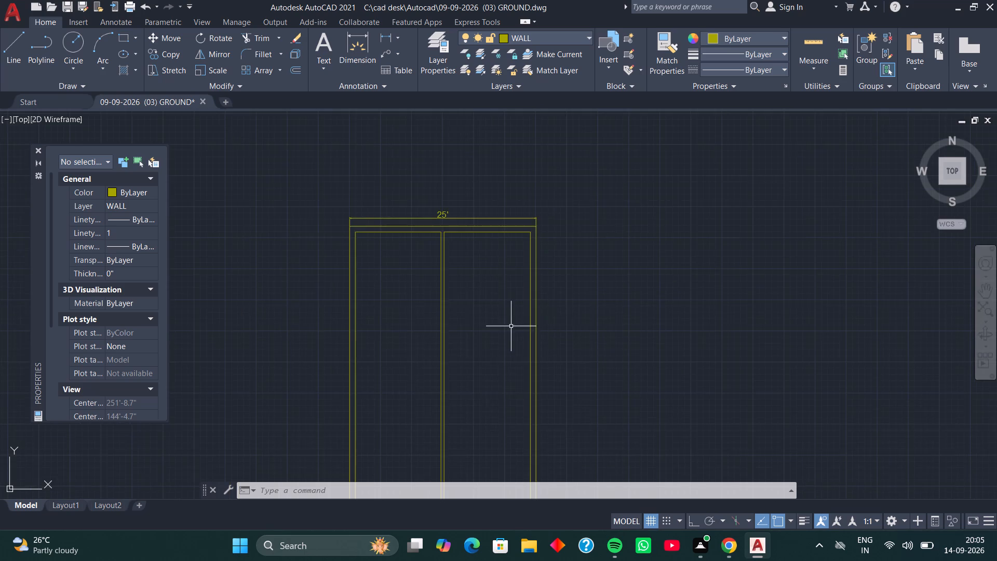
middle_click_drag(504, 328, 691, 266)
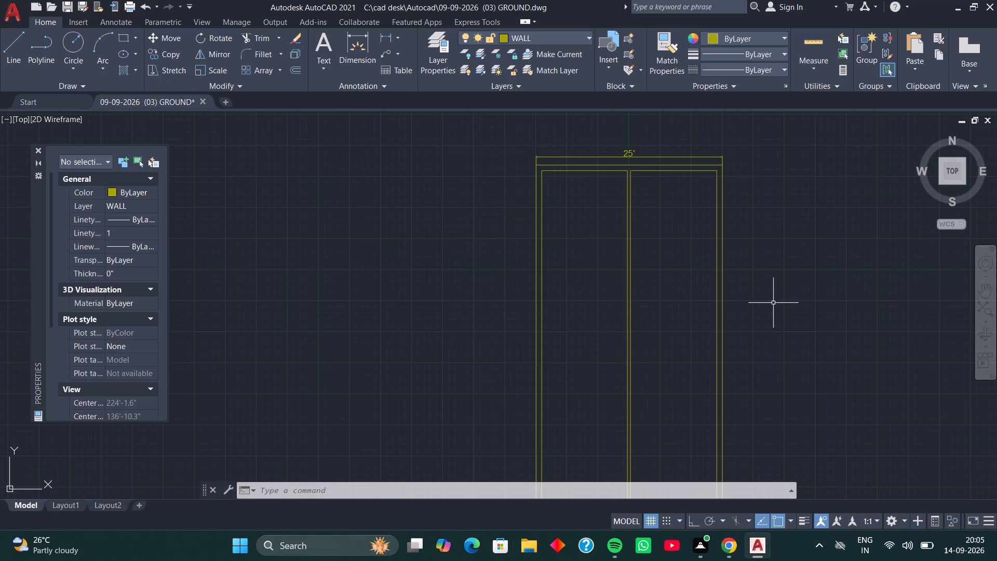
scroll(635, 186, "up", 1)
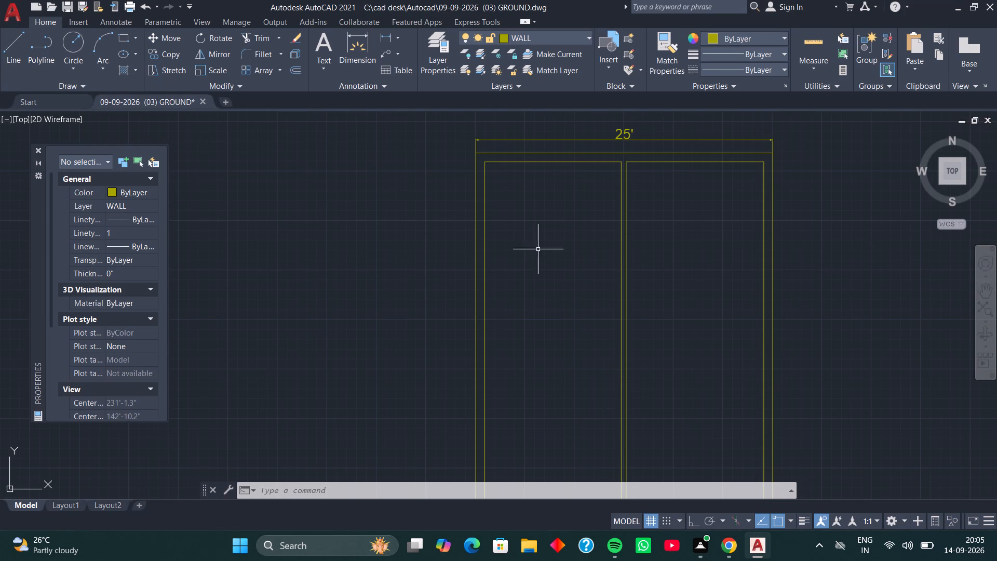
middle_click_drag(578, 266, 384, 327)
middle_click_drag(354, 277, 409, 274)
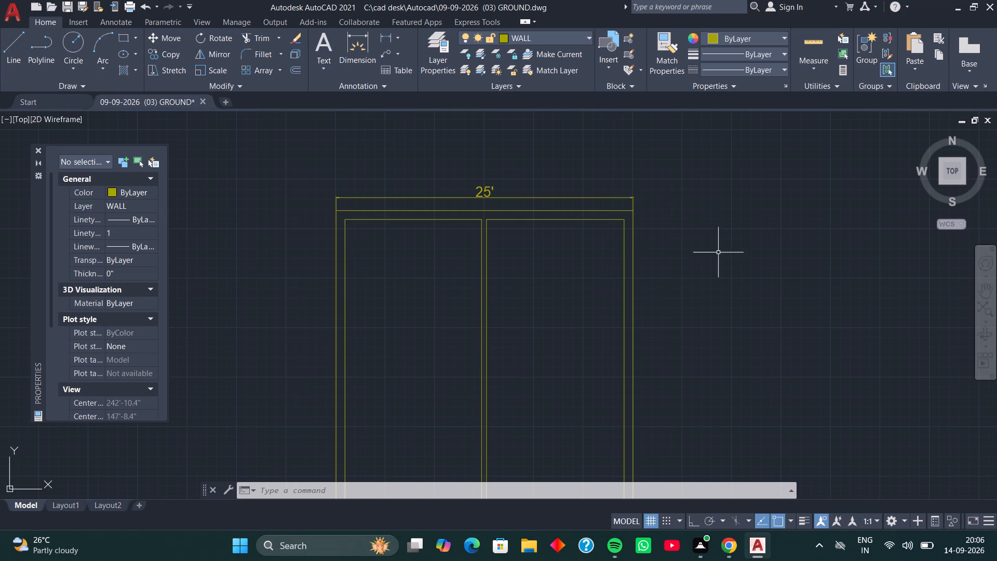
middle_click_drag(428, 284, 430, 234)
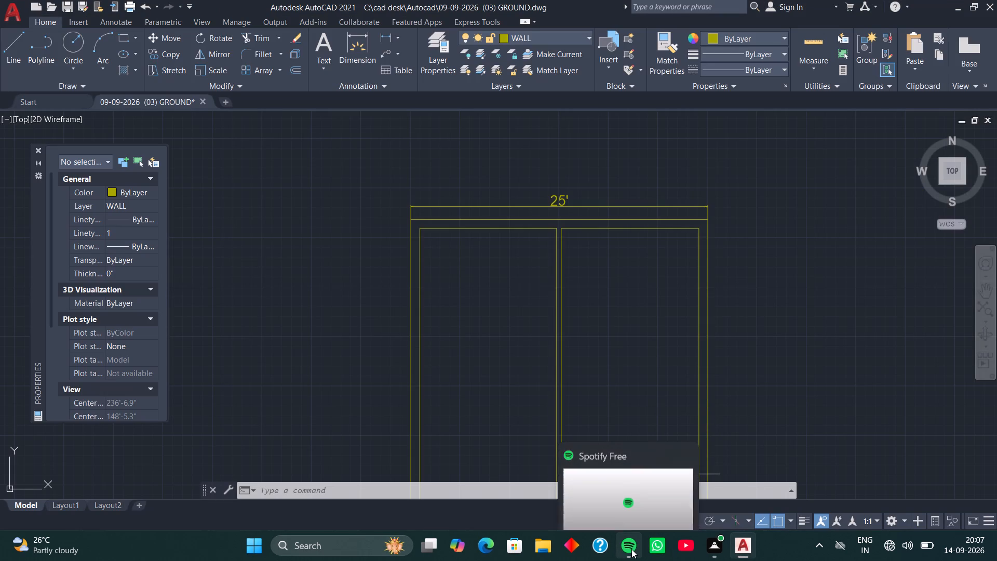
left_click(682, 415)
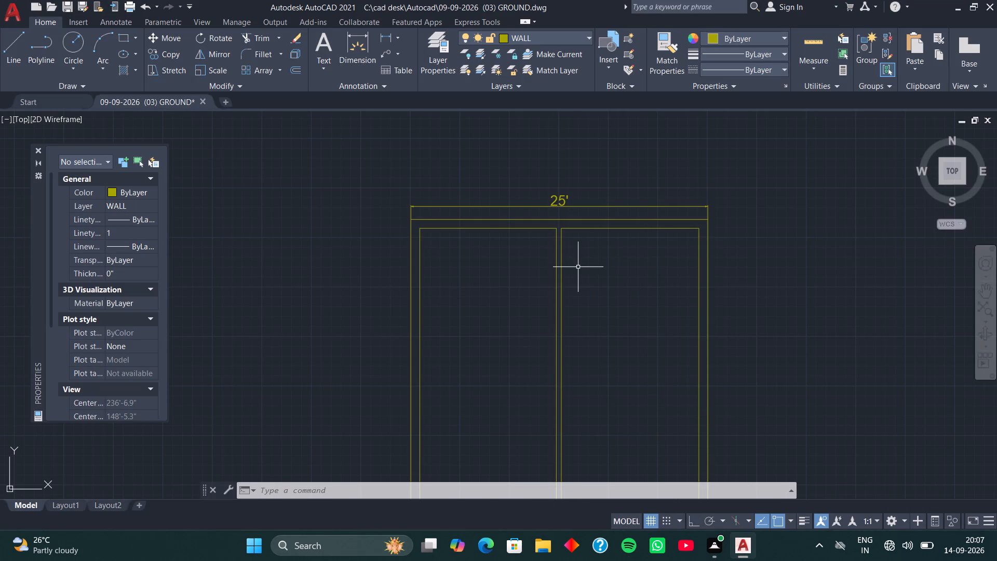
Offset the left room's inner top wall line 12' downward, and offset that new line another 5" down to form a cross partition.
key("o")
key("space")
key("space")
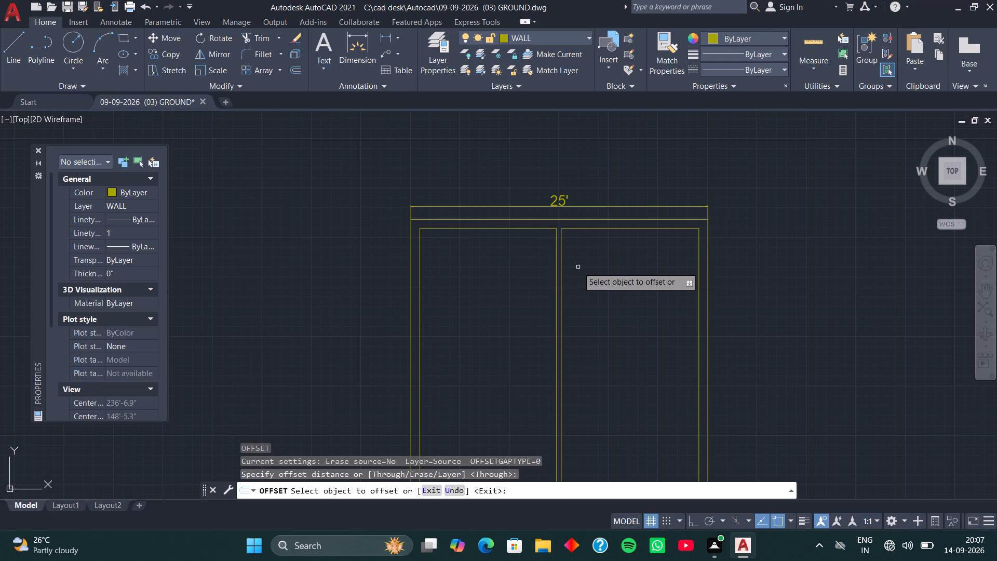
left_click(530, 228)
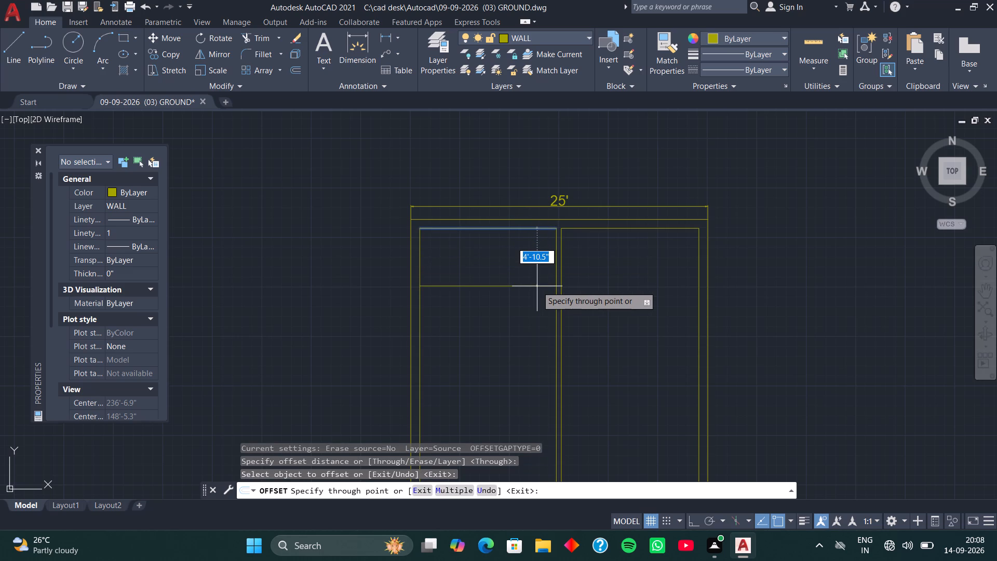
type("12")
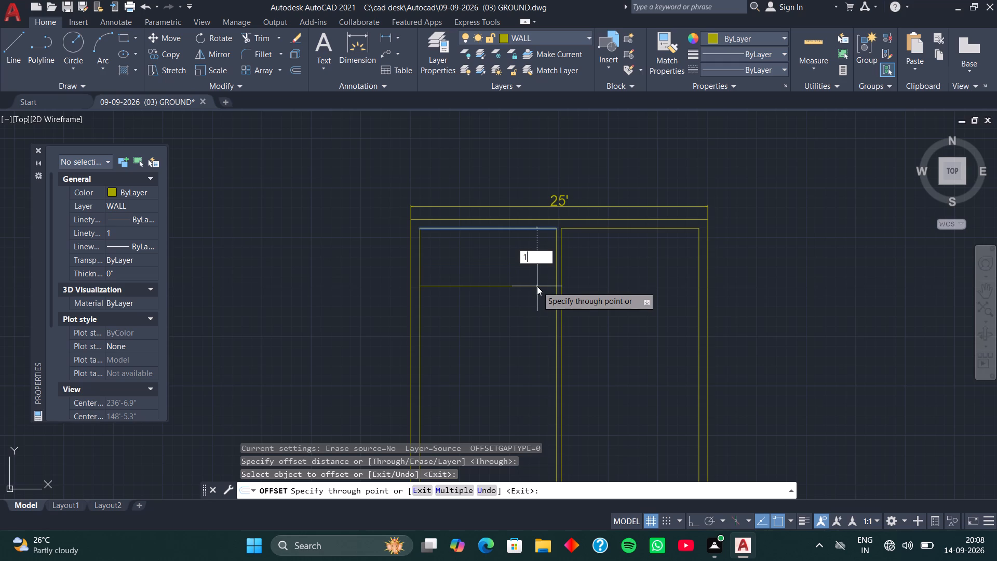
key("apostrophe")
key("Return")
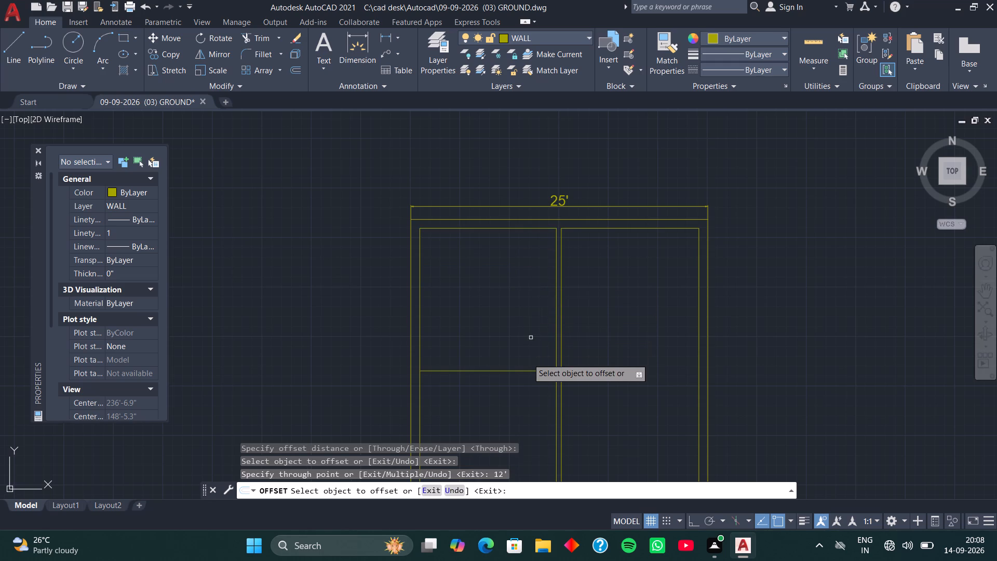
left_click(532, 369)
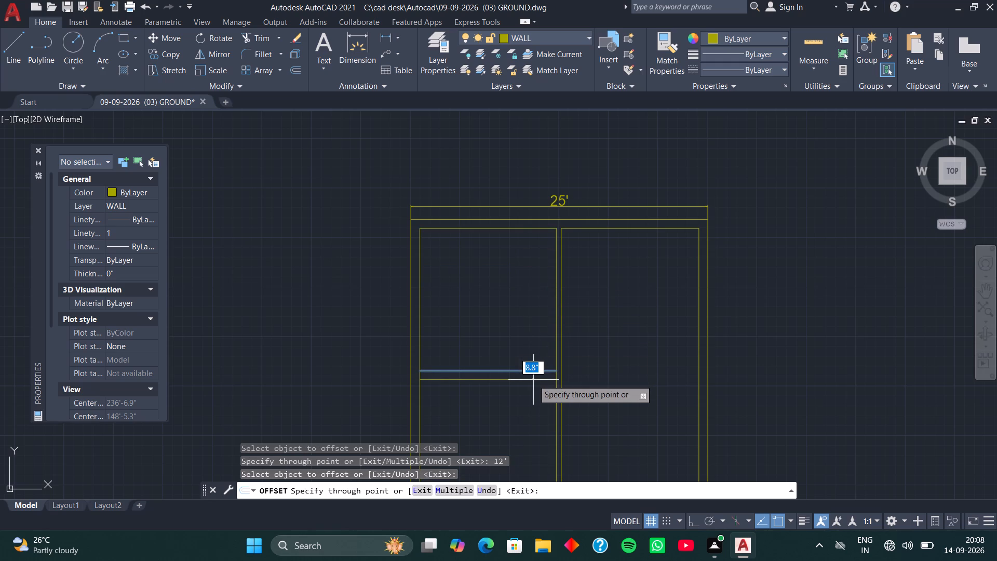
key("5")
key("Return")
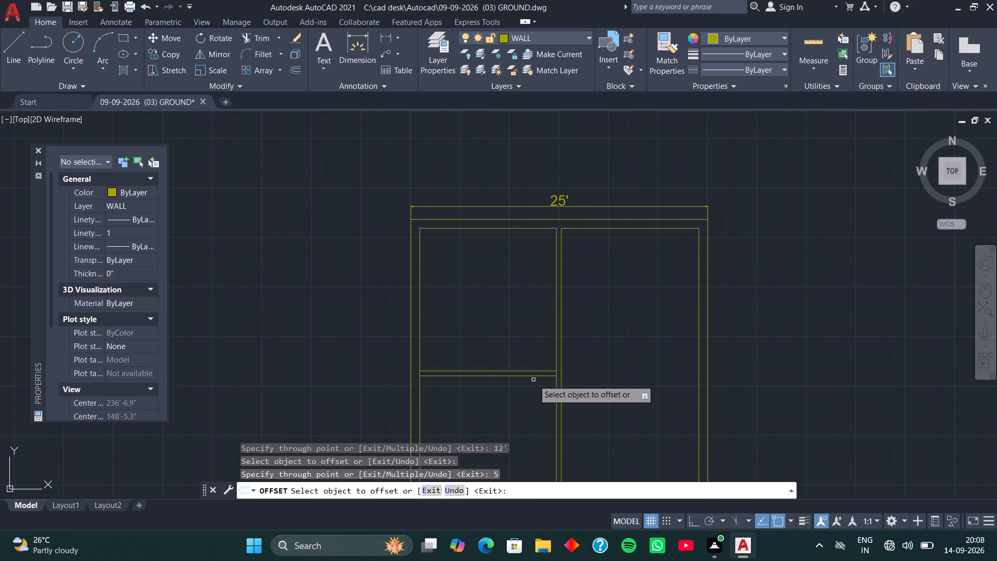
Offset the inner top wall line of the room right of the partition 12' downward, and that new line another 5" down.
left_click(642, 228)
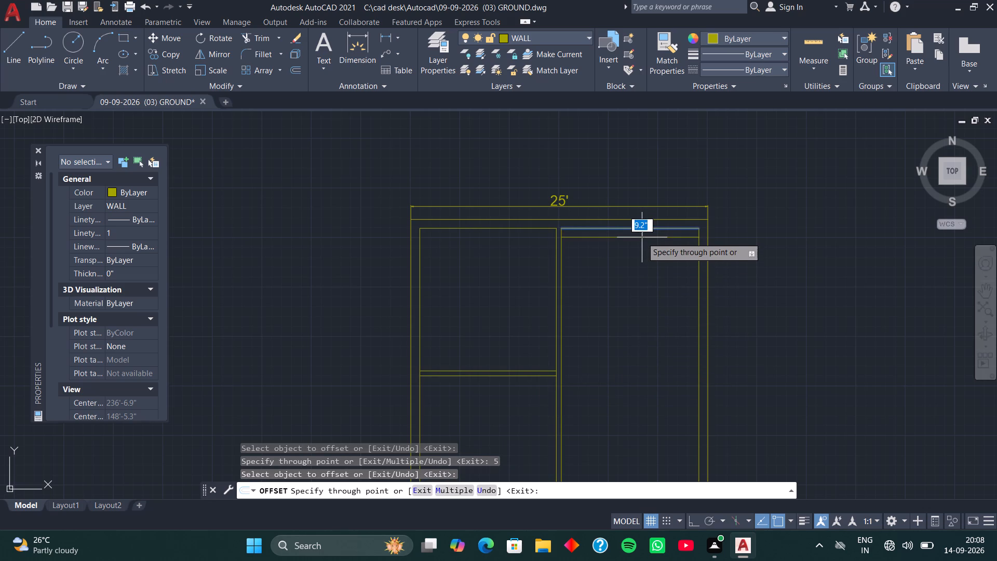
type("12")
key("apostrophe")
key("Return")
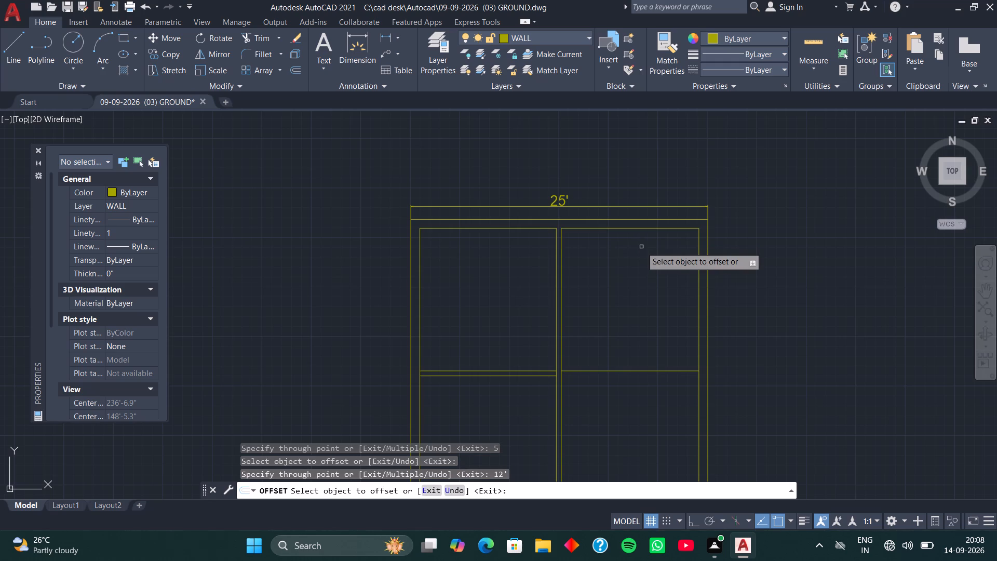
left_click(651, 371)
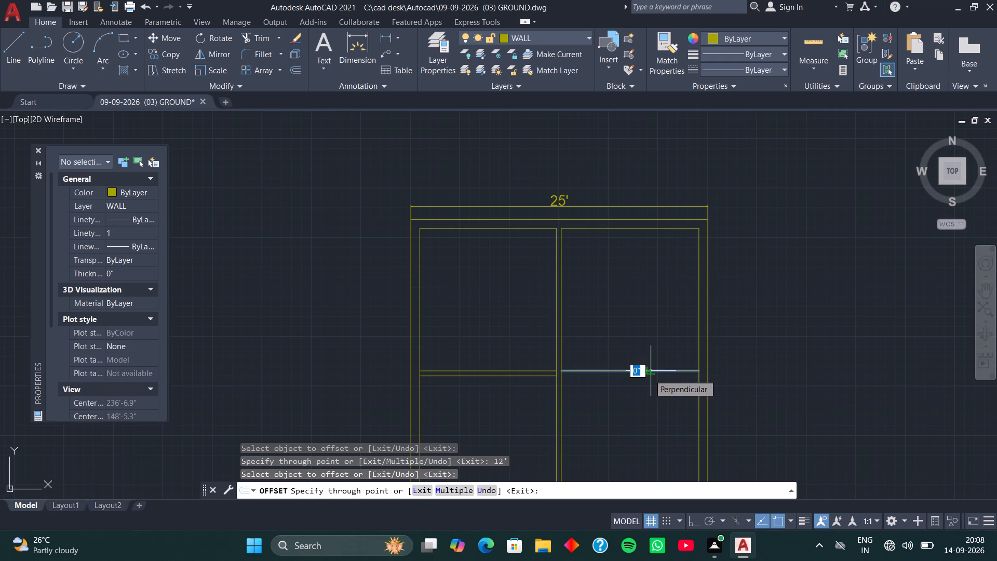
key("5")
key("Return")
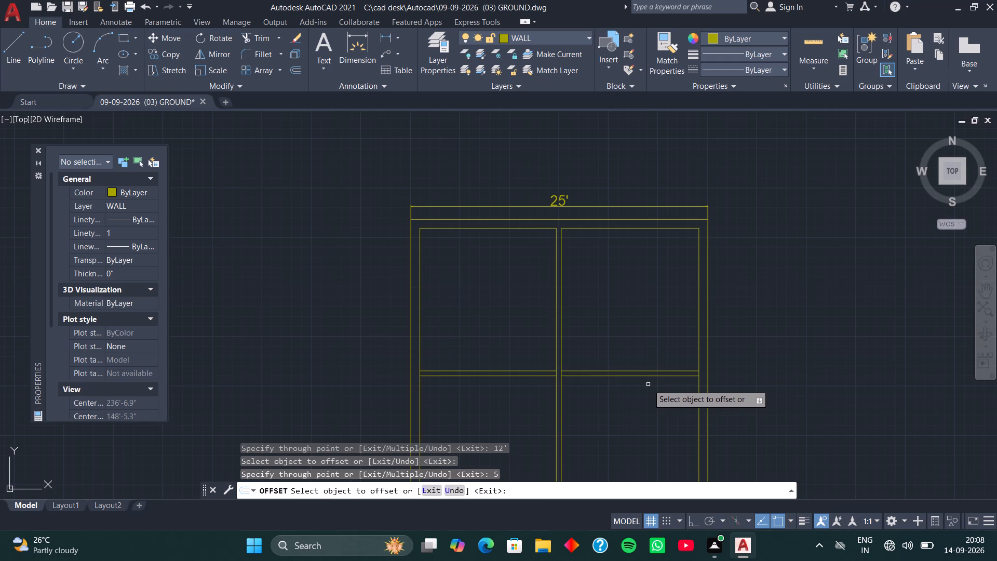
Offset the outer line of the right wall 20' to the right, and offset that new line another 9" to form a further wall.
left_click(709, 390)
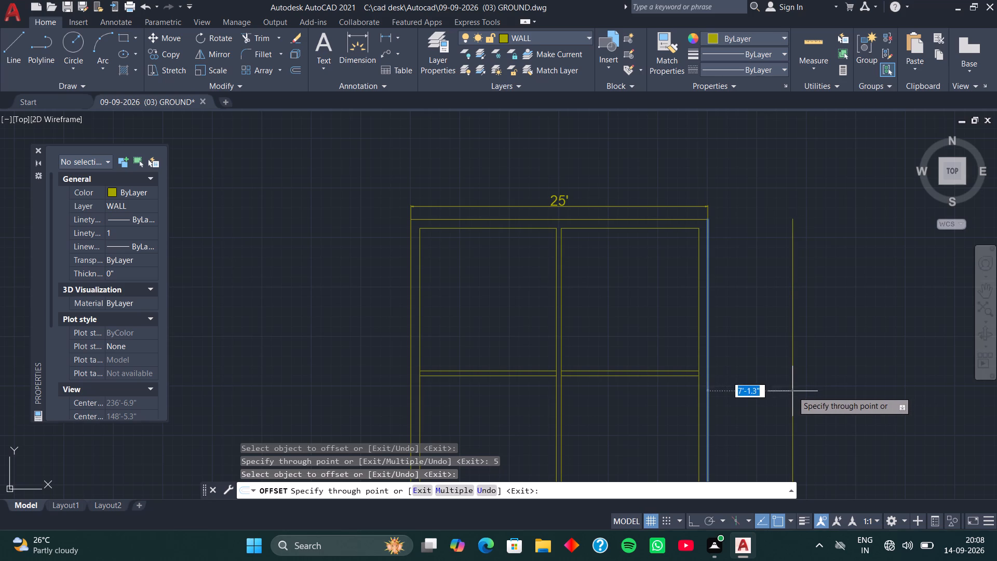
key("2")
key("0")
key("apostrophe")
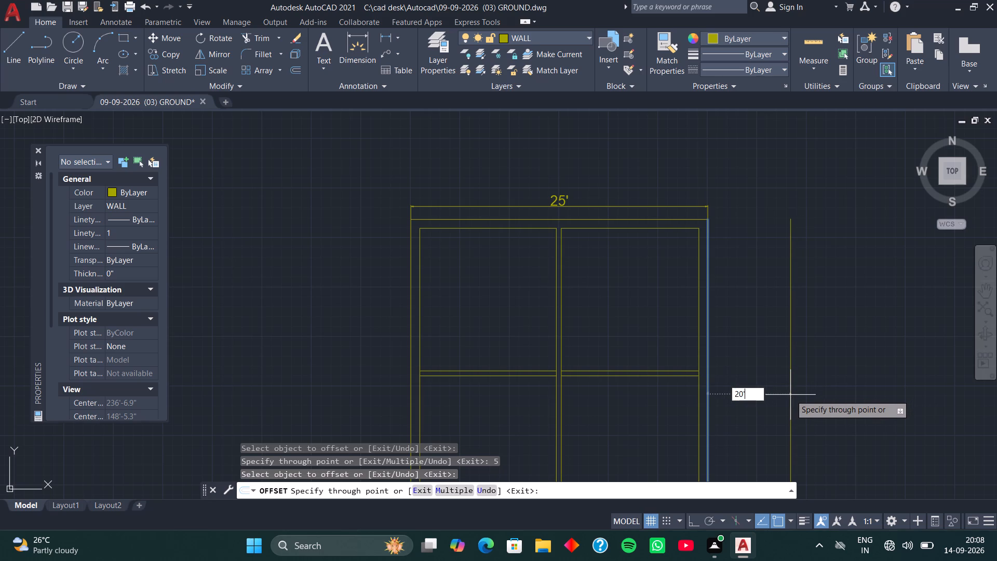
key("Return")
scroll(816, 369, "down", 1)
middle_click_drag(816, 369, 769, 363)
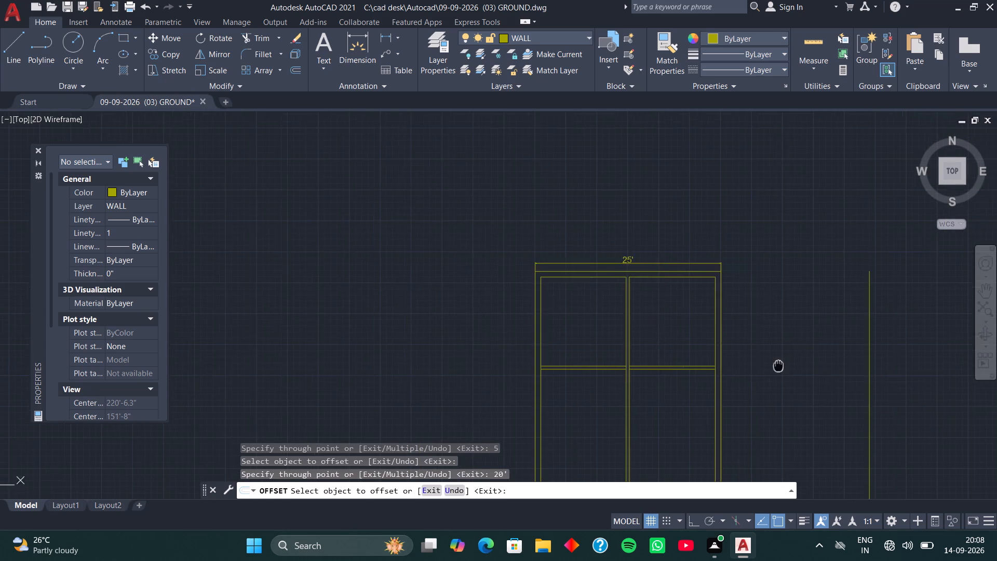
middle_click_drag(769, 363, 717, 355)
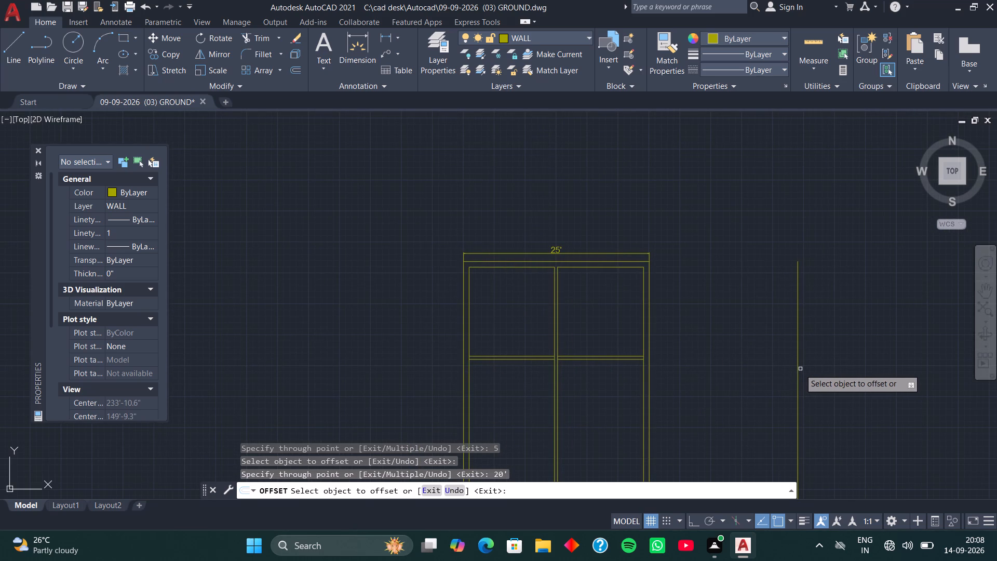
left_click(799, 369)
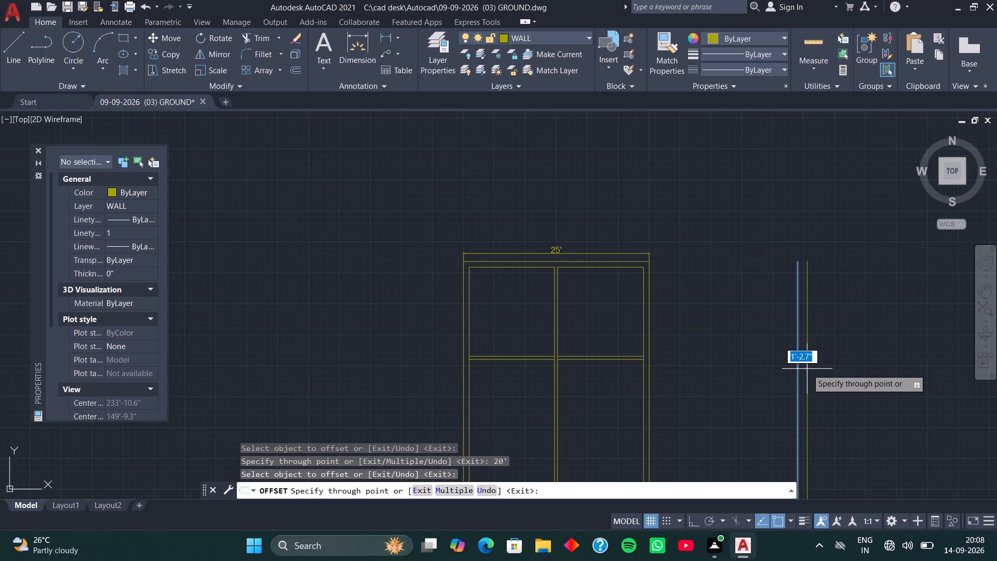
key("9")
key("Return")
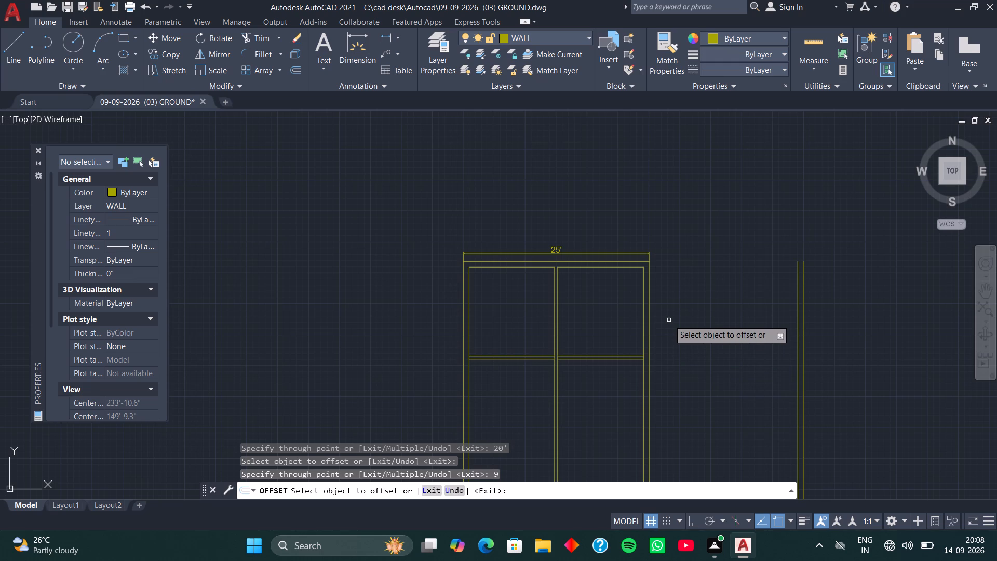
key("space")
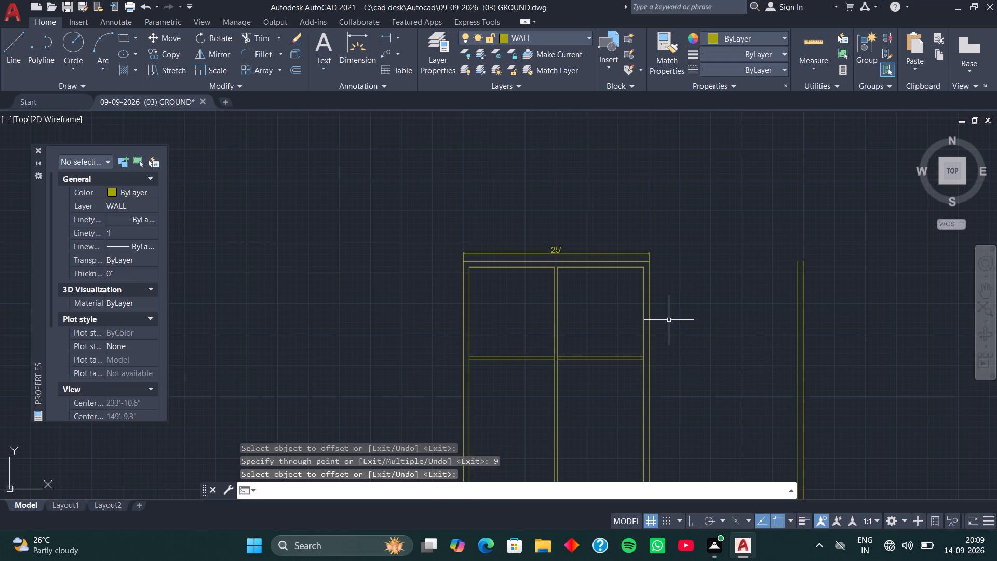
Extend the outer top wall line to the new far-right wall's outer line and the inner top line to its inner line.
key("e")
key("x")
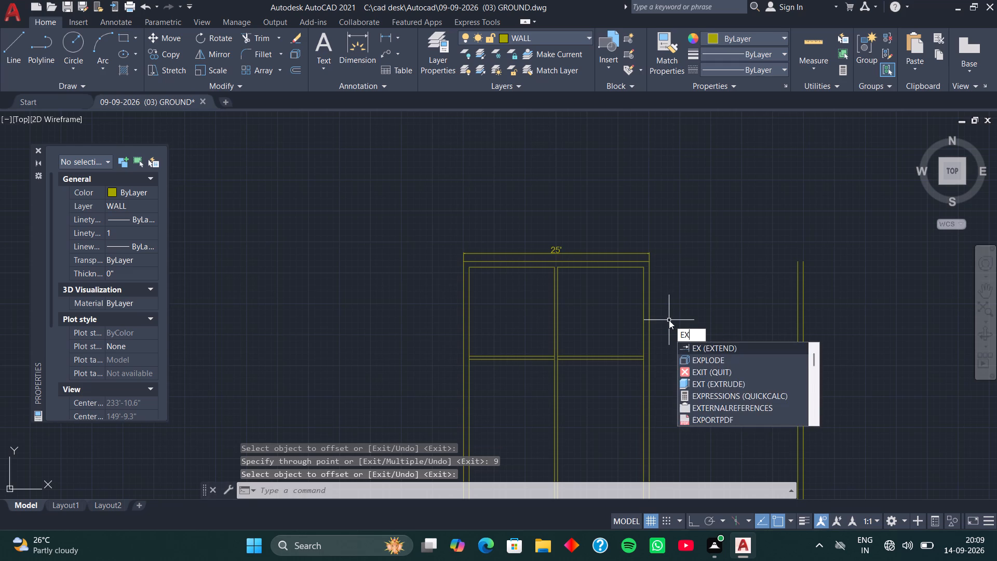
key("space")
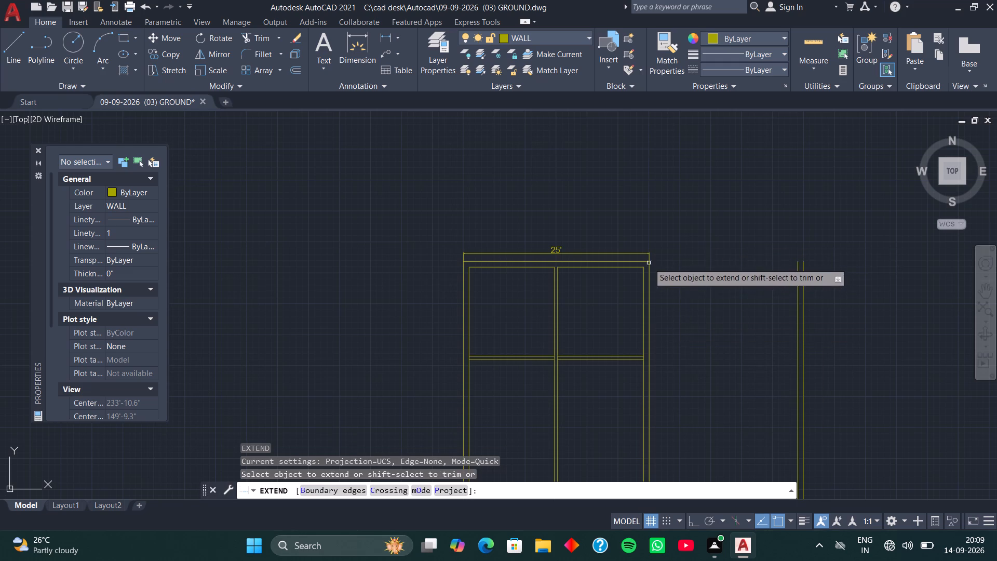
scroll(647, 261, "up", 2)
scroll(638, 261, "down", 1)
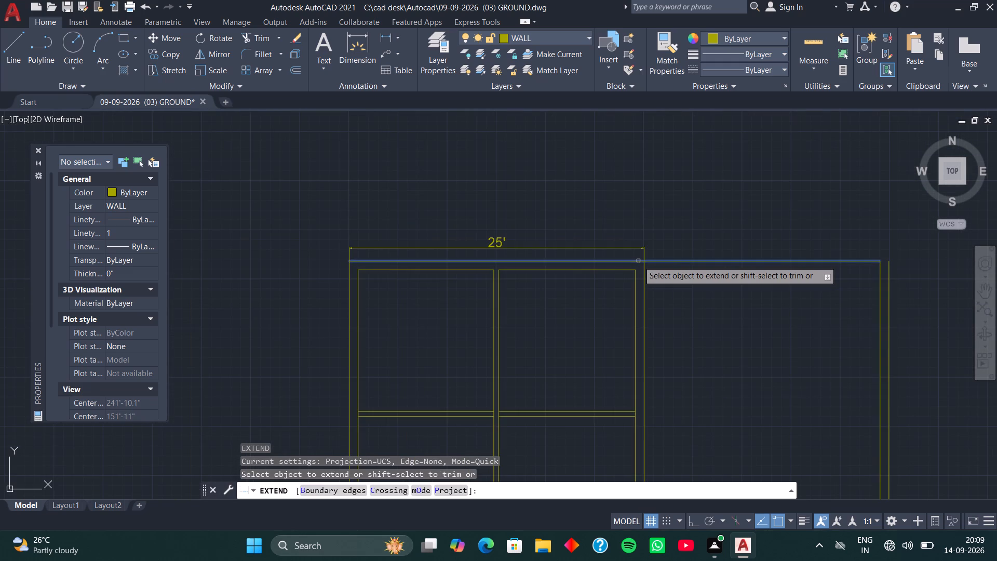
left_click(638, 261)
left_click(664, 261)
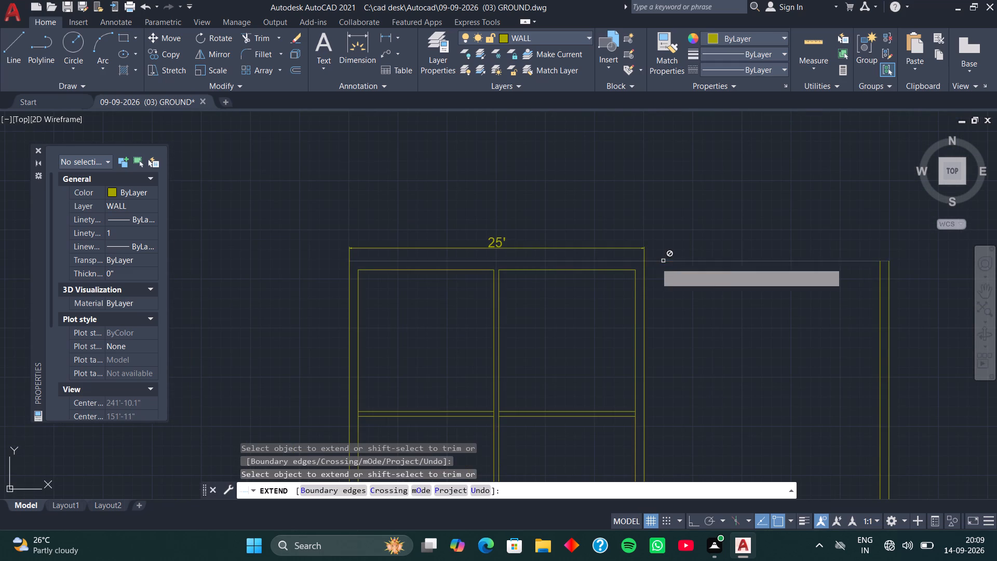
left_click(620, 270)
left_click(631, 271)
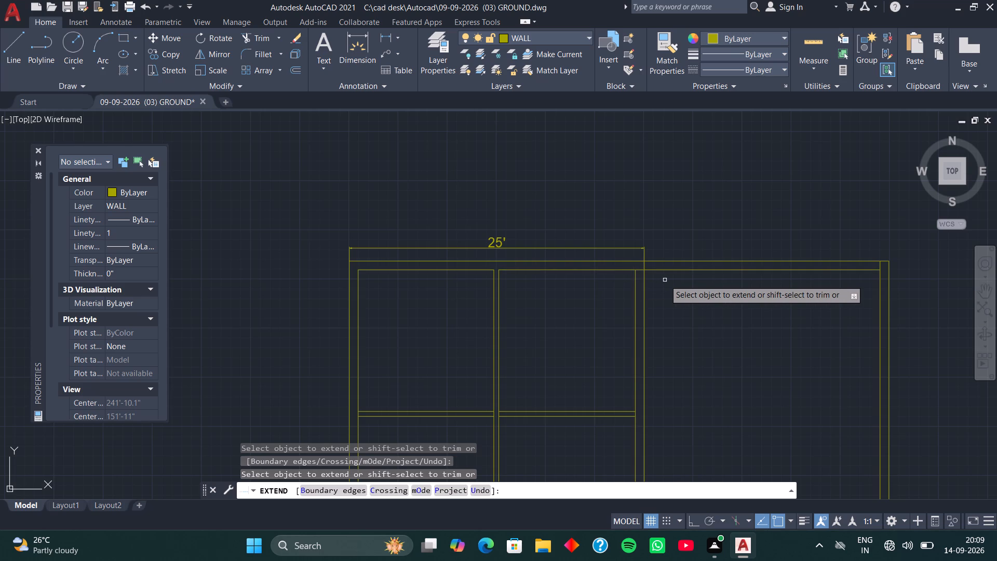
key("space")
Trim the inner top line across the 25' block's right wall and the far-right wall's inner line where it crosses the top wall.
type("TR")
key("space")
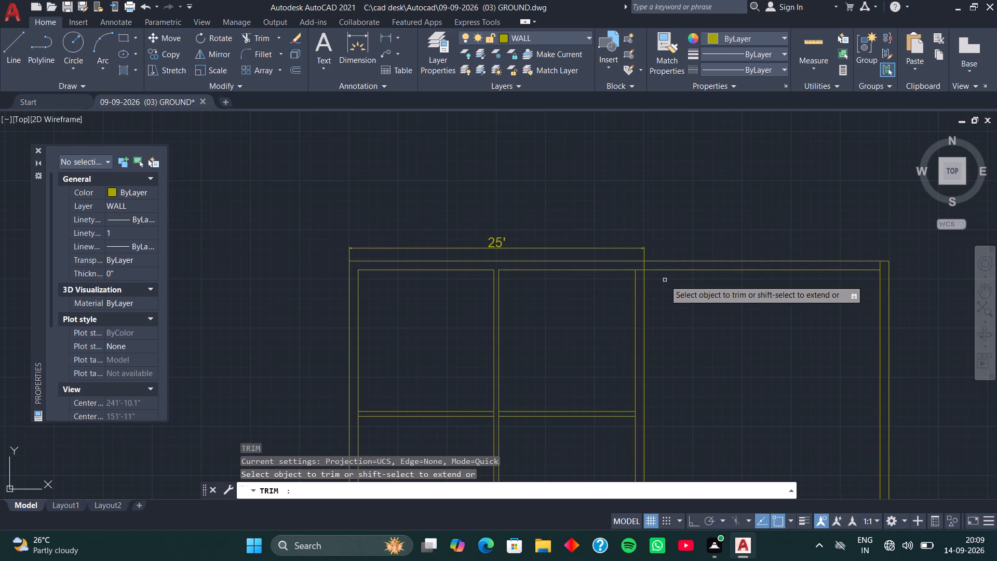
scroll(637, 278, "up", 2)
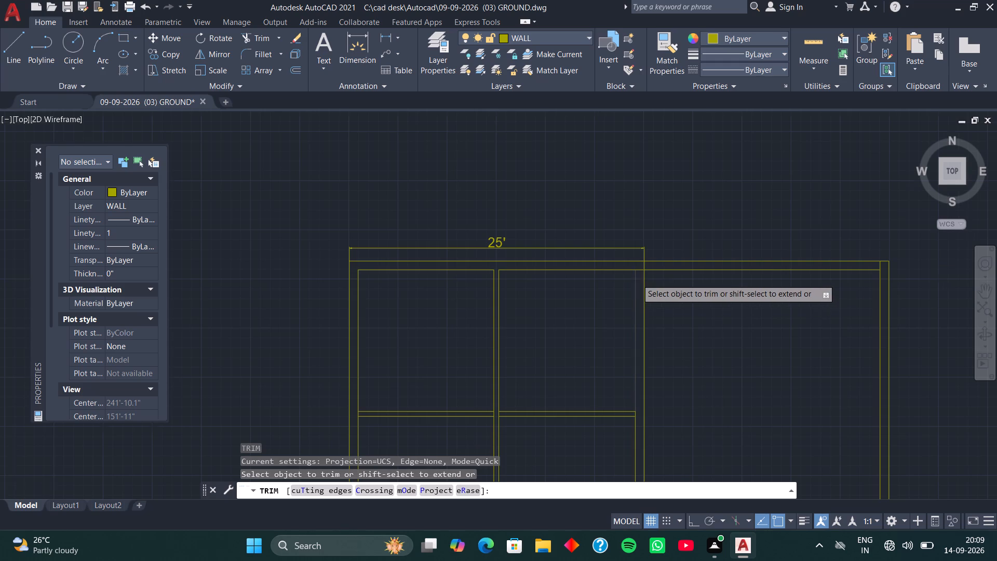
scroll(637, 278, "up", 1)
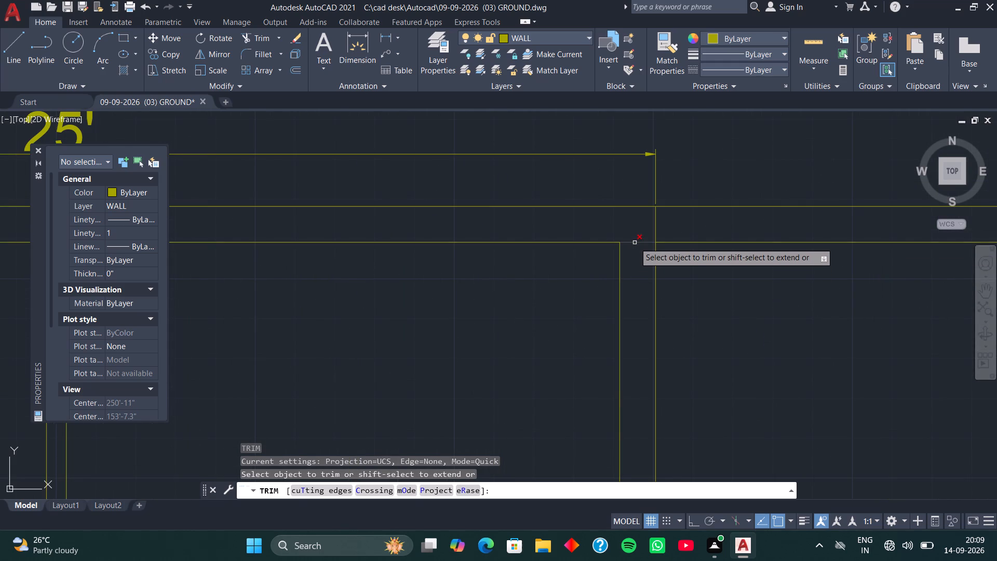
left_click(635, 243)
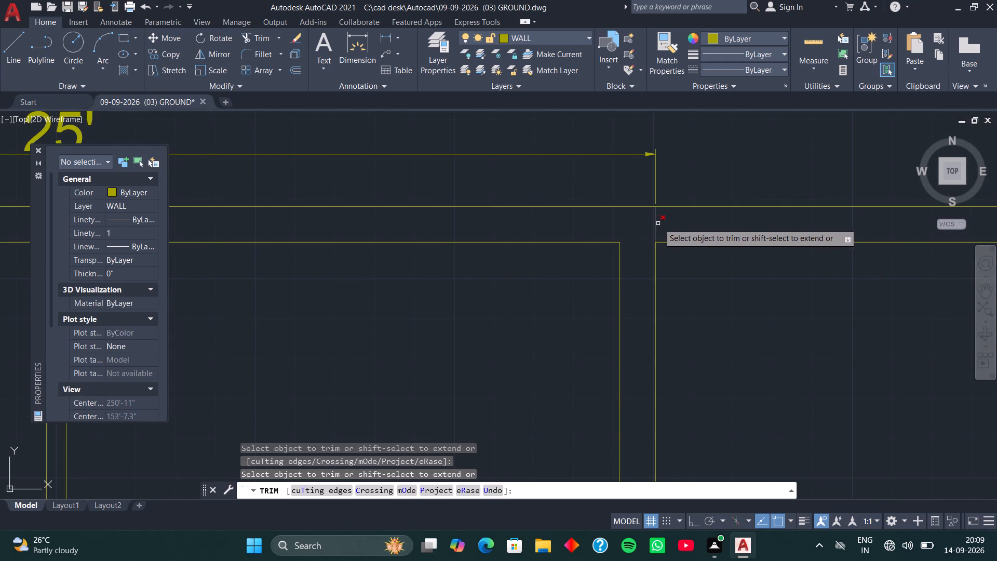
scroll(689, 247, "down", 4)
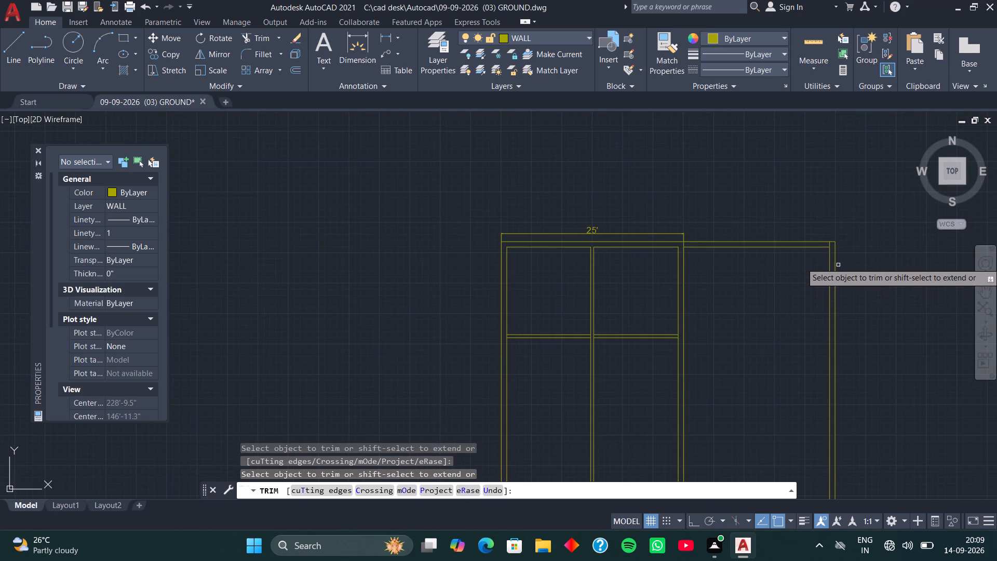
scroll(829, 246, "up", 3)
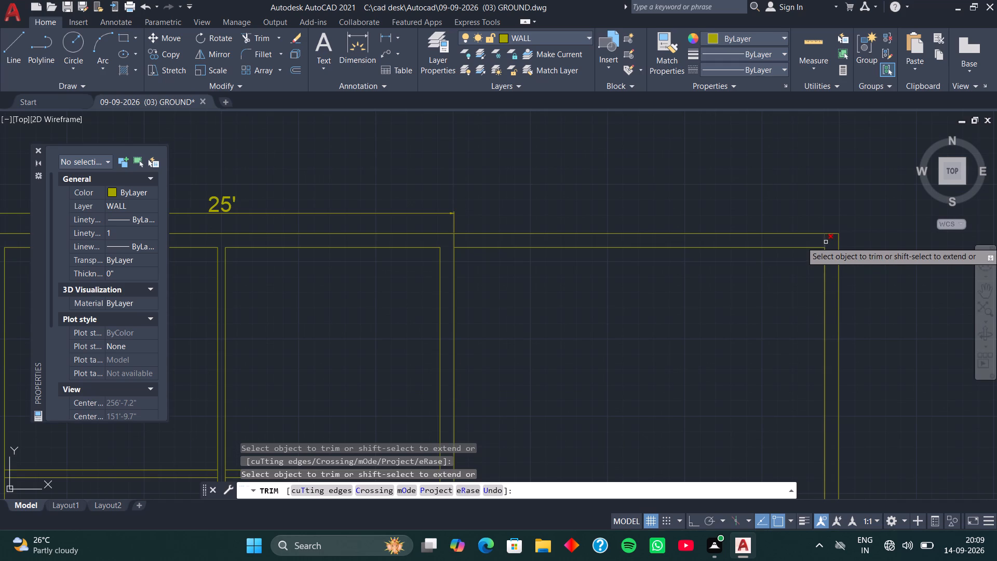
left_click(825, 241)
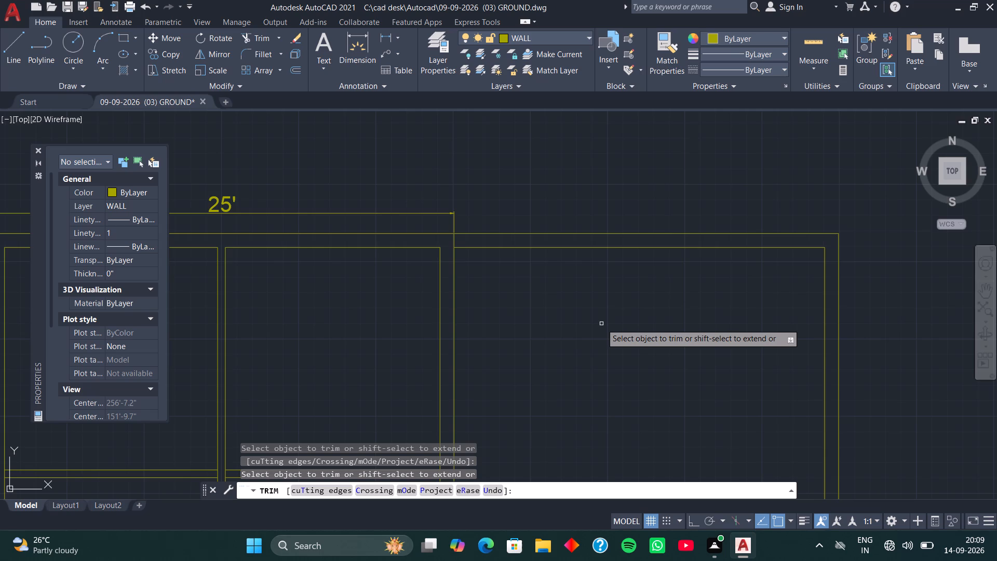
key("Escape")
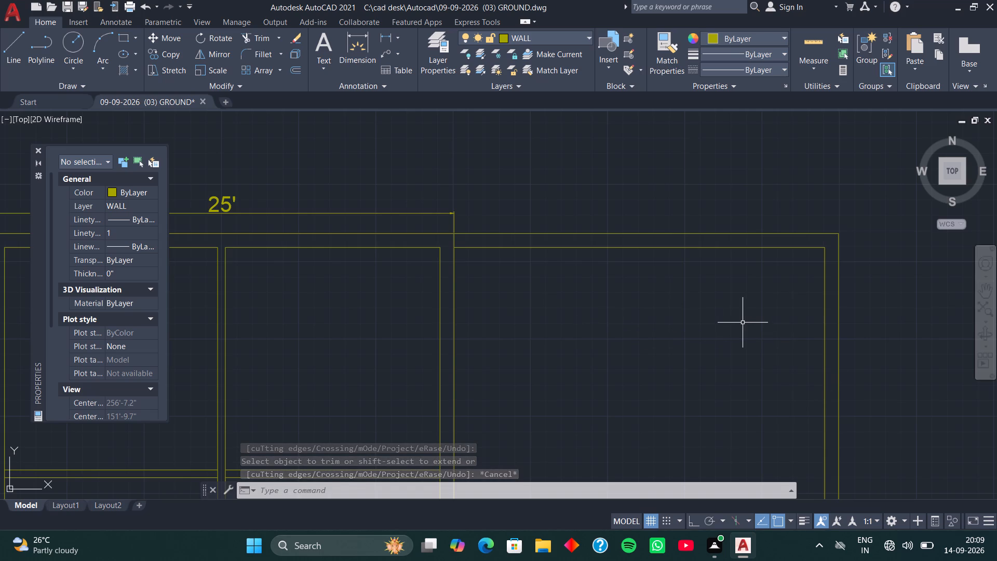
Offset the 20' bay's inner top wall line 13' downward, and offset that new line another 5" down.
scroll(731, 320, "down", 2)
middle_click_drag(718, 340, 594, 220)
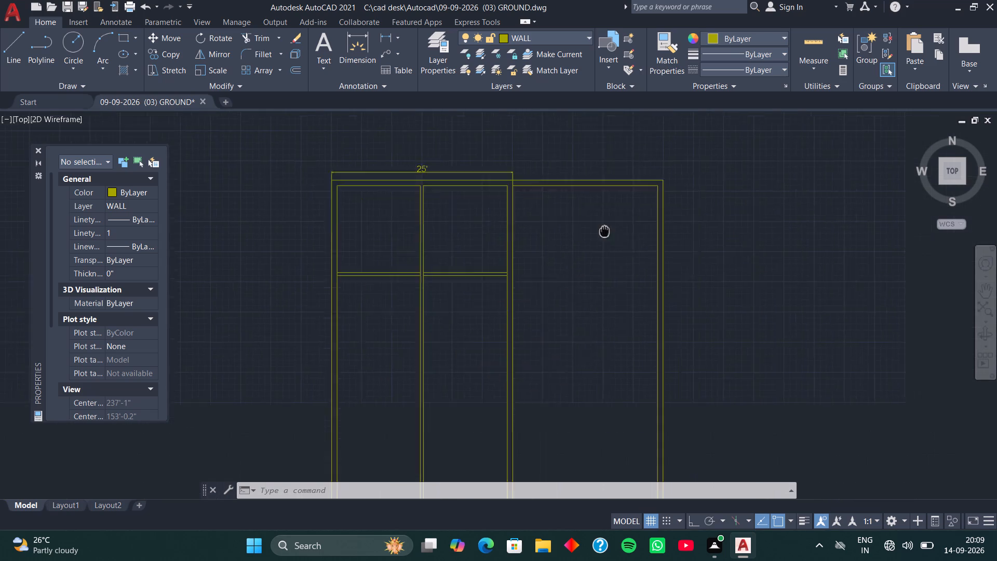
middle_click_drag(594, 220, 587, 214)
middle_click_drag(581, 237, 555, 228)
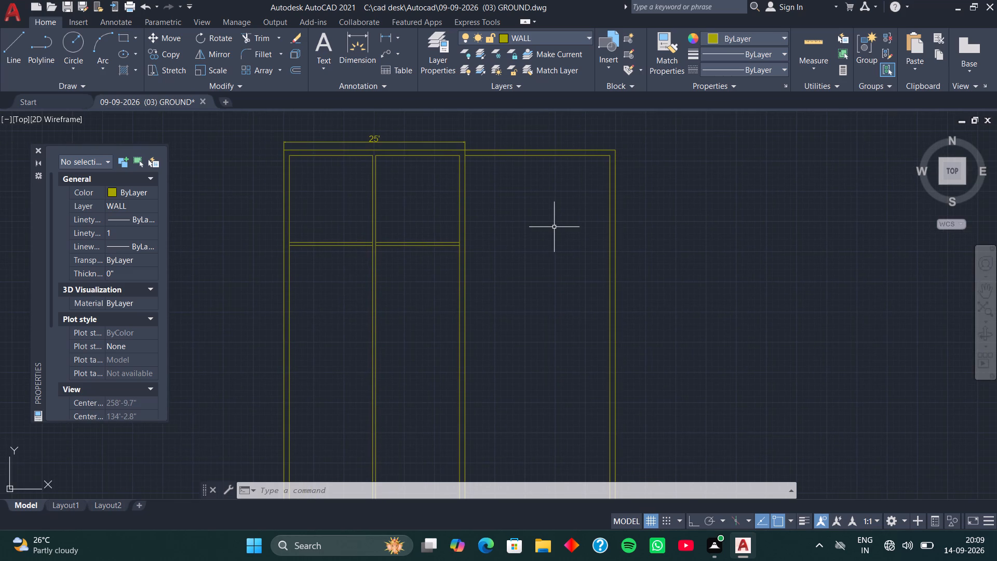
key("o")
key("space")
key("space")
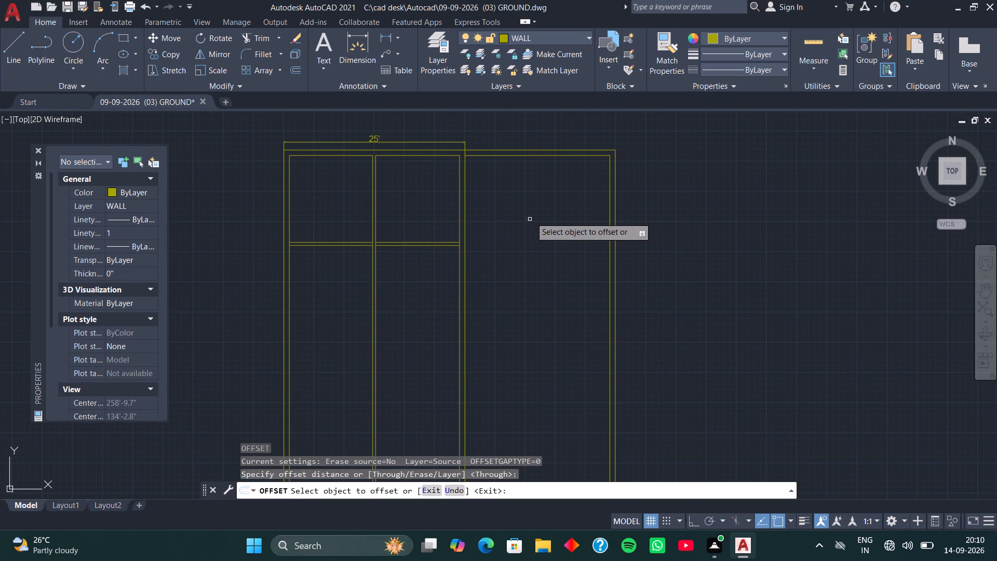
left_click(530, 155)
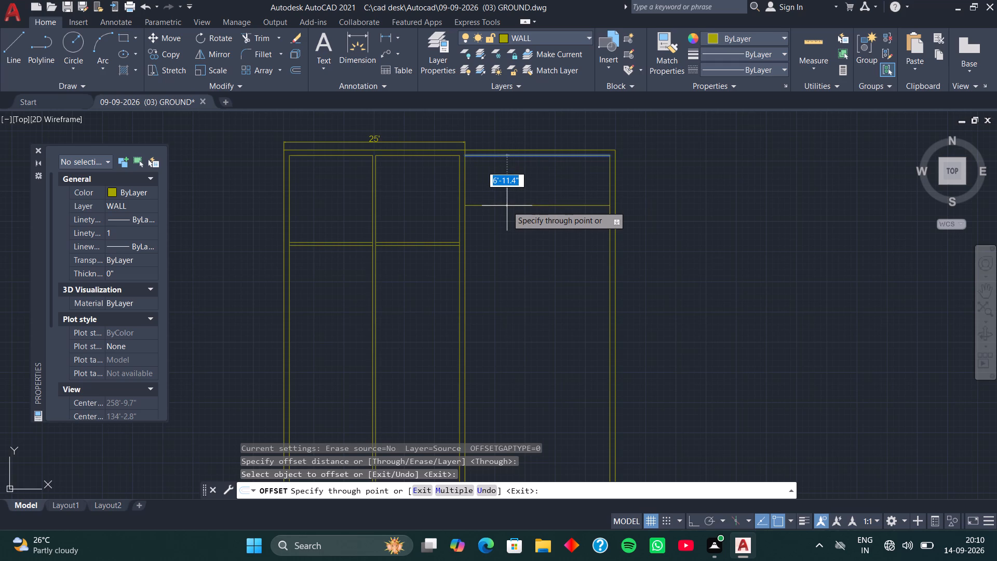
type("13'")
key("Return")
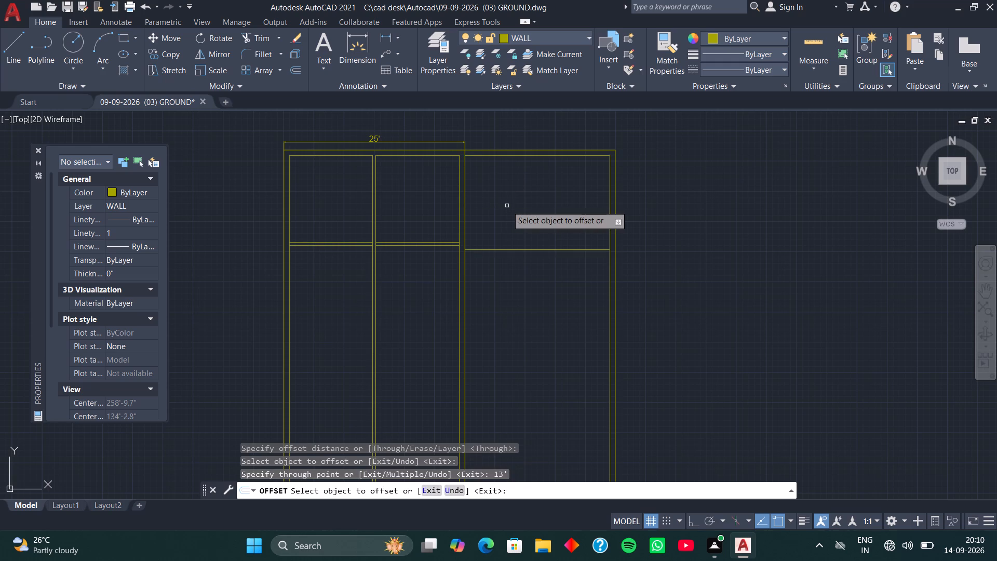
left_click(528, 250)
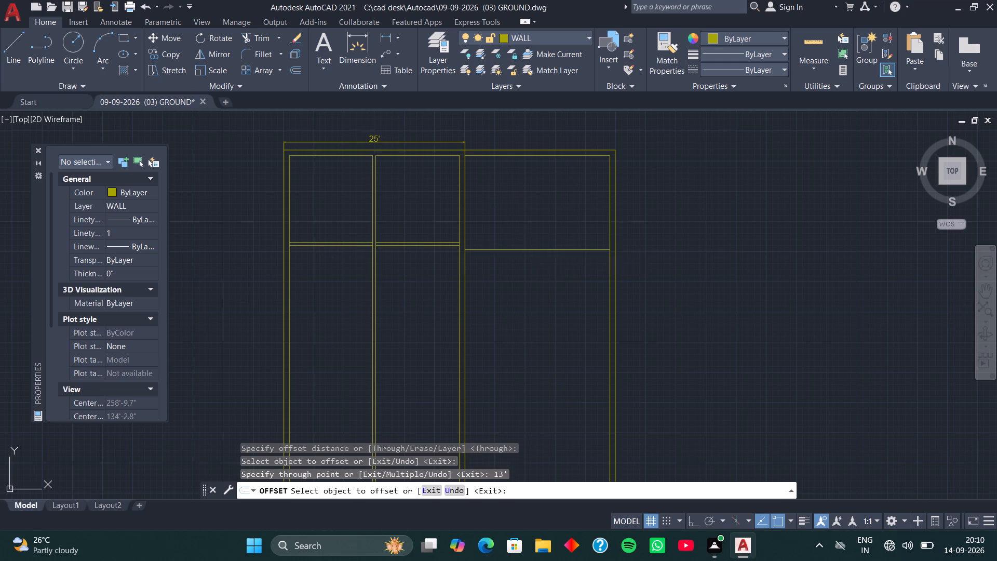
key("5")
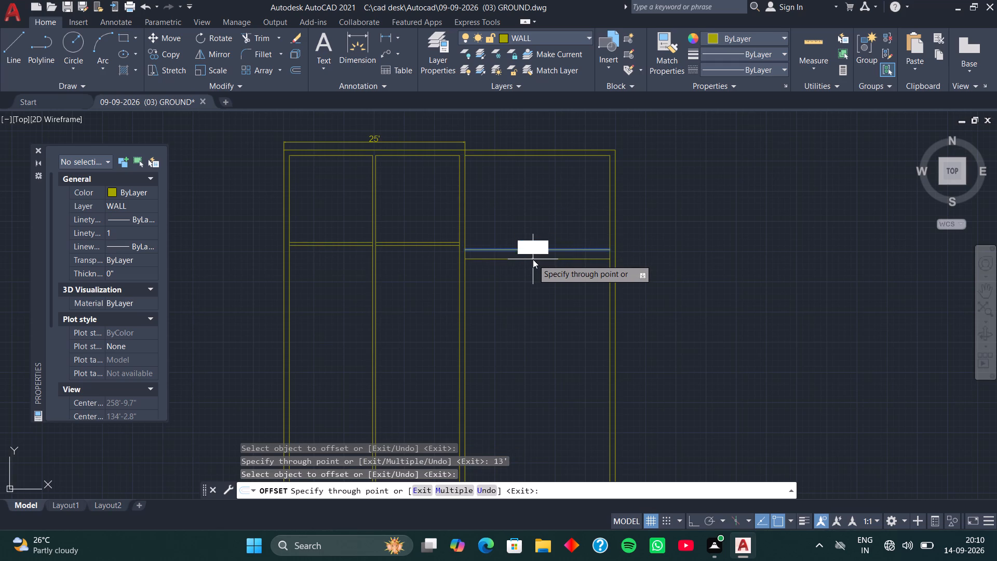
key("Return")
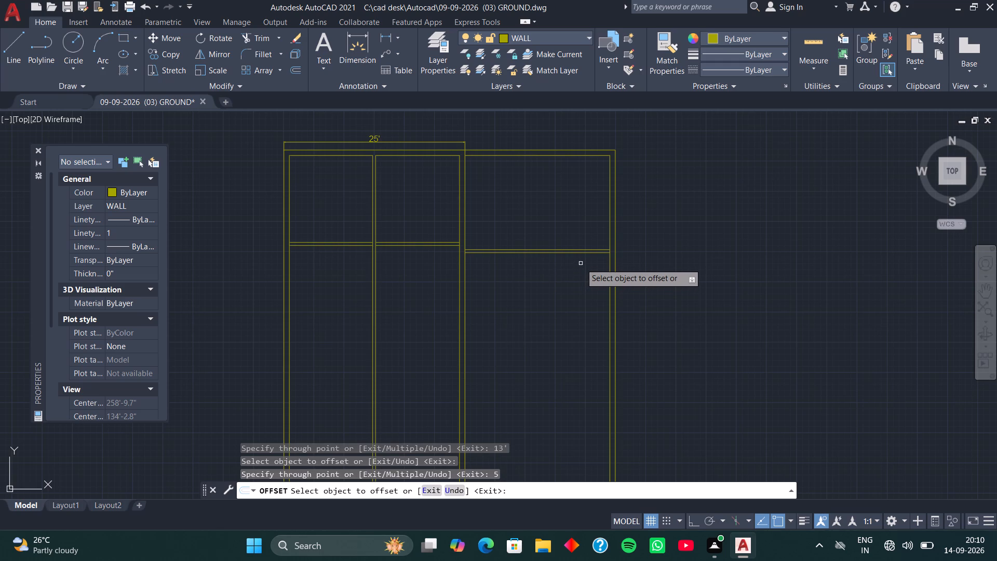
scroll(575, 270, "up", 2)
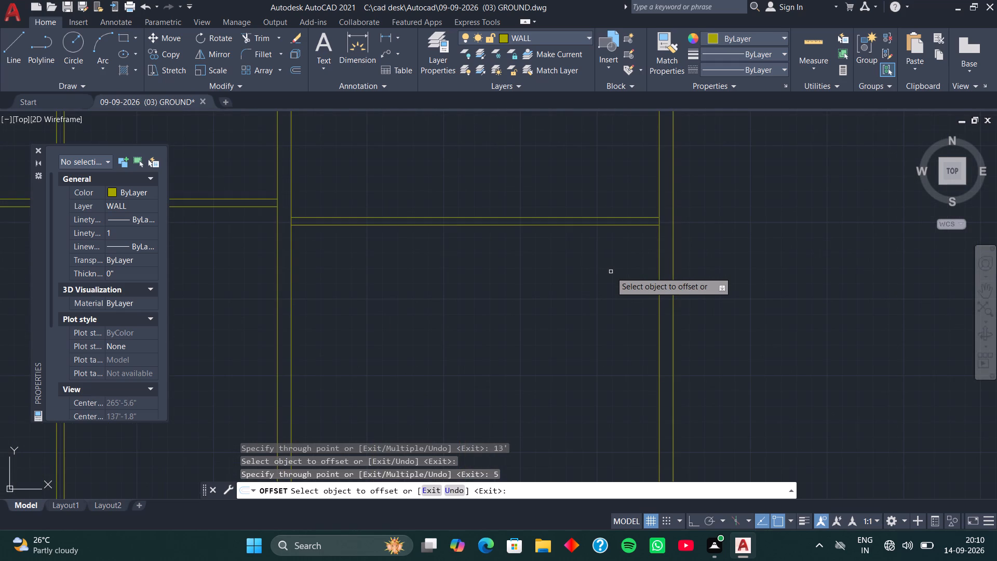
scroll(627, 253, "down", 1)
middle_click_drag(628, 254, 589, 262)
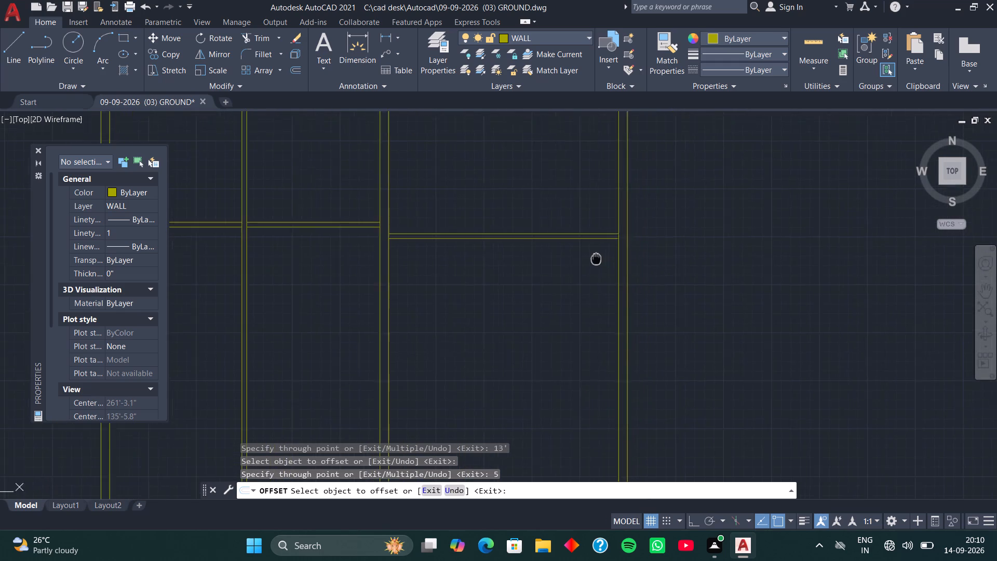
middle_click_drag(589, 262, 558, 282)
middle_click_drag(564, 280, 508, 346)
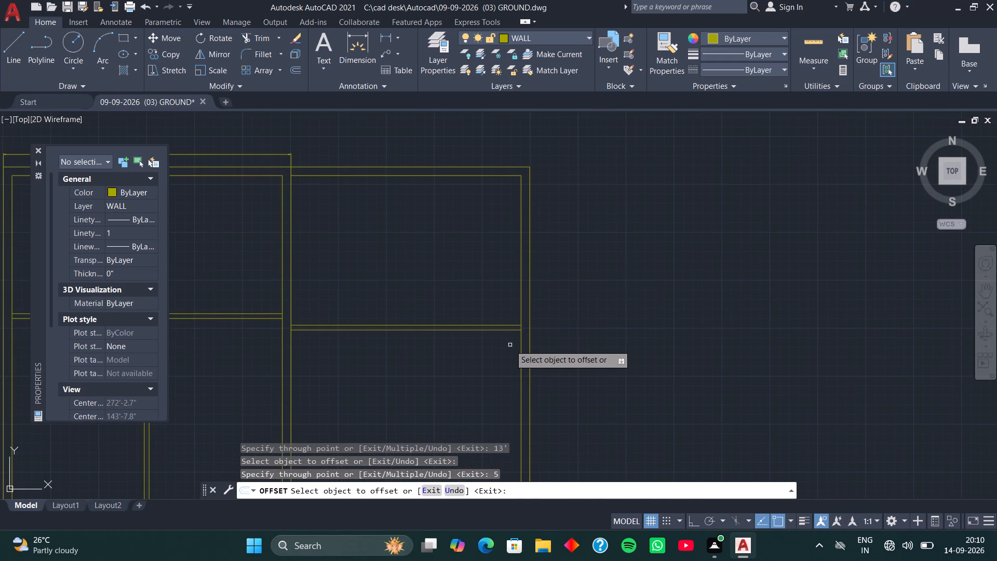
key("space")
Trim the far-right wall's inner line and the 25' block's outer right wall line between the bay's two new partition lines.
type("TR")
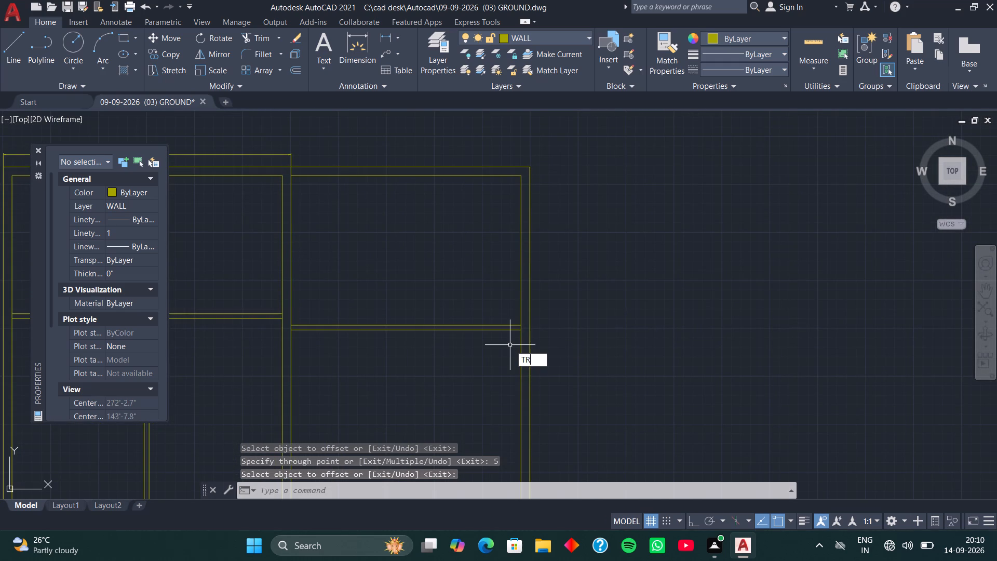
key("space")
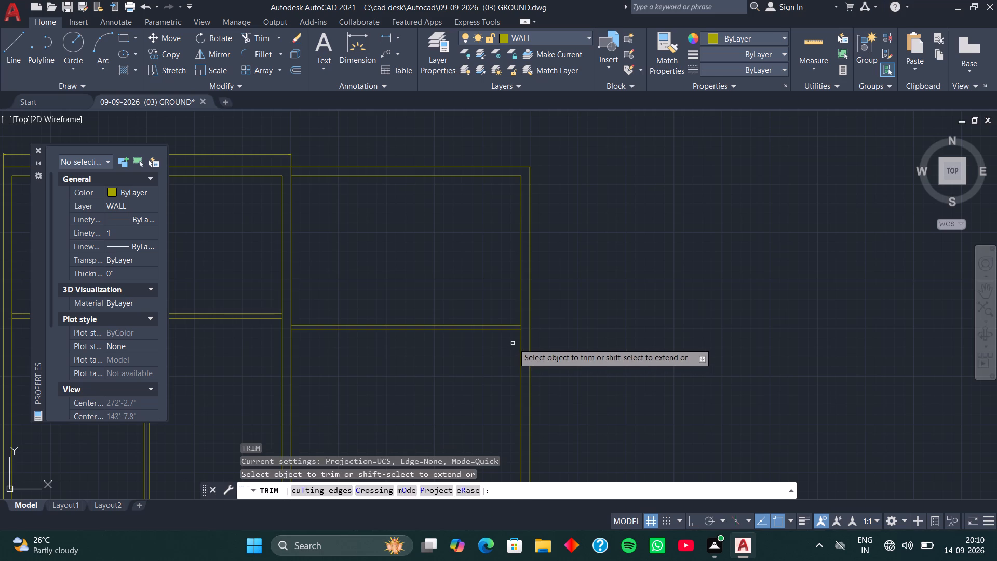
scroll(506, 349, "up", 4)
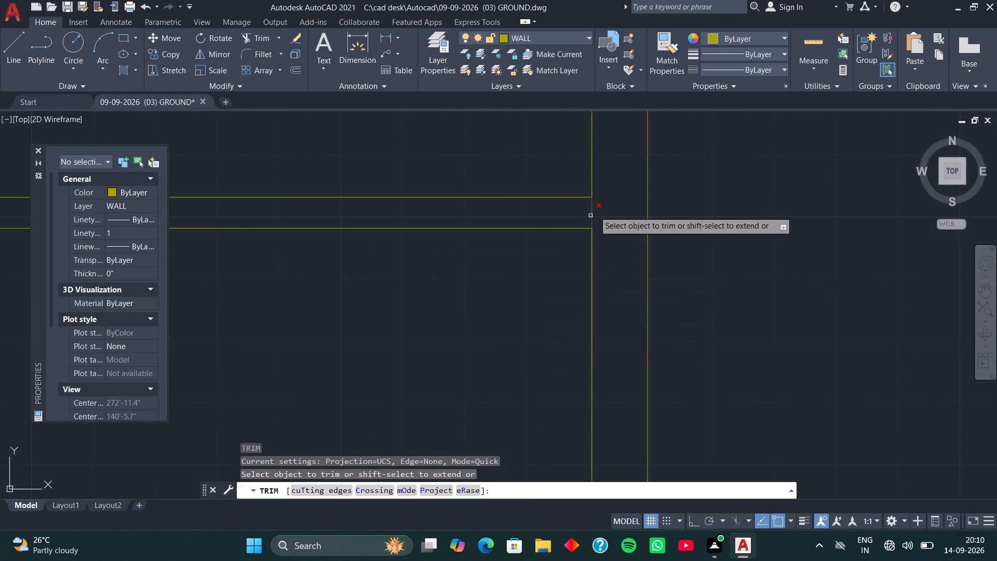
left_click(594, 211)
left_click(590, 212)
scroll(582, 219, "down", 2)
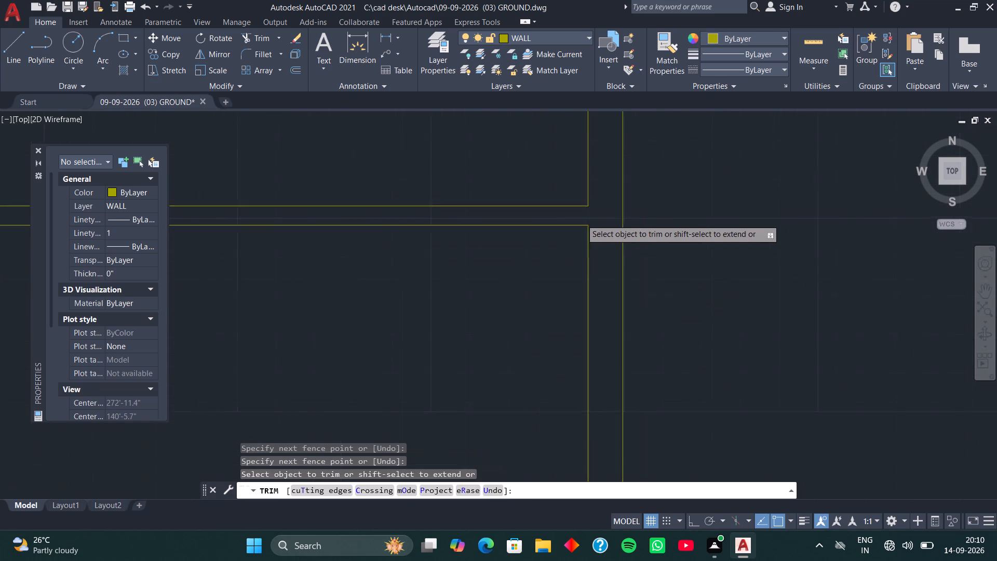
middle_click_drag(448, 307, 711, 352)
middle_click_drag(463, 345, 751, 407)
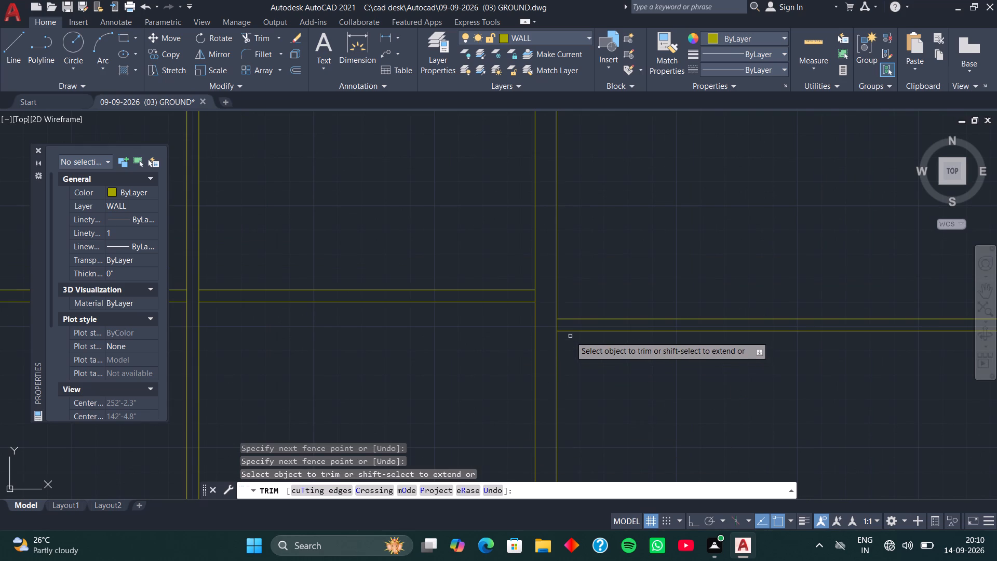
scroll(570, 336, "up", 3)
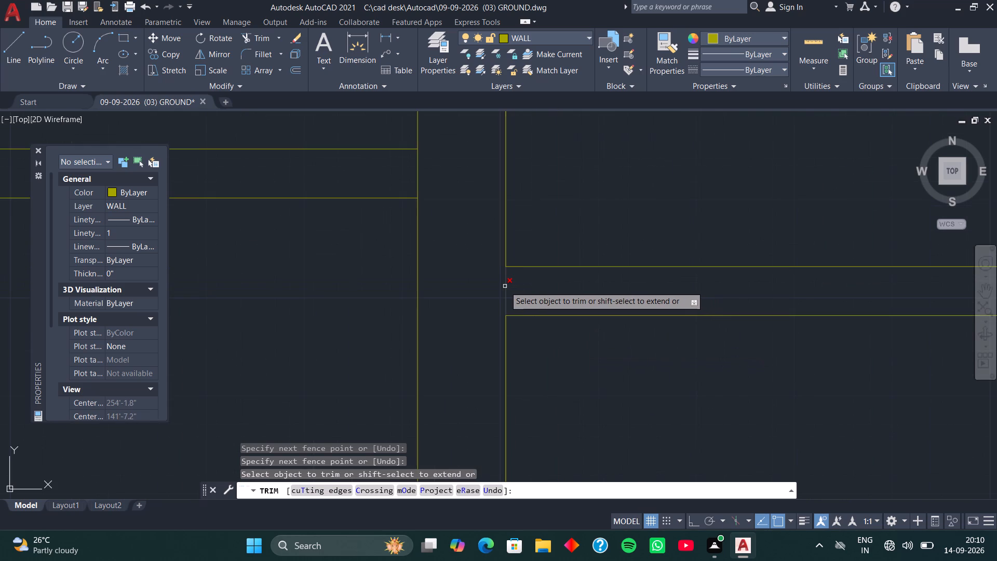
left_click(505, 286)
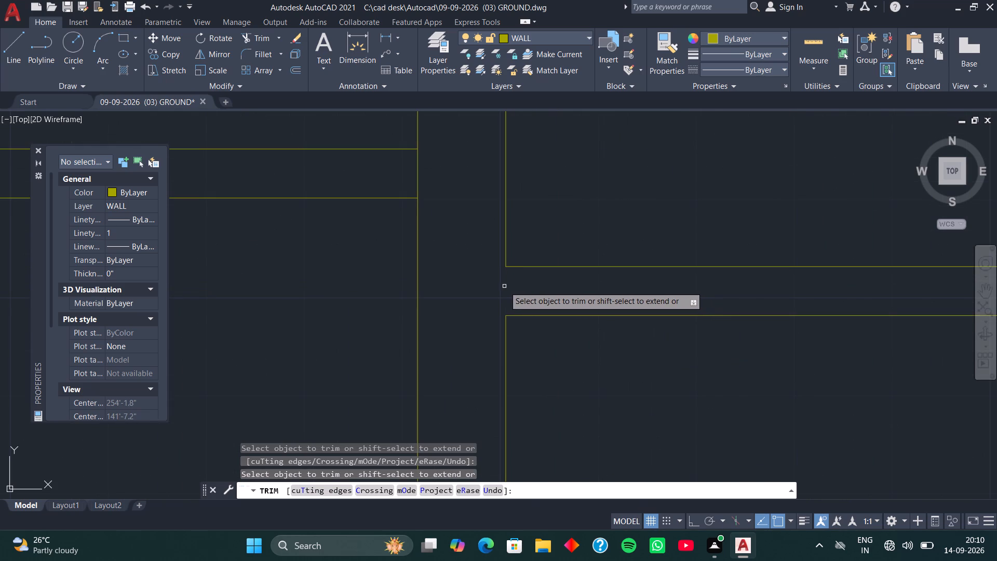
Trim the inner lines of the 25' block's right and left walls between the block's horizontal partition lines.
left_click(419, 172)
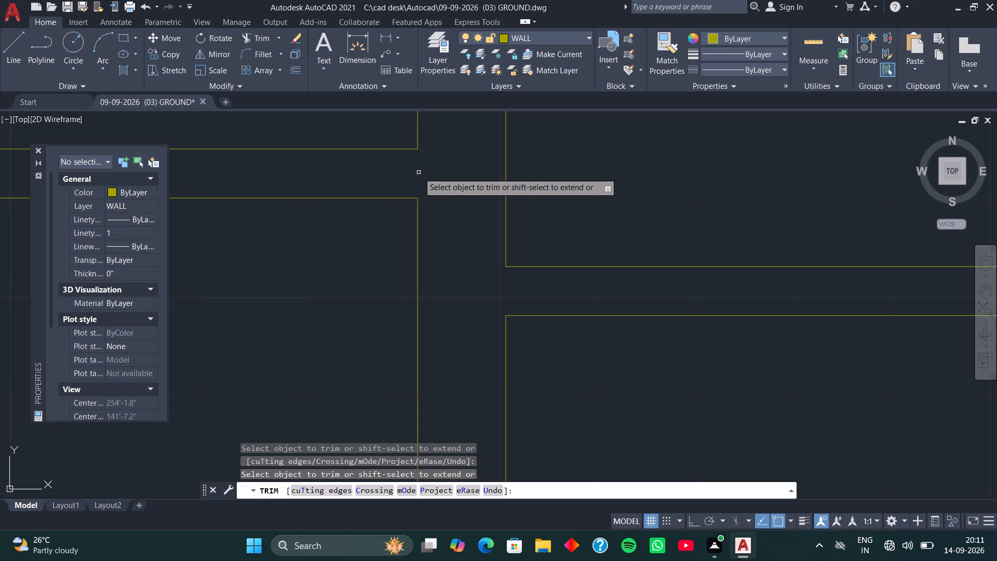
scroll(592, 279, "down", 1)
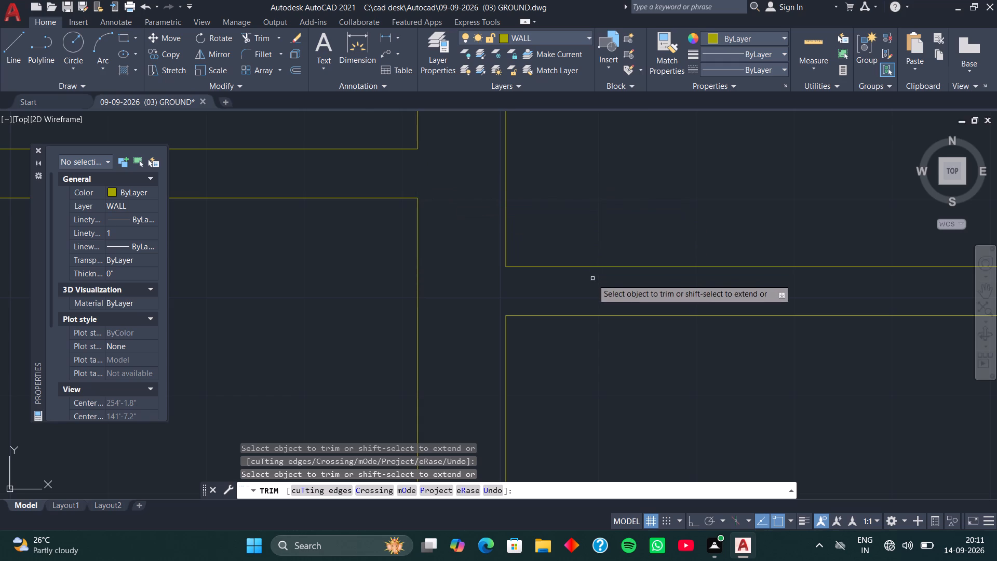
scroll(592, 279, "down", 4)
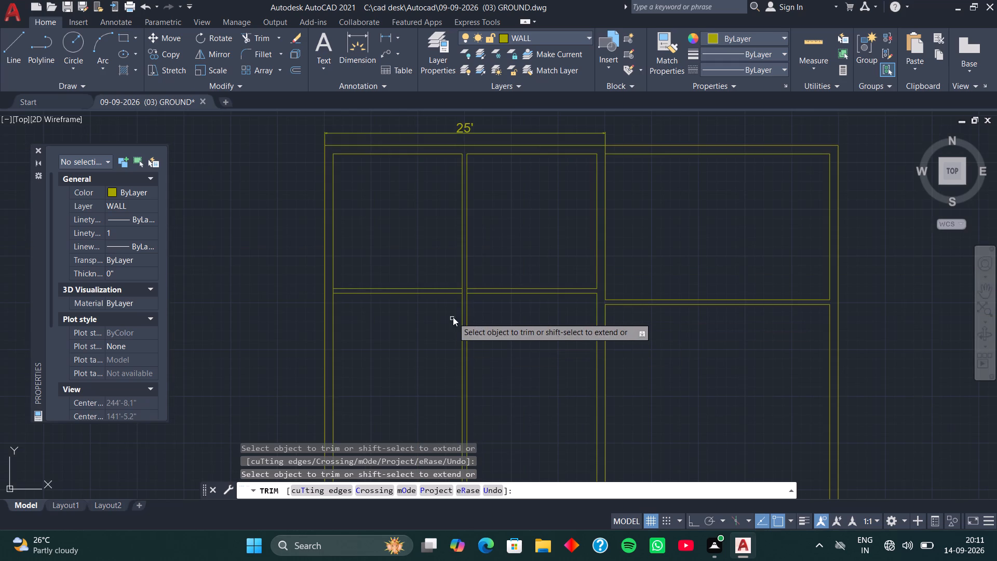
scroll(332, 290, "up", 3)
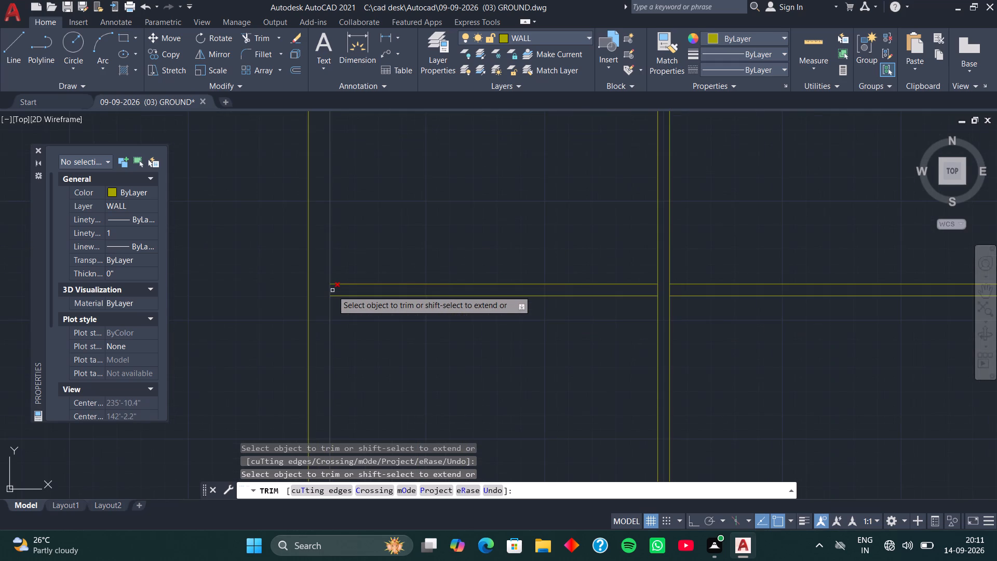
left_click(331, 291)
scroll(427, 326, "down", 3)
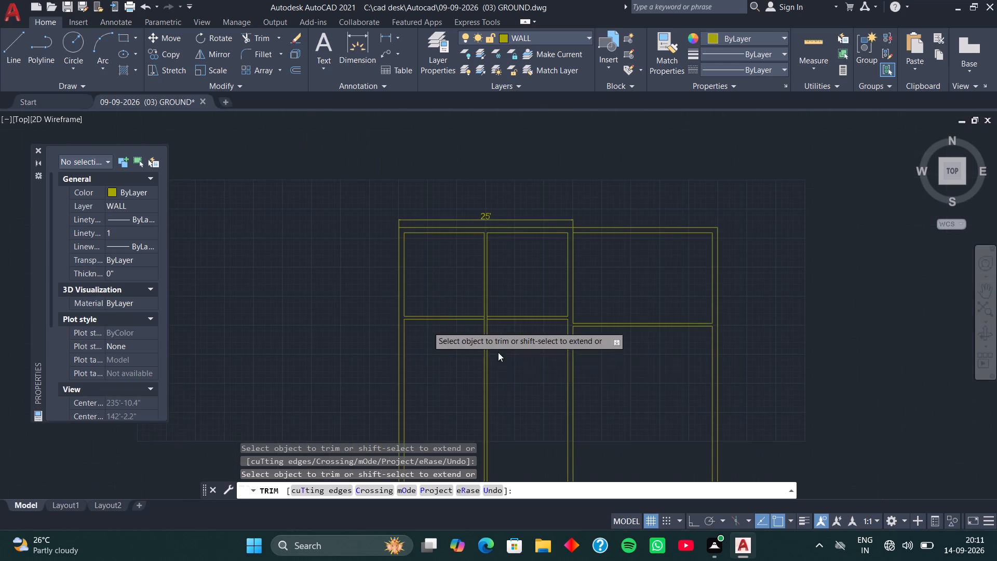
middle_click_drag(616, 353, 474, 346)
scroll(428, 329, "up", 3)
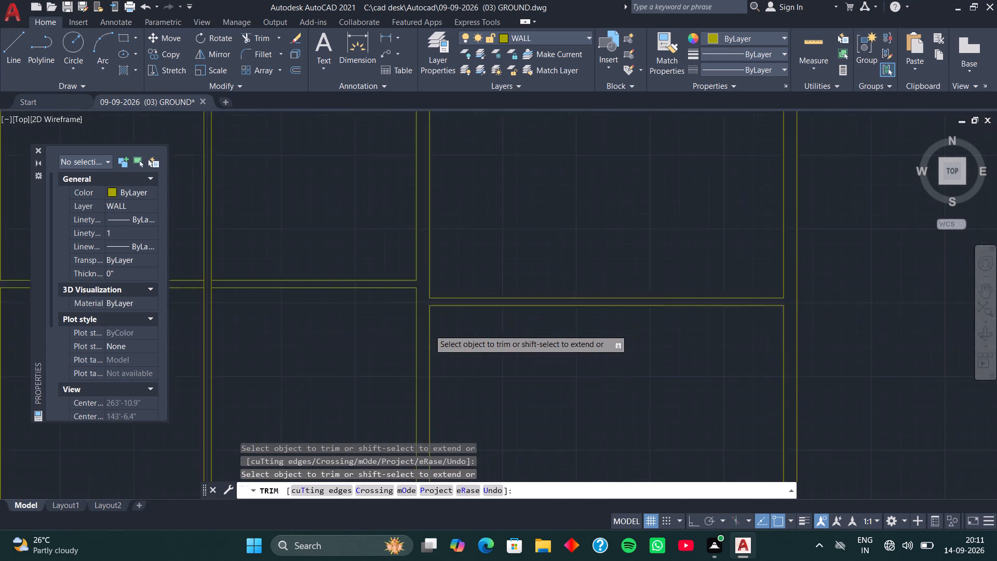
scroll(588, 332, "down", 2)
middle_click_drag(619, 342, 518, 344)
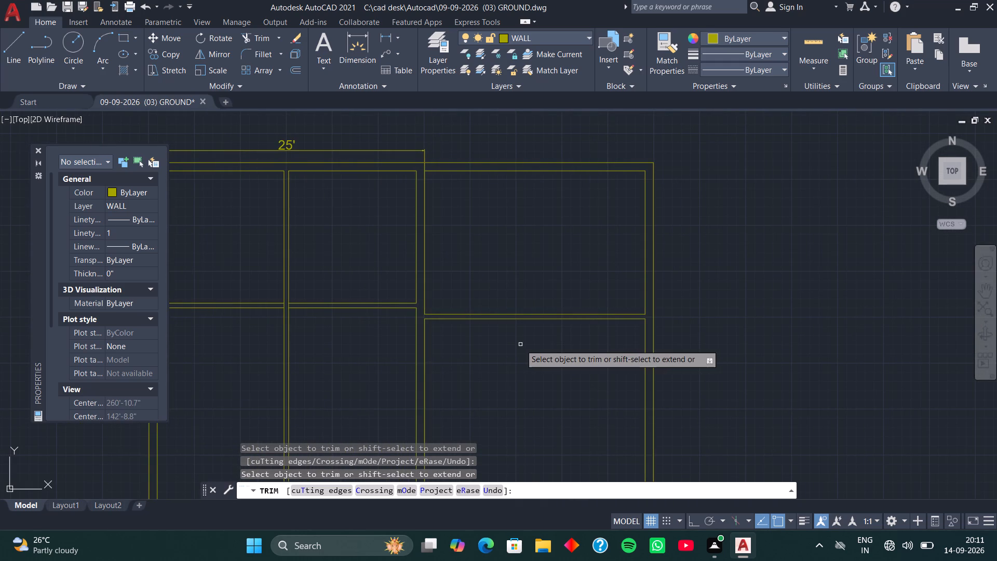
key("space")
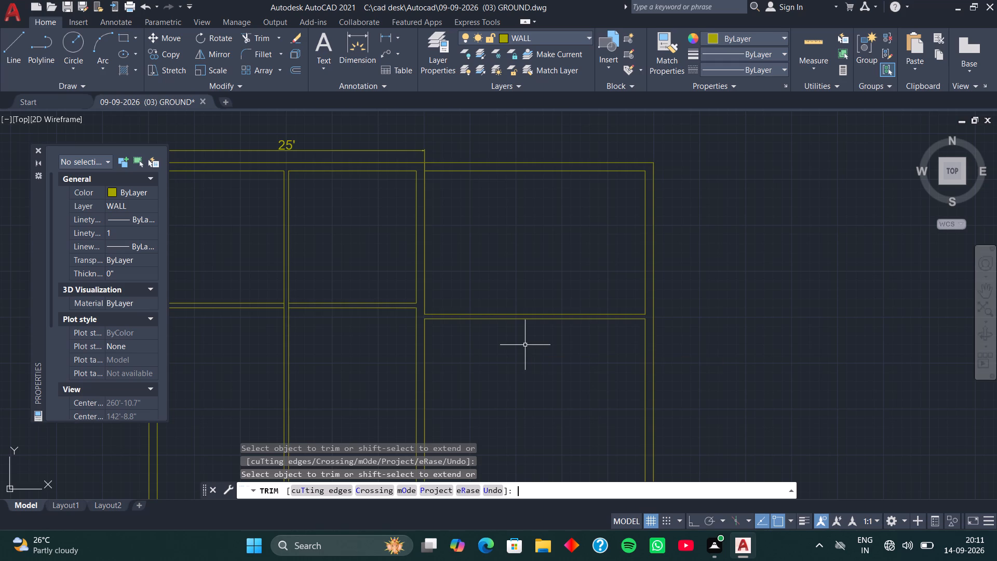
Offset the inner line of the bay's far-right wall 11' to the left, and offset that new line another 5" left.
key("o")
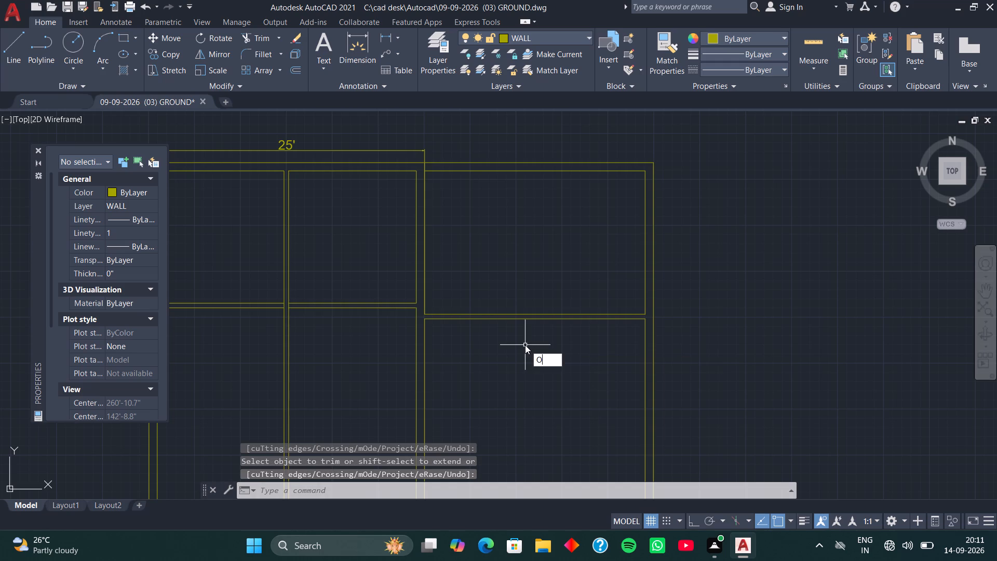
key("space")
key("space")
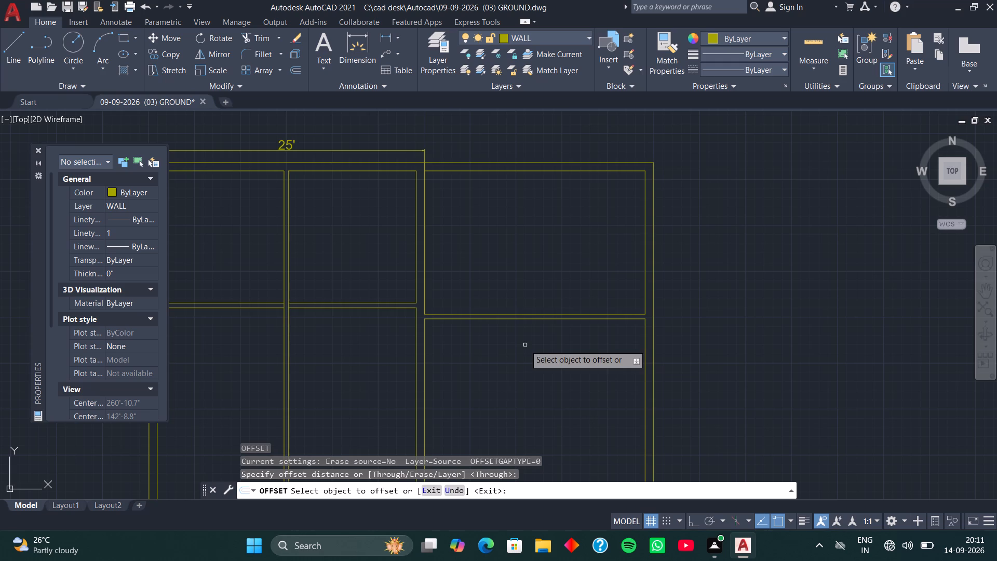
left_click(645, 255)
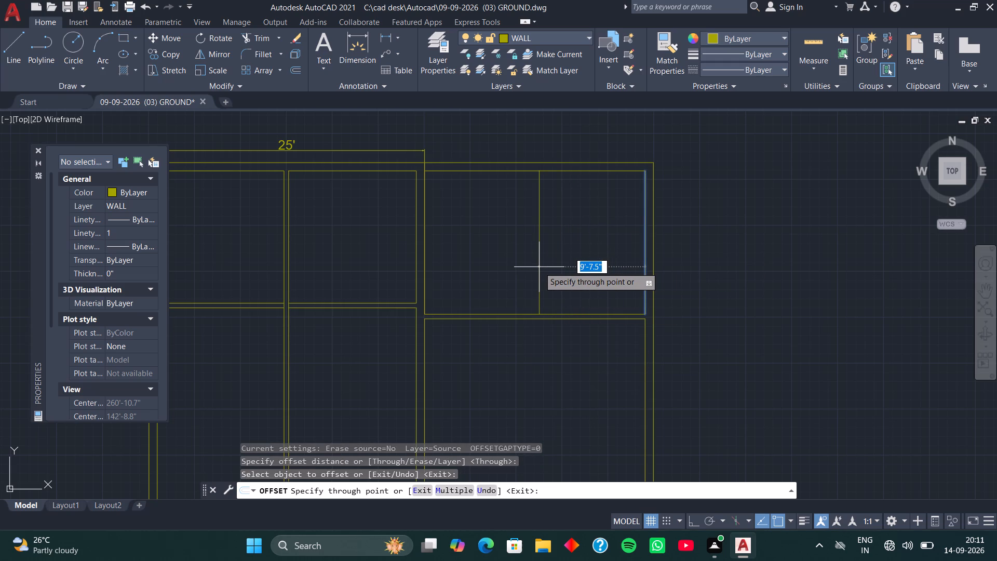
type("11'")
key("Return")
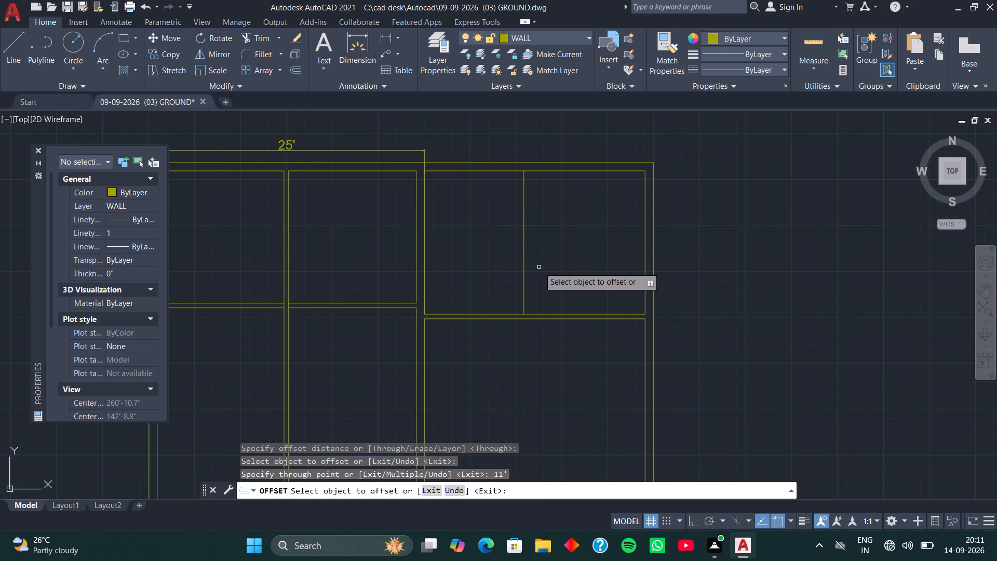
left_click(525, 266)
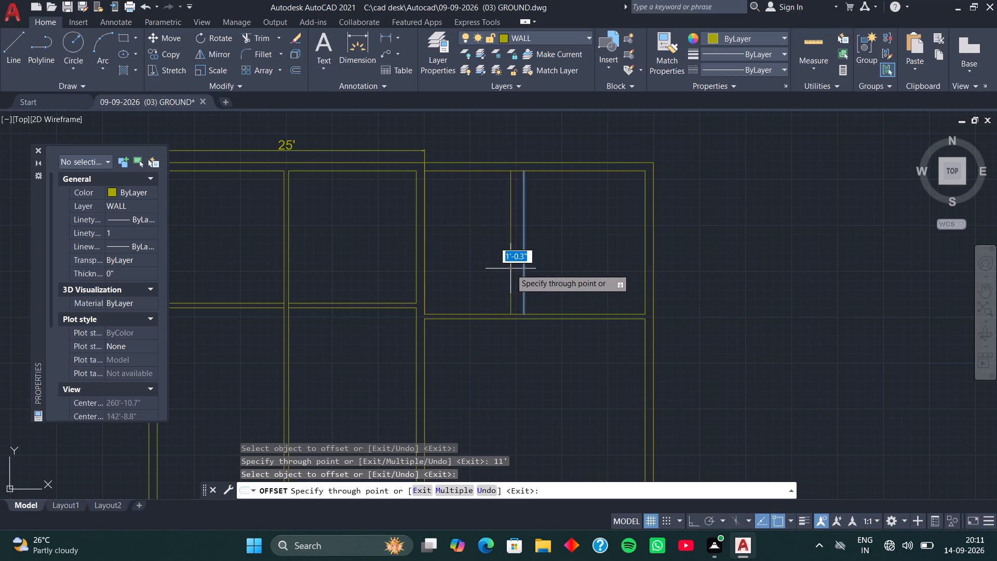
key("5")
key("Return")
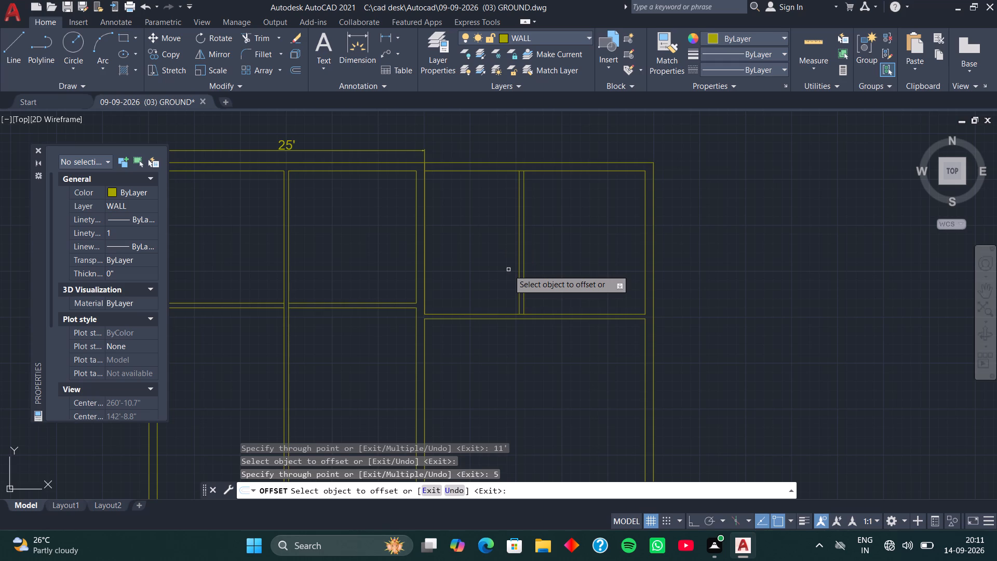
key("Escape")
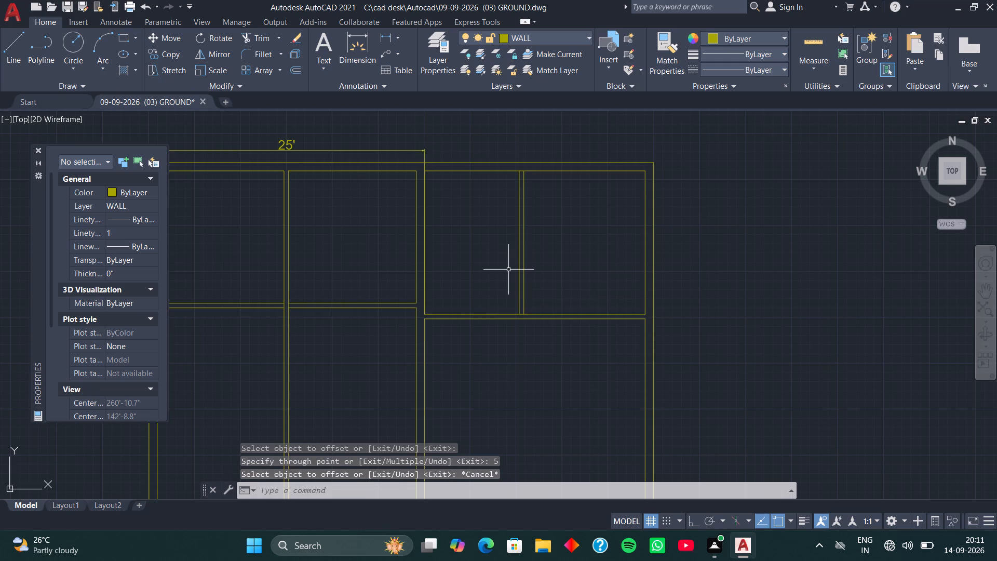
Start the Trim command for cleaning up the junctions of the bay's new vertical partition.
type("TR")
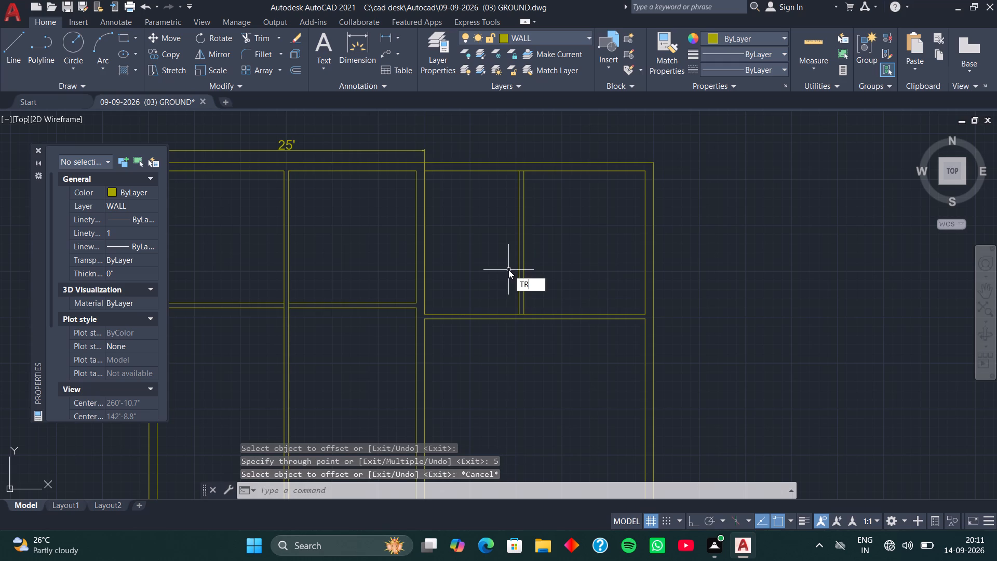
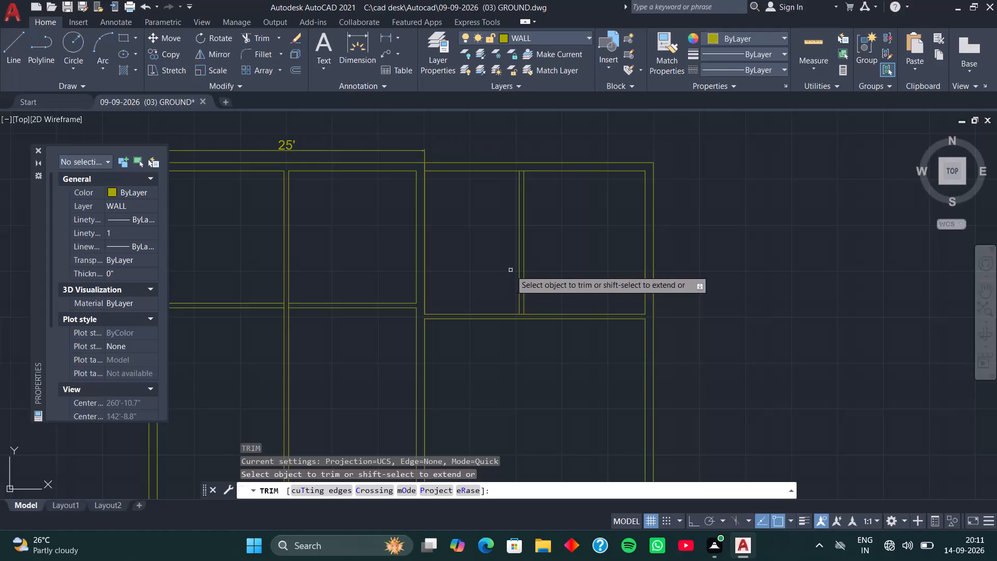
Trim the top wall's inner line and the horizontal partition's upper line between the two lines of the bay's vertical partition.
scroll(530, 192, "up", 3)
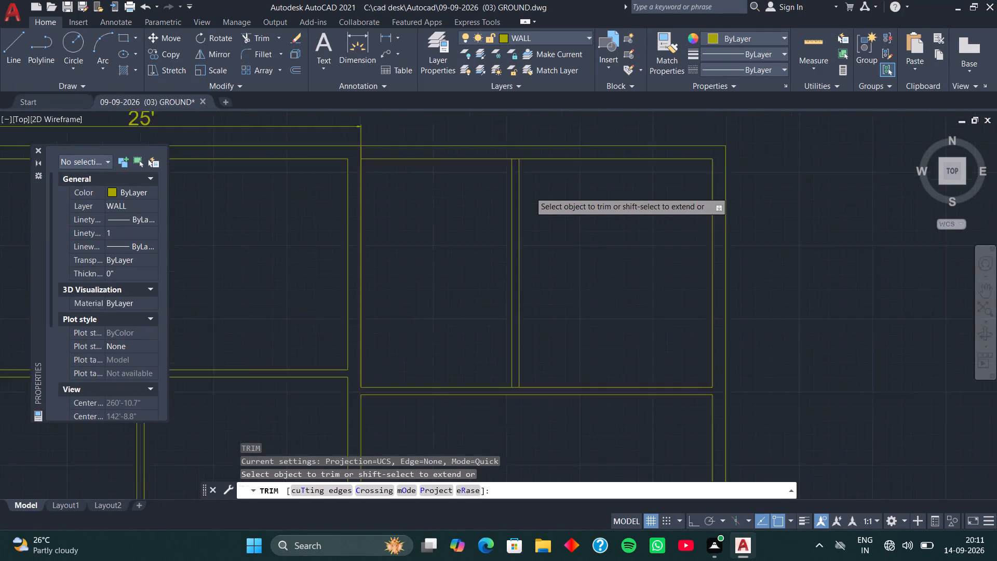
middle_click_drag(504, 161, 507, 249)
scroll(508, 233, "up", 2)
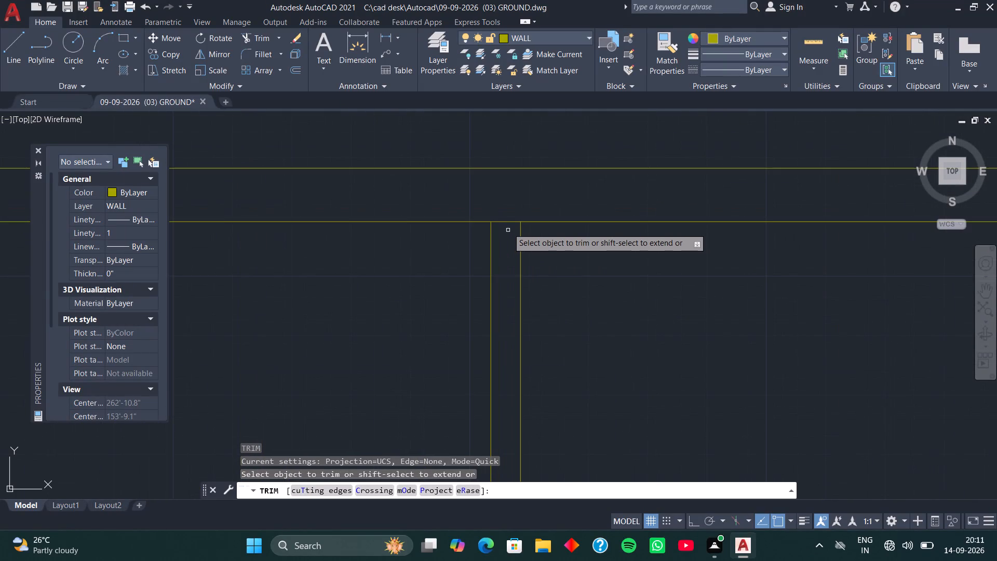
left_click(508, 223)
scroll(508, 223, "down", 4)
middle_click_drag(499, 329, 501, 283)
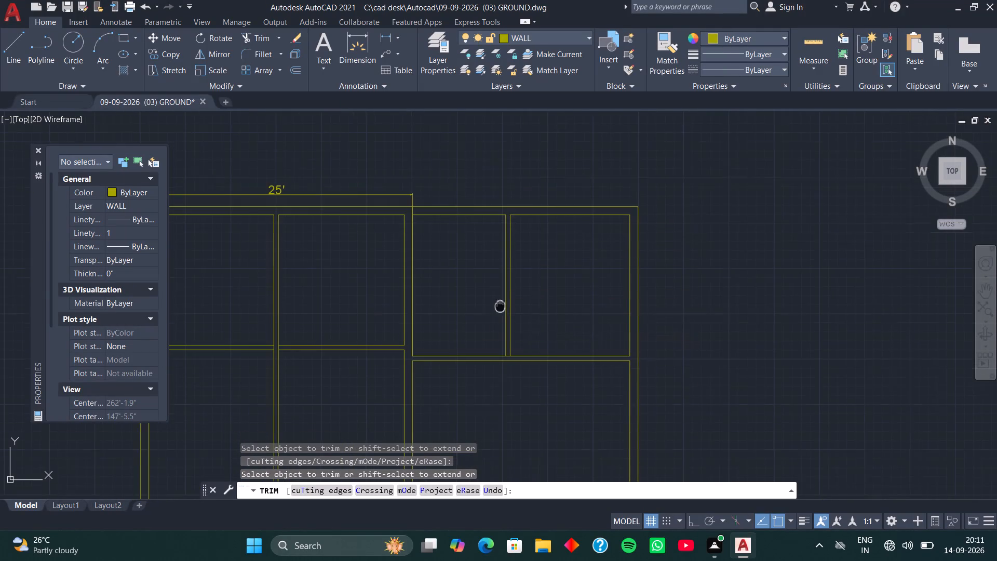
middle_click_drag(501, 283, 501, 237)
scroll(504, 273, "up", 6)
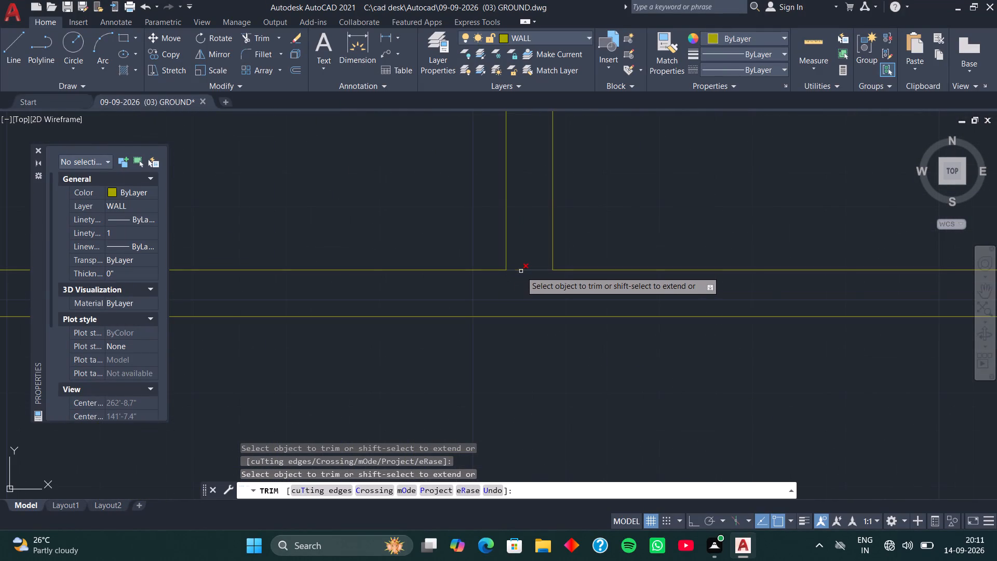
left_click(522, 270)
scroll(522, 270, "down", 4)
scroll(524, 318, "down", 2)
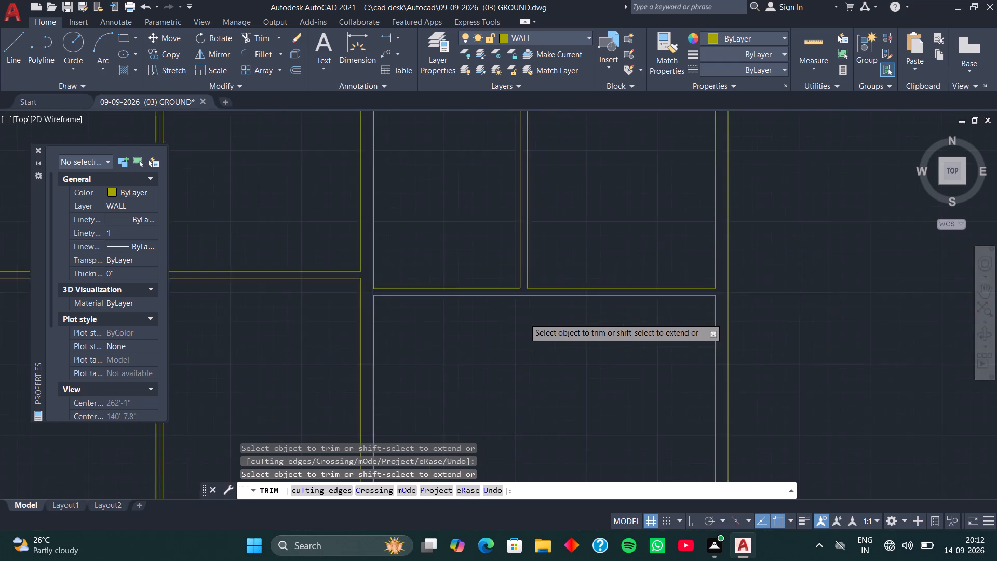
middle_click_drag(524, 326, 526, 272)
scroll(526, 272, "down", 1)
middle_click_drag(526, 273, 517, 284)
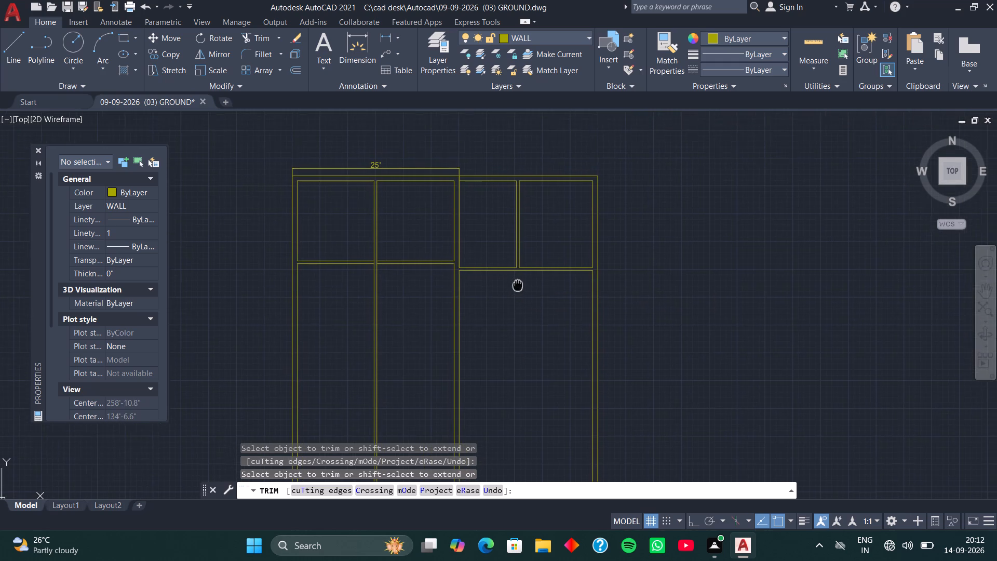
middle_click_drag(517, 284, 481, 268)
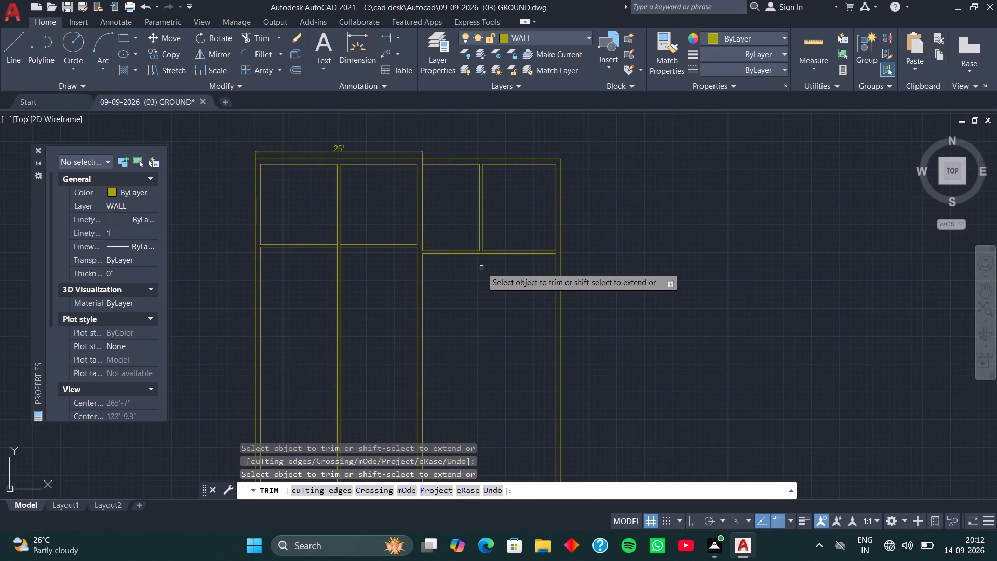
key("space")
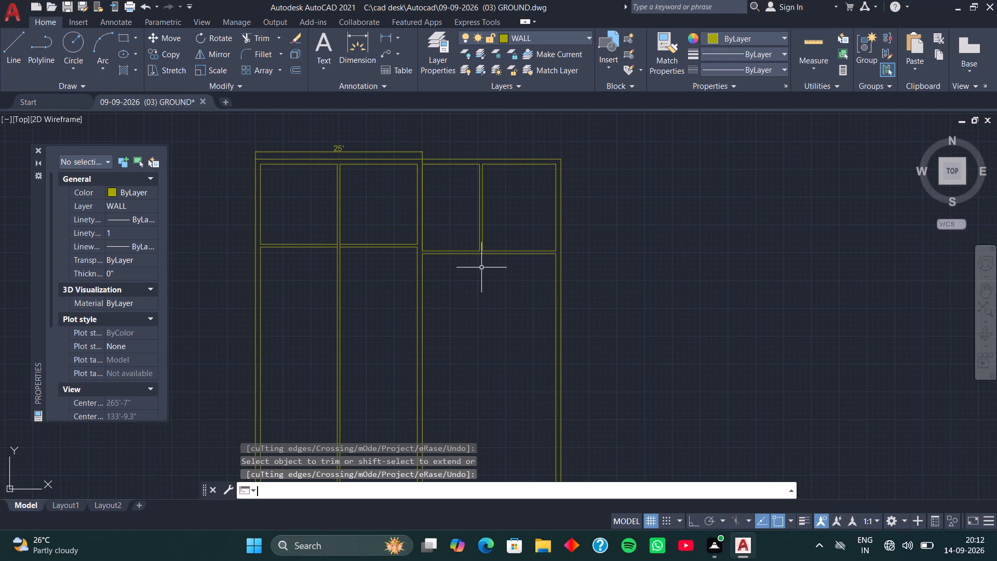
Offset the lower line of the bay's horizontal partition 10' downward, and offset that new line another 5" down.
key("o")
key("space")
key("space")
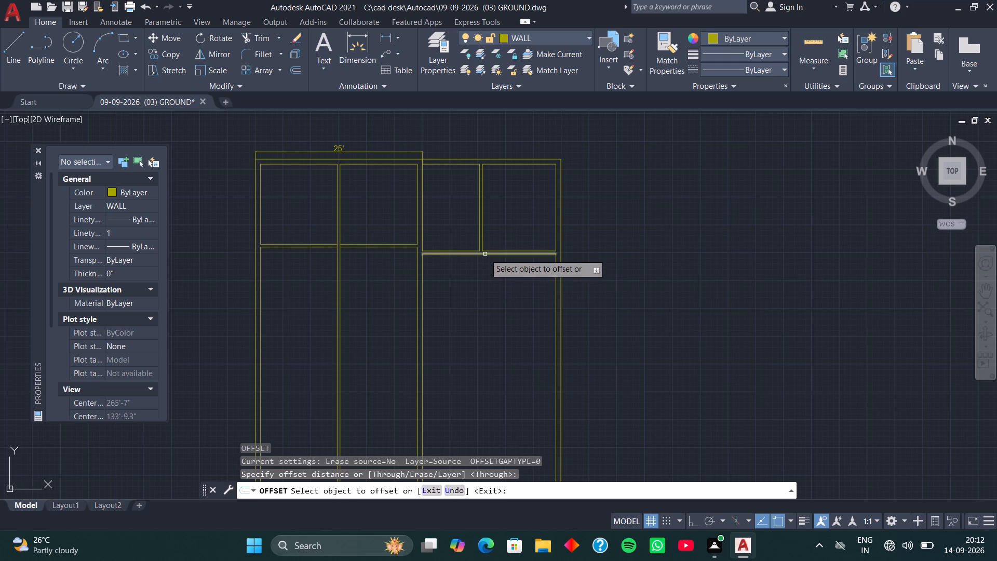
left_click(485, 254)
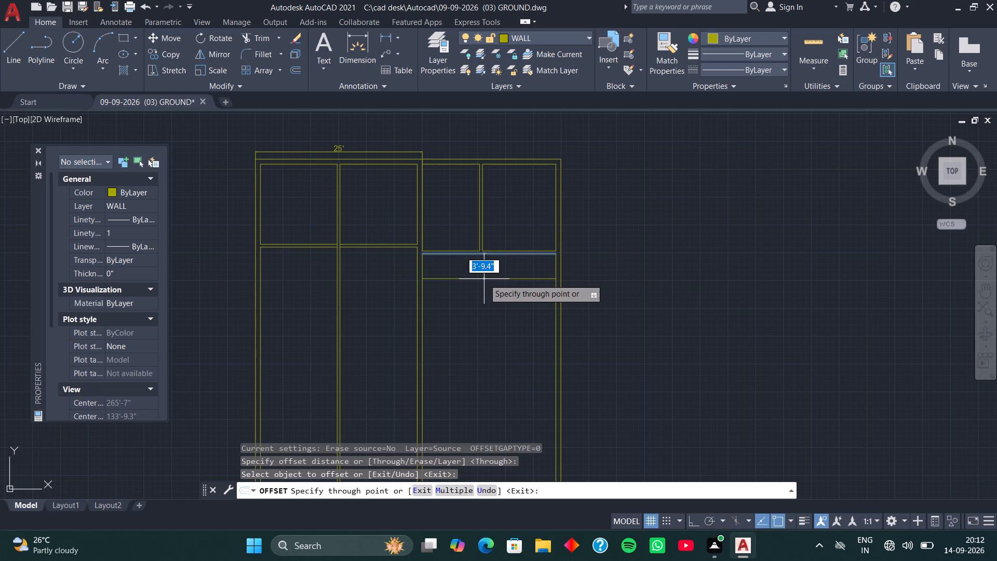
type("10")
key("apostrophe")
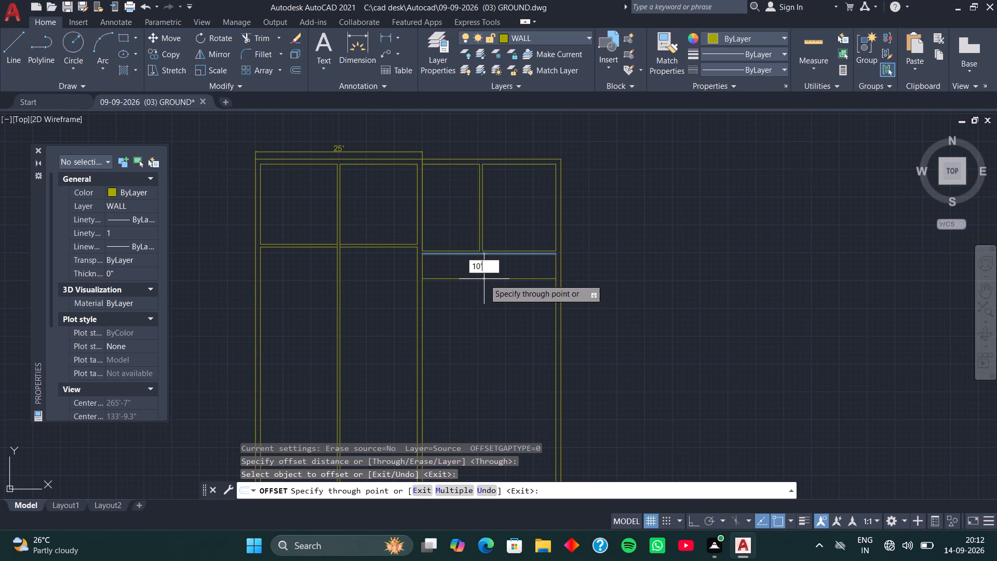
key("Return")
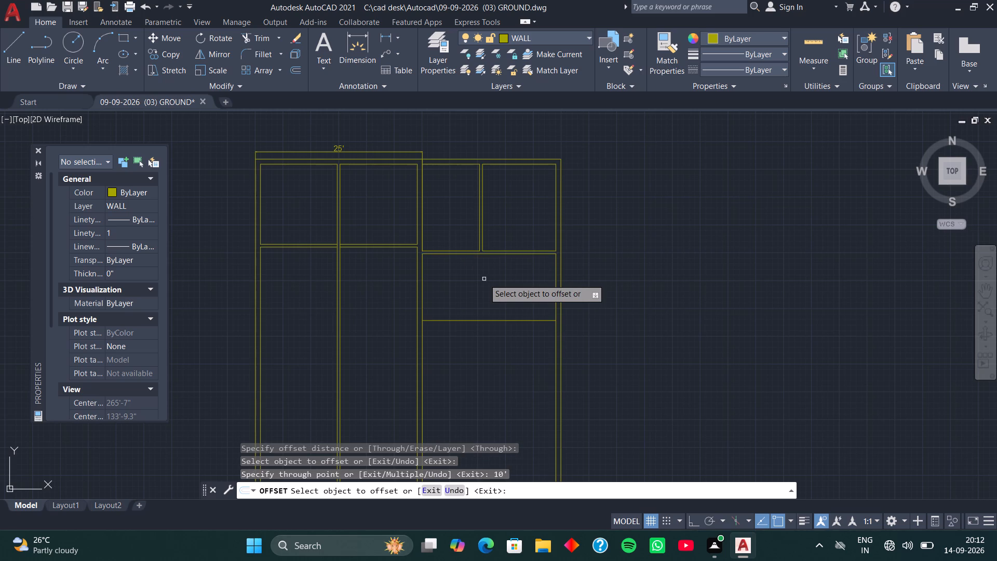
left_click(492, 320)
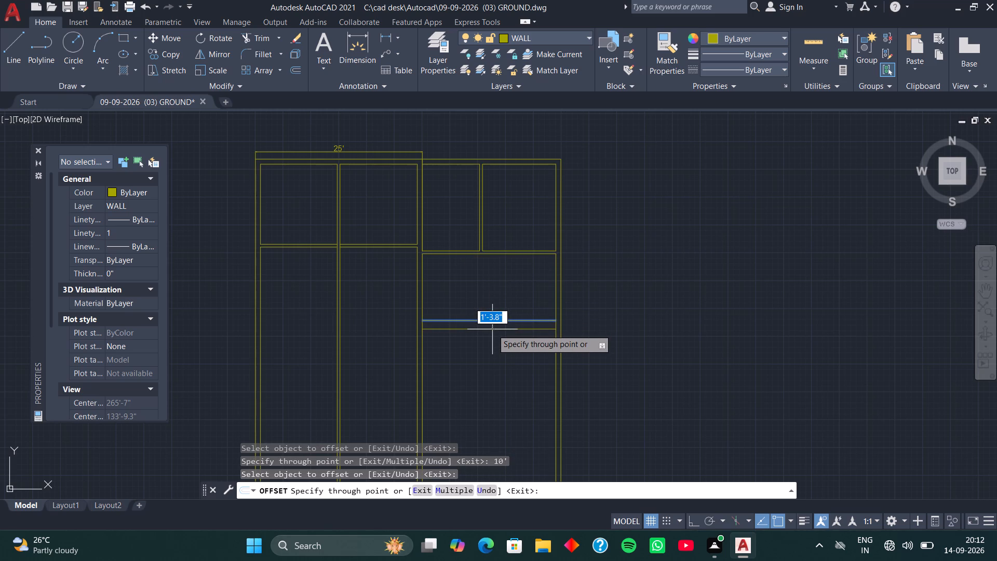
key("5")
key("Return")
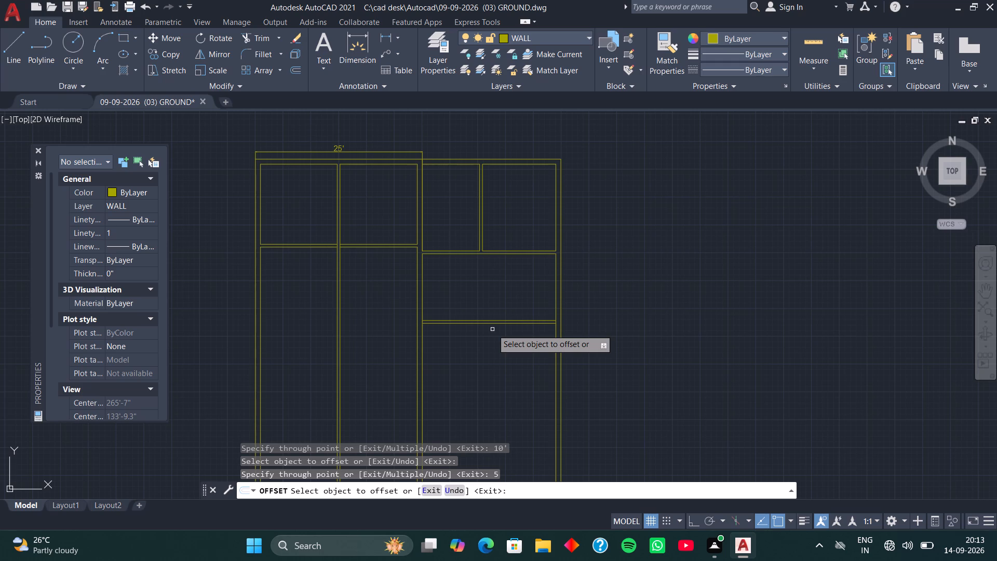
scroll(432, 318, "up", 3)
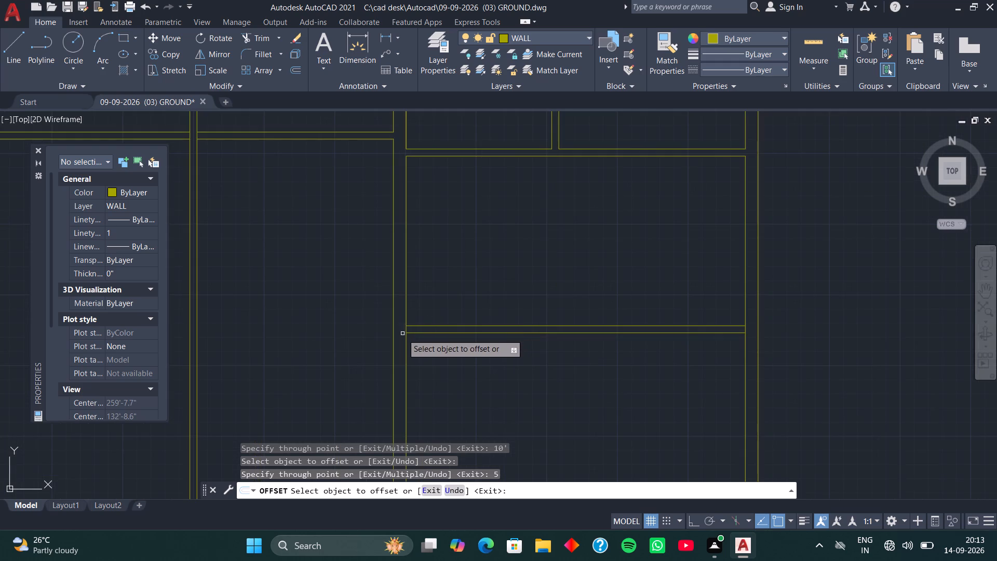
scroll(402, 334, "up", 4)
middle_click_drag(400, 334, 299, 332)
scroll(284, 330, "down", 2)
middle_click_drag(284, 330, 280, 329)
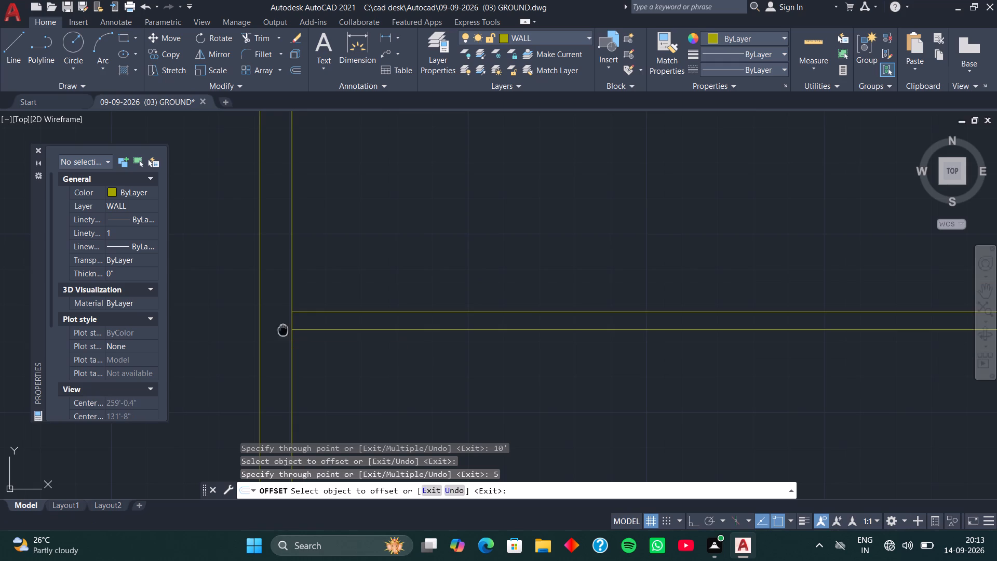
middle_click_drag(280, 329, 258, 319)
key("space")
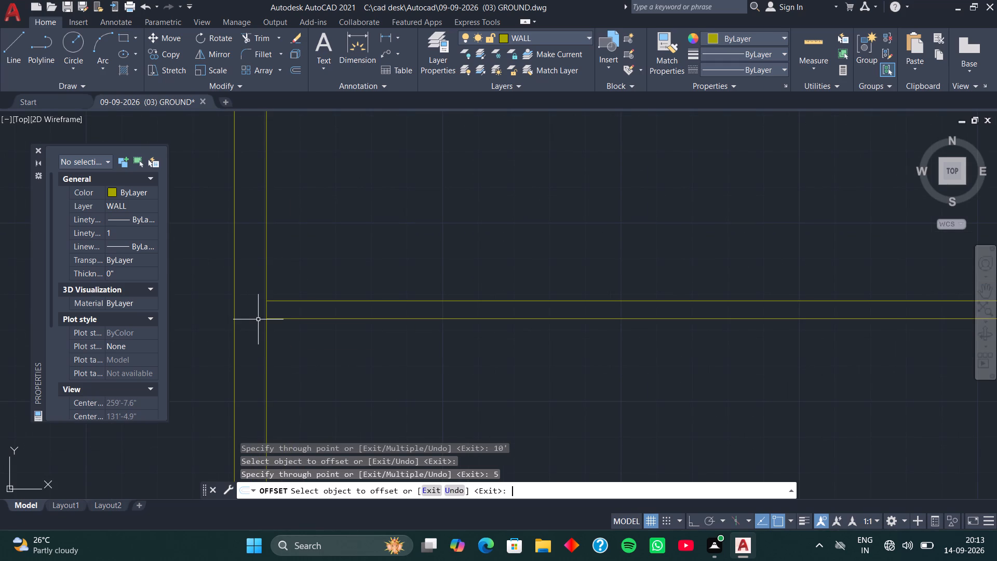
Trim the bay's left wall line and the far-right wall's inner line between the two lines of the new lower horizontal partition.
type("TR")
key("space")
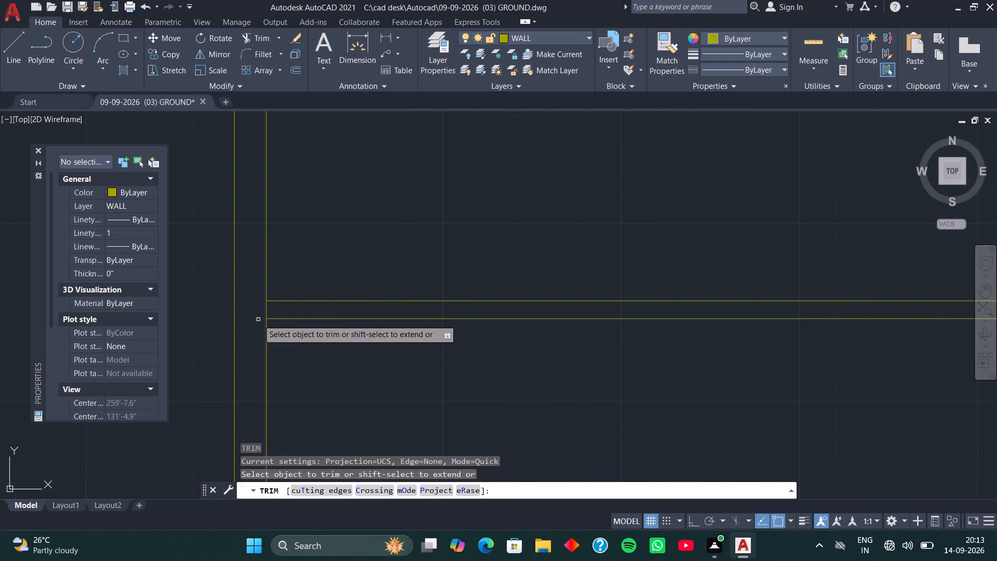
left_click(265, 314)
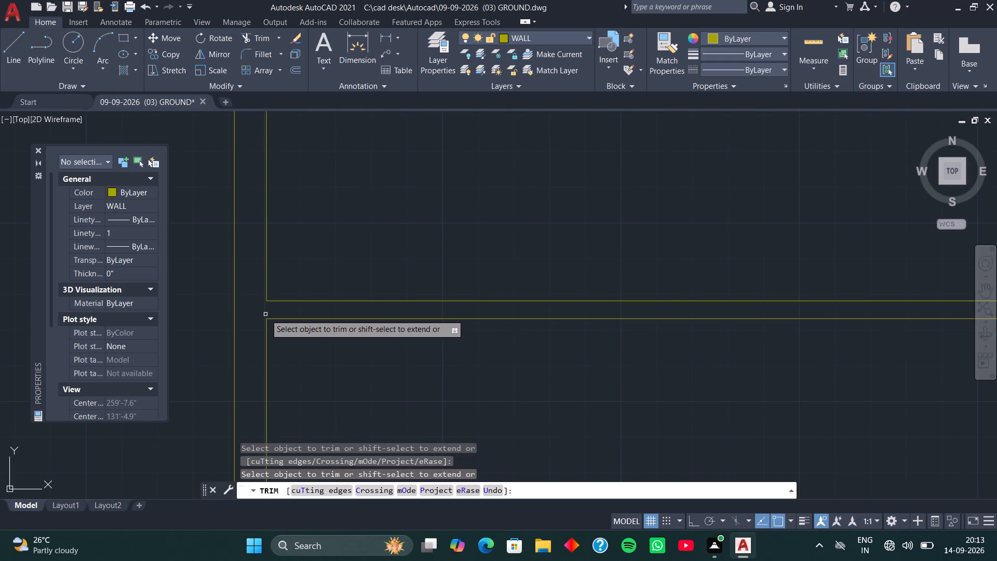
scroll(838, 384, "down", 1)
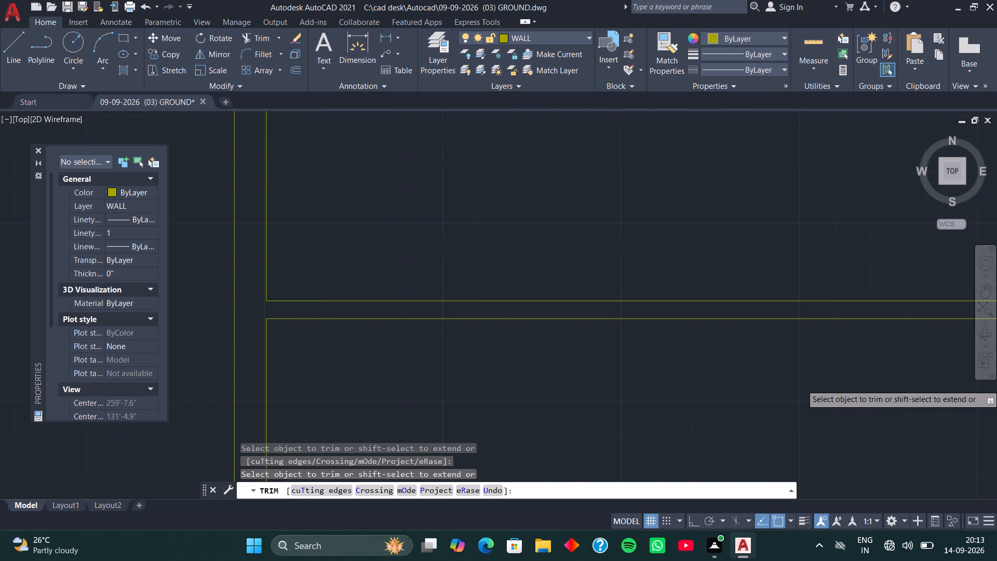
scroll(838, 384, "down", 1)
middle_click_drag(838, 383, 559, 410)
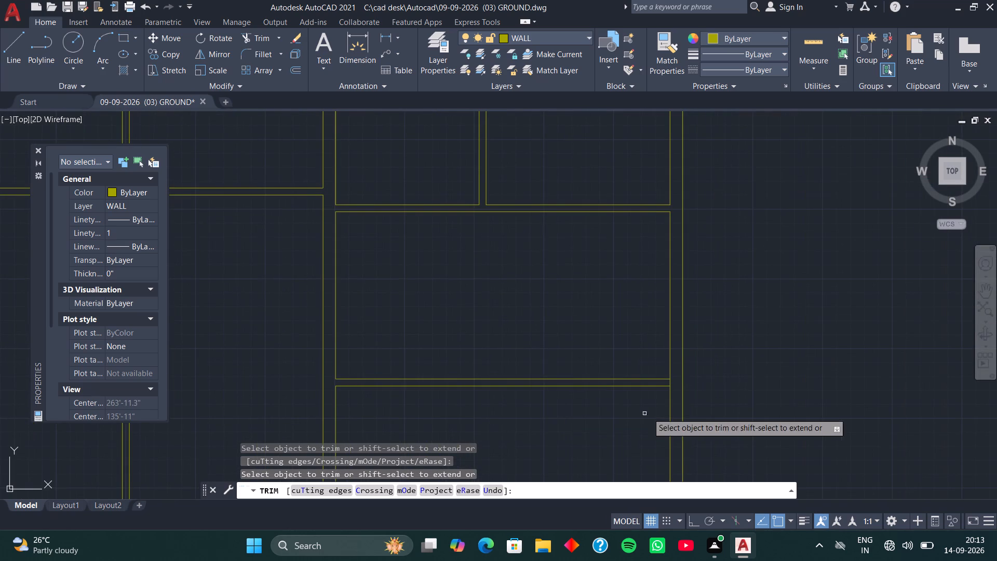
scroll(667, 376, "up", 3)
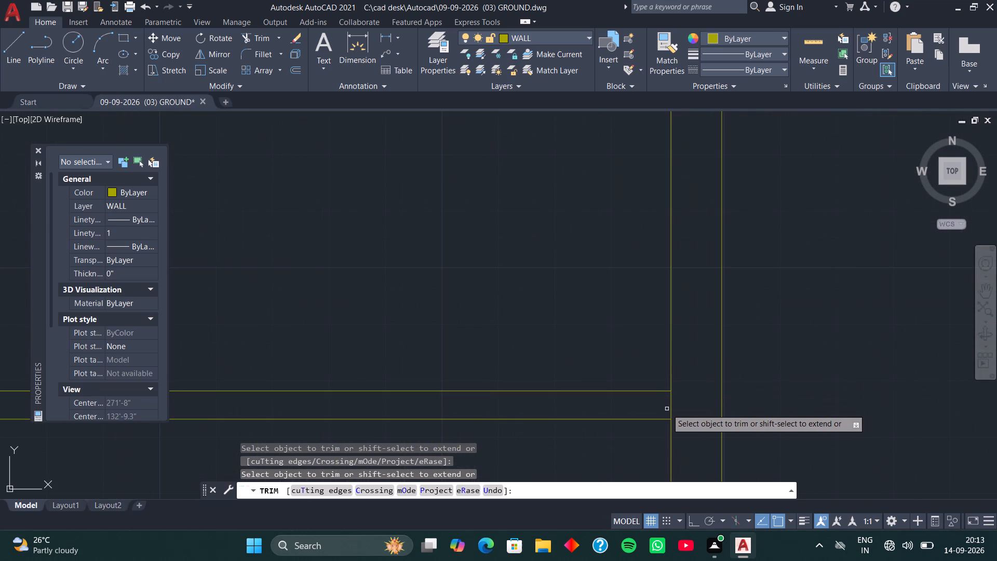
left_click(670, 407)
scroll(670, 407, "down", 3)
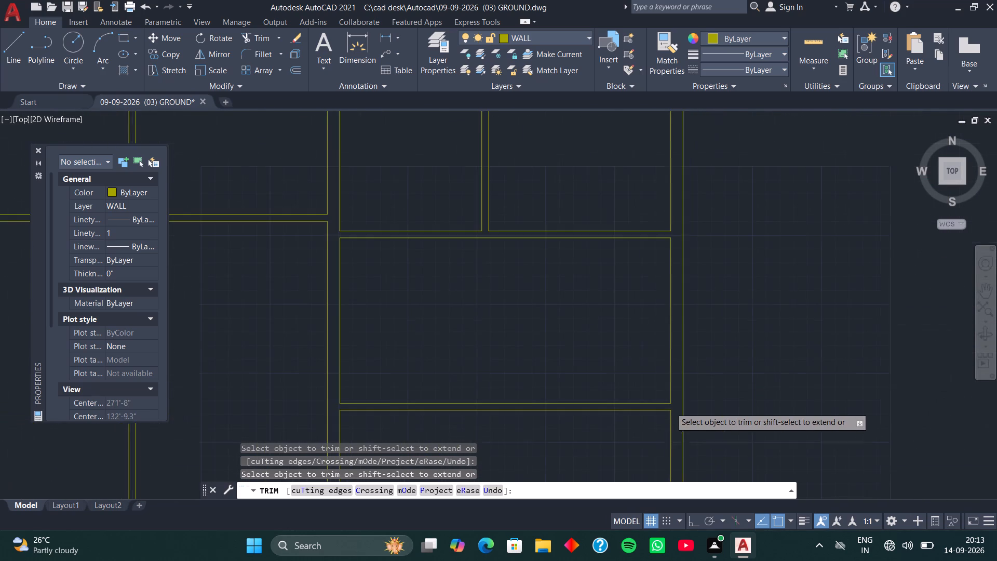
middle_click_drag(642, 430, 666, 288)
middle_click_drag(624, 363, 645, 332)
scroll(645, 332, "down", 1)
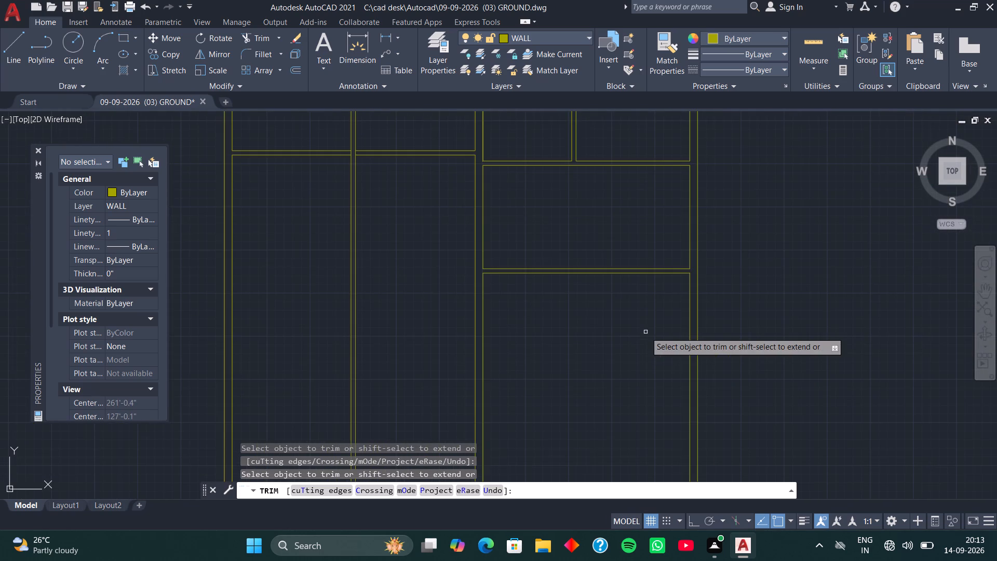
middle_click_drag(642, 327, 640, 372)
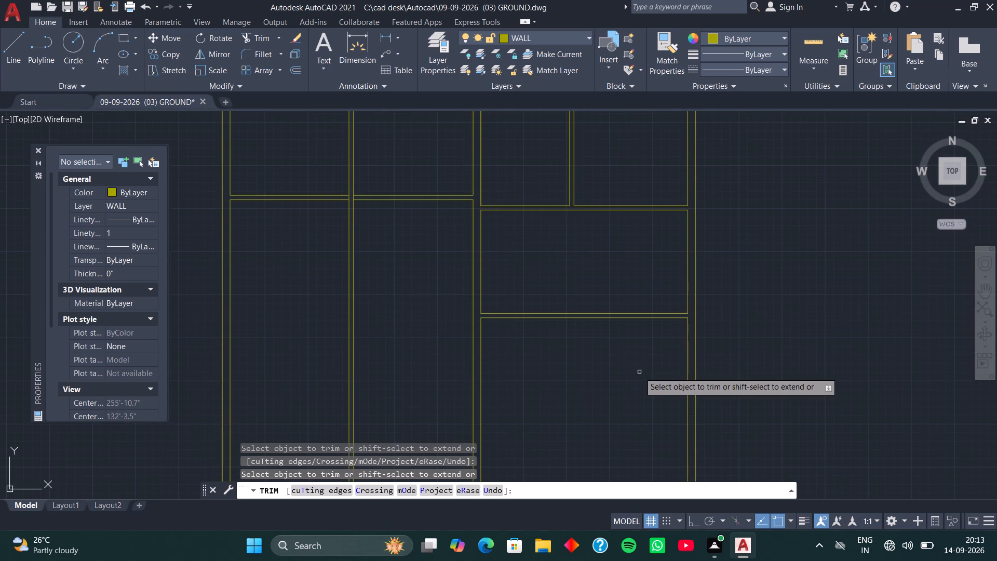
key("space")
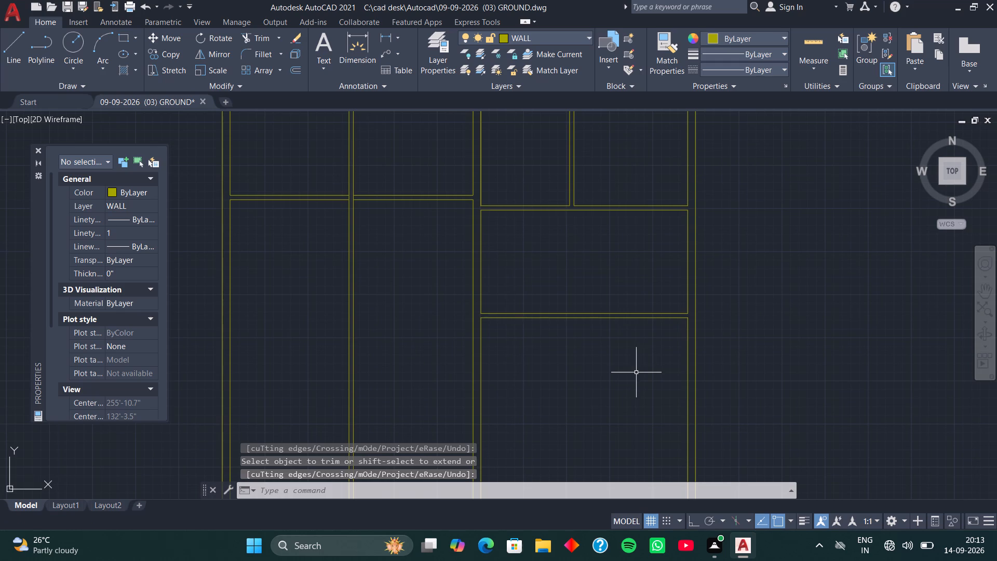
In the bay's middle room, offset the far-right wall's inner line 4' to the left, and offset that new line another 5" left.
middle_click_drag(640, 259, 607, 265)
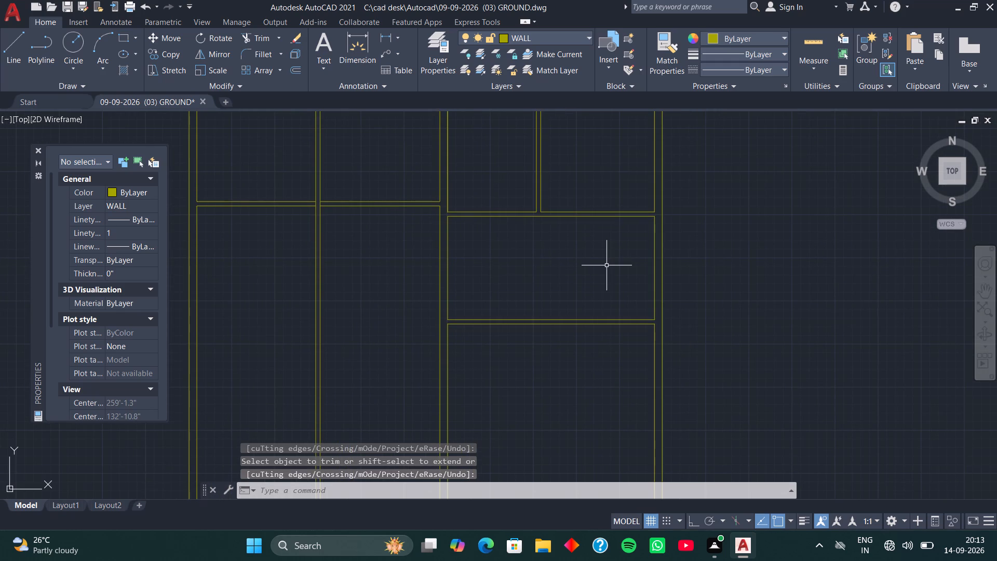
scroll(607, 265, "down", 1)
middle_click_drag(607, 265, 585, 259)
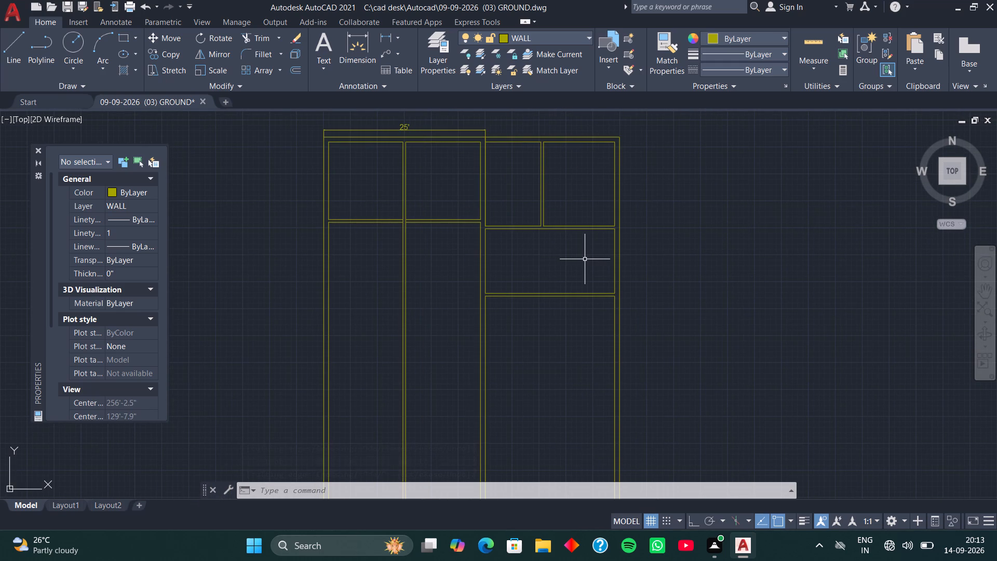
type("O")
key("space")
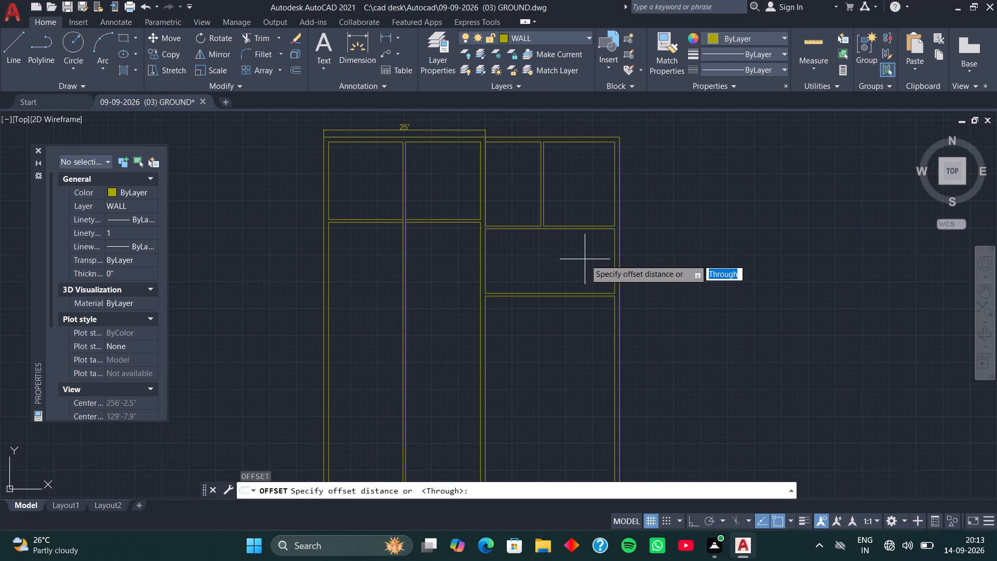
key("space")
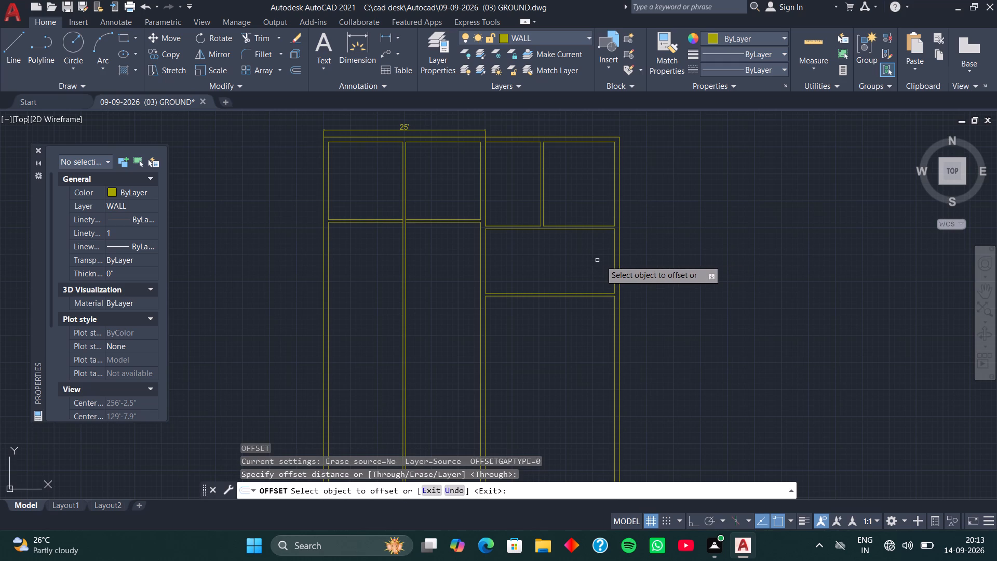
left_click(614, 264)
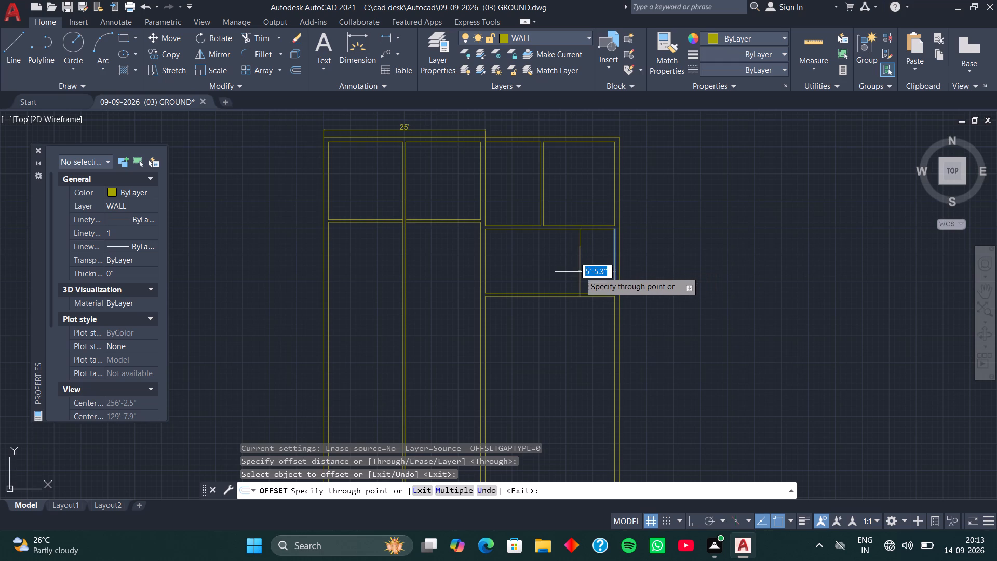
type("4'")
key("Return")
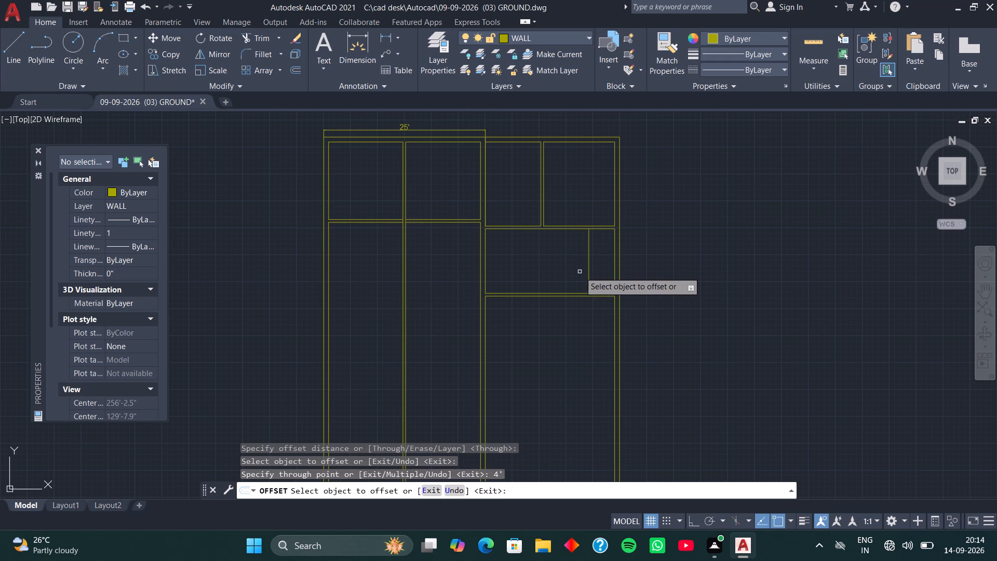
left_click(589, 271)
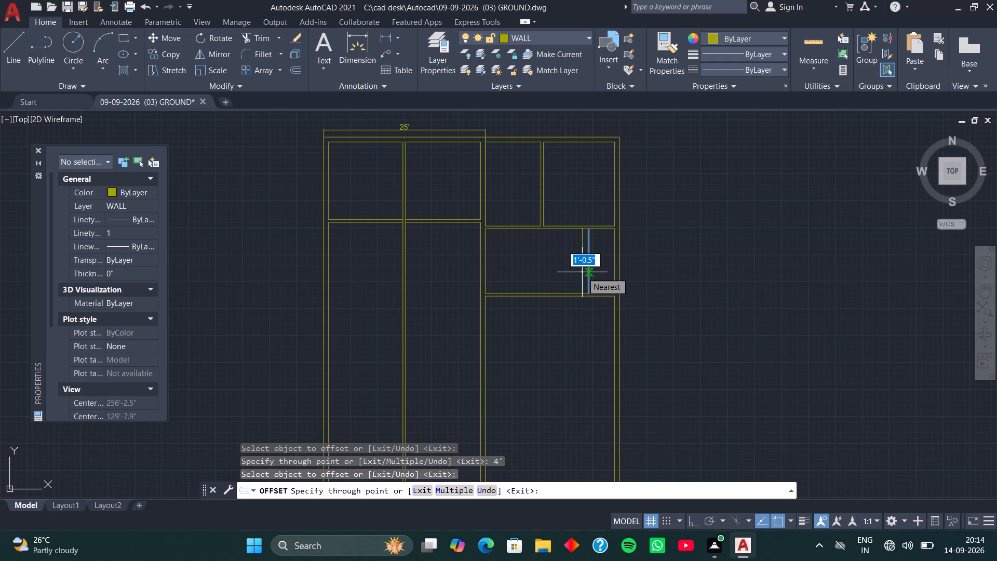
key("5")
key("Return")
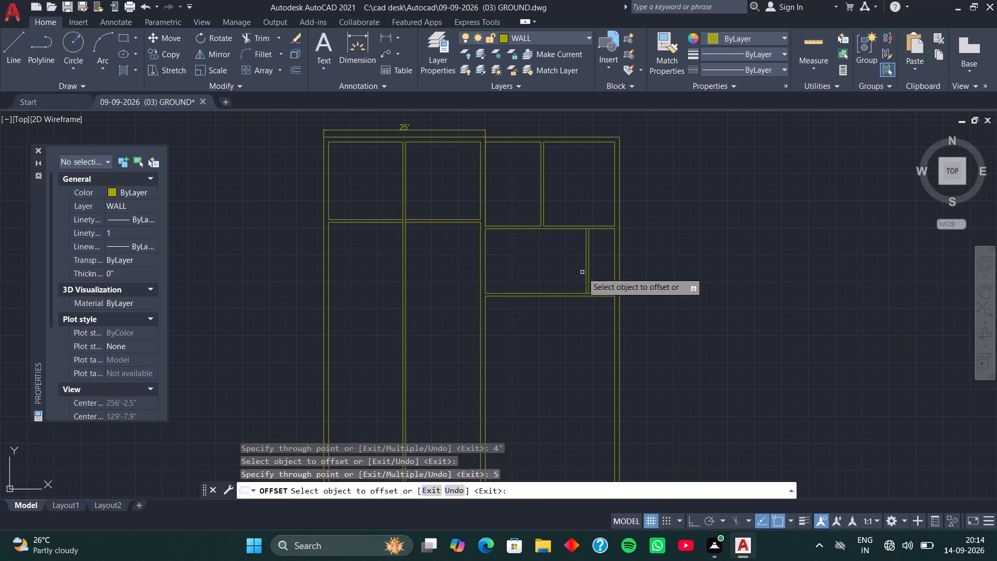
scroll(578, 261, "up", 2)
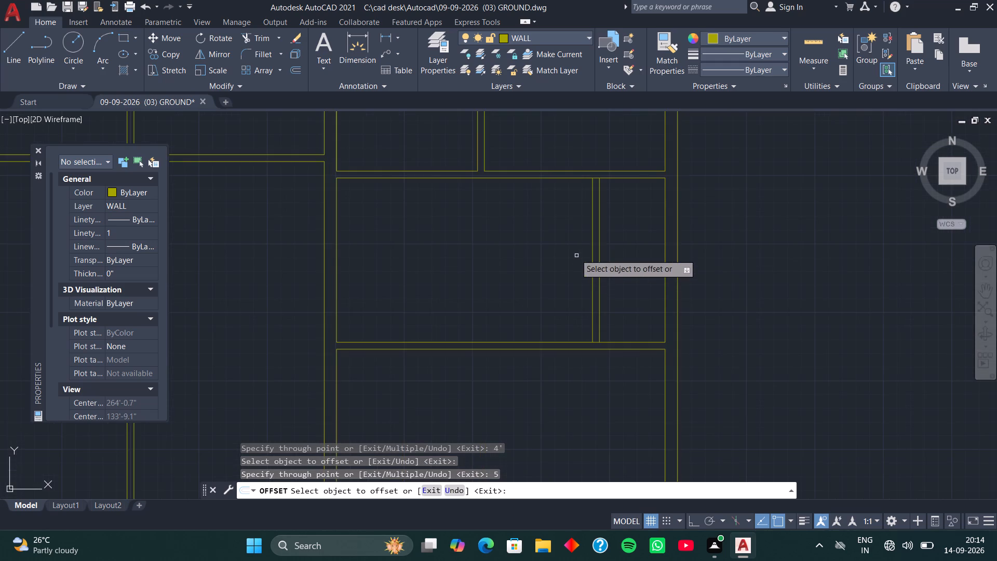
Trim the bay's middle-room top and bottom wall lines between the two lines of the new vertical partition.
middle_click_drag(558, 237, 455, 270)
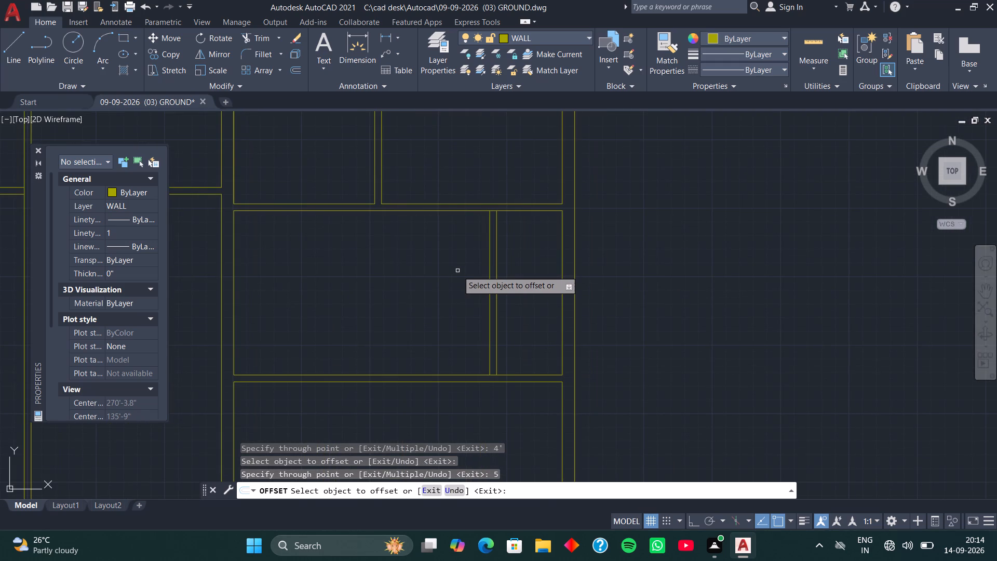
key("space")
type("TR")
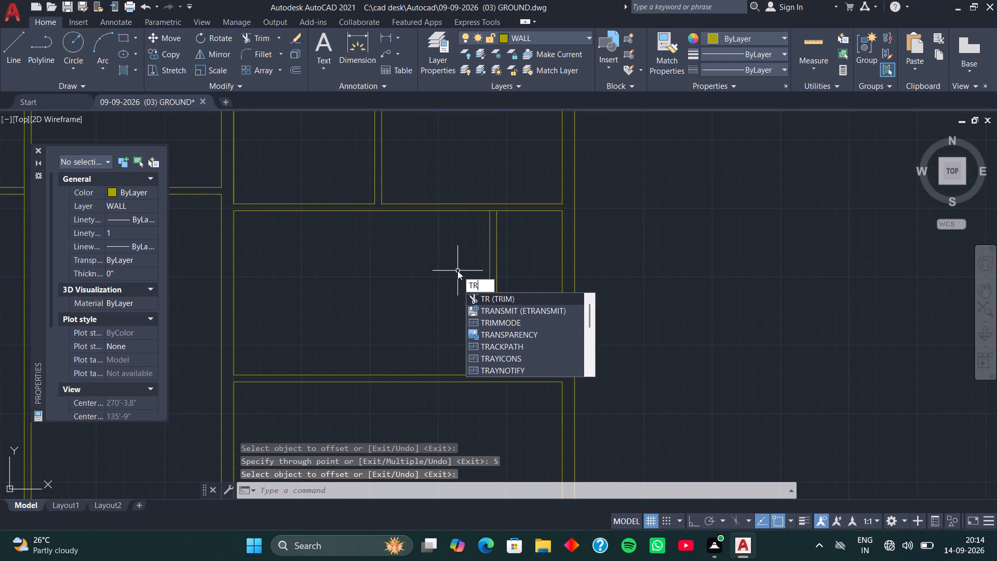
key("space")
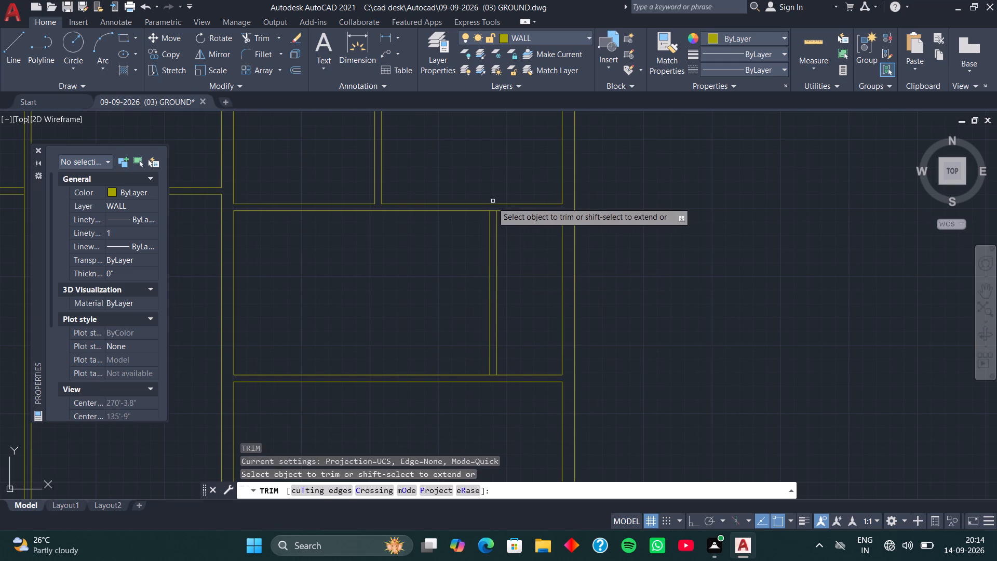
scroll(489, 216, "up", 4)
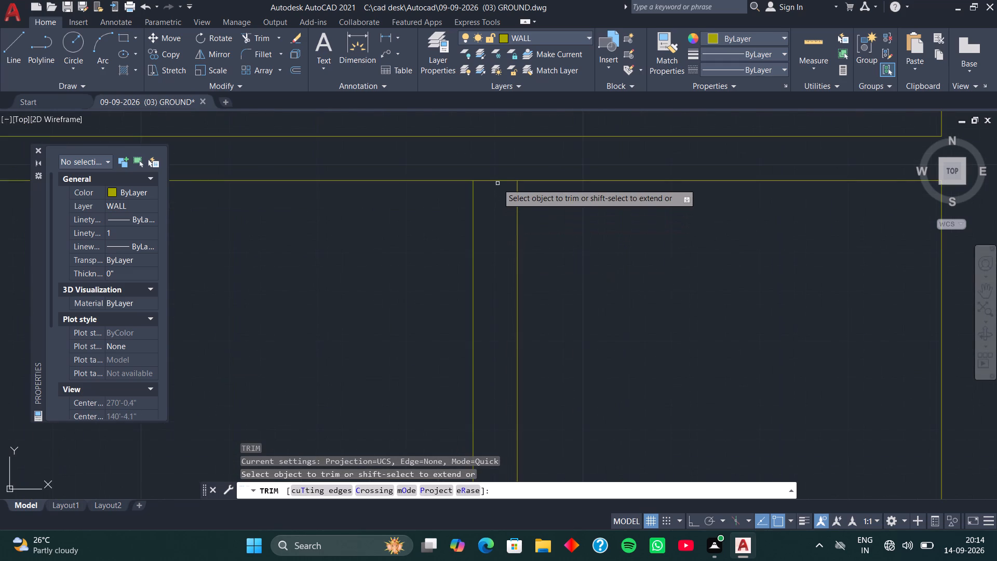
left_click(497, 182)
scroll(497, 224, "down", 2)
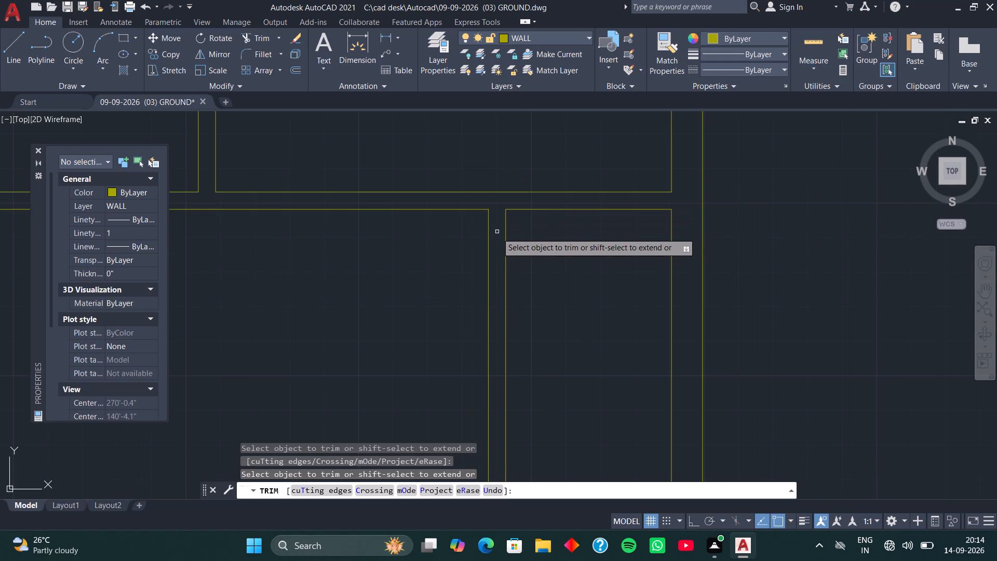
middle_click_drag(502, 350, 493, 175)
middle_click_drag(483, 346, 490, 206)
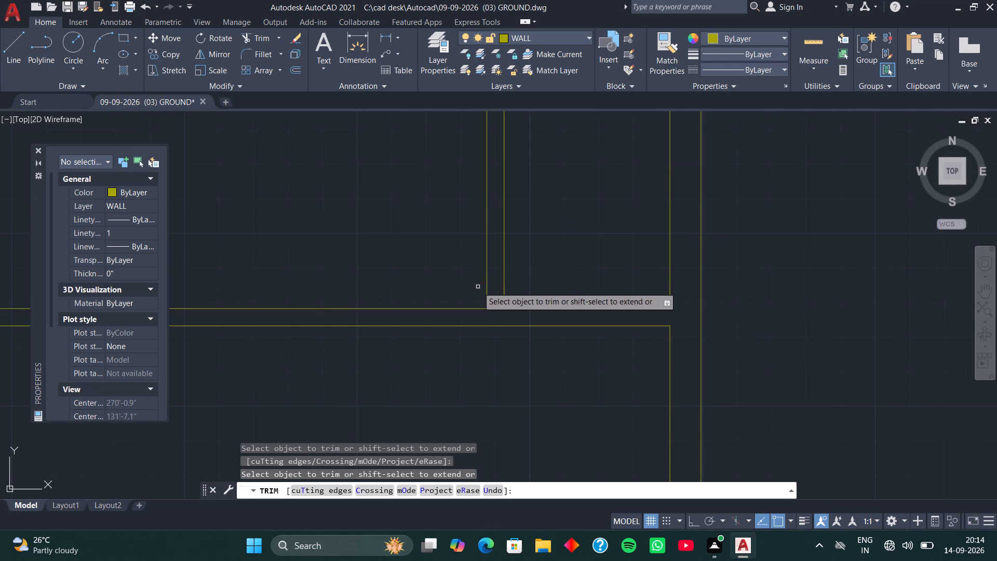
left_click(496, 309)
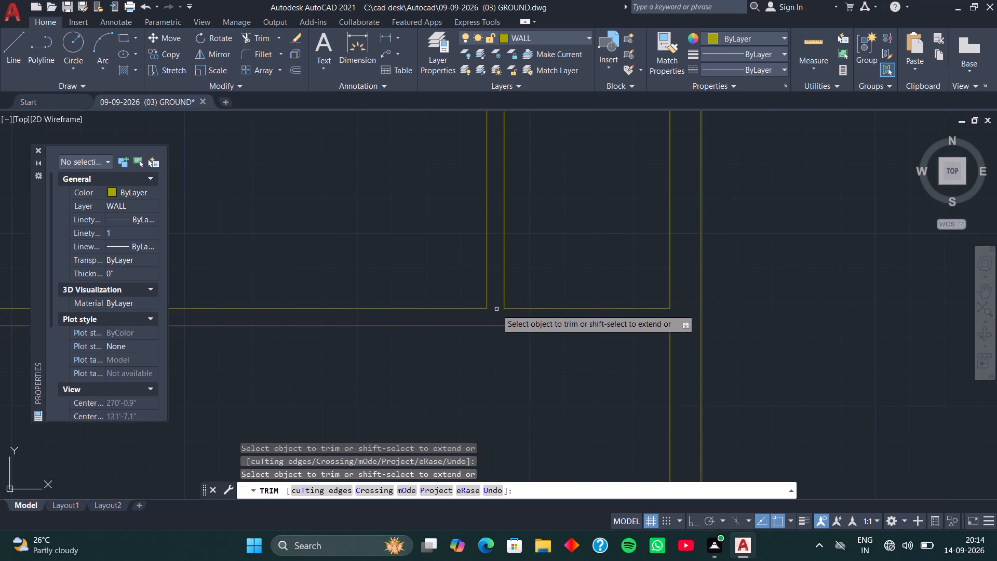
In the 25' block's right half, extend the horizontal partition's lower line left across the central vertical partition to its far line.
scroll(506, 314, "down", 3)
middle_click_drag(533, 275, 505, 296)
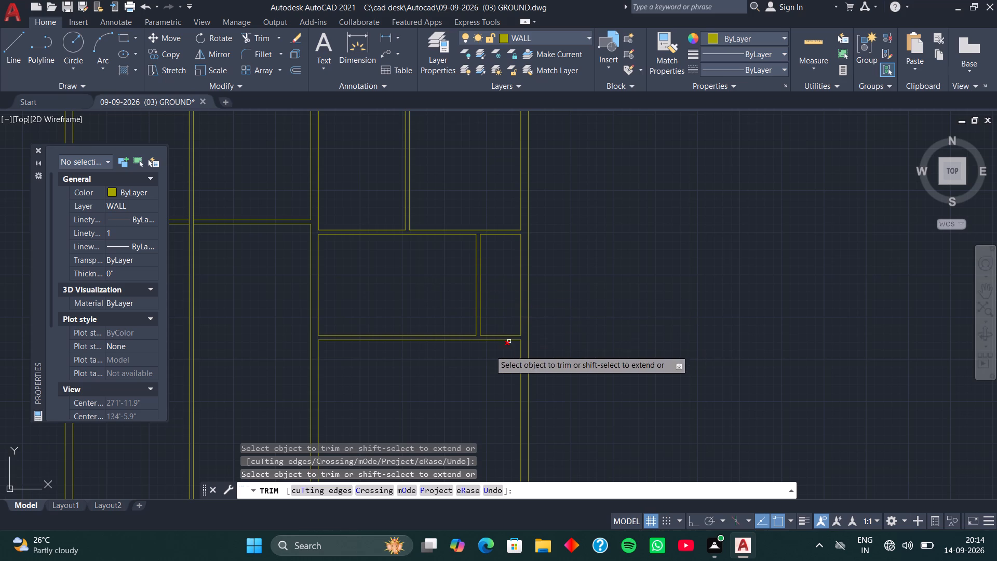
scroll(383, 315, "down", 1)
middle_click_drag(334, 325, 427, 337)
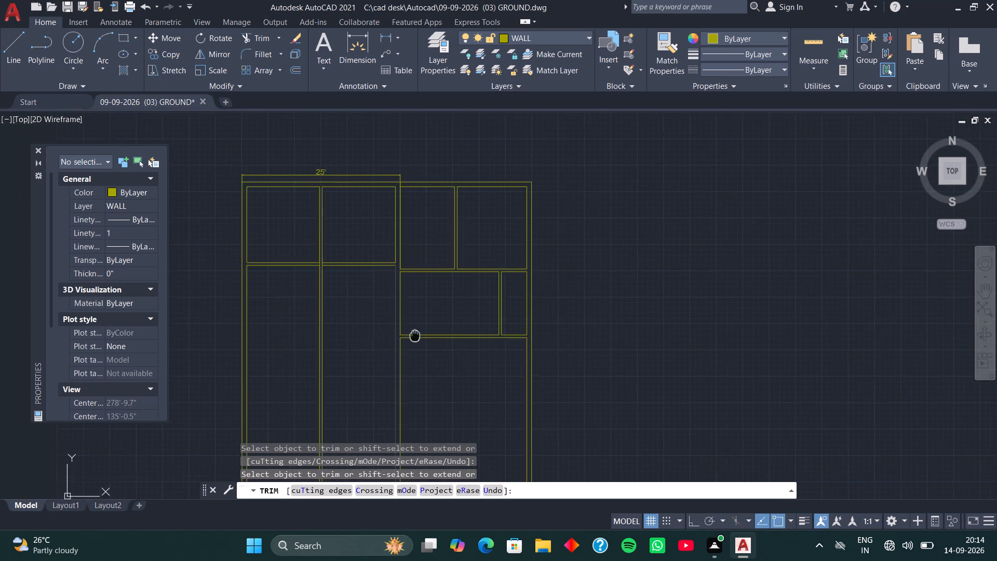
middle_click_drag(427, 337, 457, 337)
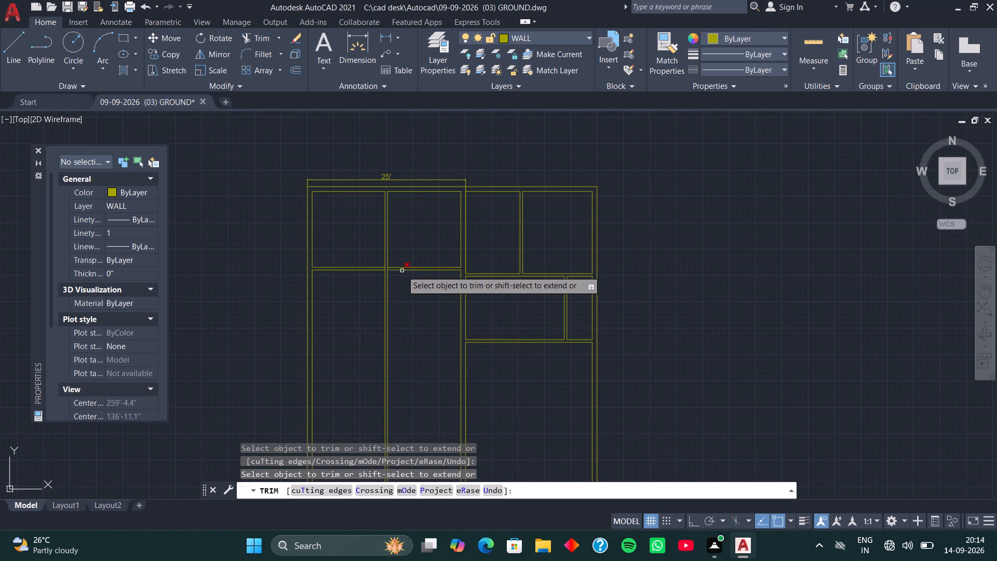
scroll(401, 282, "up", 3)
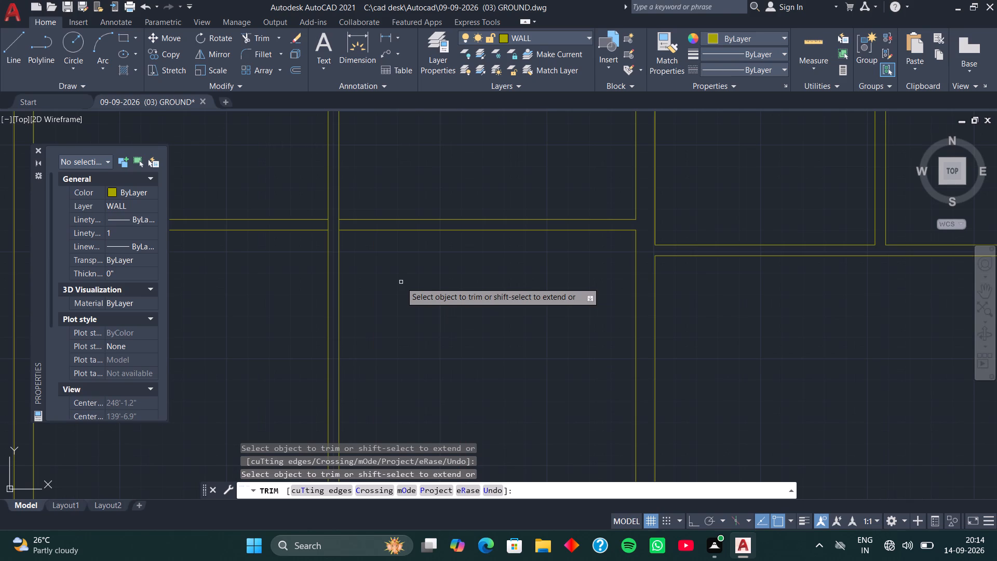
scroll(401, 282, "down", 1)
middle_click_drag(398, 274, 470, 281)
middle_click_drag(450, 284, 489, 289)
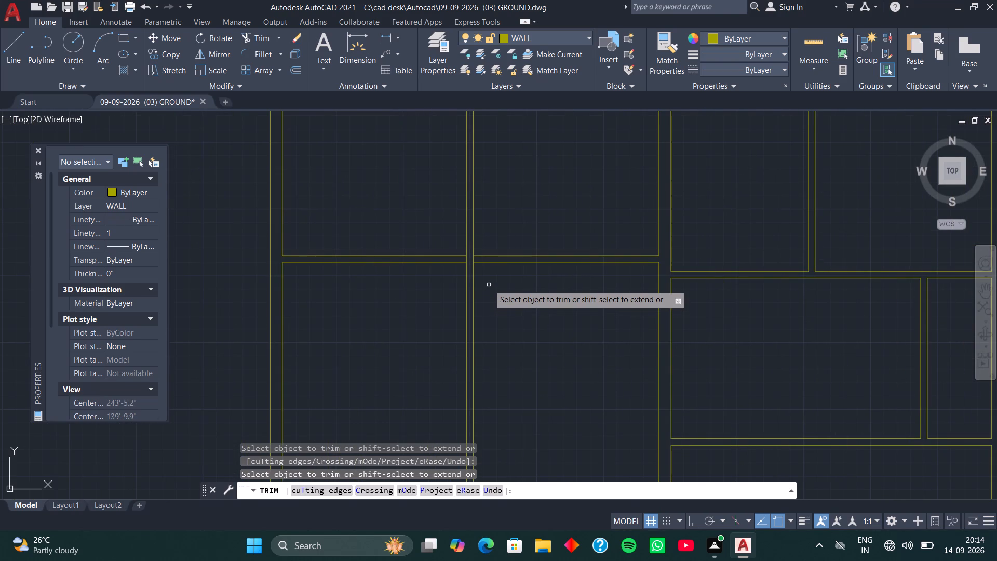
key("space")
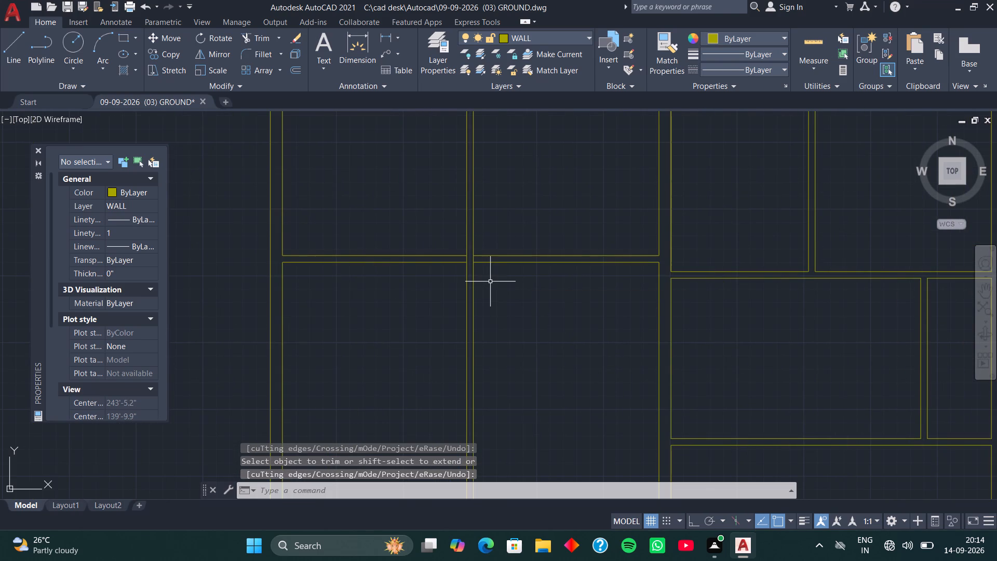
key("e")
type("X")
key("space")
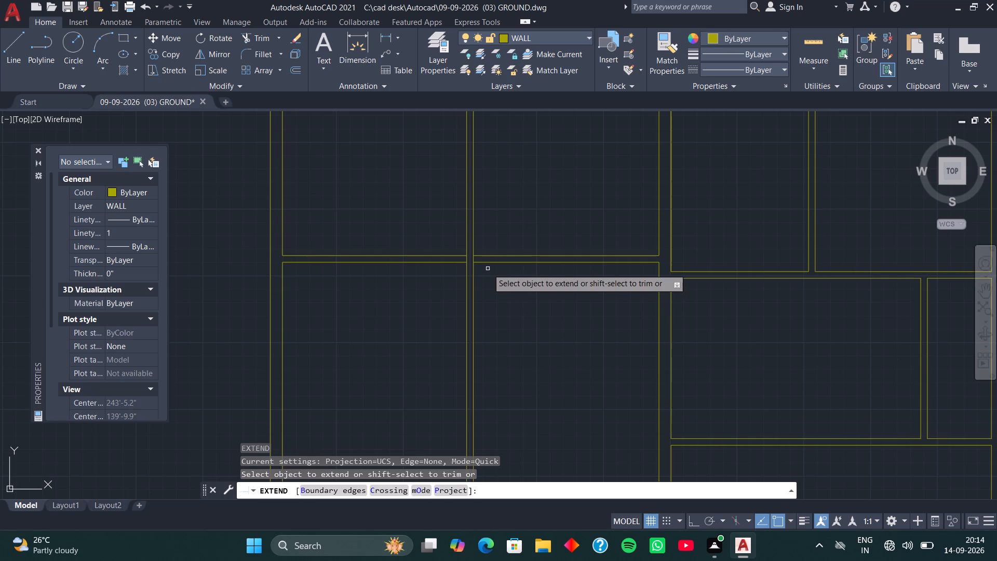
left_click(488, 263)
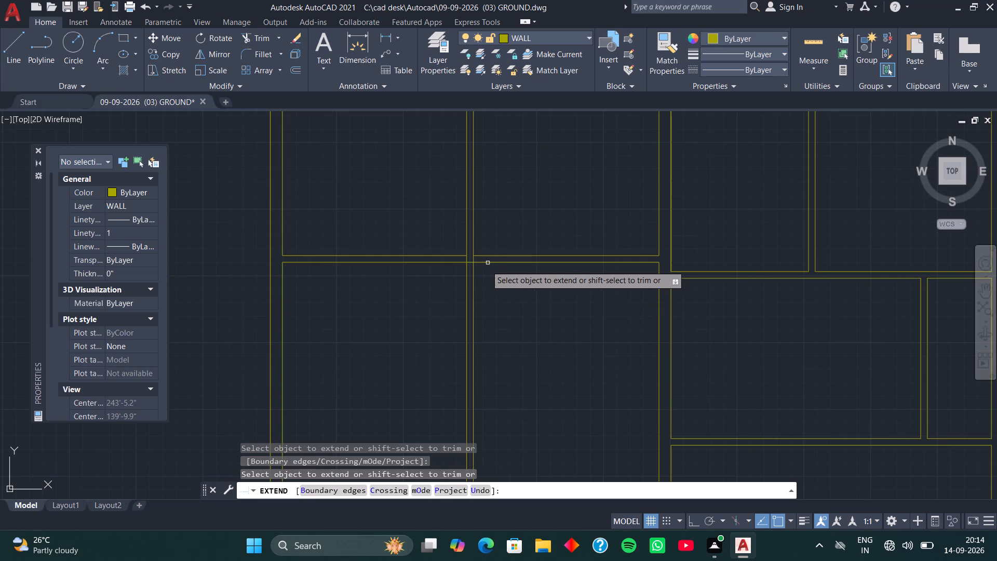
key("space")
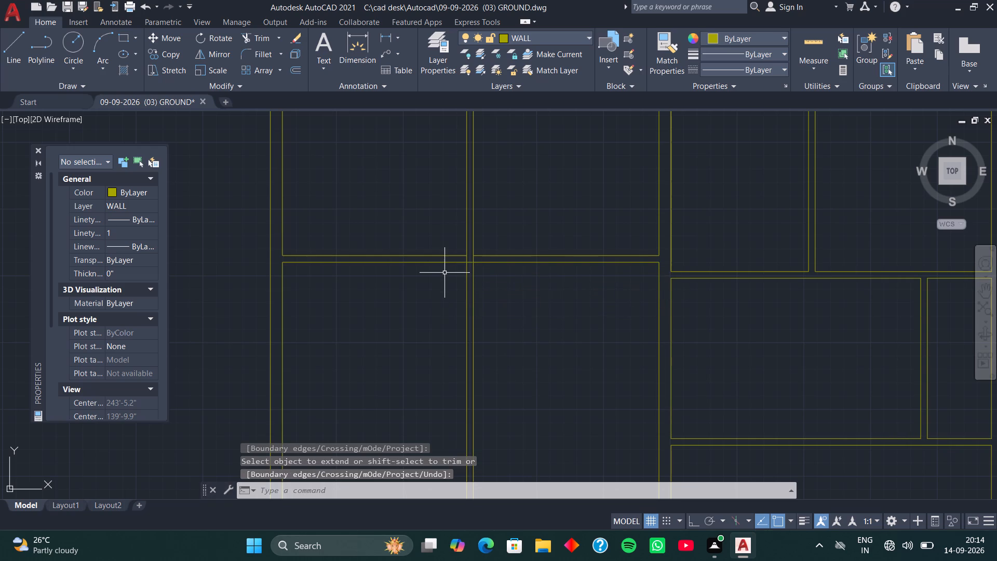
Erase the lower line of the horizontal partition in the 25' block's left half.
left_click(438, 261)
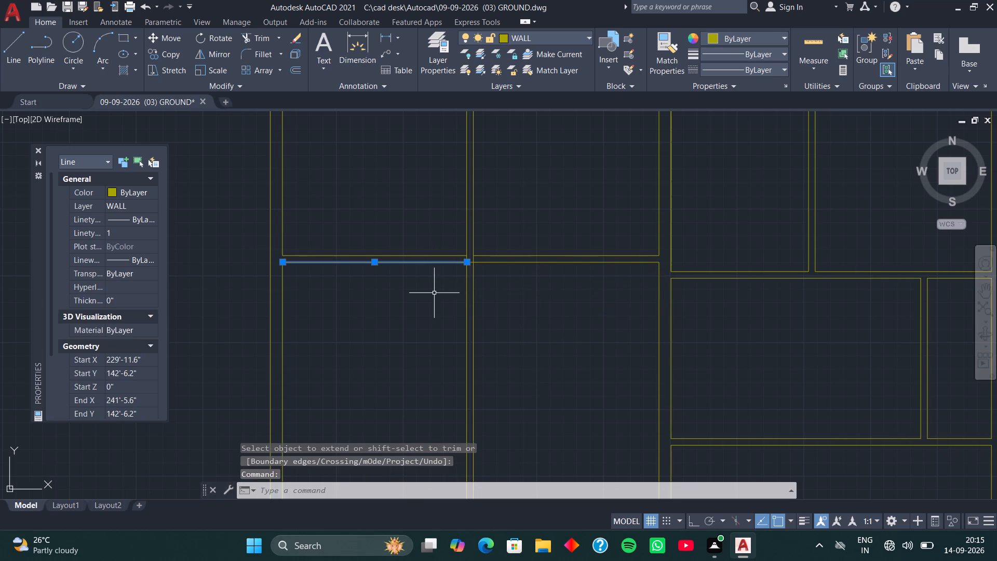
key("Delete")
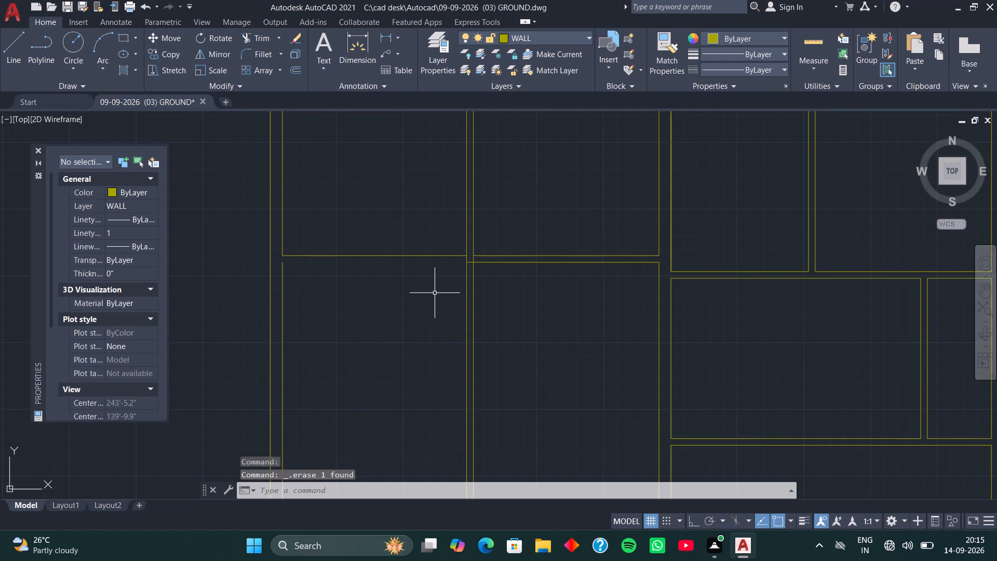
Extend the horizontal partition's remaining lower line left to the inner line of the block's left outer wall.
key("e")
type("X")
key("space")
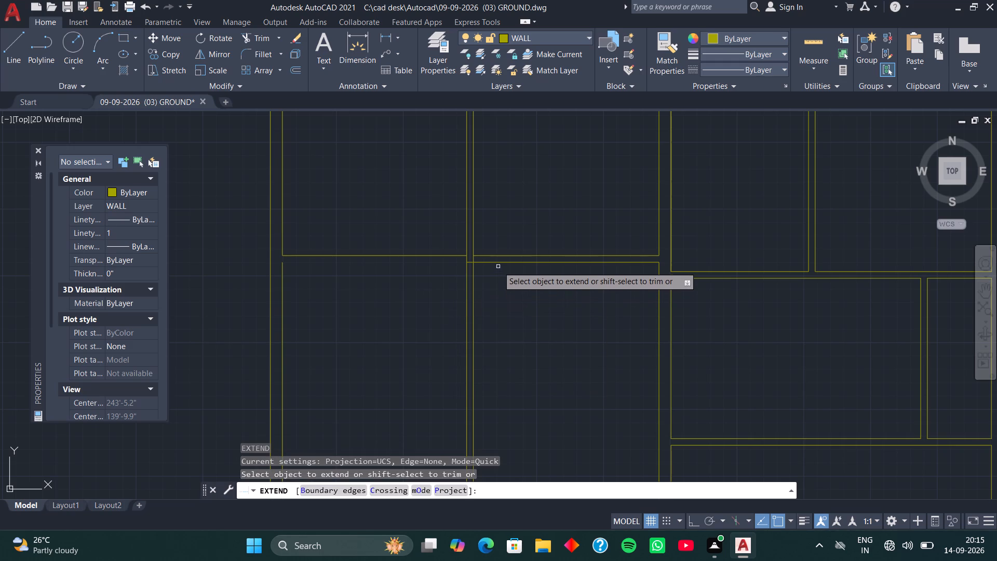
left_click(498, 263)
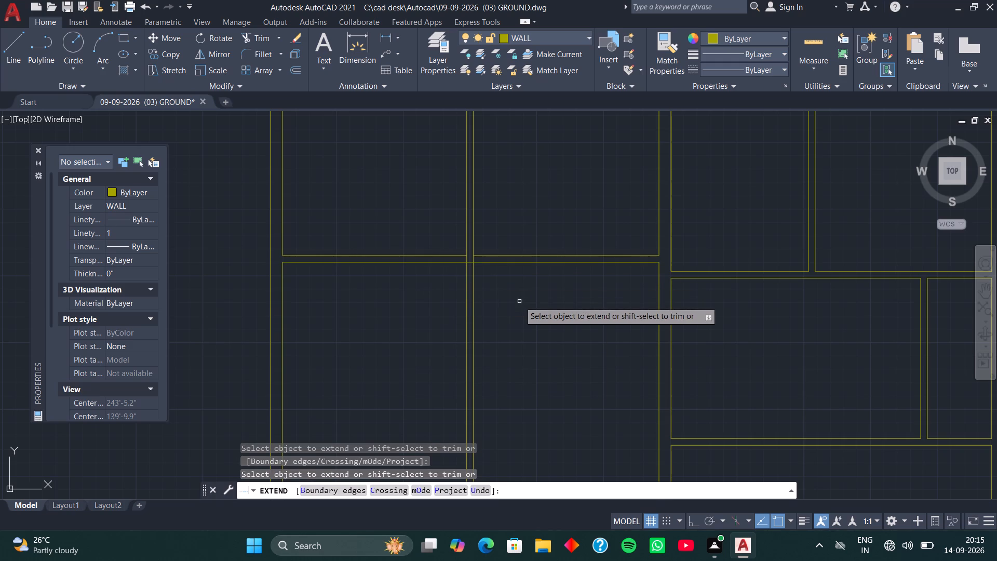
key("space")
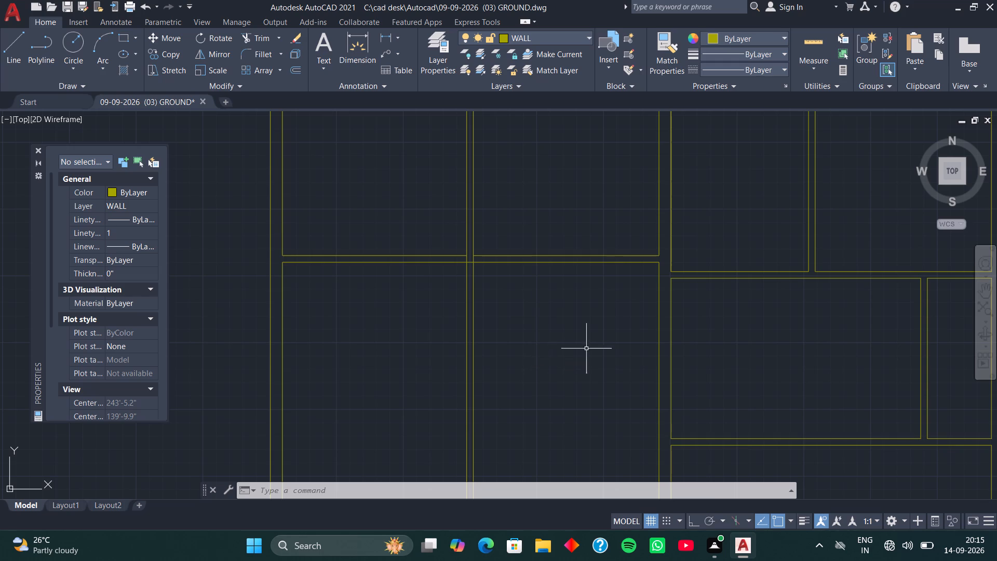
Offset the lower line of the 25' block's horizontal partition 15' downward, and offset that new line another 5" down.
key("o")
key("space")
key("space")
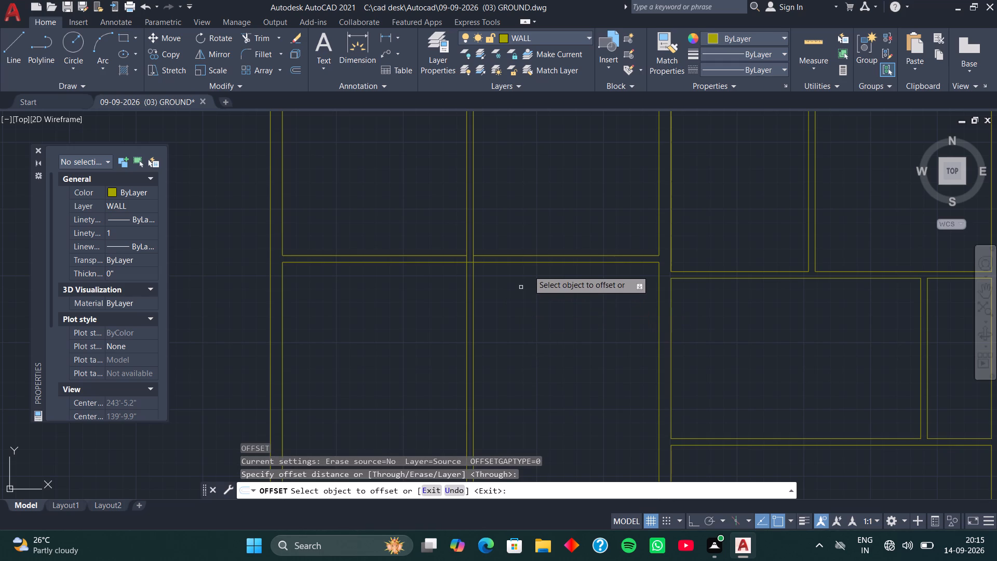
left_click(532, 263)
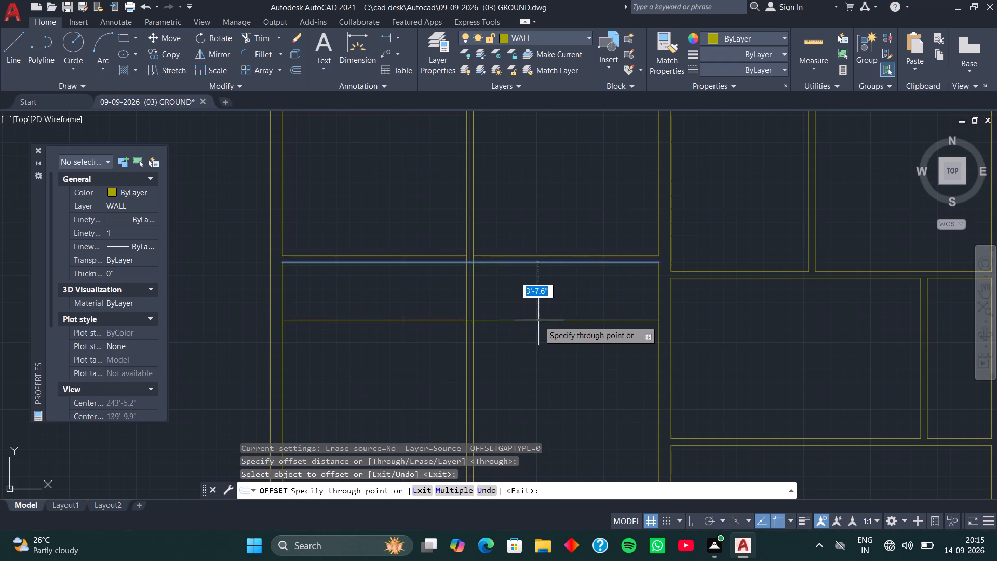
scroll(539, 322, "down", 2)
middle_click_drag(555, 380, 543, 239)
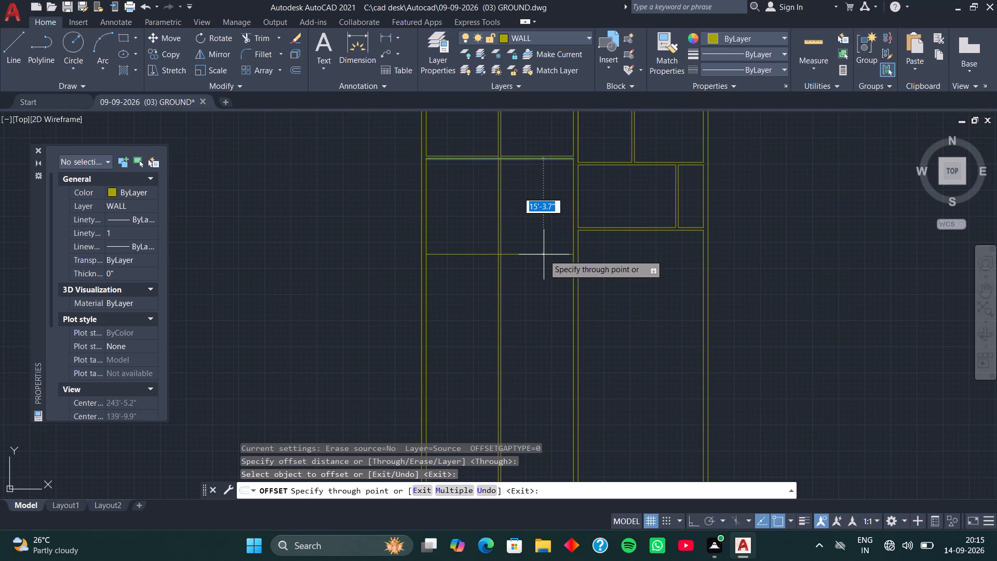
type("15'")
key("Return")
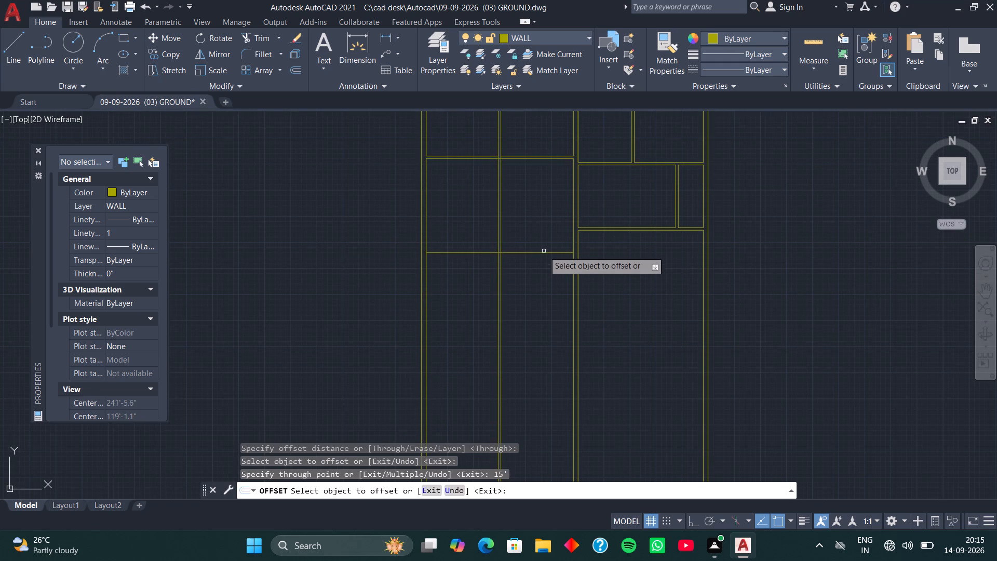
left_click(547, 251)
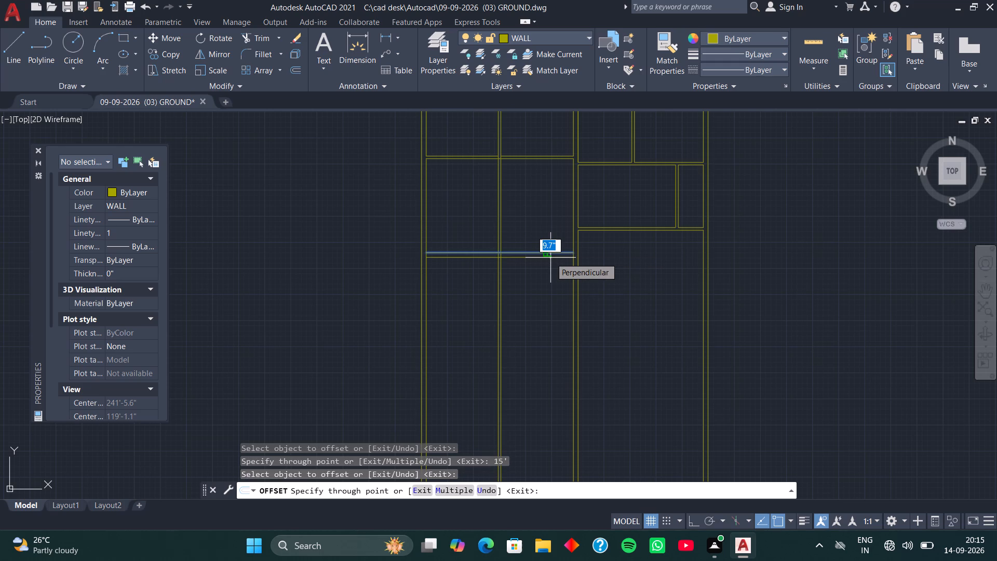
key("5")
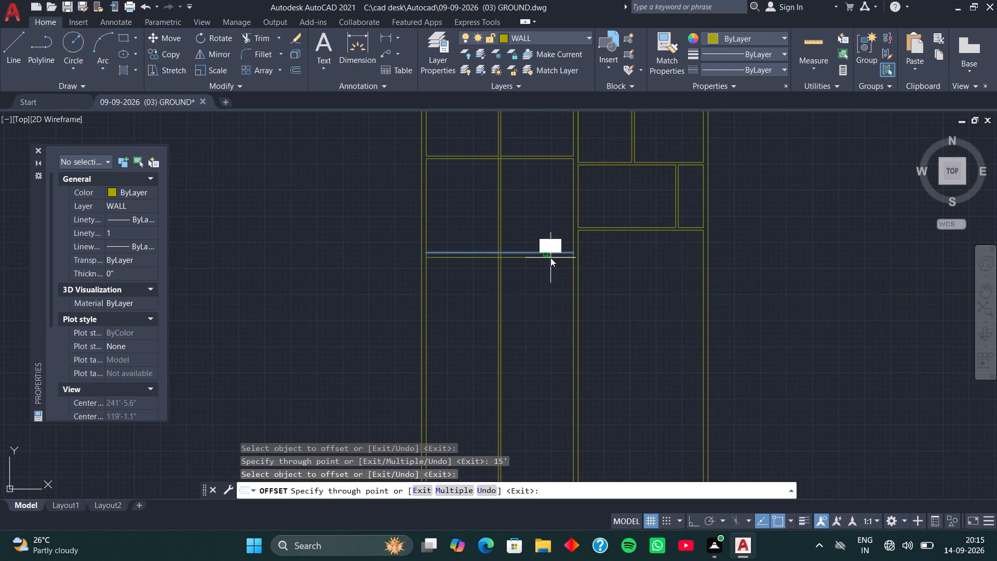
key("Return")
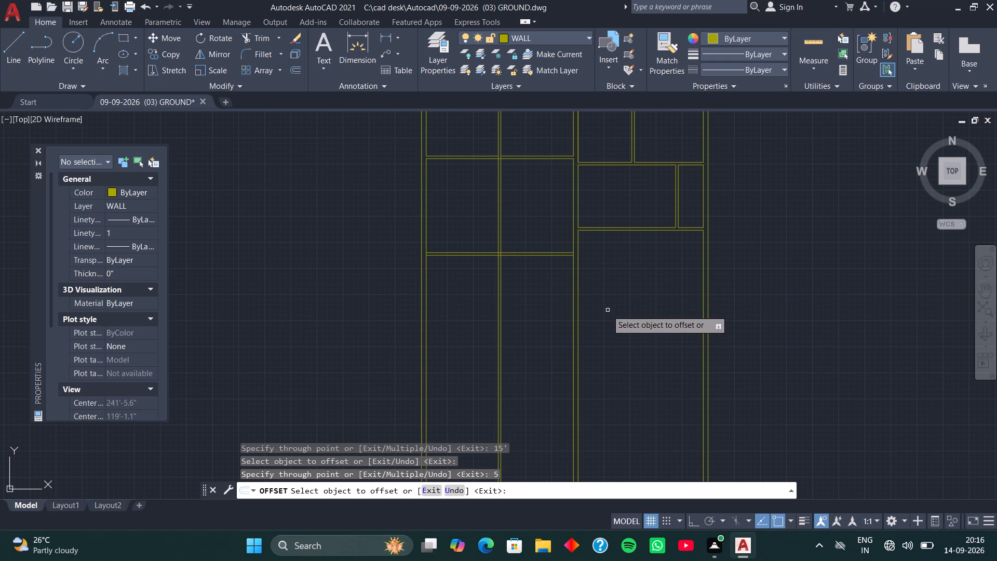
key("space")
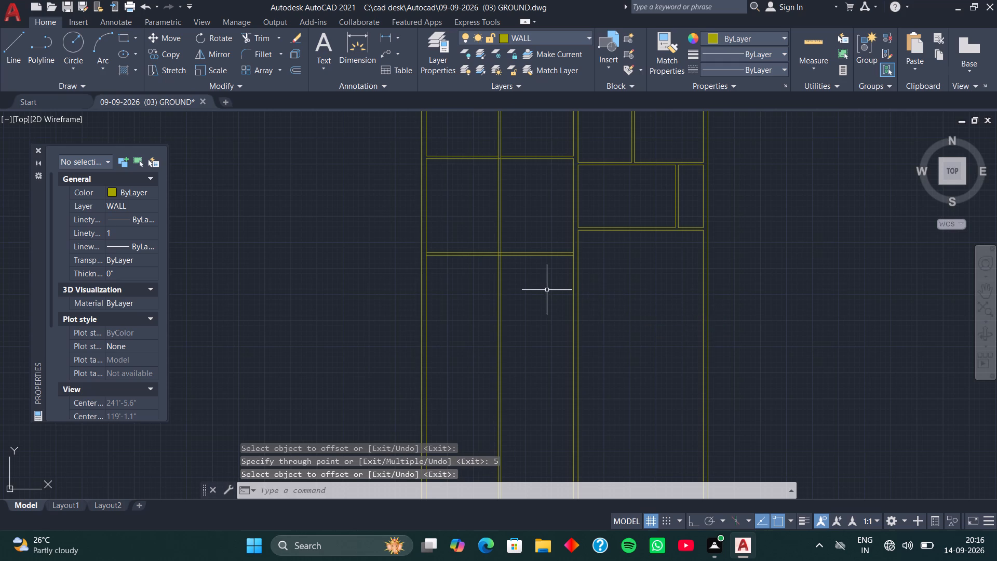
Trim the inner lines of the 25' block's two side walls where they cross the new lower 5" horizontal partition.
scroll(547, 290, "up", 3)
scroll(535, 249, "down", 2)
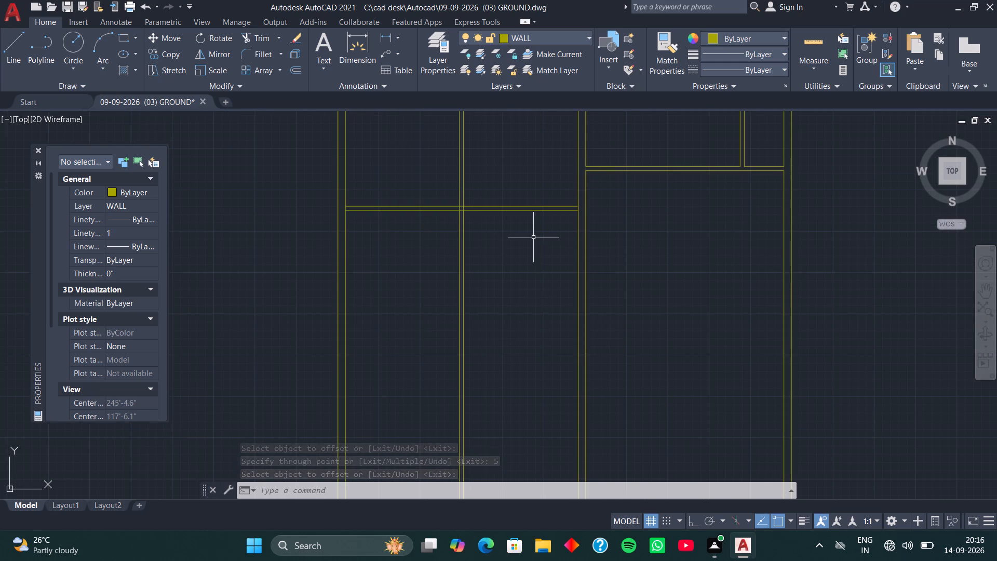
middle_click_drag(531, 229, 549, 279)
scroll(577, 265, "up", 3)
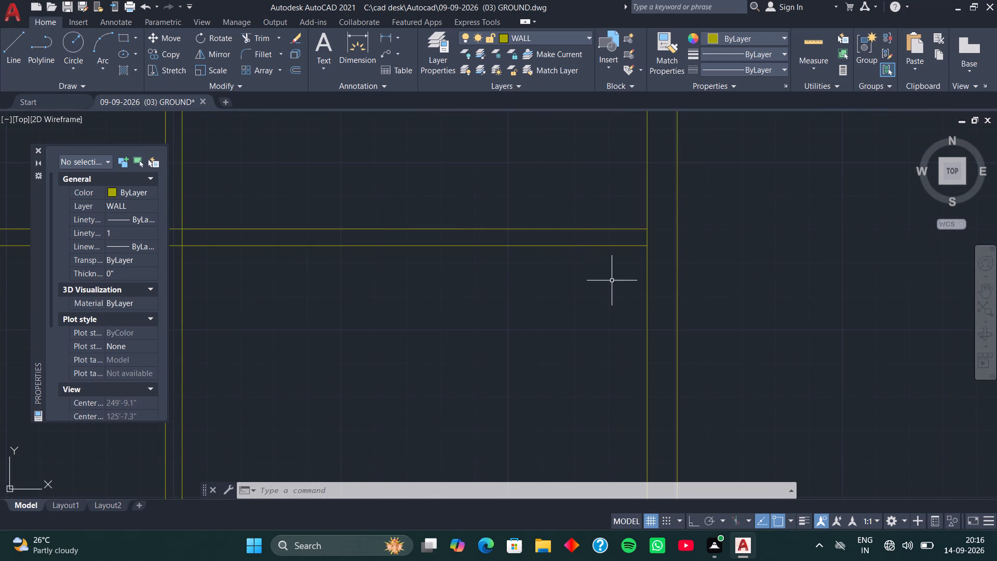
key("t")
key("r")
key("space")
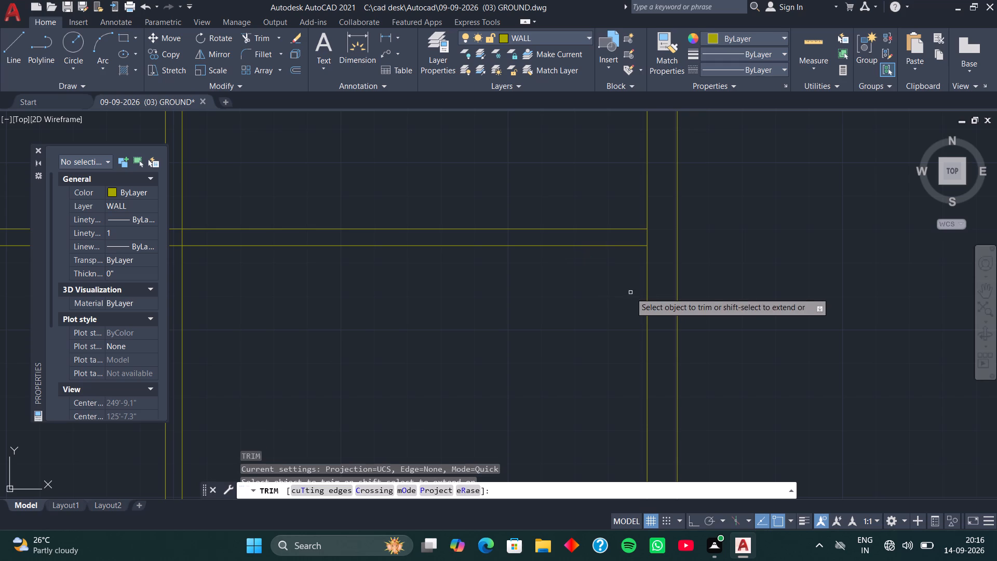
left_click(646, 241)
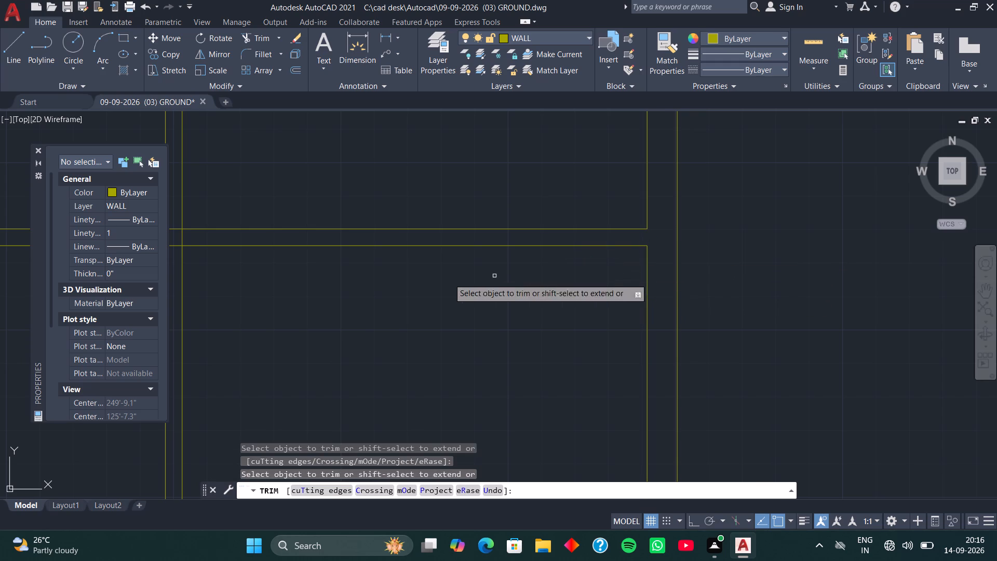
scroll(435, 278, "down", 1)
middle_click_drag(414, 293, 659, 304)
middle_click_drag(456, 303, 628, 318)
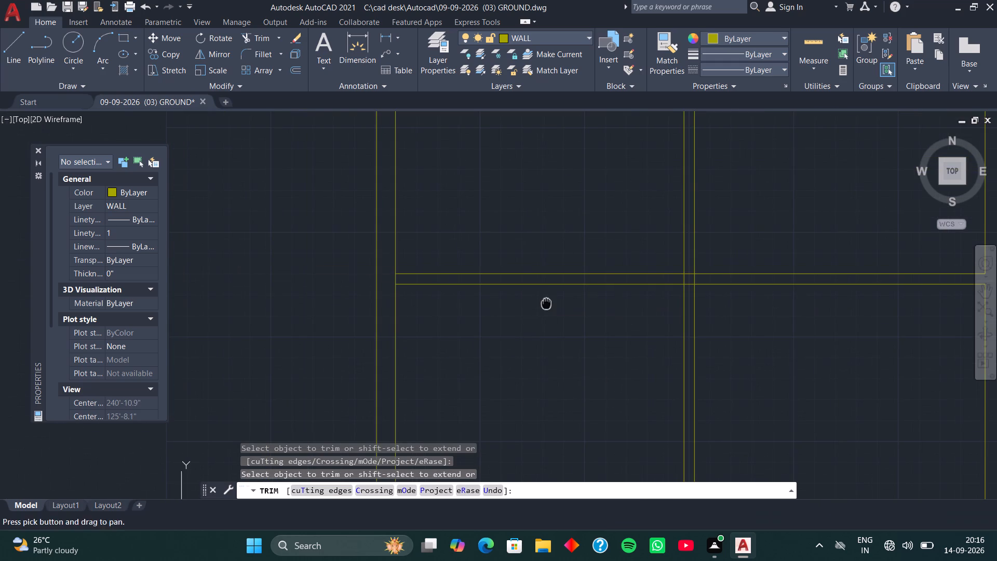
scroll(399, 282, "up", 4)
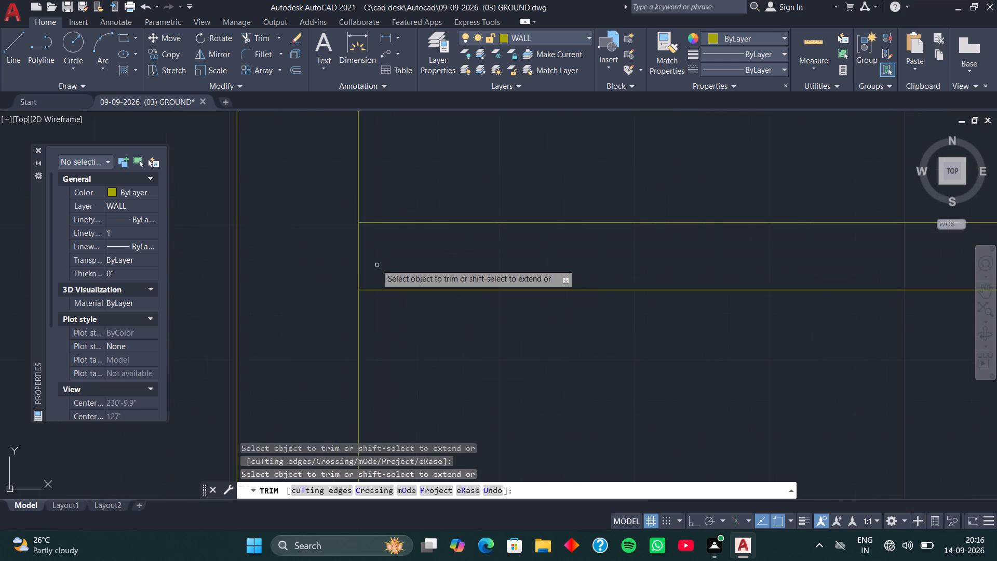
left_click(359, 247)
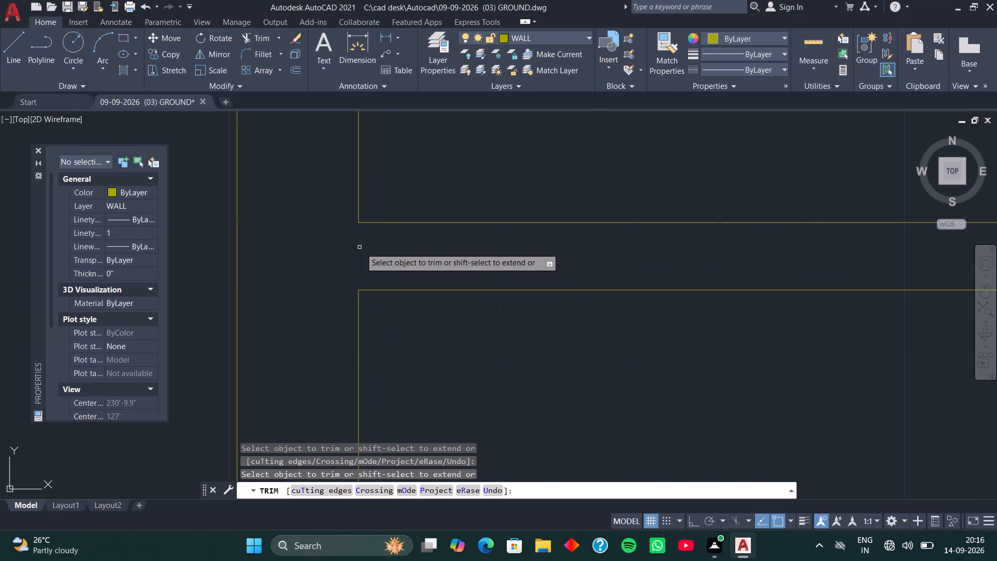
At the lower partition crossing, trim both central vertical lines inside the horizontal partition and its upper line between the vertical lines.
scroll(585, 336, "down", 5)
middle_click_drag(800, 376, 603, 335)
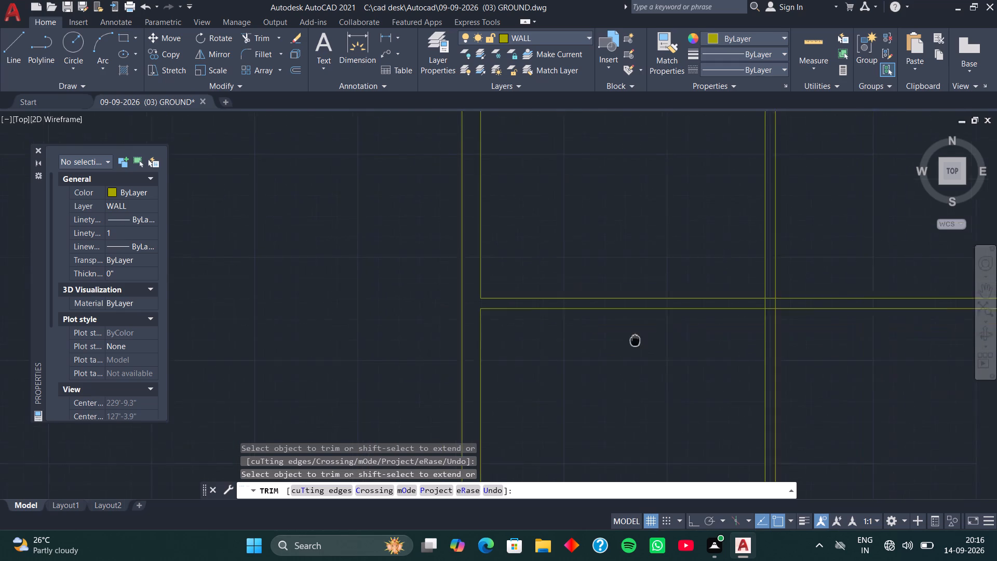
middle_click_drag(603, 335, 490, 318)
scroll(565, 274, "up", 3)
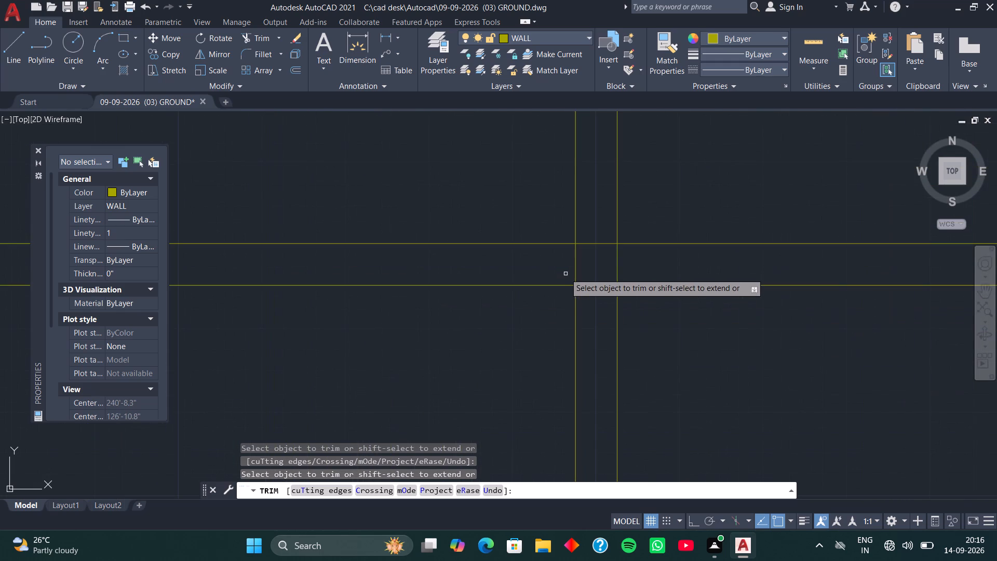
left_click_drag(558, 268, 640, 270)
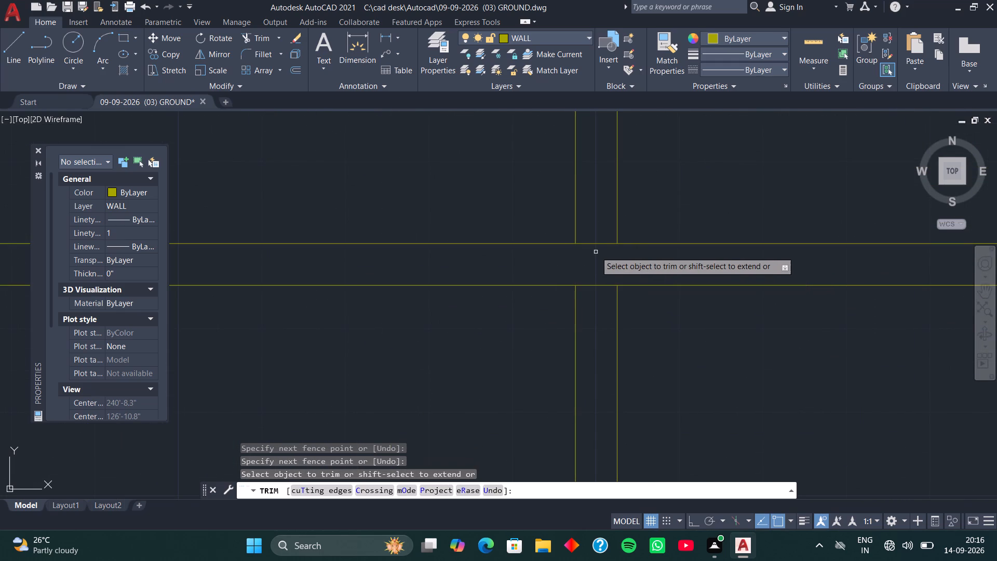
left_click(599, 244)
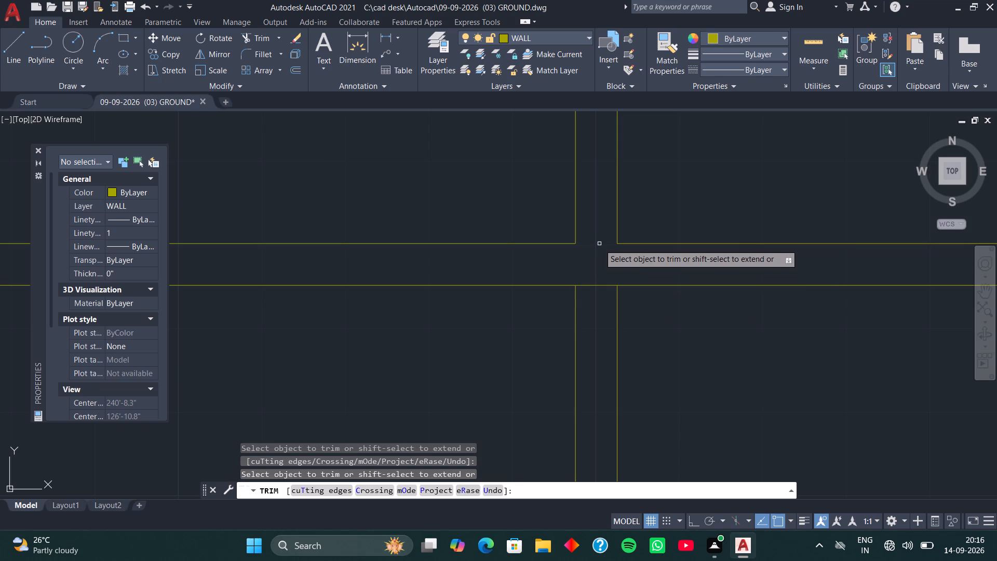
scroll(662, 317, "down", 3)
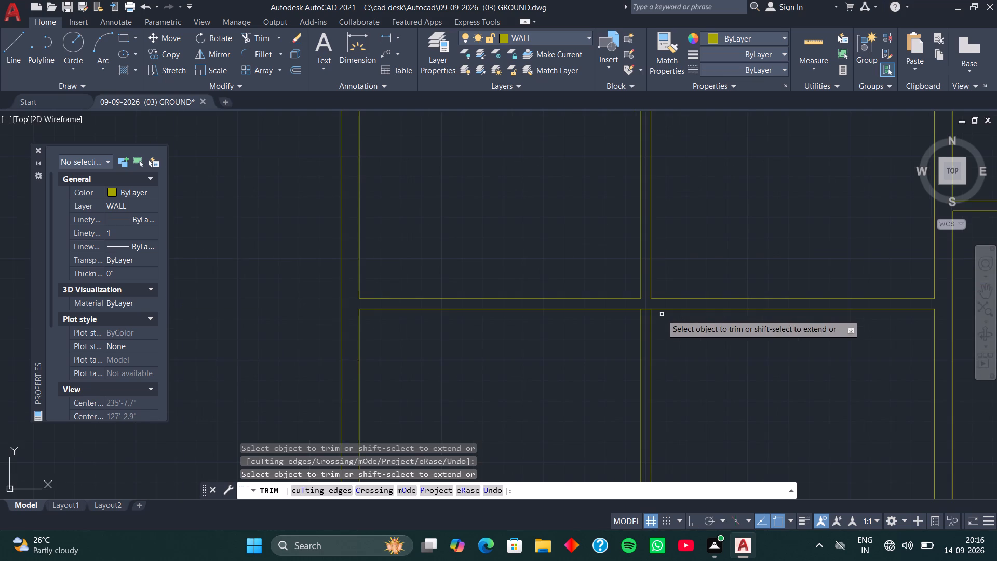
key("space")
scroll(649, 310, "down", 4)
middle_click_drag(670, 281, 562, 282)
middle_click_drag(595, 282, 524, 294)
middle_click_drag(524, 294, 455, 261)
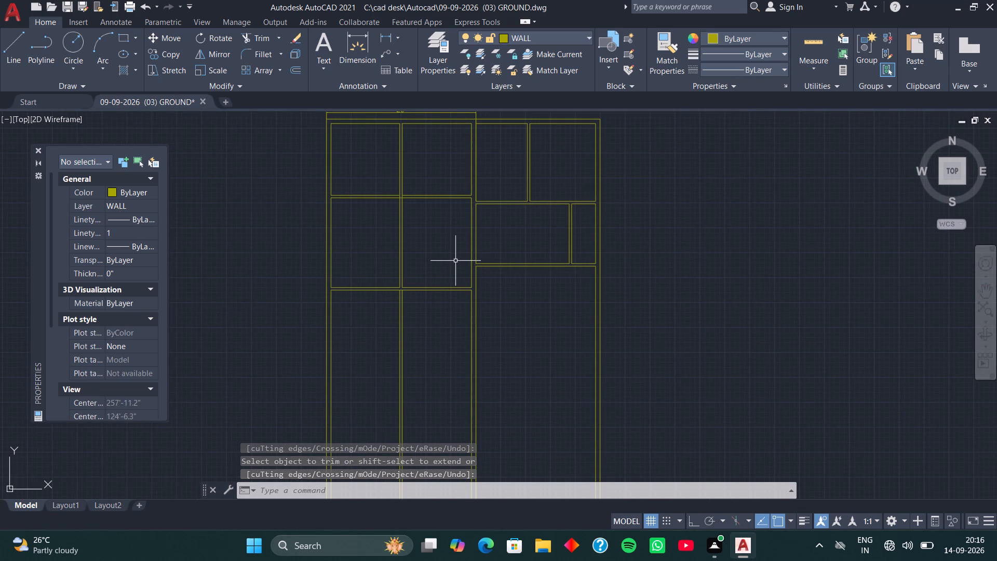
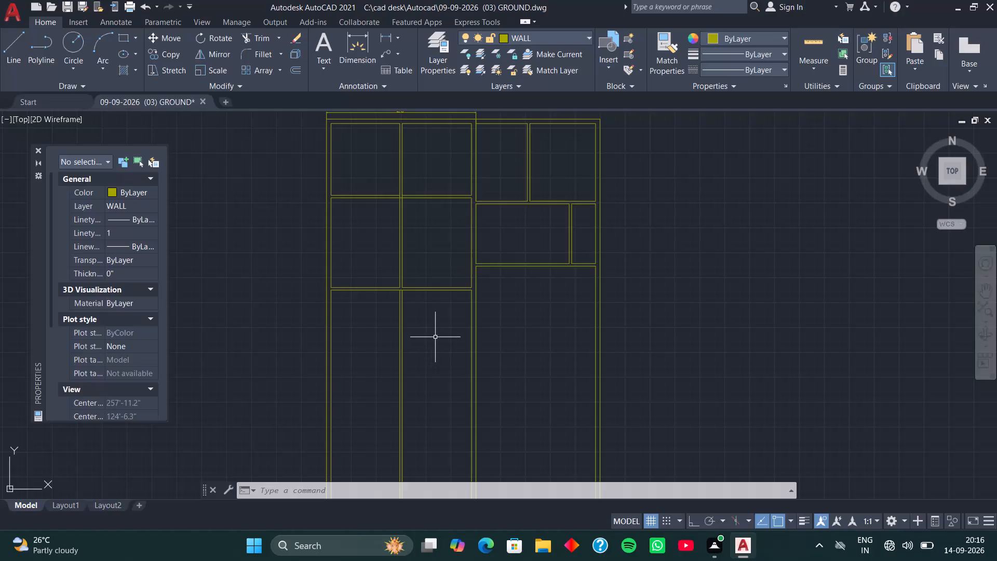
Offset the lower line of the block's lowest horizontal partition 21' downward, and offset that new line another 9" down.
middle_click_drag(430, 315, 417, 277)
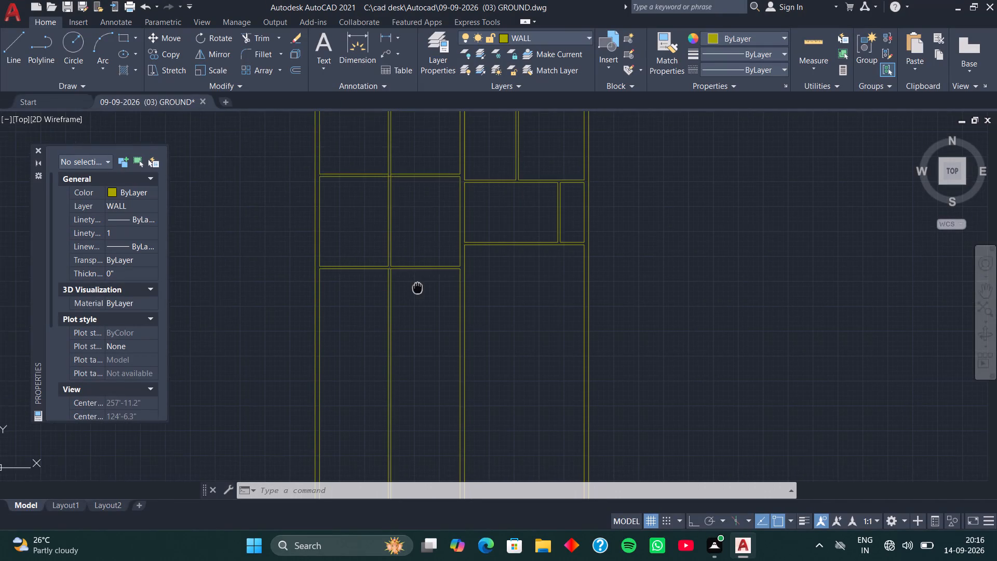
middle_click_drag(417, 277, 417, 270)
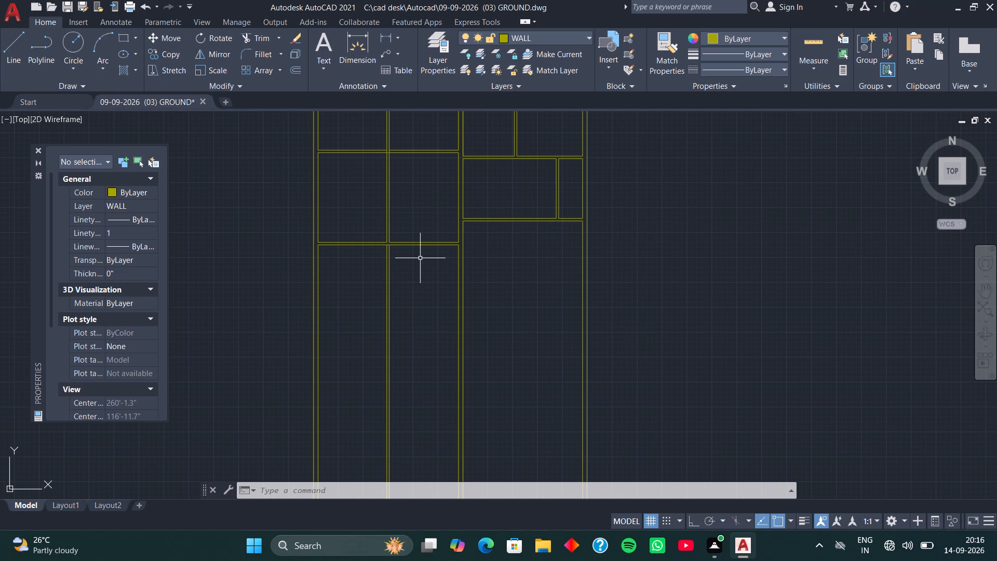
key("o")
key("space")
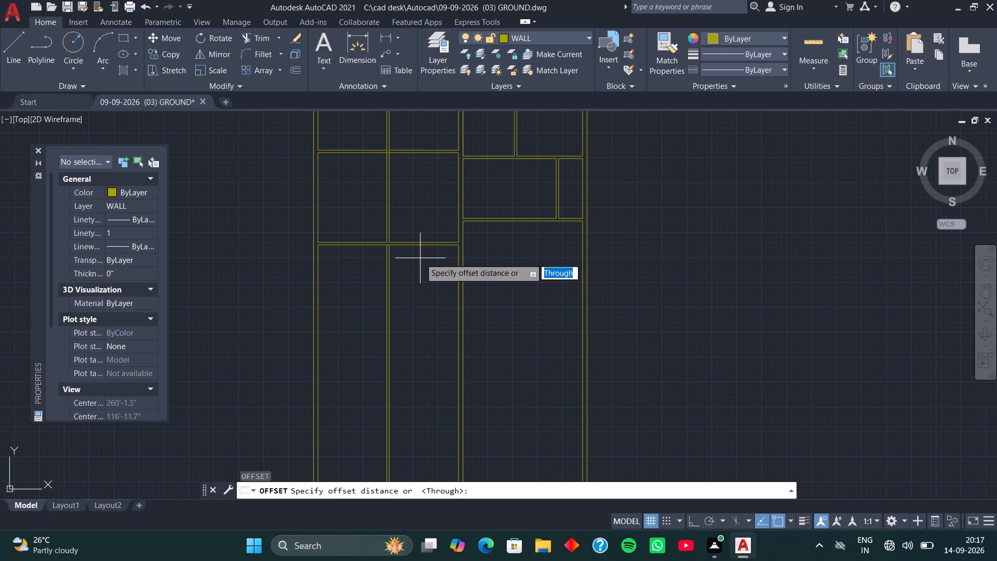
key("space")
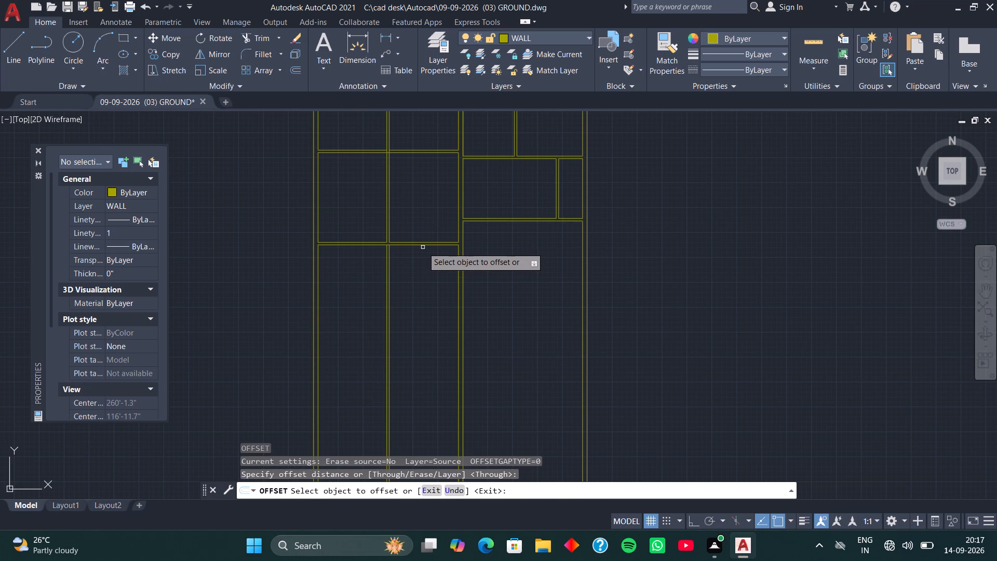
left_click(423, 246)
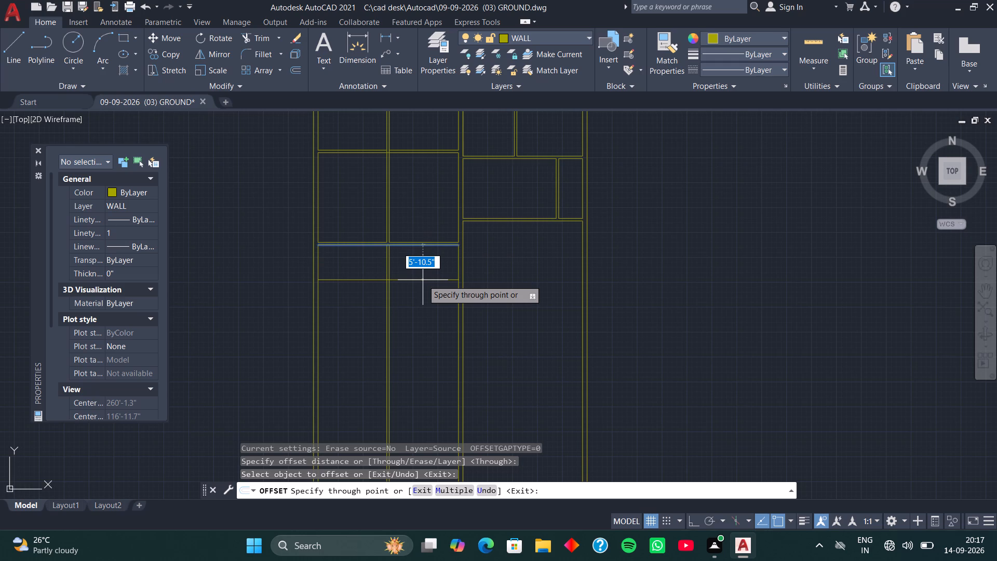
type("21'")
key("Return")
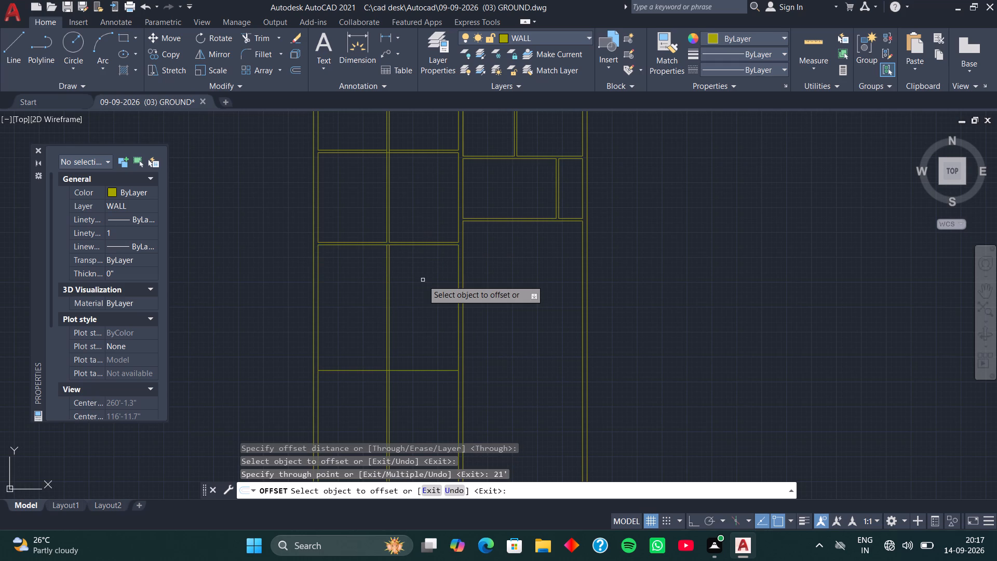
left_click(422, 371)
key("9")
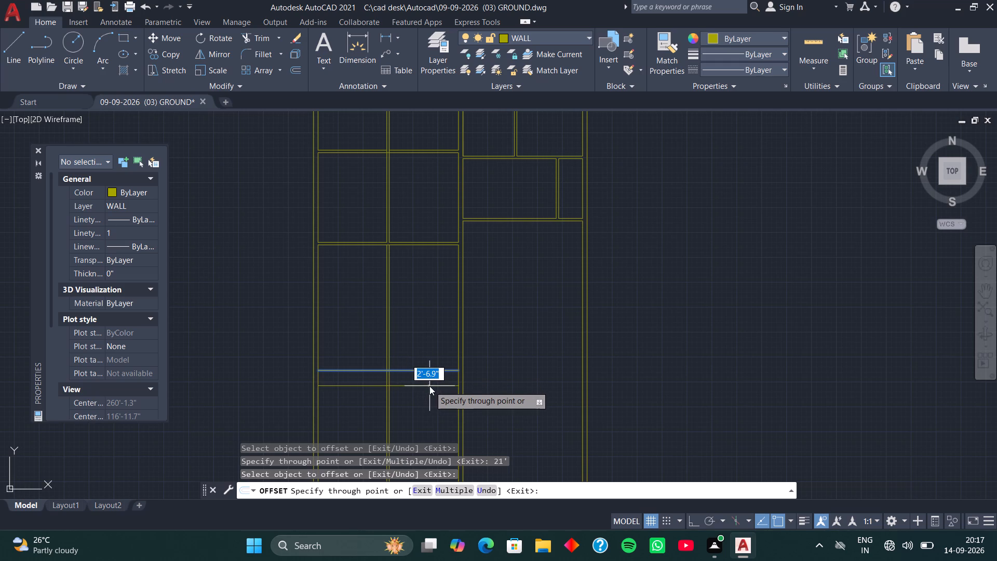
key("Return")
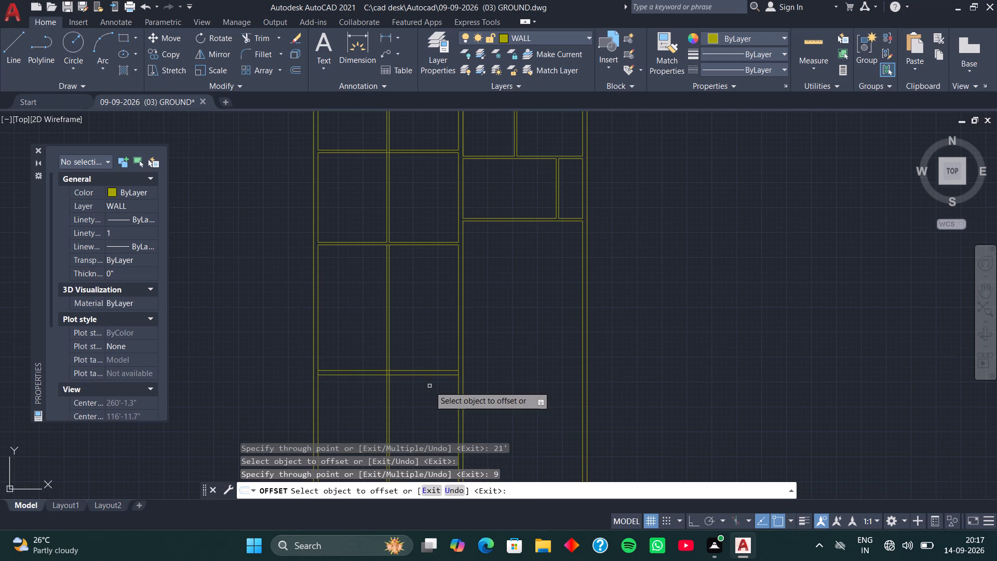
key("space")
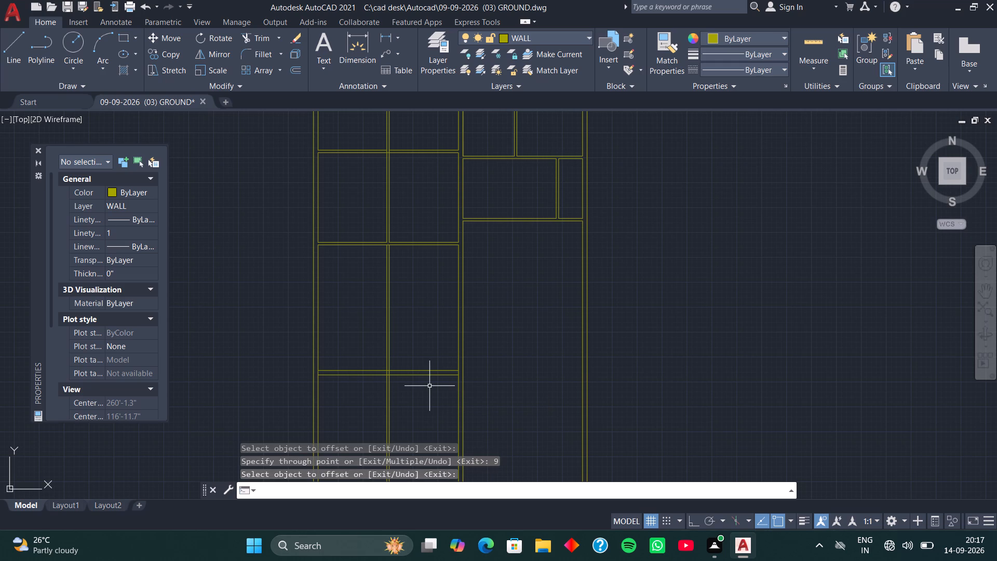
Extend the lower line of the new 9" bottom wall left to the outer line of the block's left outer wall.
type("EX")
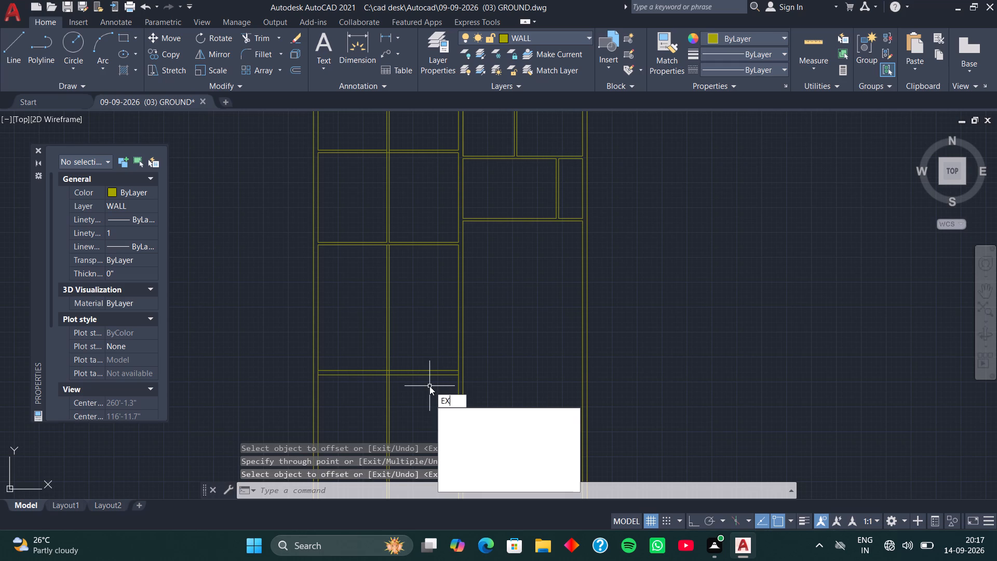
key("space")
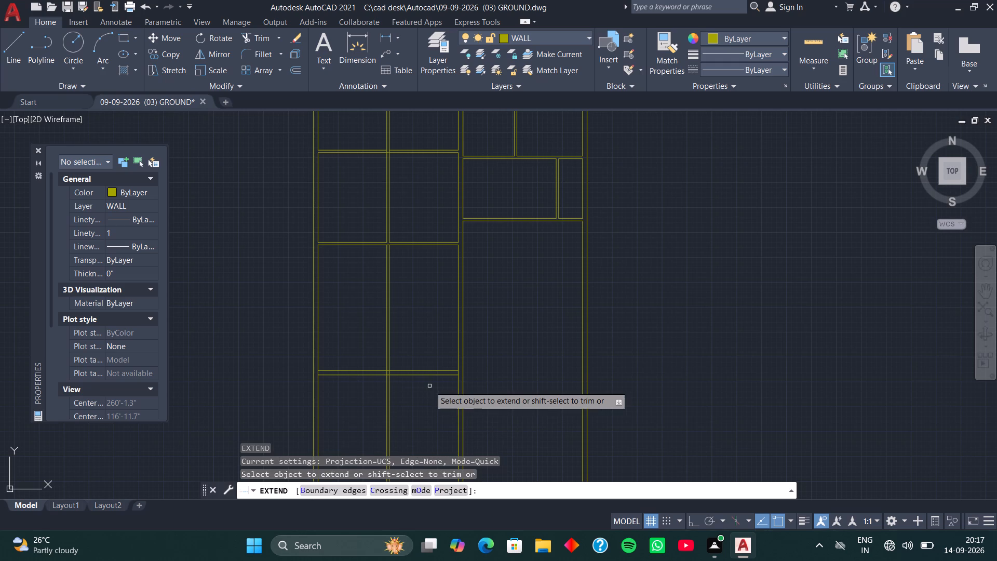
left_click(335, 375)
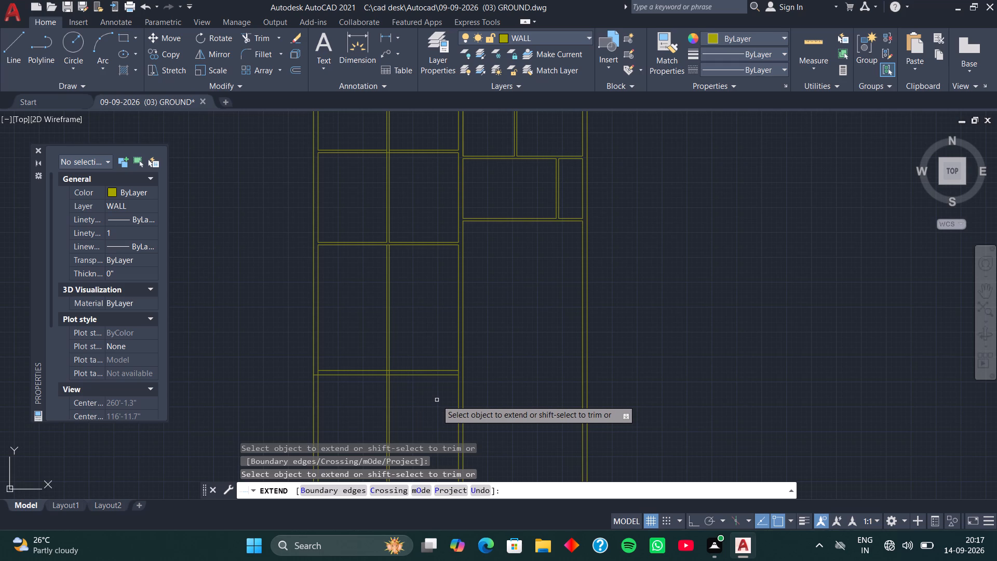
middle_click_drag(435, 402, 430, 364)
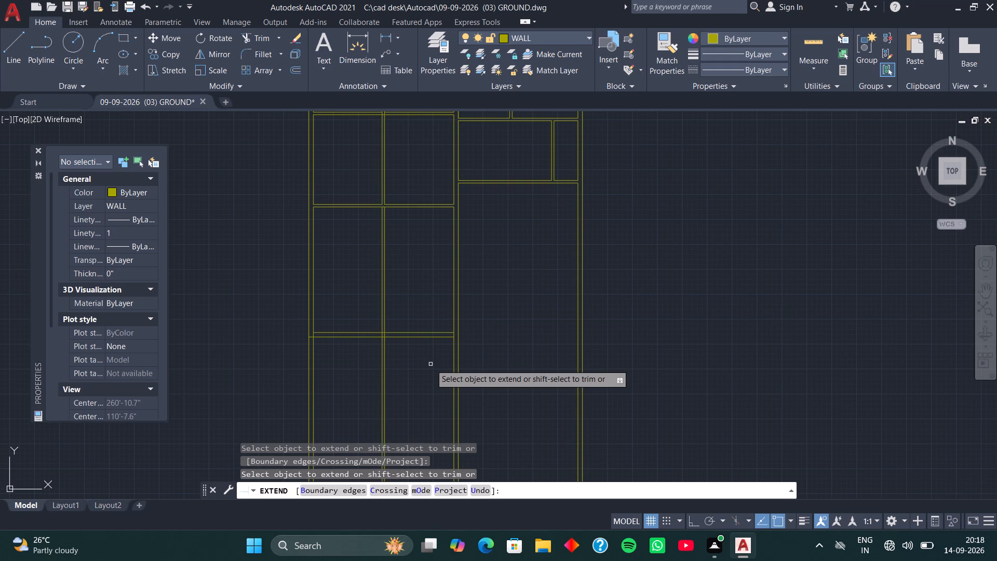
key("space")
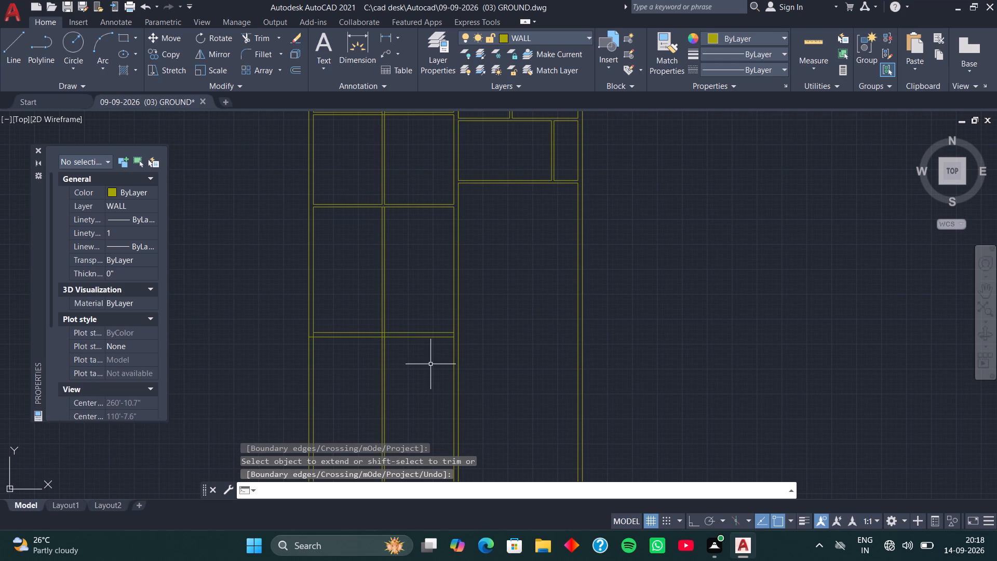
Extend both bottom wall lines right across the 20' bay, the upper to its right wall's inner line, the lower to the outer line.
type("EX")
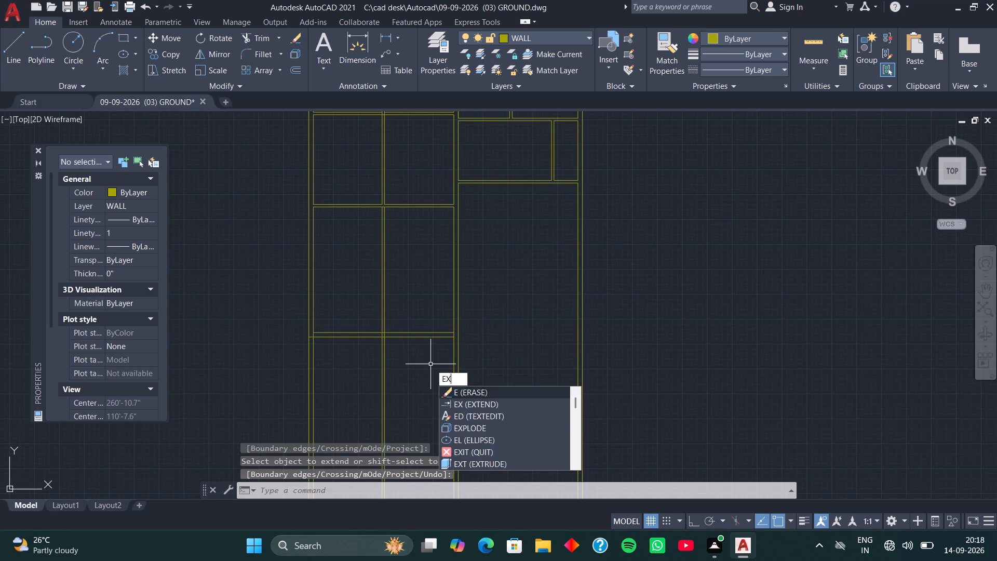
key("space")
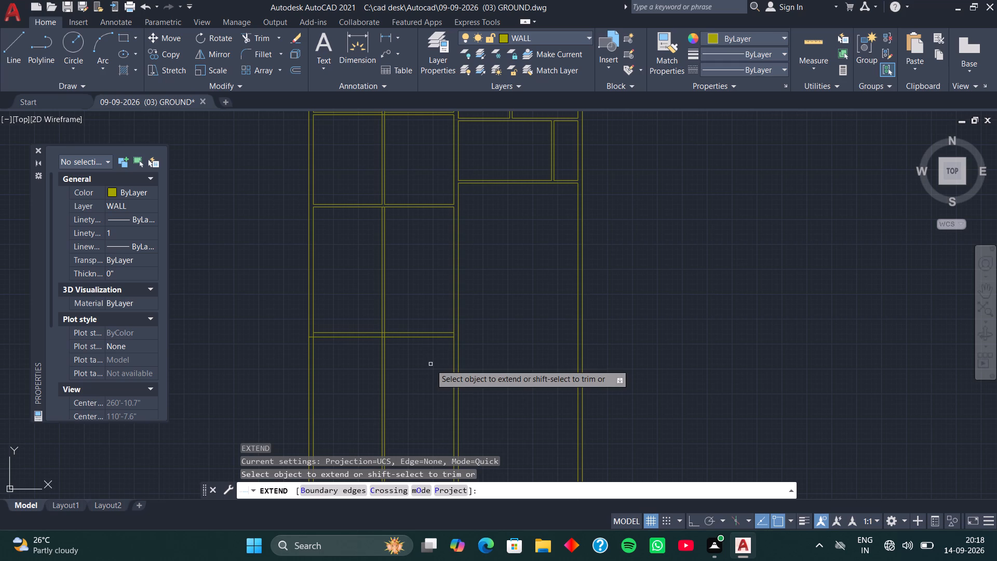
left_click_drag(437, 302, 434, 373)
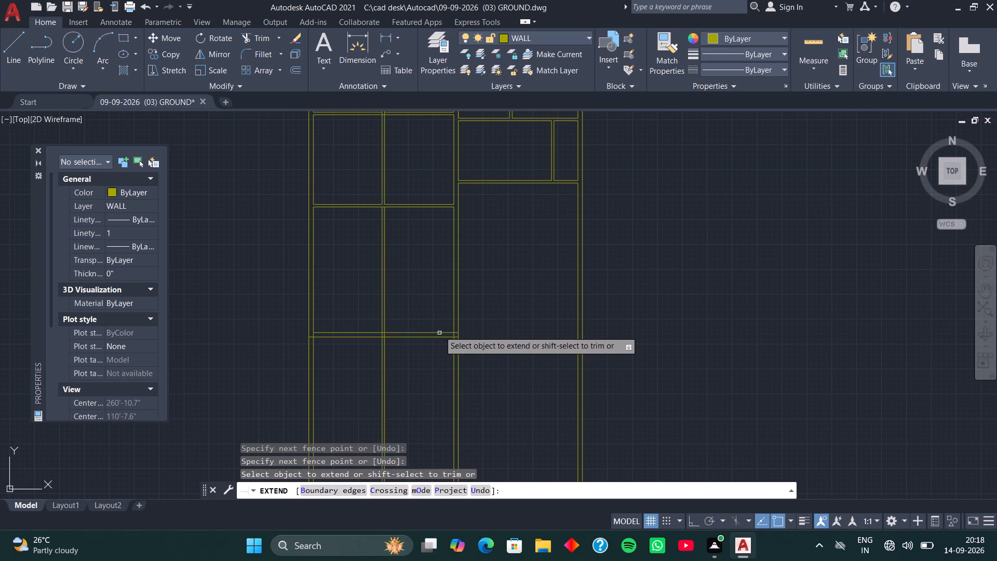
left_click_drag(438, 318, 442, 355)
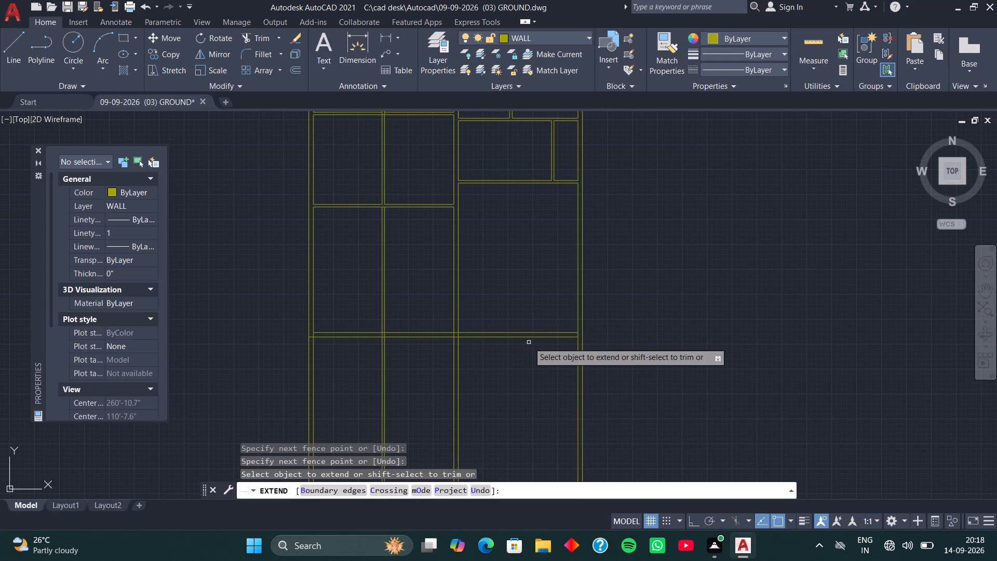
left_click(549, 336)
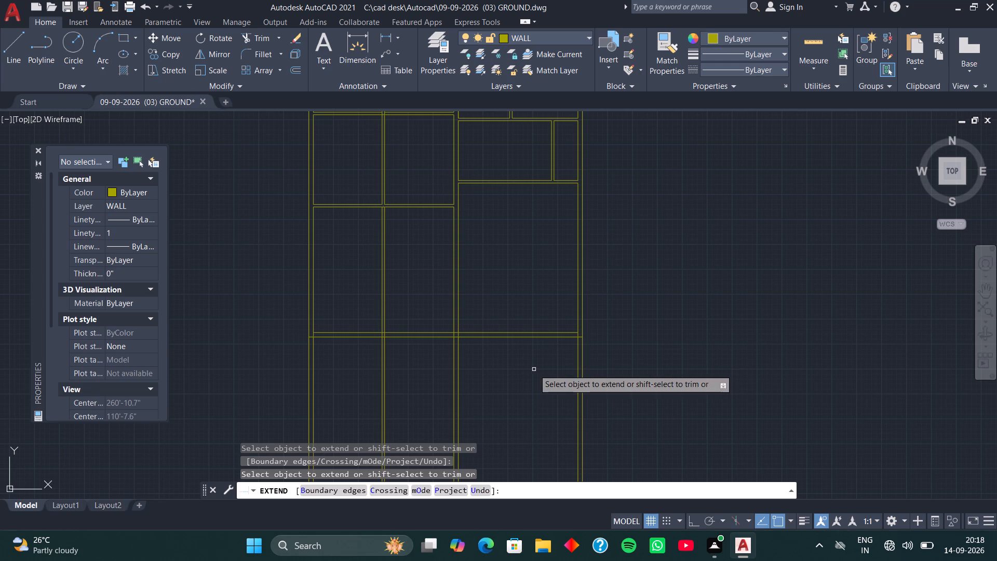
middle_click_drag(500, 383, 522, 345)
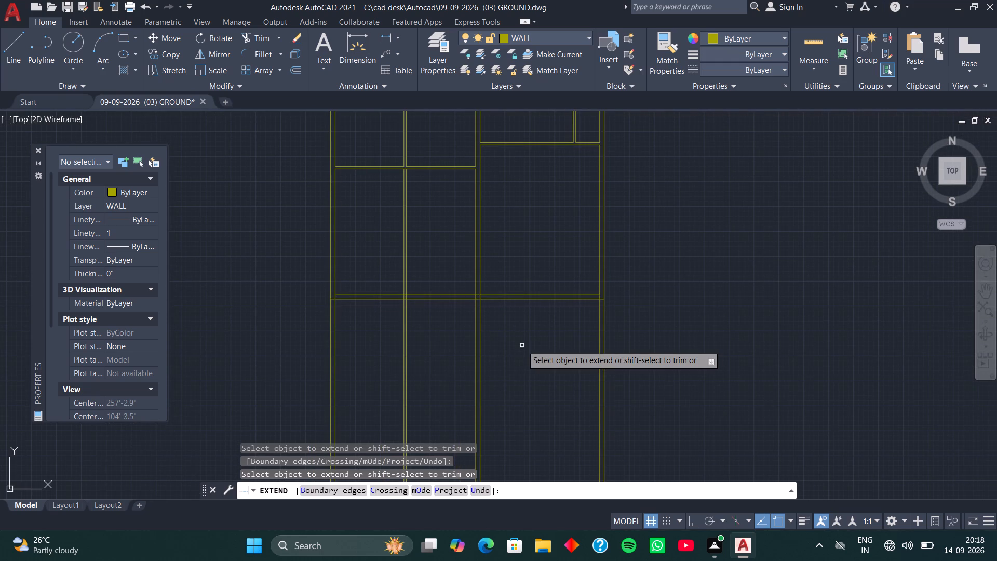
key("Escape")
Trim off all the vertical wall and partition lines that run below the new bottom wall across the block and the bay.
type("TR")
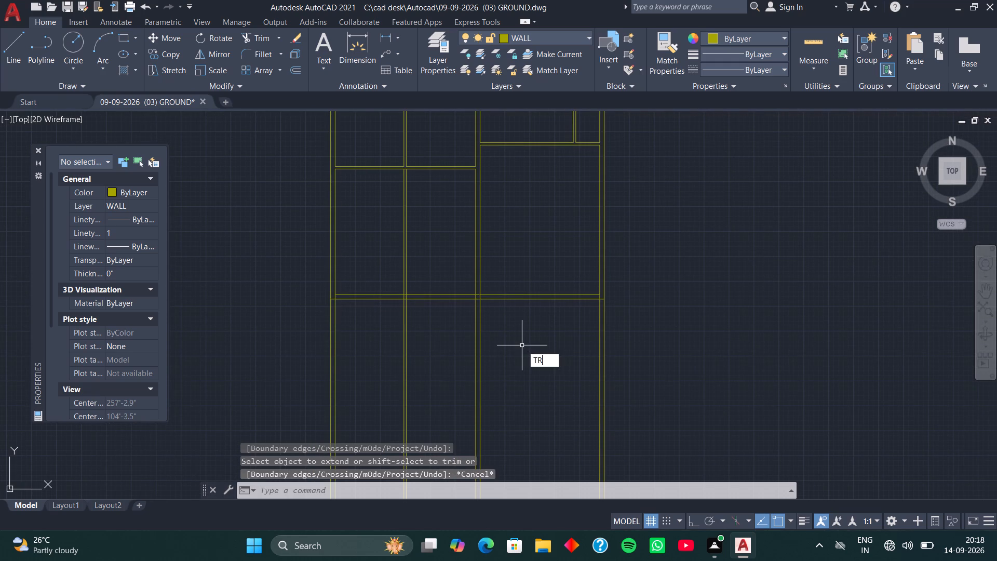
key("space")
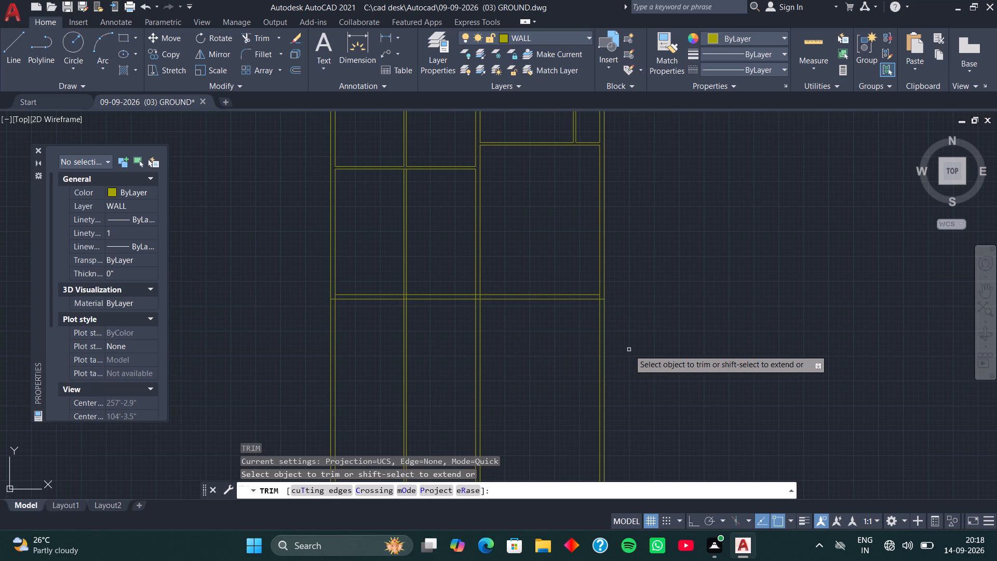
left_click_drag(629, 350, 554, 385)
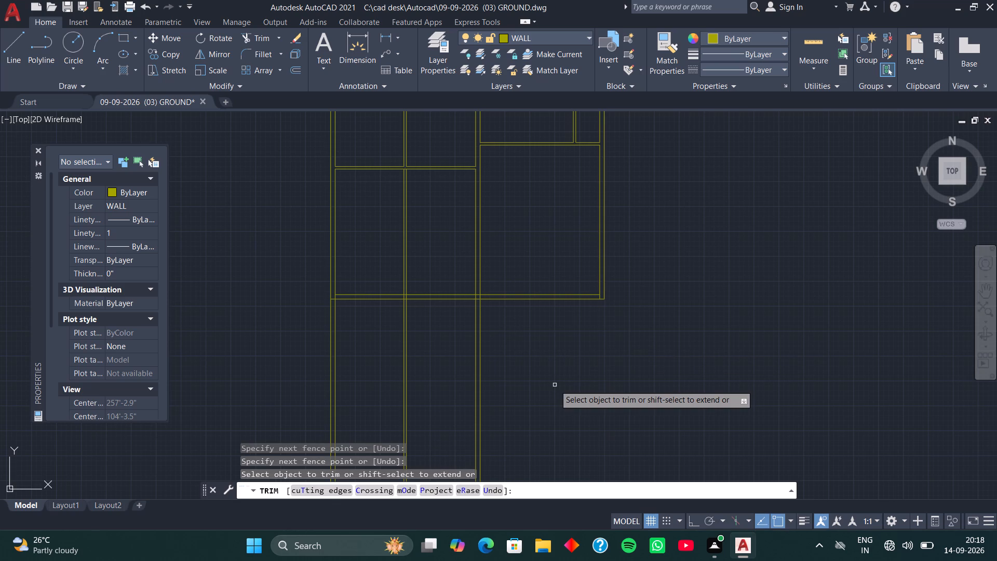
left_click_drag(555, 385, 289, 350)
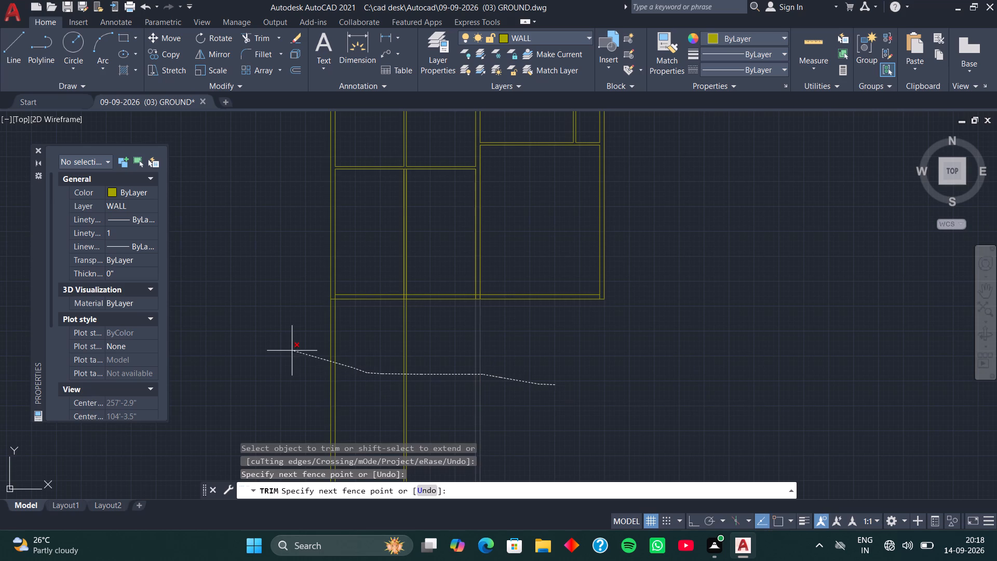
left_click_drag(289, 350, 281, 349)
Trim the left wall's inner line at the bottom corner, and open the central vertical partition's junction with the bottom wall.
scroll(342, 293, "up", 4)
left_click(303, 307)
scroll(481, 360, "down", 1)
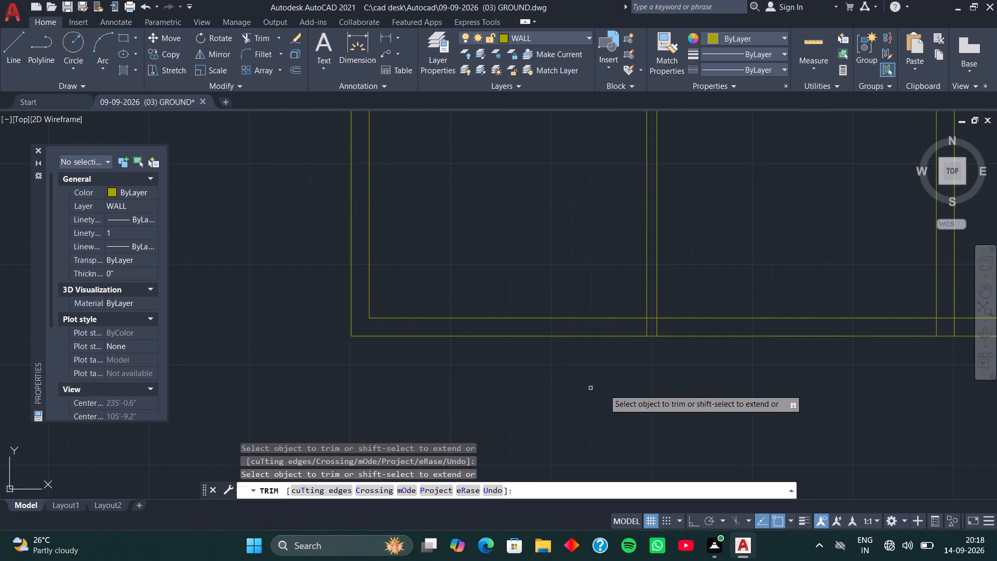
middle_click_drag(641, 381, 493, 424)
scroll(495, 383, "up", 2)
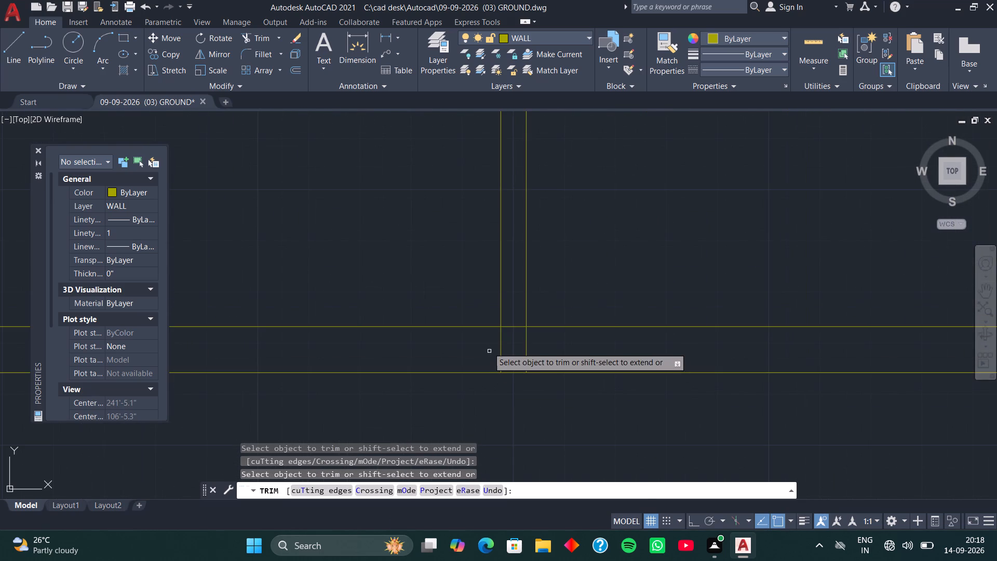
left_click_drag(487, 341, 562, 341)
left_click(513, 327)
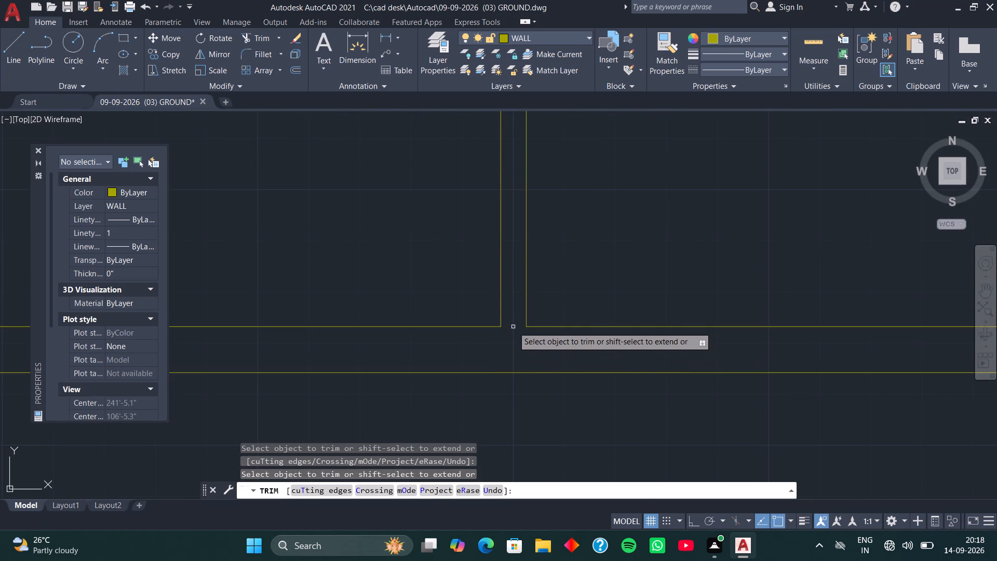
Open the junction of the wall between block and bay with the bottom wall, and trim the bay's right inner line at the corner.
scroll(562, 379, "down", 3)
middle_click_drag(689, 383, 396, 407)
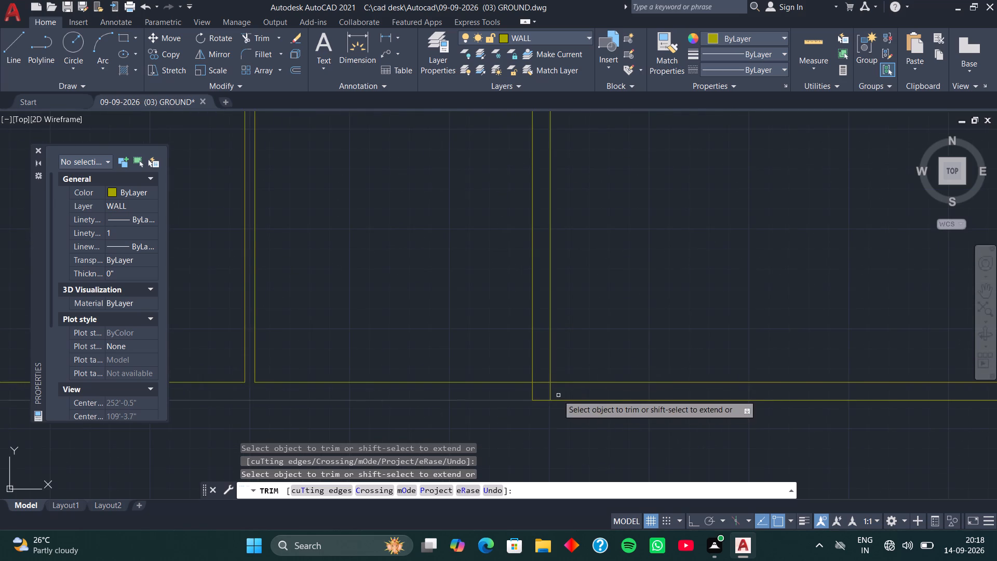
scroll(555, 393, "up", 2)
left_click_drag(473, 388, 548, 385)
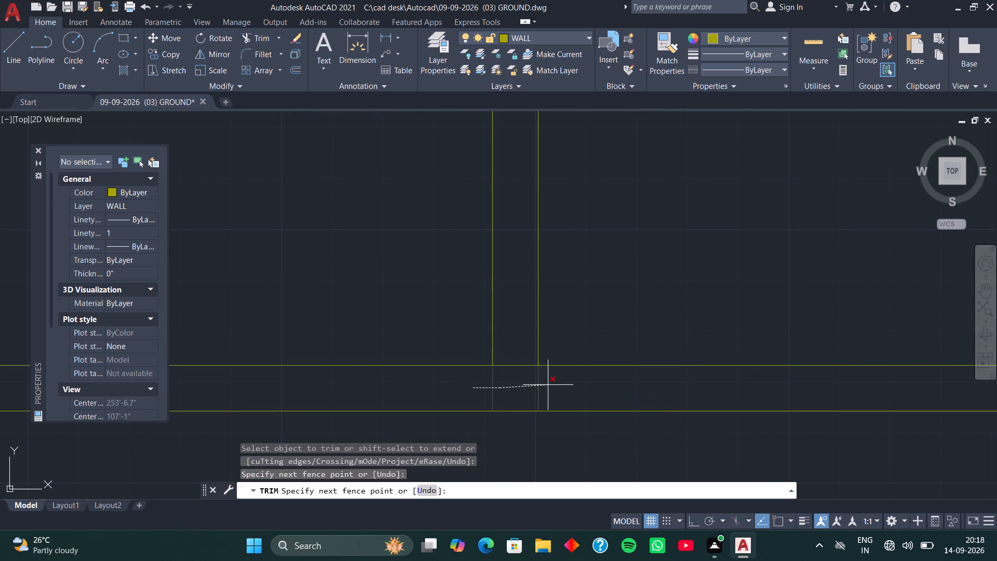
left_click_drag(548, 385, 557, 383)
left_click(522, 364)
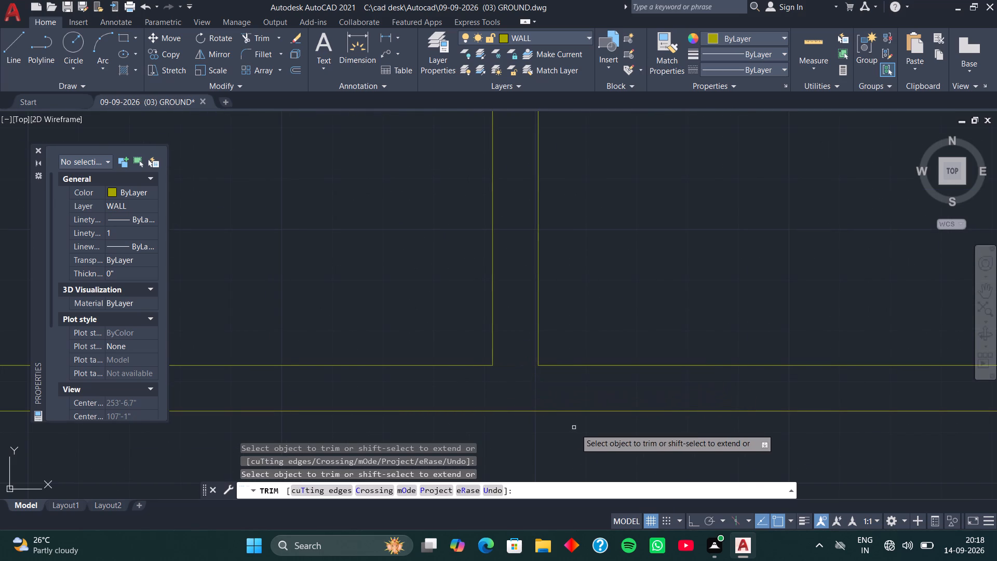
scroll(575, 429, "down", 2)
middle_click_drag(632, 409, 450, 305)
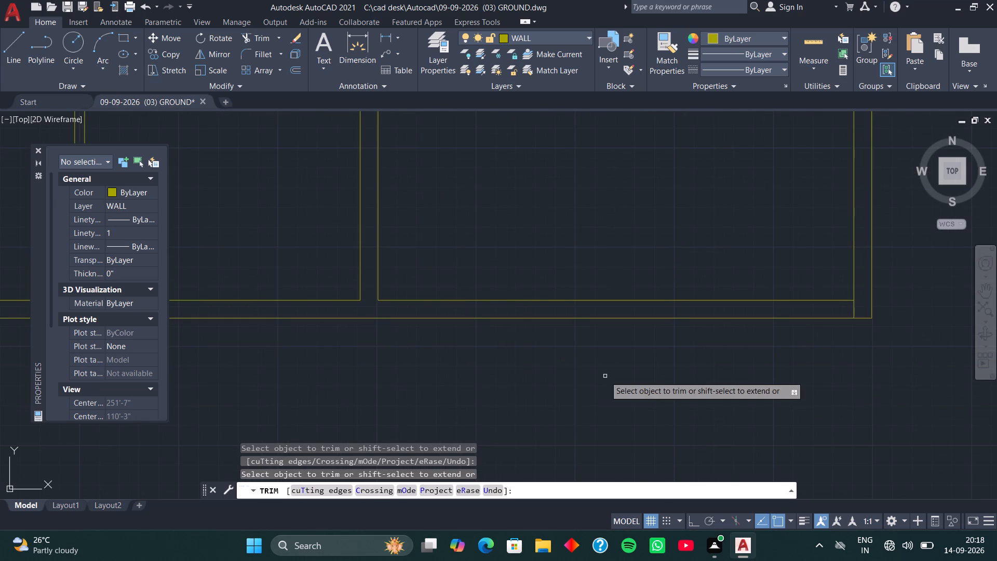
left_click(851, 315)
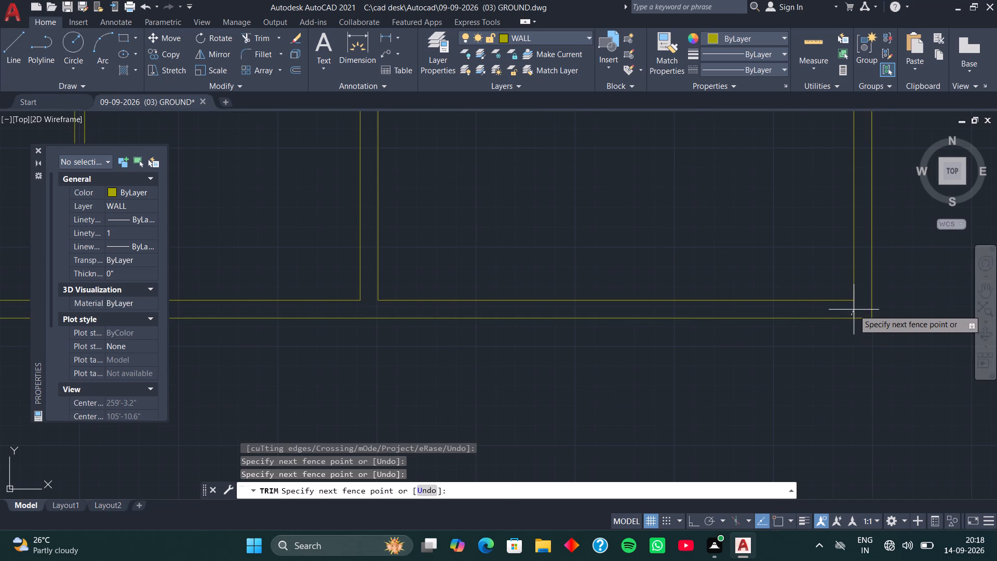
scroll(855, 308, "up", 2)
left_click(855, 308)
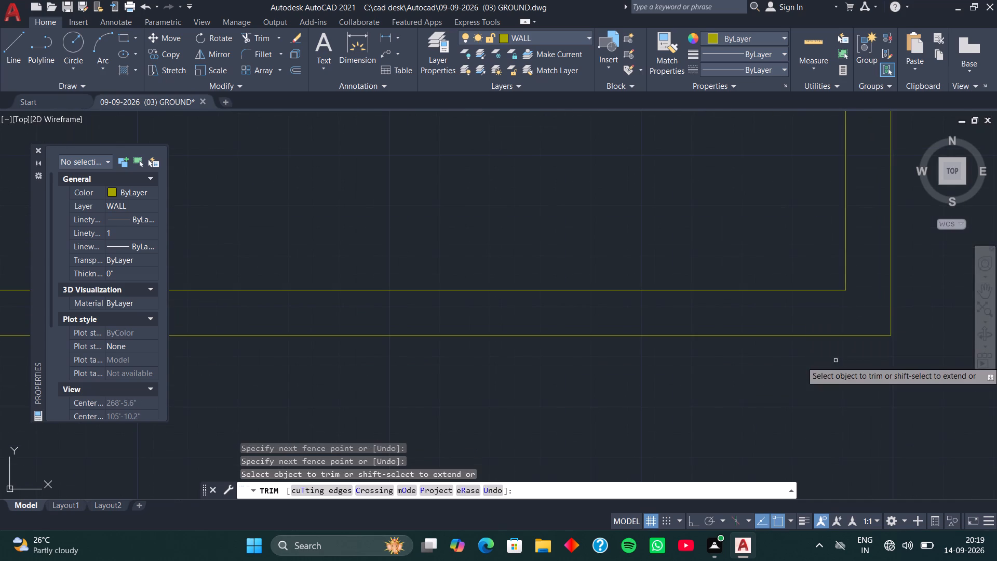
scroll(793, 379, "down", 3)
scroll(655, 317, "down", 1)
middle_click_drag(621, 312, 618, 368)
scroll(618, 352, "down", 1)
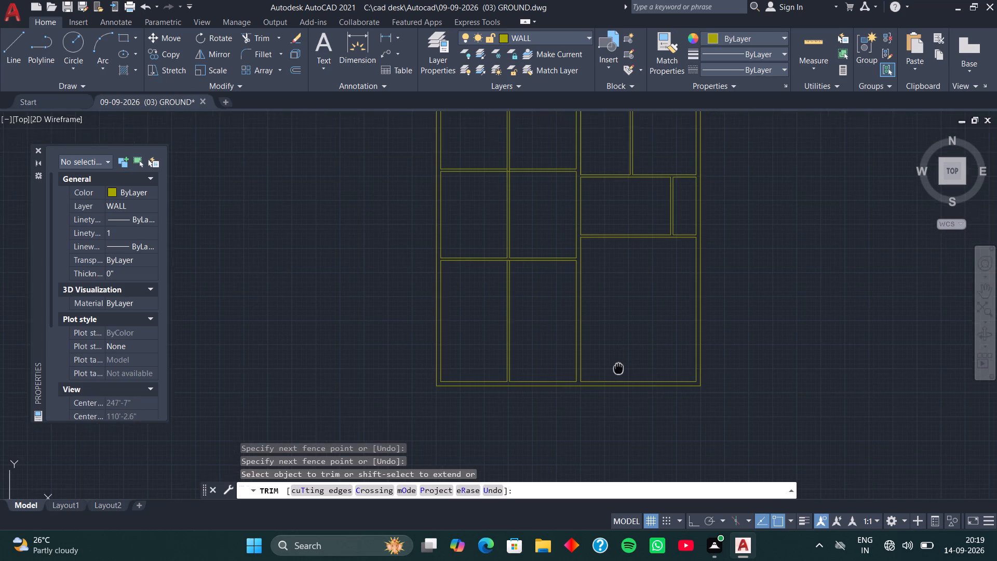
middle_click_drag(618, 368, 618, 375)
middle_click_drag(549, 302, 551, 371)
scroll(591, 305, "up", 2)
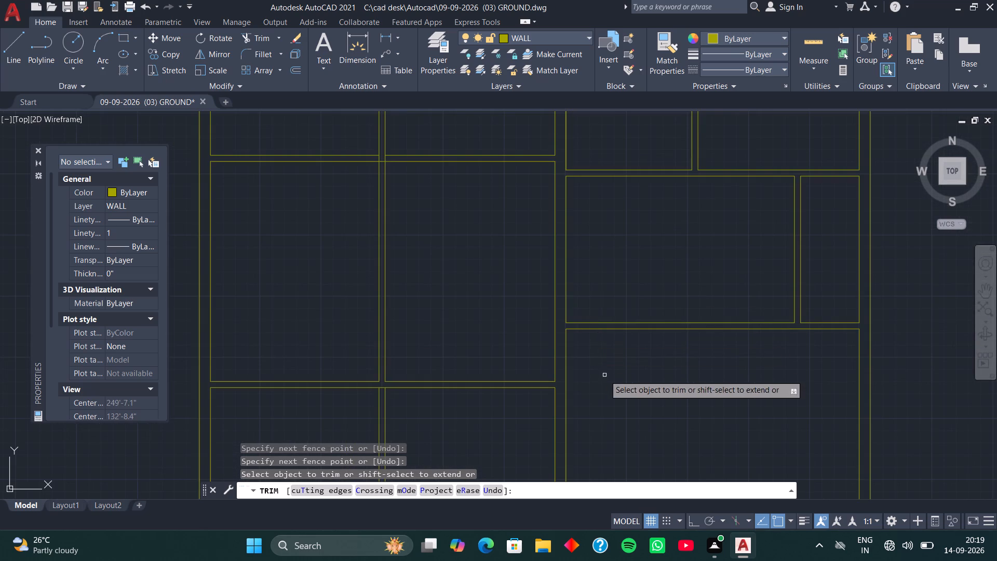
Trim the bay's left wall line where the upper horizontal partition meets the wall between block and bay.
key("space")
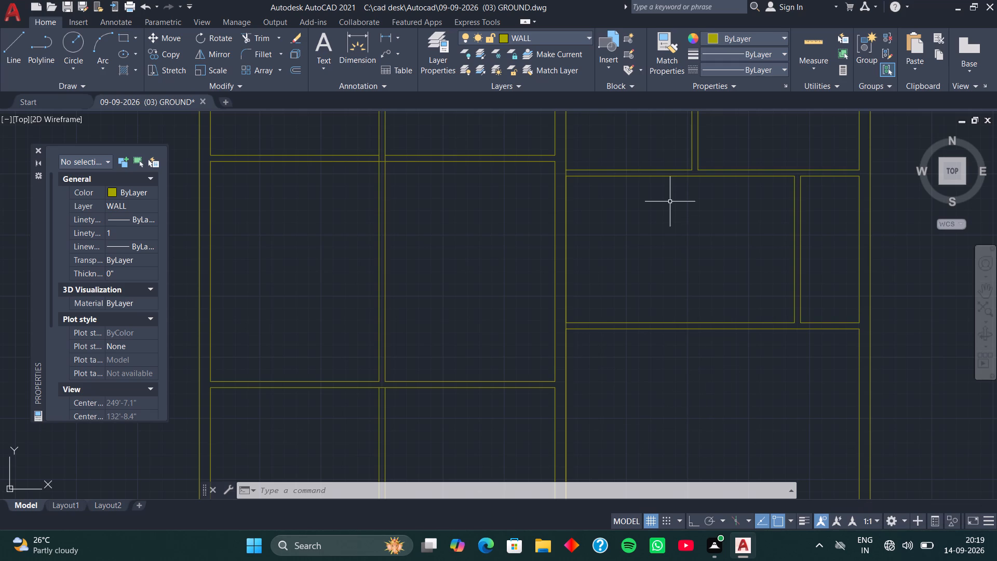
middle_click_drag(668, 233, 616, 297)
scroll(537, 253, "up", 1)
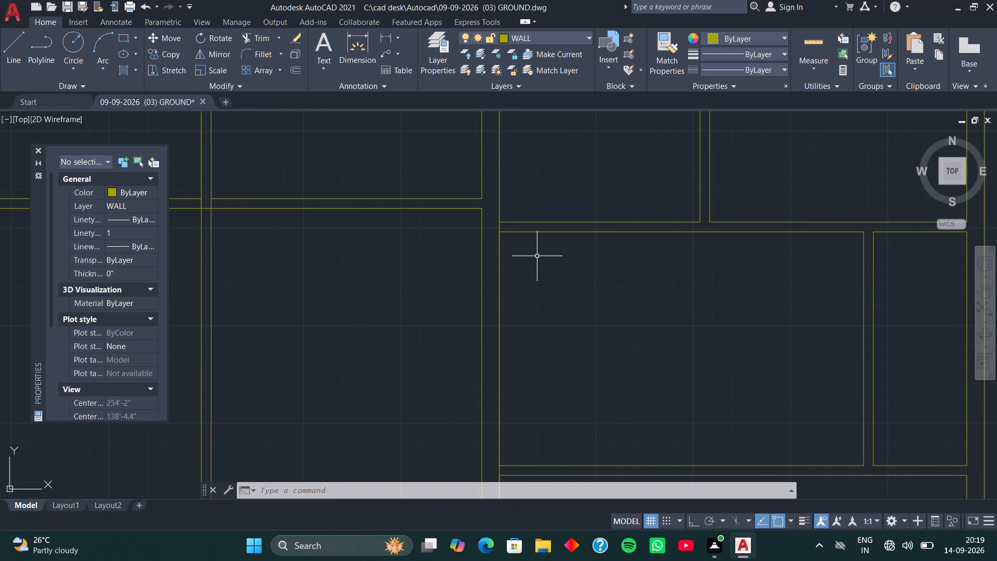
type("TR")
key("space")
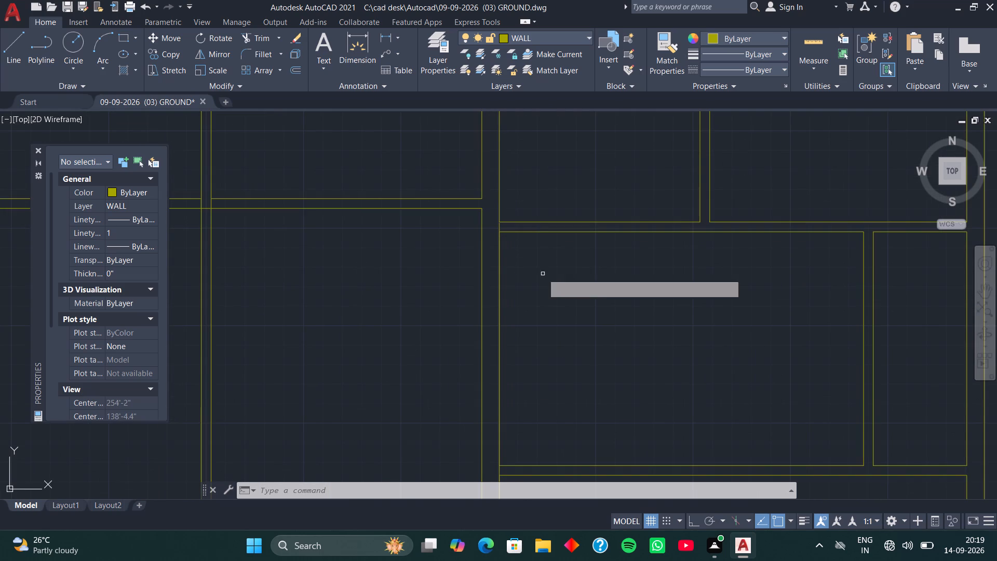
scroll(515, 246, "up", 2)
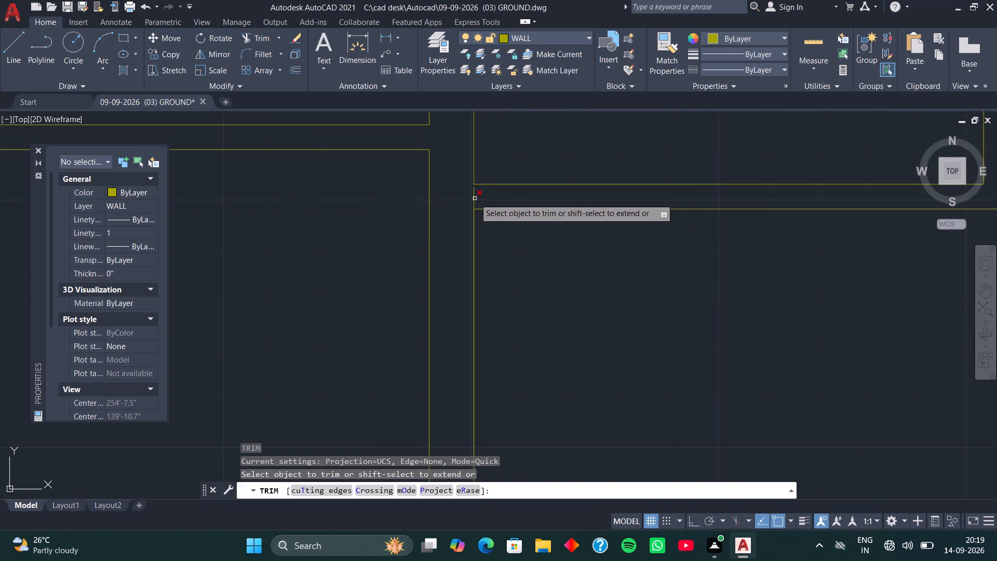
left_click(474, 196)
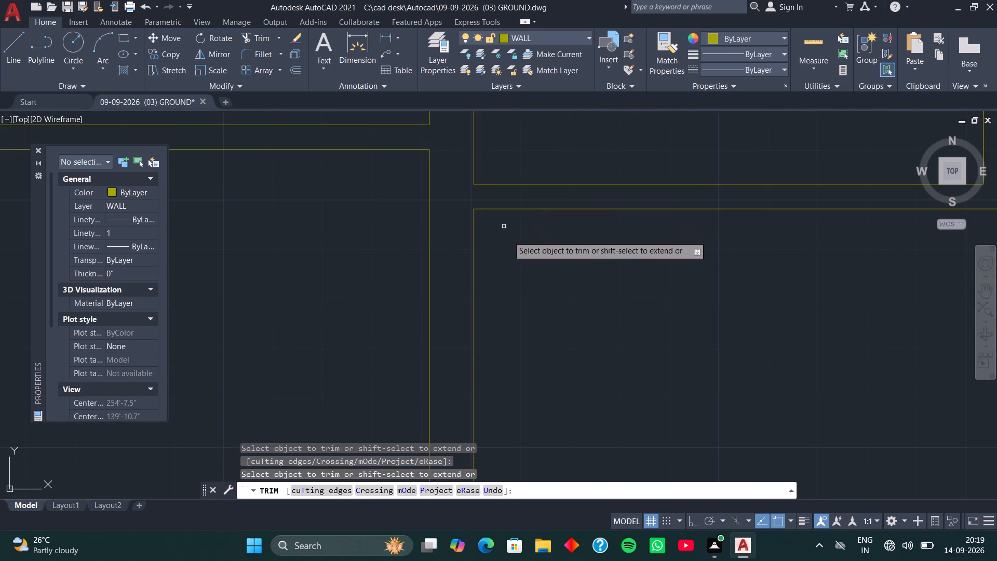
scroll(511, 248, "down", 2)
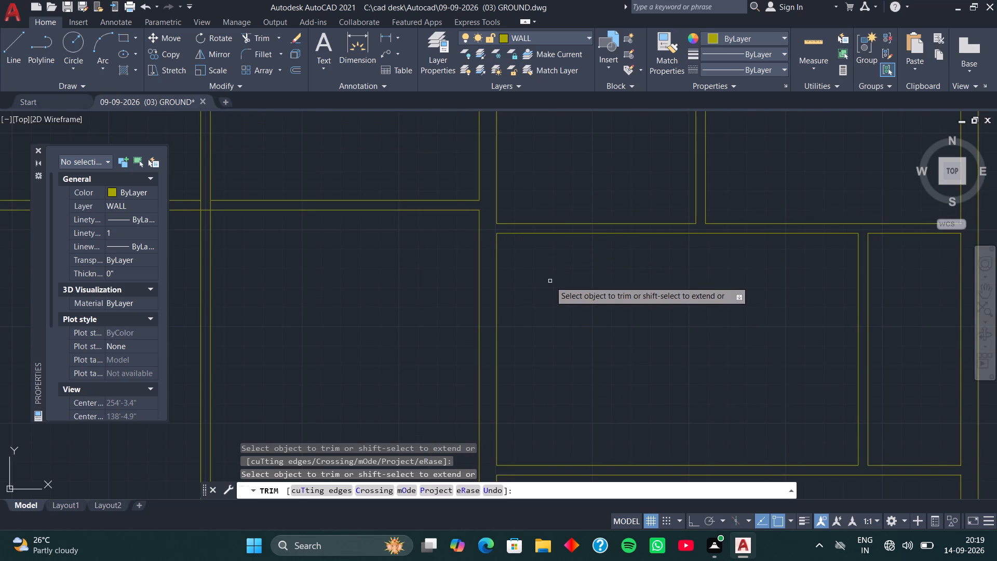
Trim the short vertical line crossing the top outer wall where the wall between block and bay meets it.
middle_click_drag(536, 355, 544, 292)
scroll(545, 291, "down", 1)
middle_click_drag(560, 346, 565, 314)
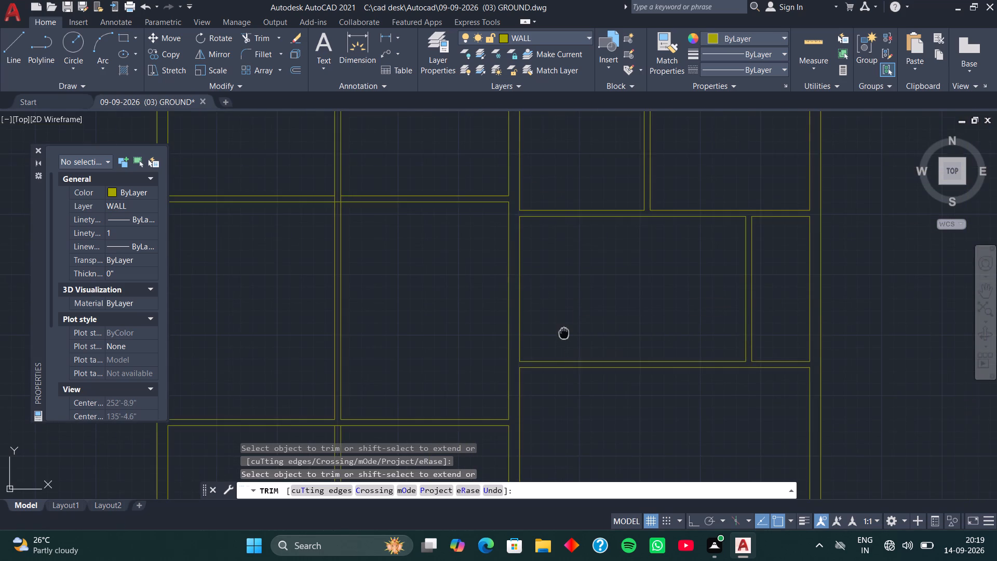
middle_click_drag(565, 314, 562, 245)
middle_click_drag(567, 334, 557, 276)
middle_click_drag(550, 219, 560, 332)
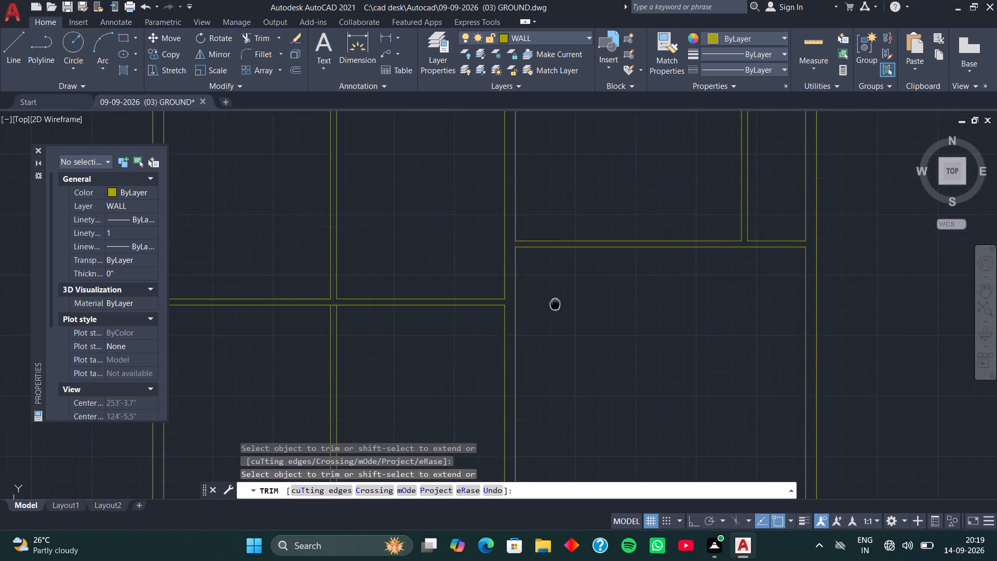
middle_click_drag(560, 332, 588, 424)
middle_click_drag(608, 320, 595, 422)
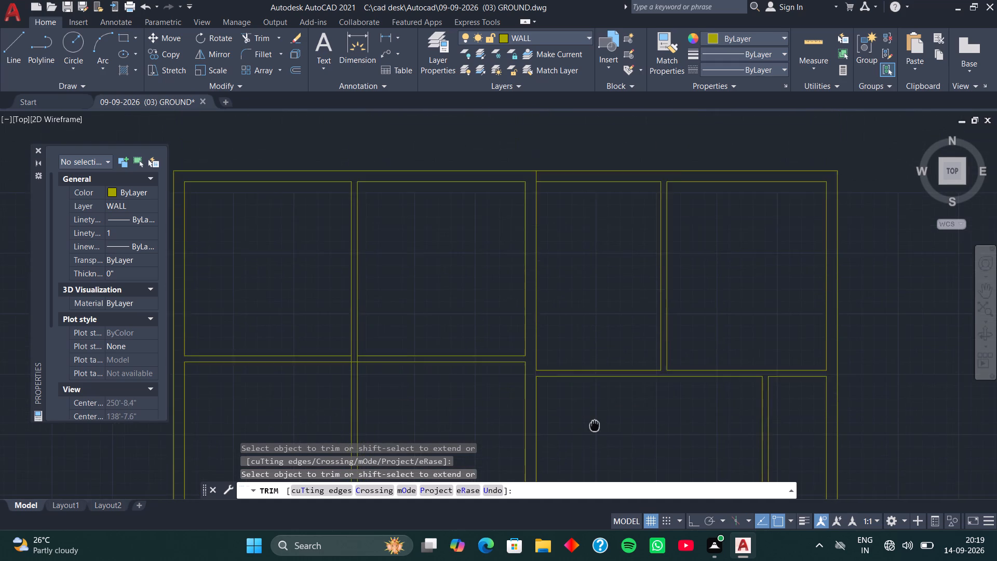
middle_click_drag(595, 422, 617, 476)
middle_click_drag(602, 278, 590, 381)
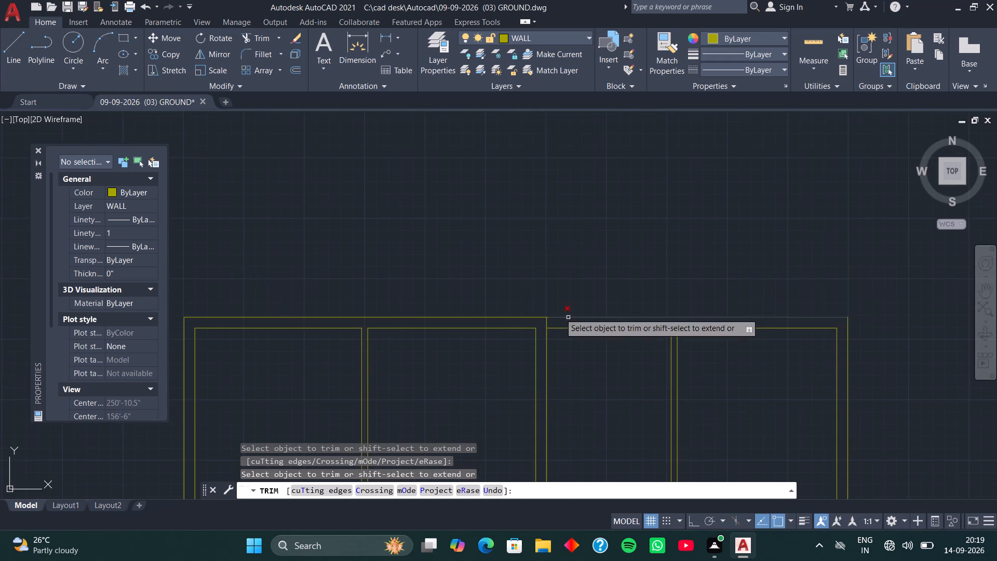
scroll(560, 313, "up", 3)
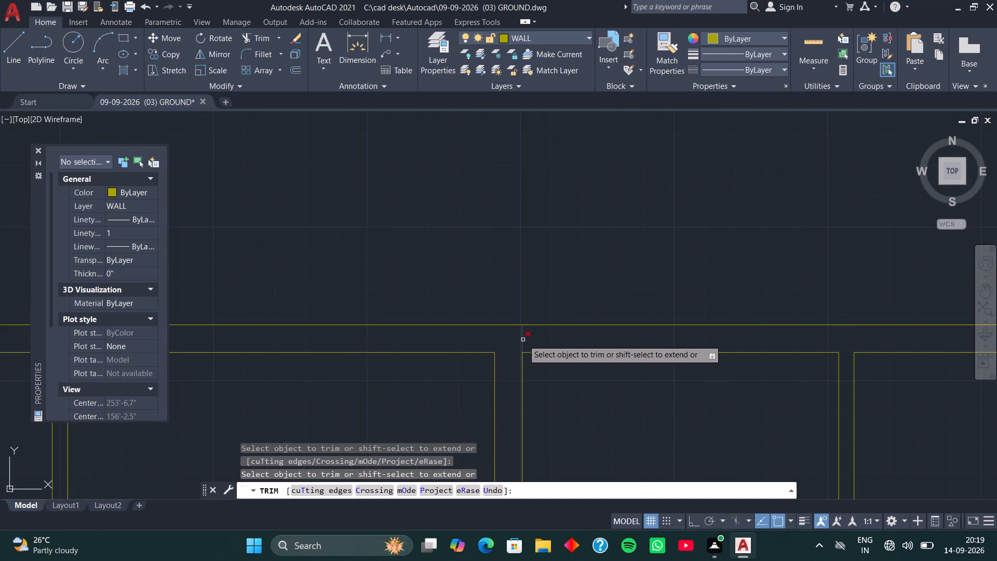
left_click(523, 340)
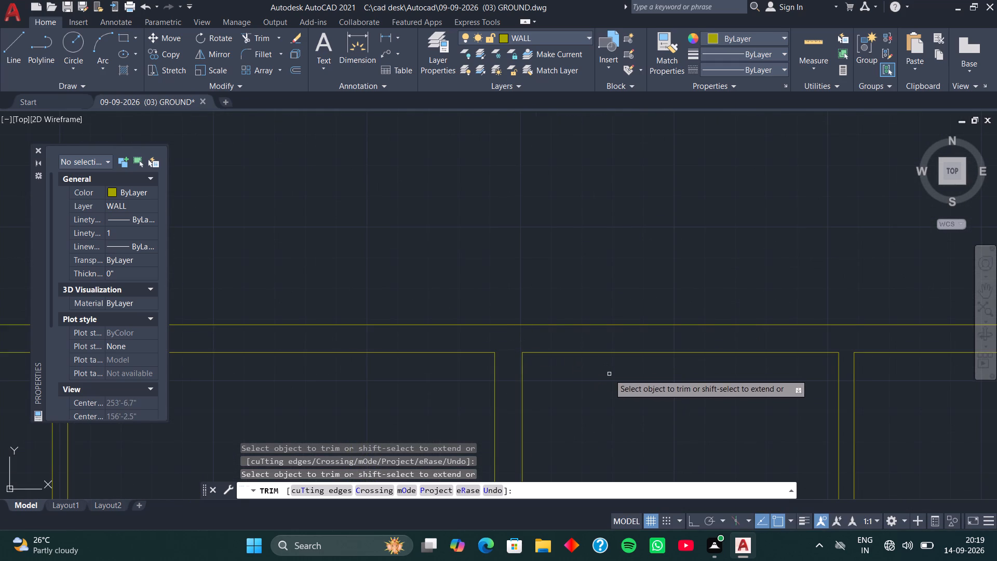
Review the trimmed wall junctions from the top wall down to the large bottom room of the bay.
scroll(612, 385, "down", 3)
middle_click_drag(625, 423, 618, 238)
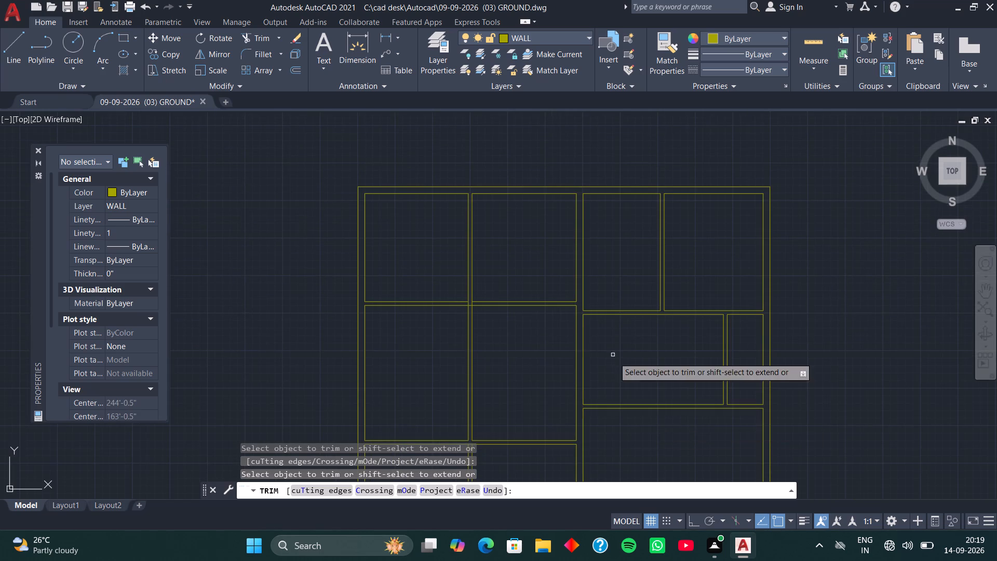
middle_click_drag(614, 360, 522, 266)
middle_click_drag(571, 409, 523, 290)
middle_click_drag(524, 316, 520, 303)
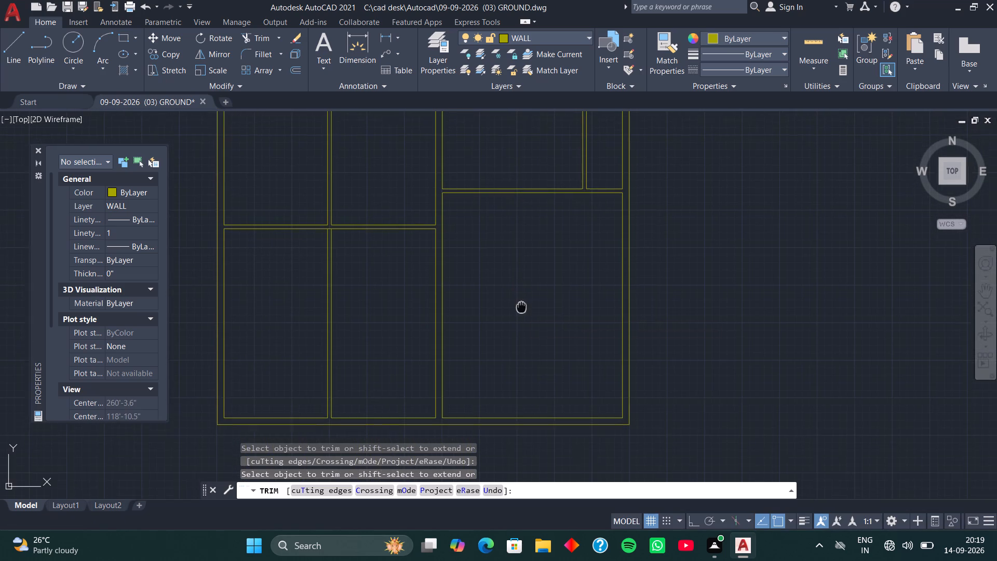
middle_click_drag(520, 303, 518, 291)
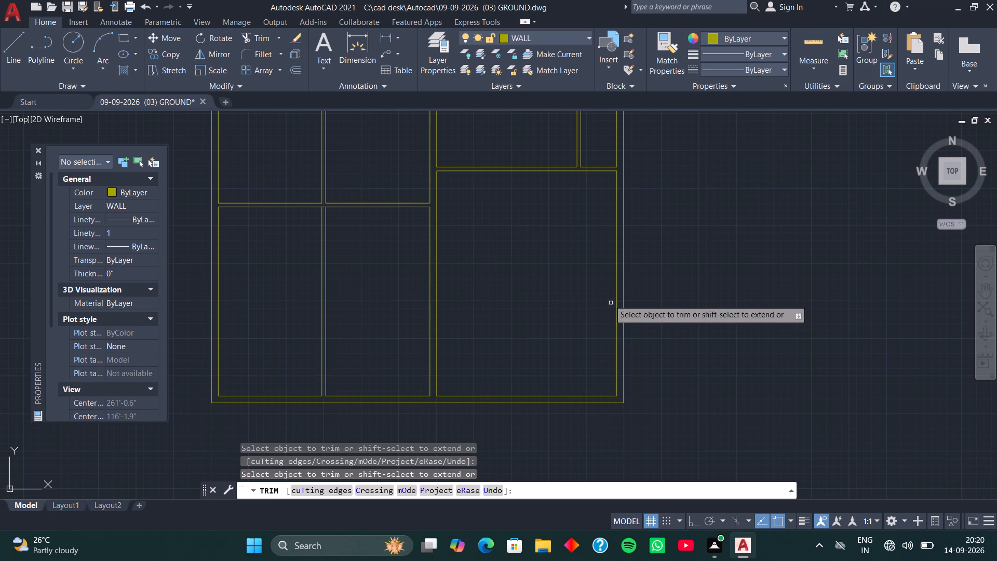
scroll(582, 186, "up", 2)
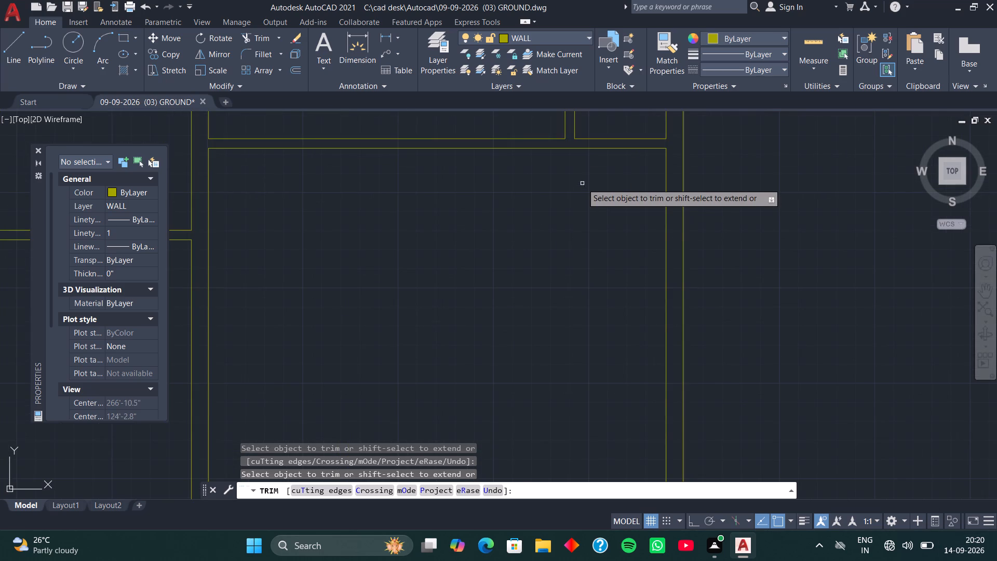
scroll(582, 183, "down", 2)
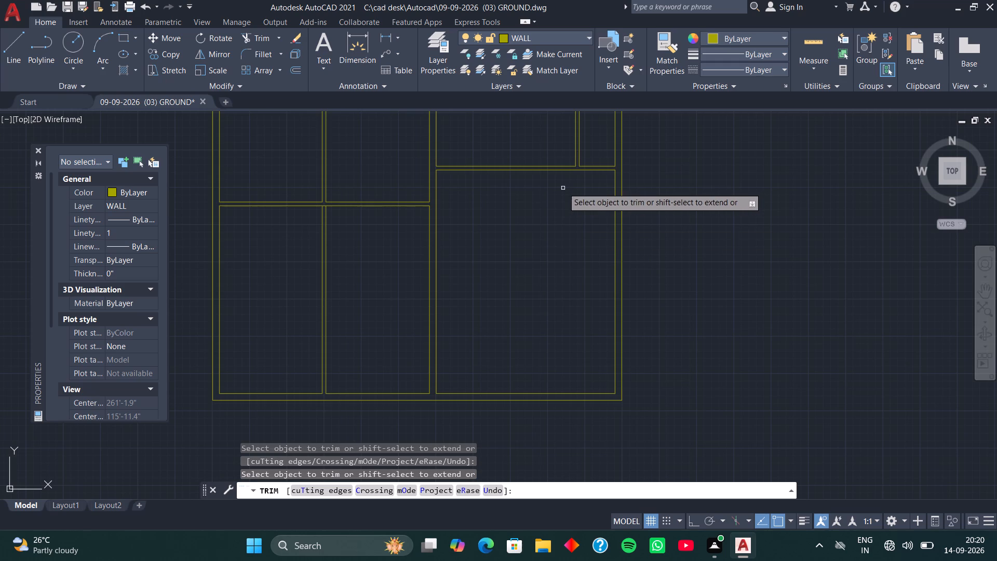
middle_click_drag(604, 232, 554, 215)
middle_click(554, 215)
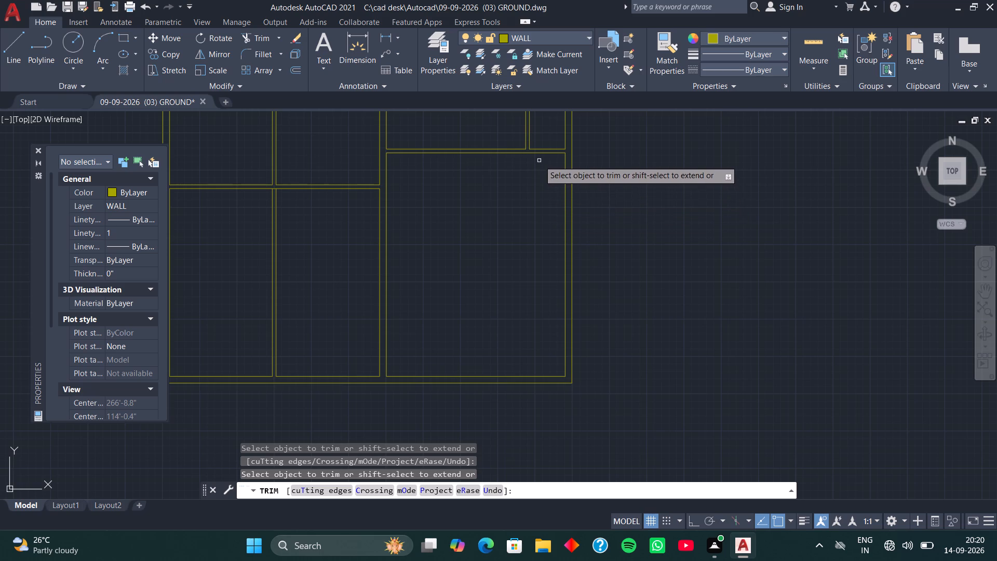
middle_click_drag(539, 161, 579, 197)
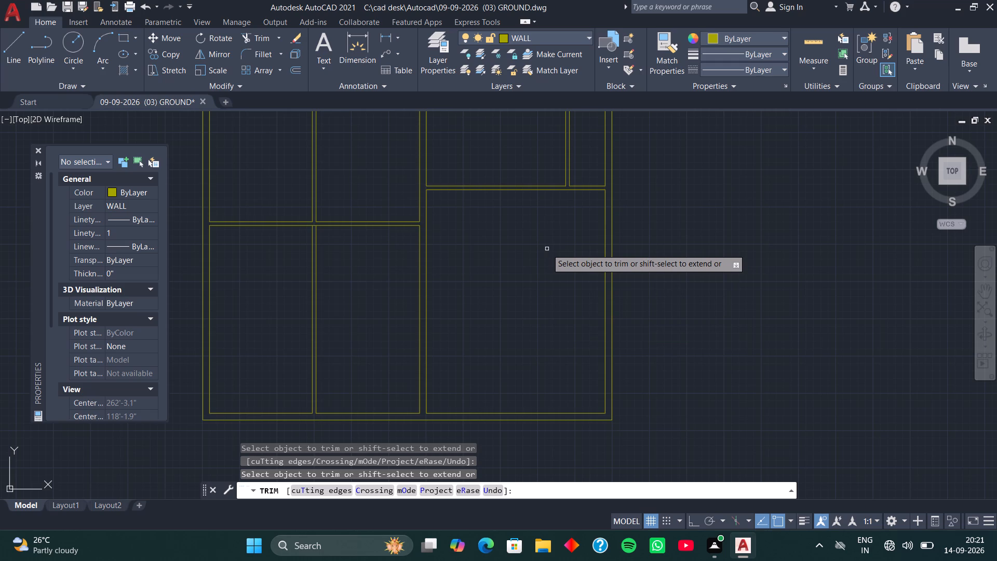
key("Escape")
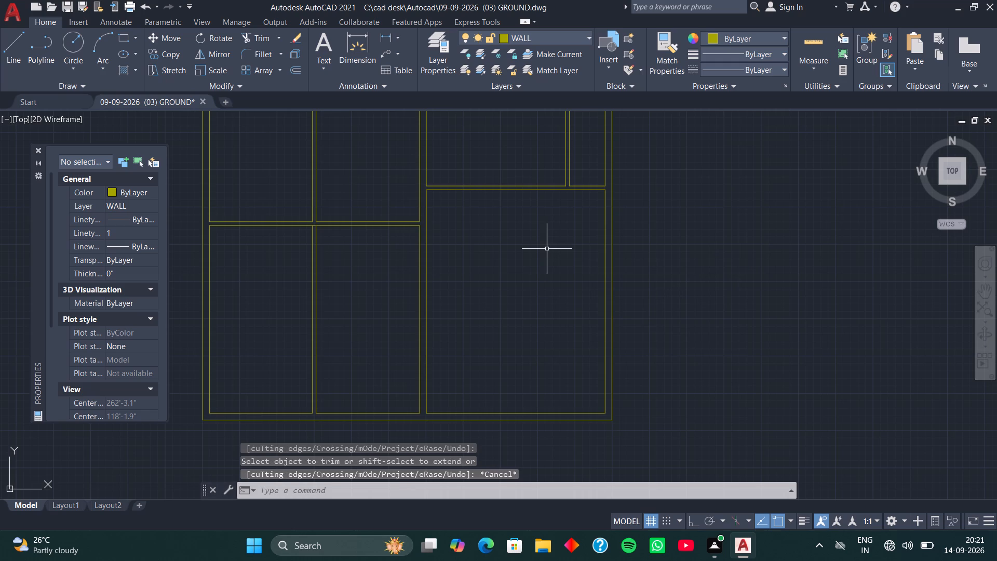
Offset the bay's bottom inner wall line 6' upward, and offset the new line 5" upward to form a horizontal partition.
type("O")
key("space")
key("space")
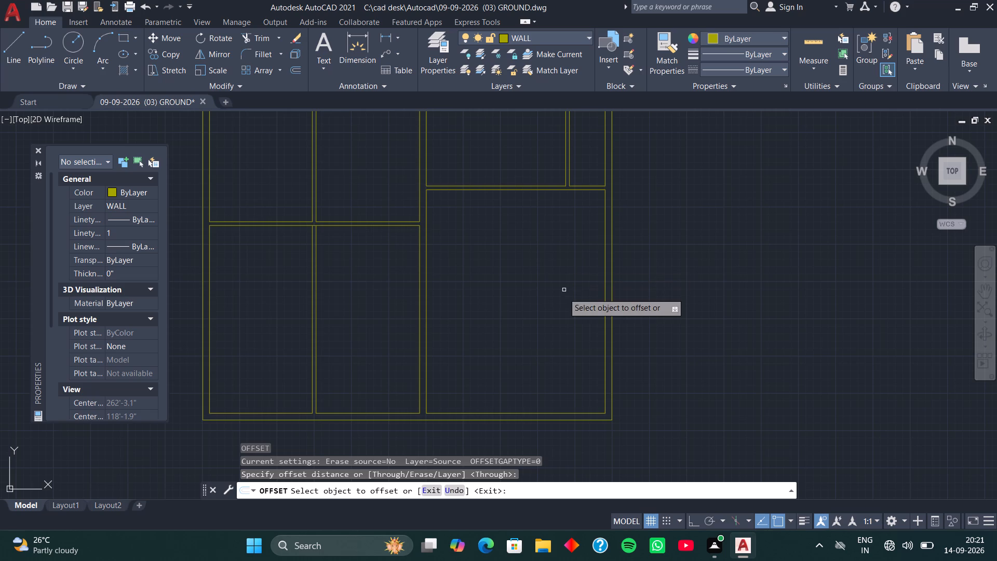
left_click(554, 411)
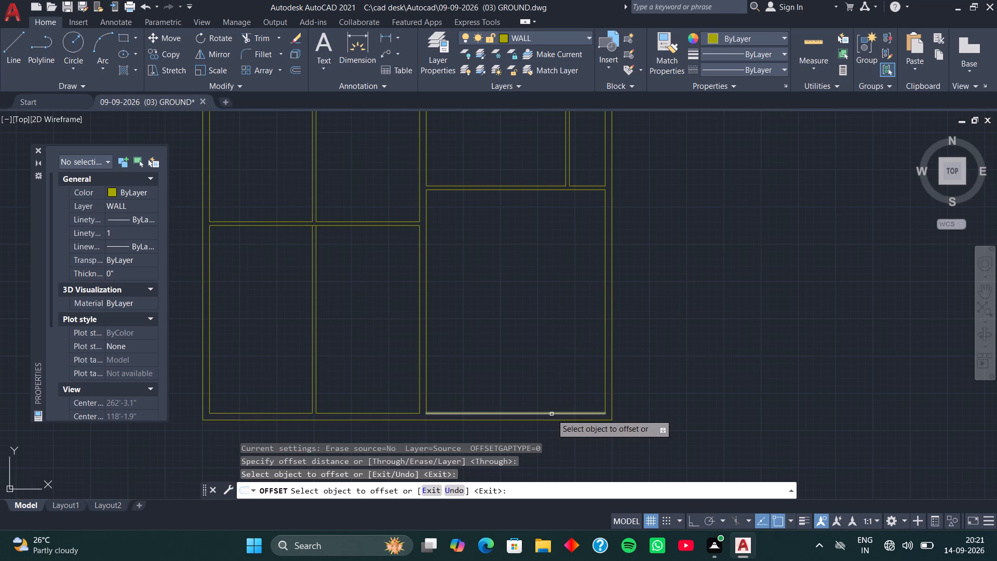
left_click(551, 412)
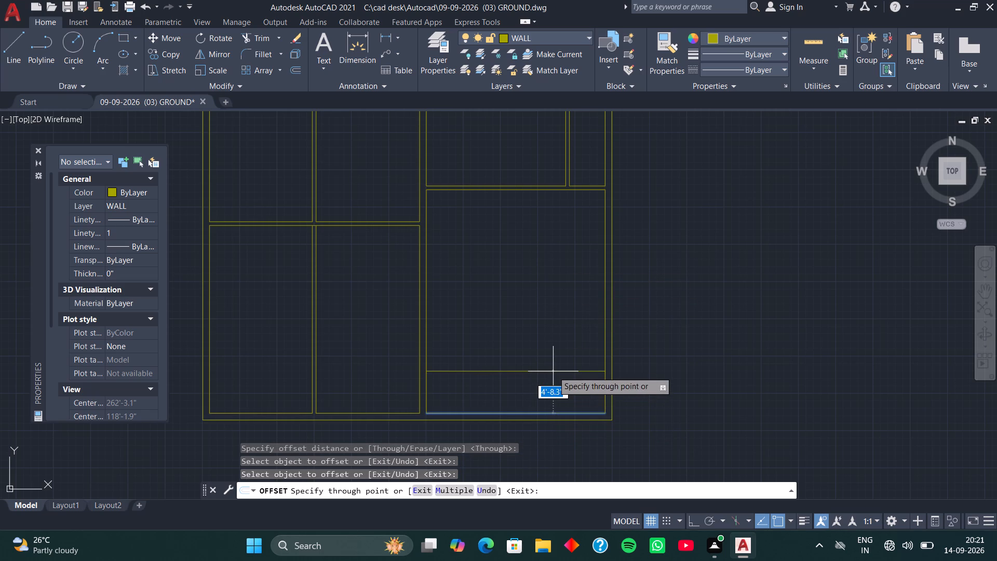
type("6'")
key("Return")
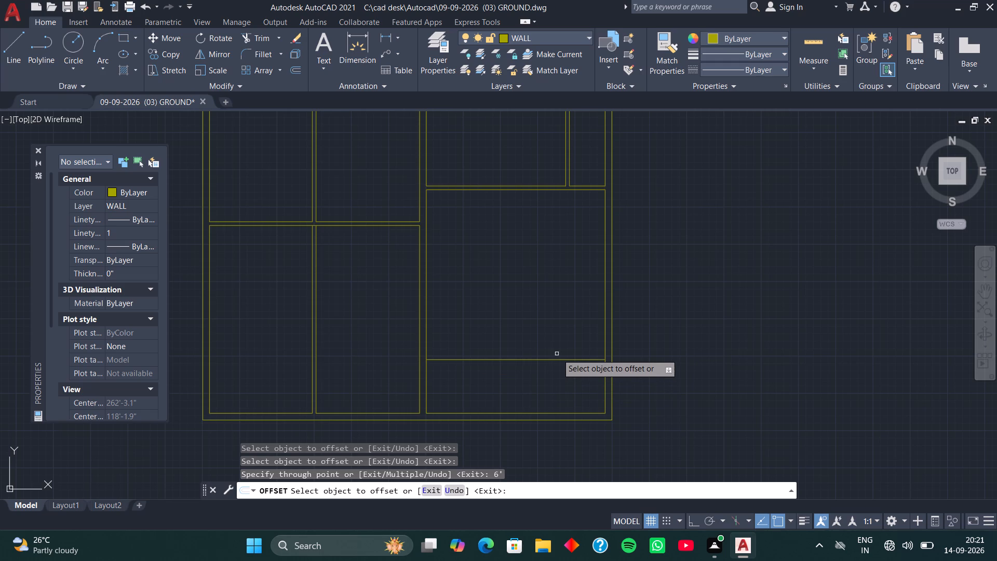
left_click(559, 358)
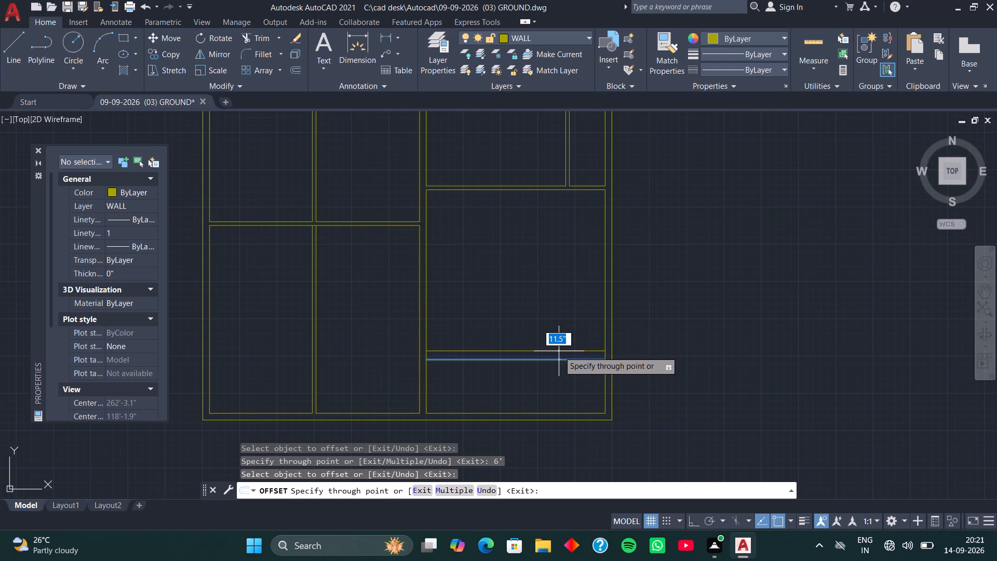
key("5")
key("Return")
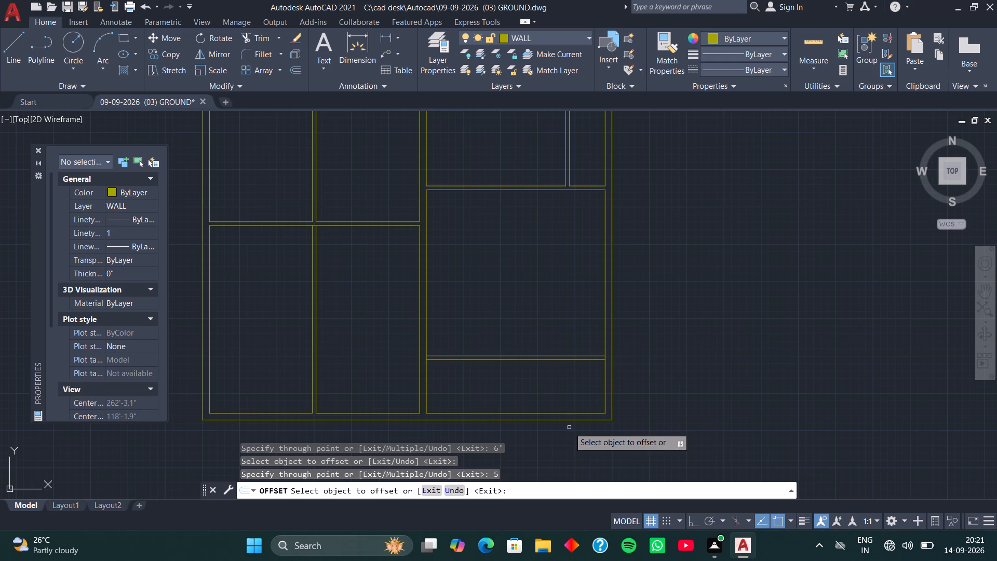
Trim the bay's side wall lines between the new partition's two lines, opening its junctions at both ends.
scroll(595, 373, "up", 3)
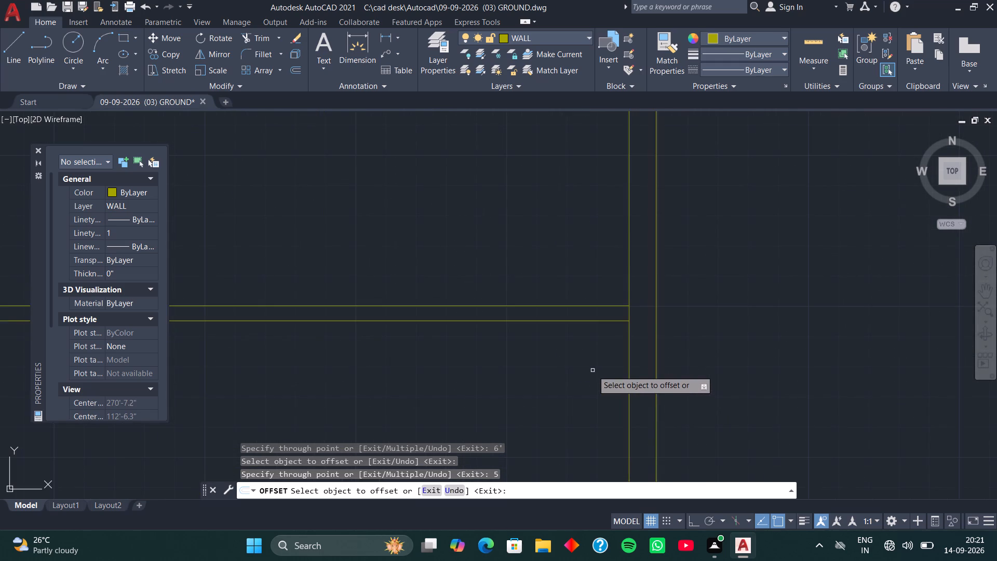
middle_click_drag(592, 370, 556, 311)
key("space")
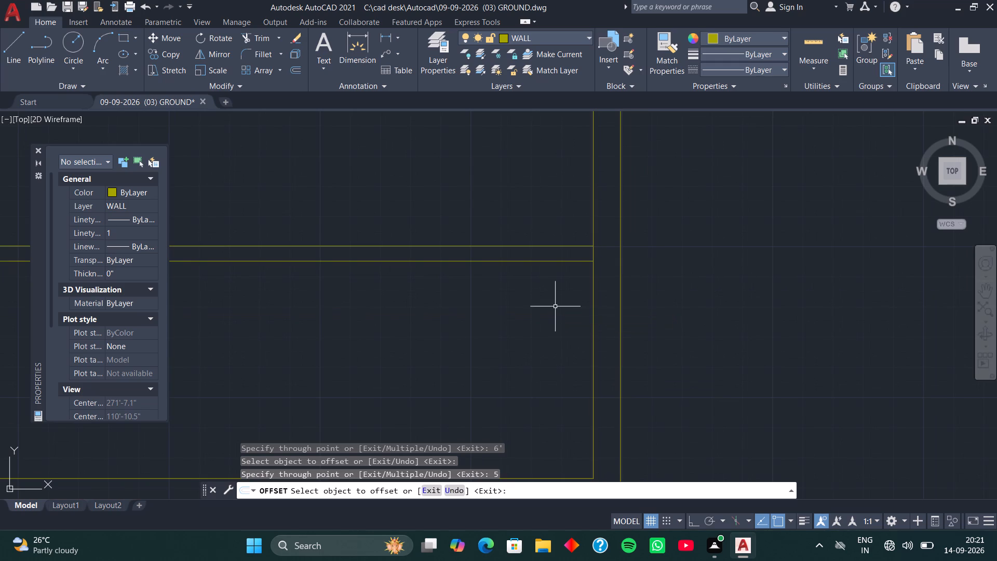
type("TR")
key("space")
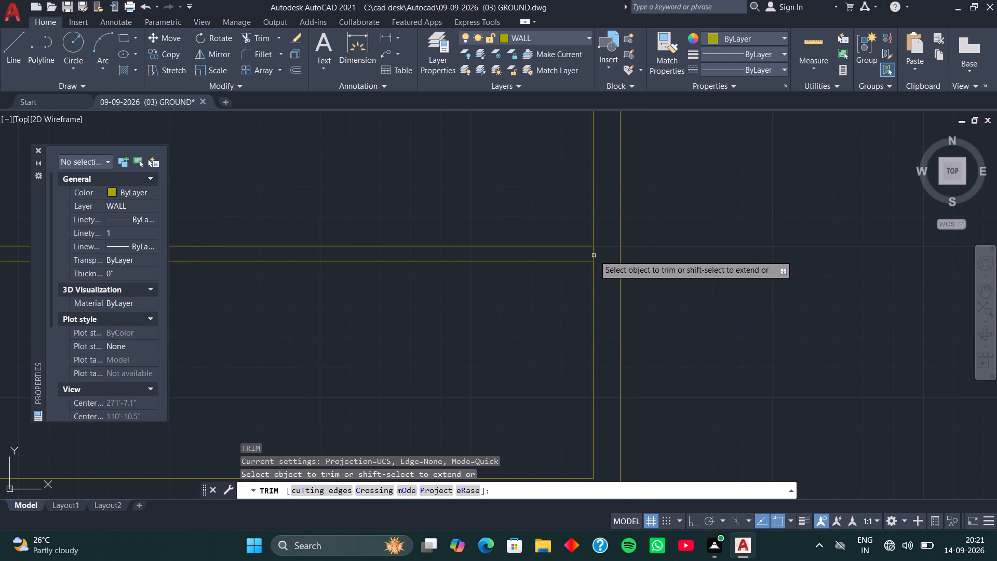
left_click(595, 255)
scroll(466, 317, "down", 2)
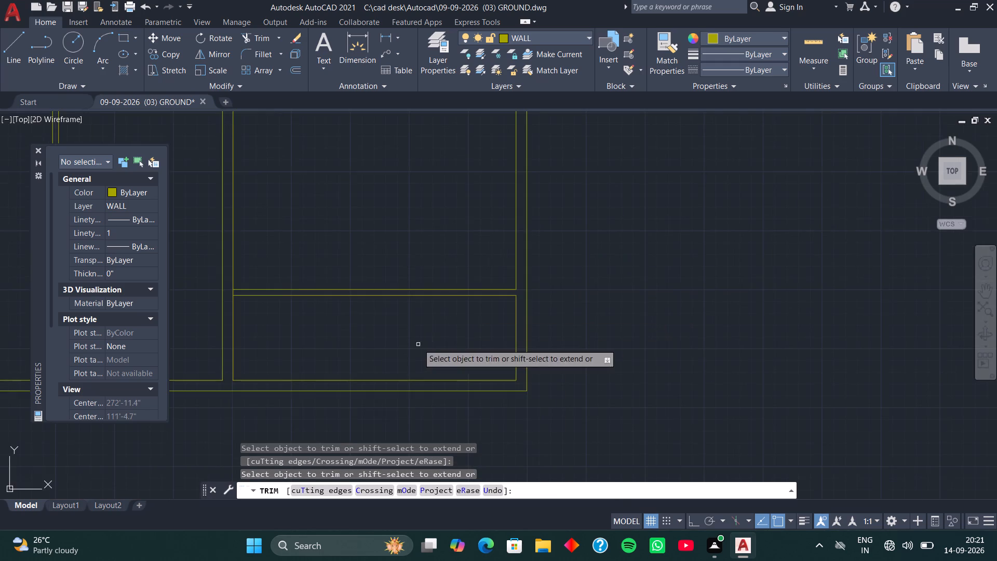
middle_click_drag(424, 343, 503, 333)
middle_click_drag(414, 322, 488, 329)
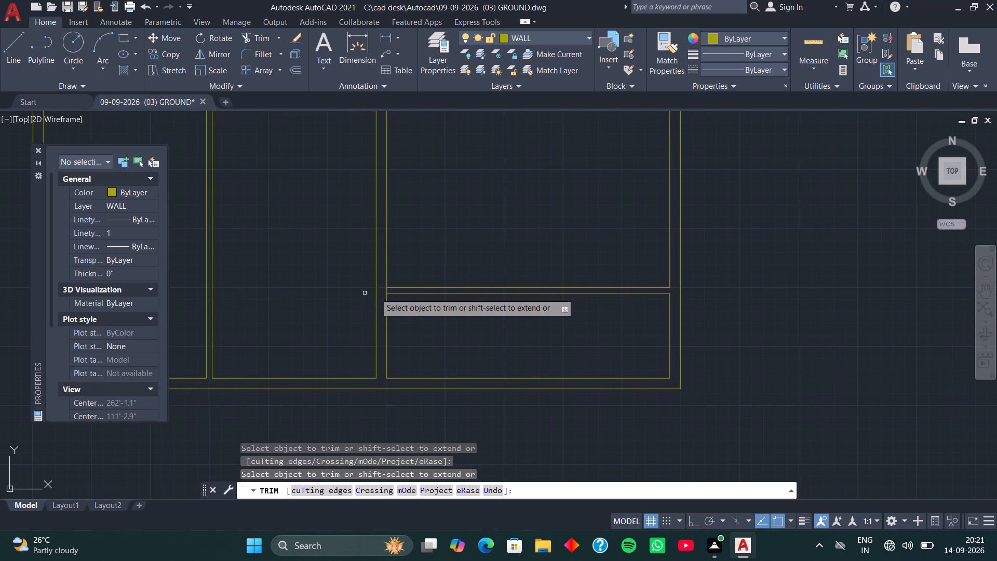
scroll(386, 291, "up", 5)
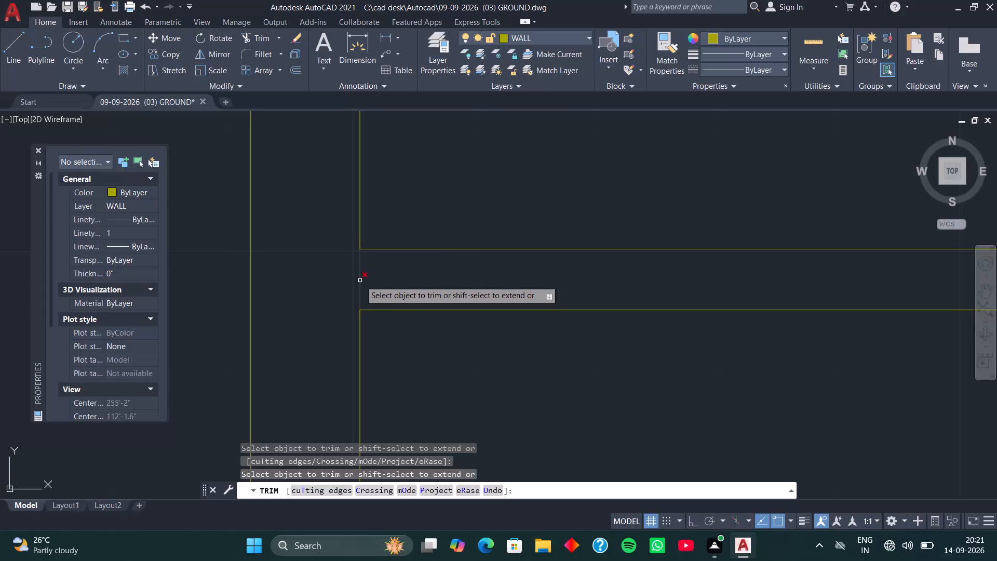
left_click(360, 280)
scroll(441, 336, "down", 4)
scroll(522, 359, "down", 2)
middle_click_drag(549, 367, 524, 345)
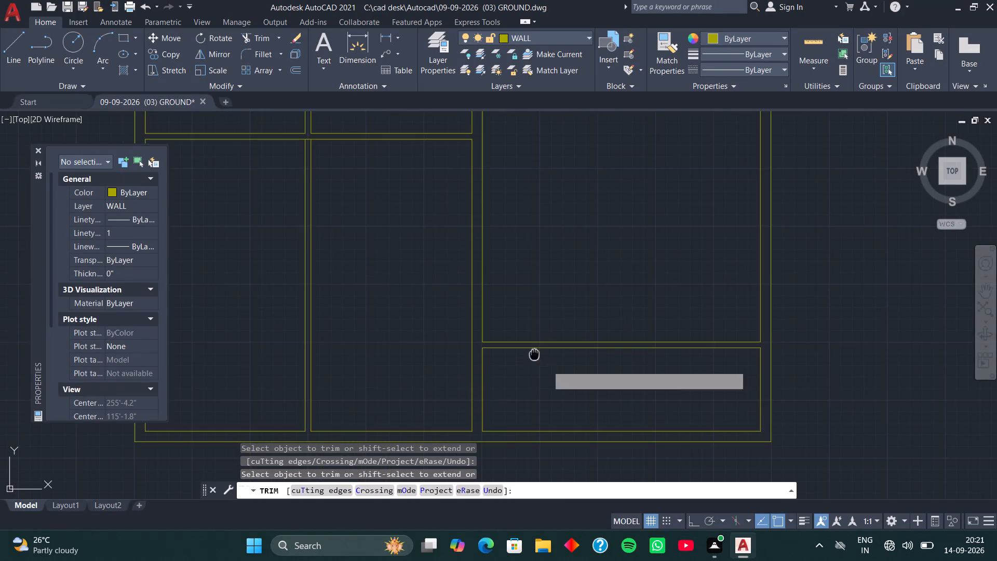
Delete the two vertical partition lines that divide the bottom of the 25' block into two rooms.
middle_click_drag(524, 345, 465, 253)
key("space")
scroll(479, 263, "down", 3)
middle_click_drag(487, 217, 452, 292)
scroll(398, 251, "up", 2)
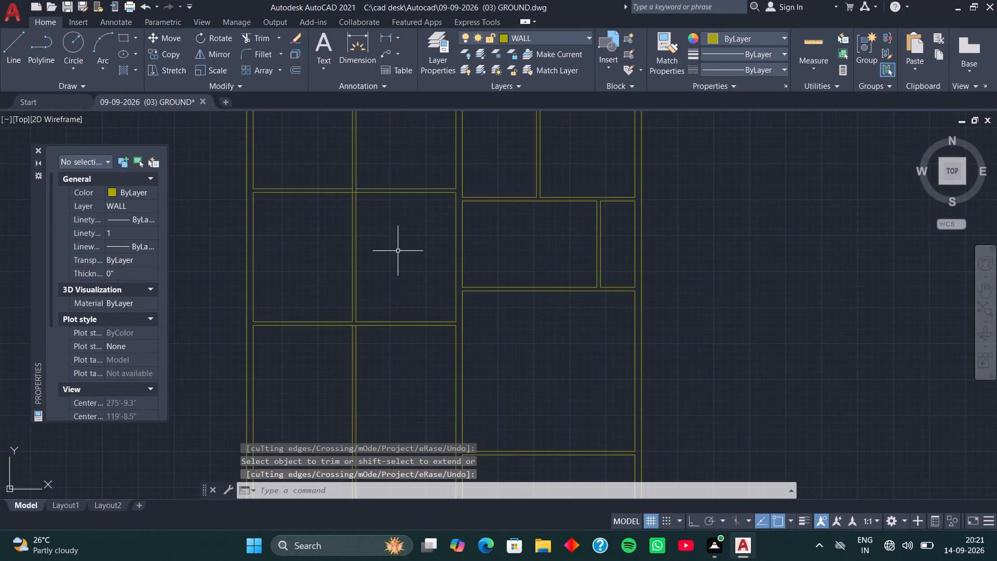
scroll(414, 279, "down", 1)
middle_click_drag(417, 359, 447, 311)
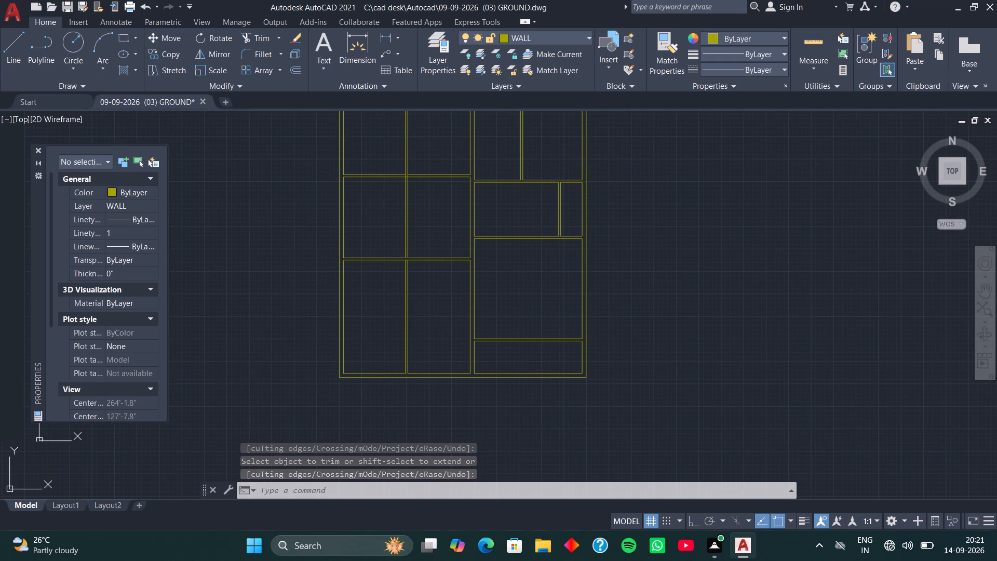
left_click_drag(442, 297, 437, 303)
left_click(393, 321)
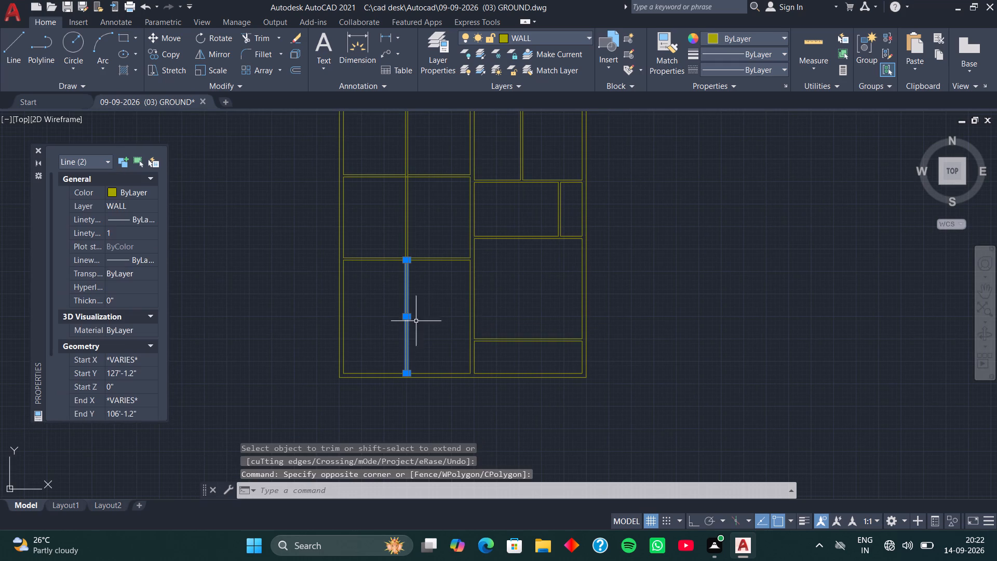
key("Delete")
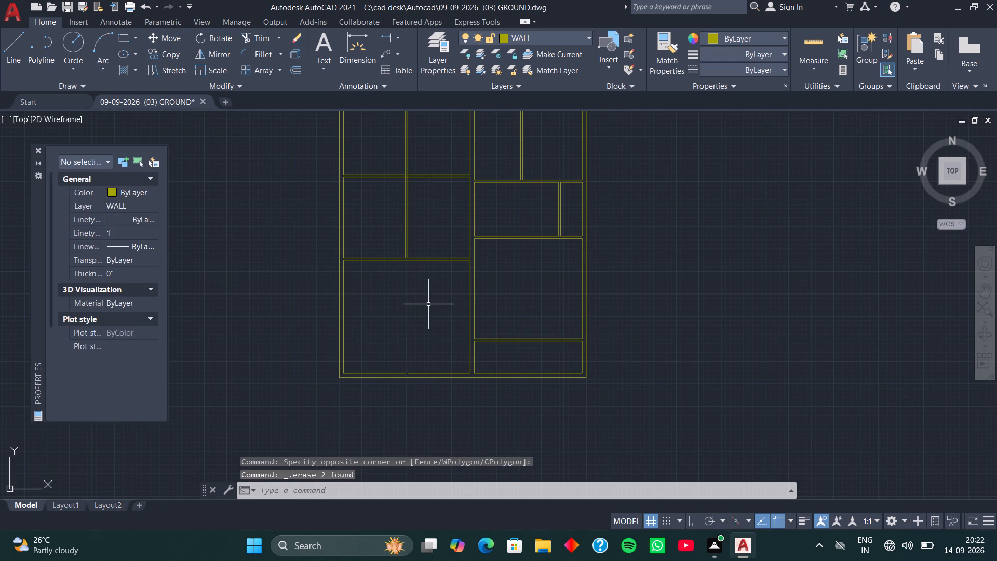
Trim the block's vertical partition lines where they cross the upper horizontal partition, opening the four-way wall junction.
middle_click_drag(410, 278, 409, 399)
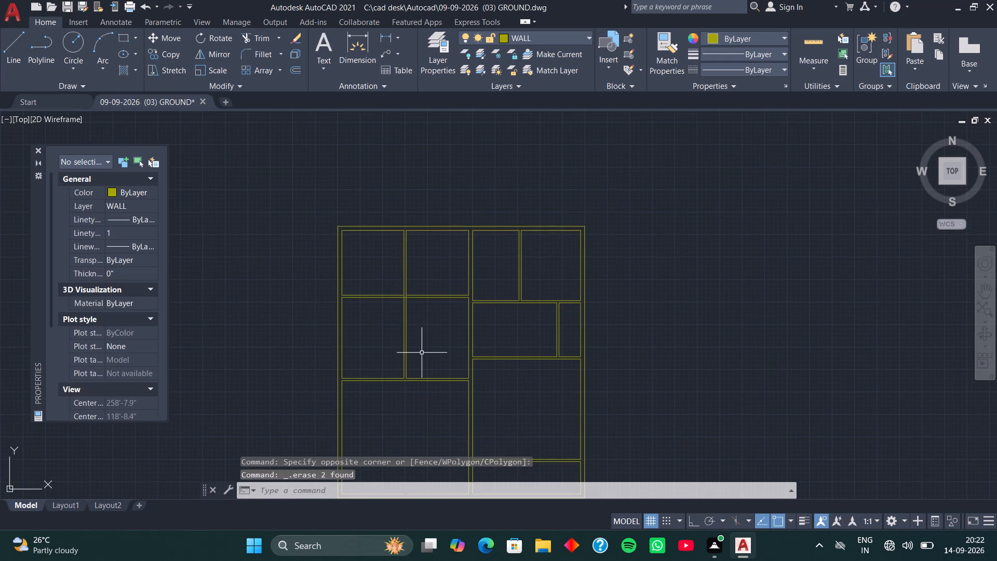
scroll(416, 320, "up", 3)
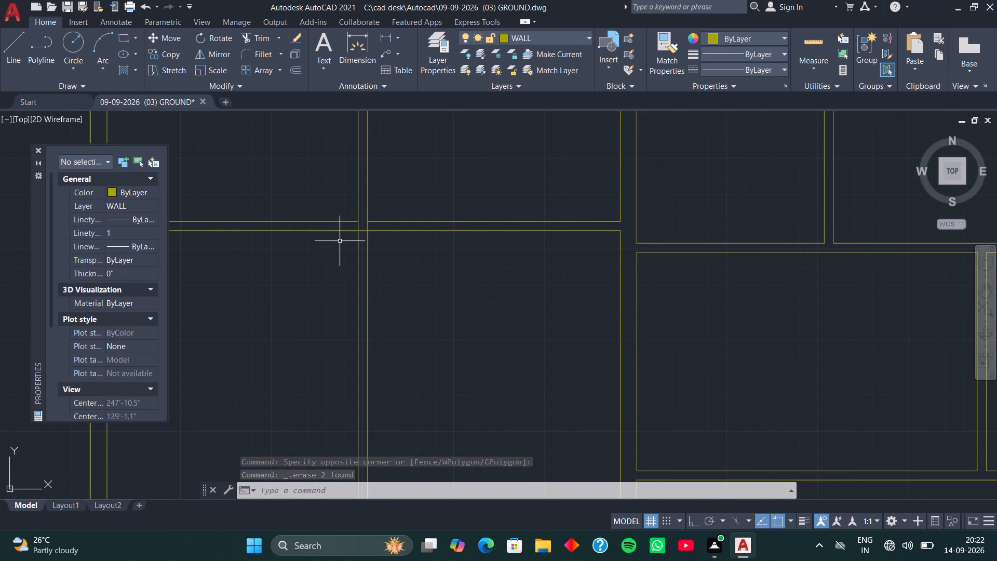
middle_click_drag(338, 250, 356, 325)
scroll(384, 302, "up", 4)
middle_click_drag(384, 302, 386, 301)
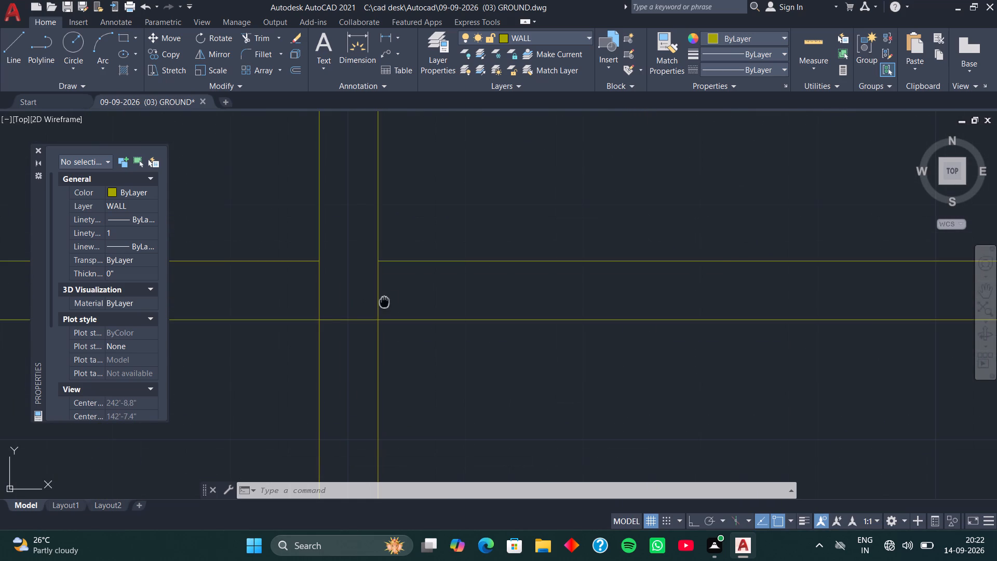
middle_click_drag(386, 301, 406, 298)
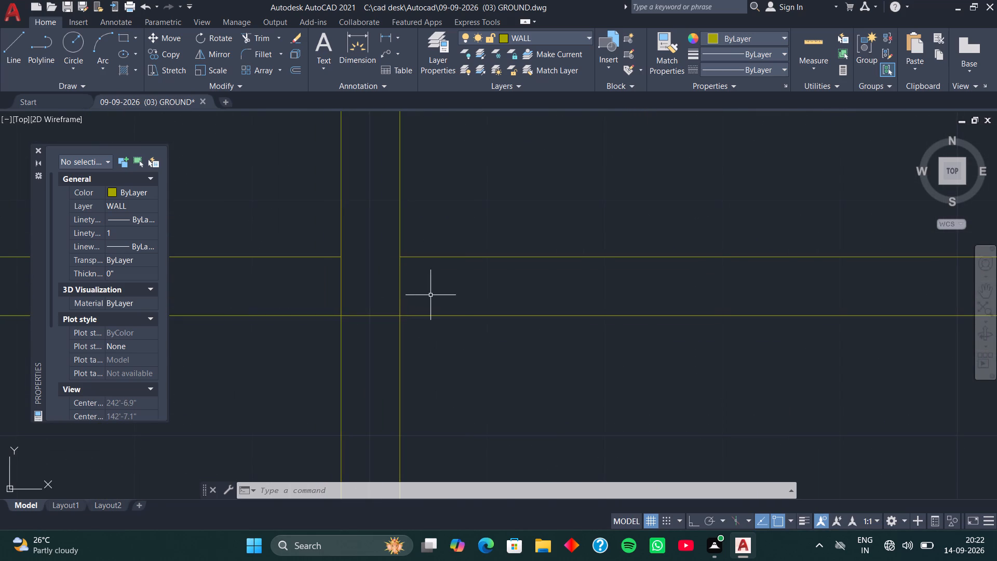
type("TR")
key("space")
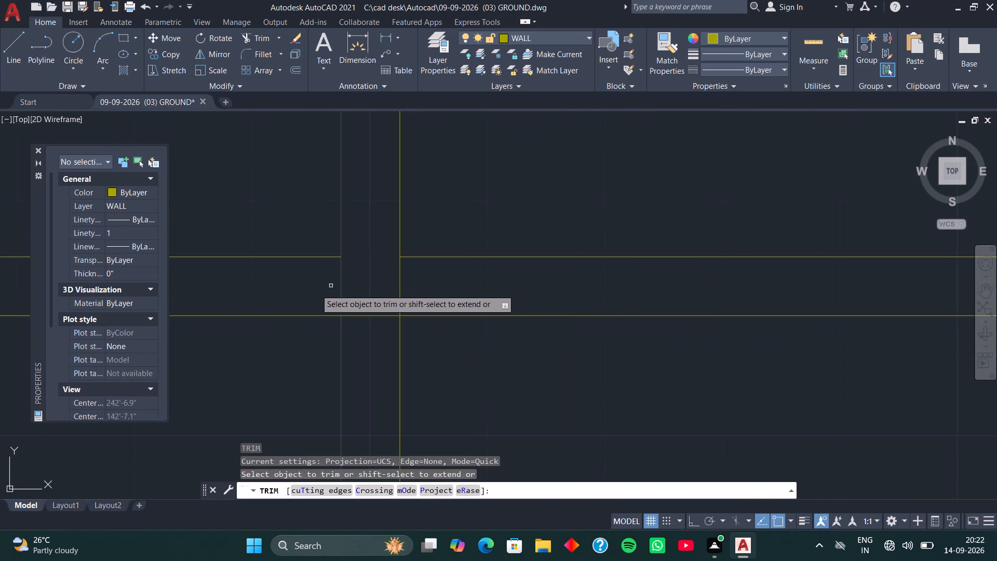
left_click_drag(315, 289, 440, 296)
scroll(454, 291, "down", 3)
scroll(472, 372, "down", 1)
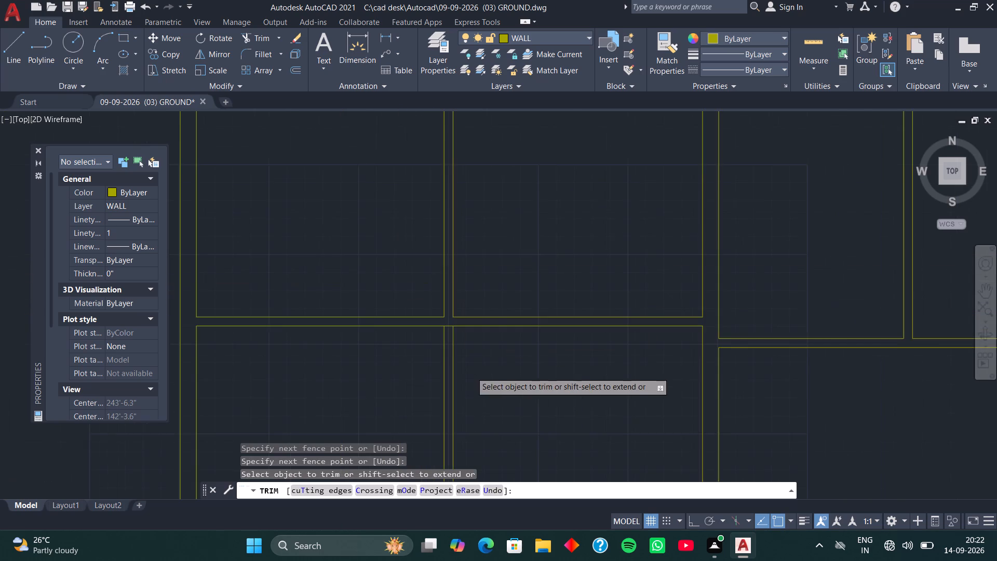
middle_click_drag(501, 383, 471, 165)
middle_click_drag(496, 302, 468, 247)
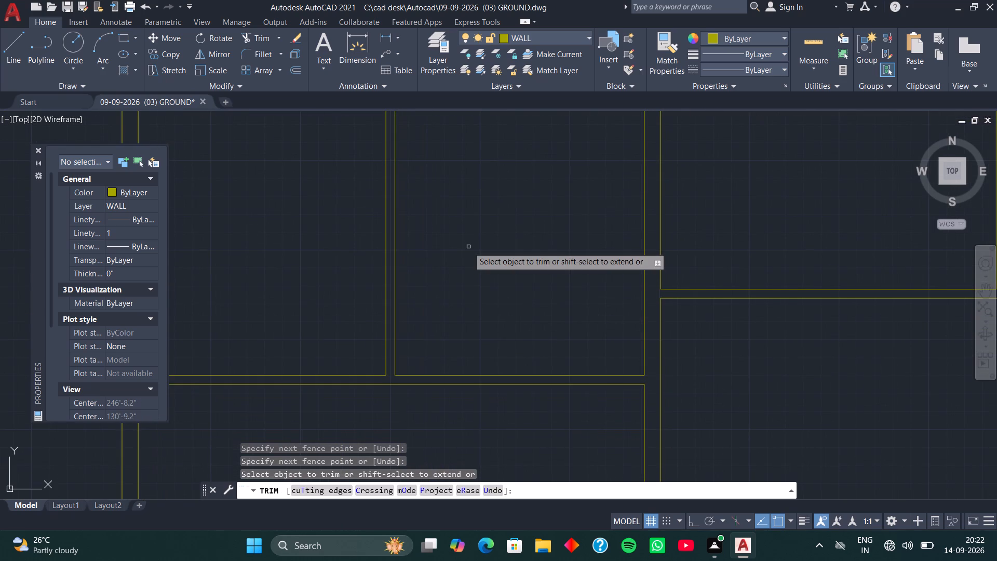
key("space")
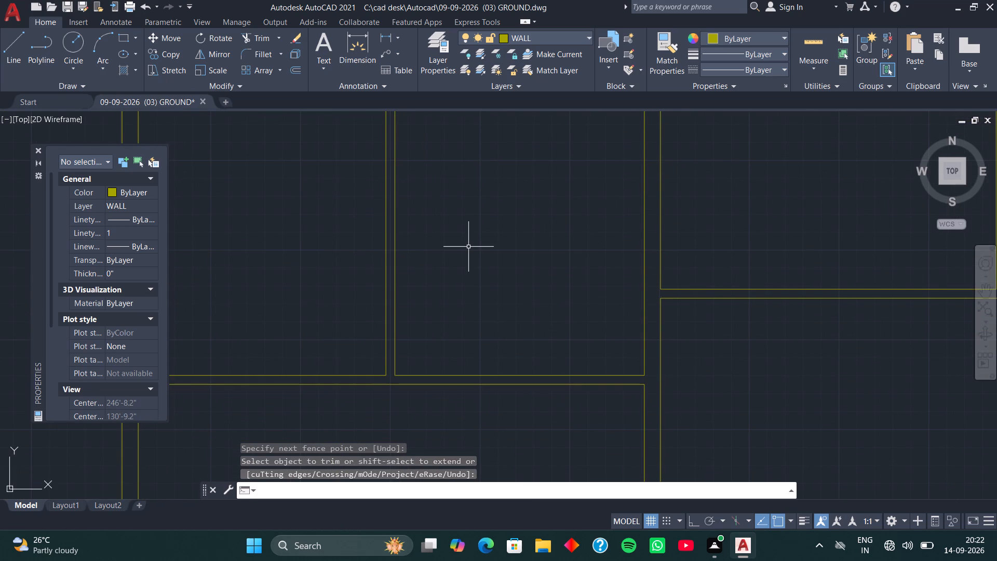
Check the depth of the bay's bottom room with a temporary linear dimension along its right inner wall, and erase the dimension.
scroll(493, 277, "down", 4)
middle_click_drag(575, 335, 539, 263)
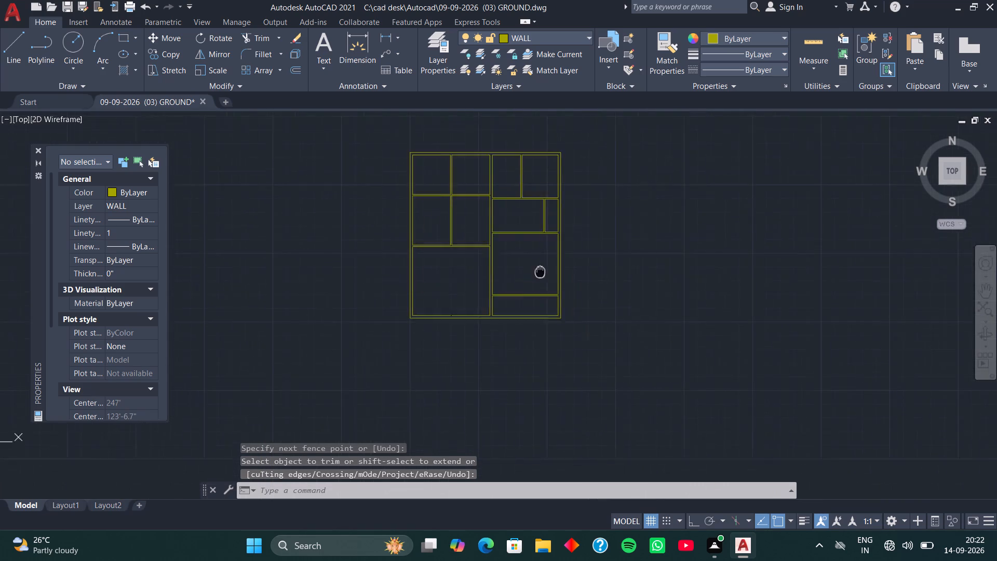
middle_click_drag(539, 263, 539, 251)
scroll(527, 284, "up", 3)
middle_click_drag(515, 237, 457, 265)
scroll(459, 266, "up", 1)
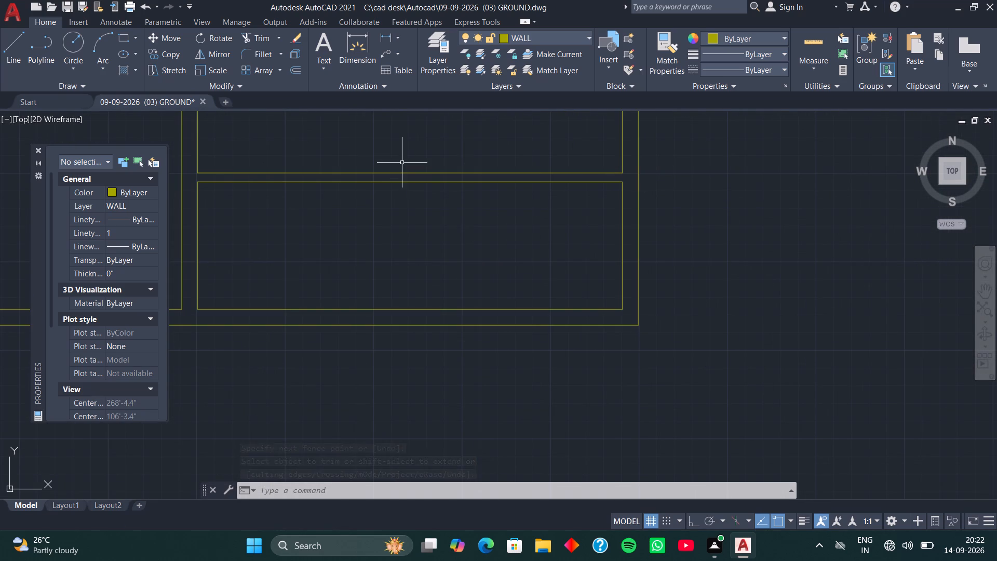
left_click(388, 43)
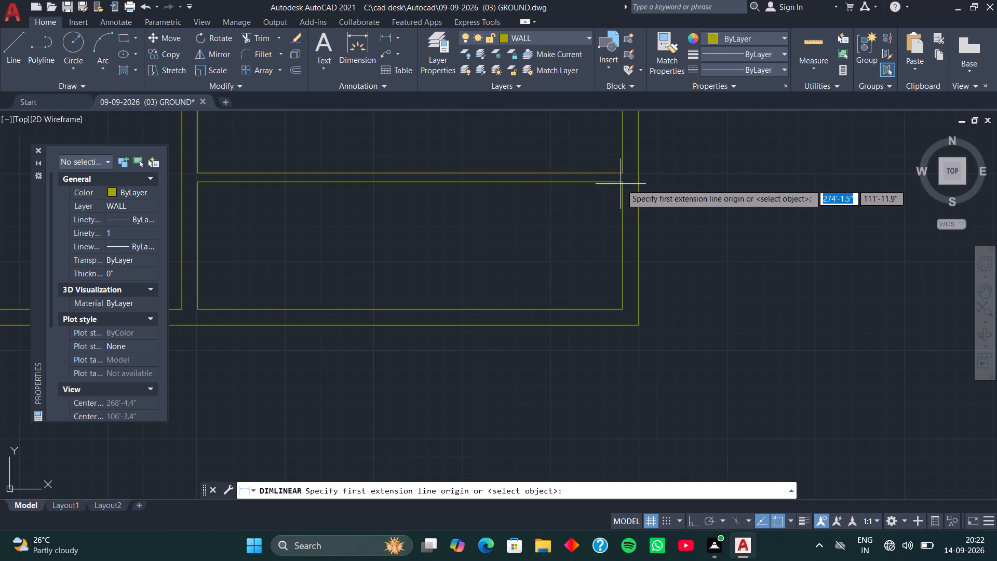
left_click(621, 184)
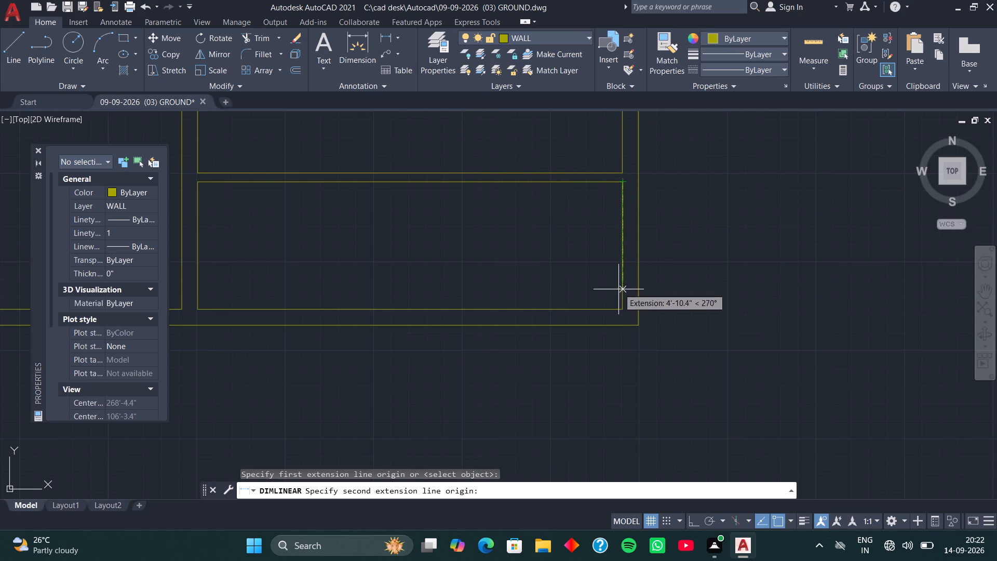
left_click(624, 310)
left_click(602, 306)
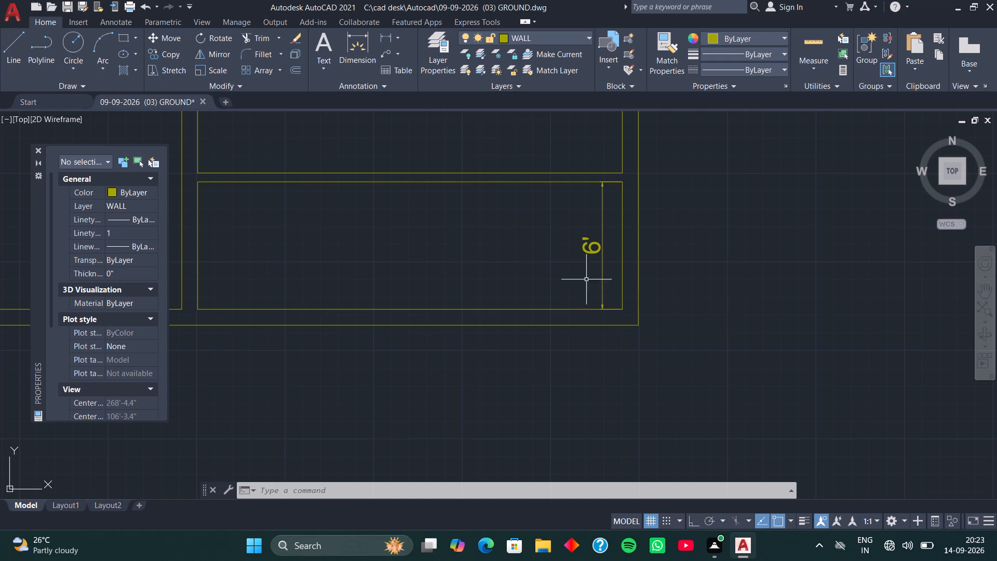
left_click(585, 250)
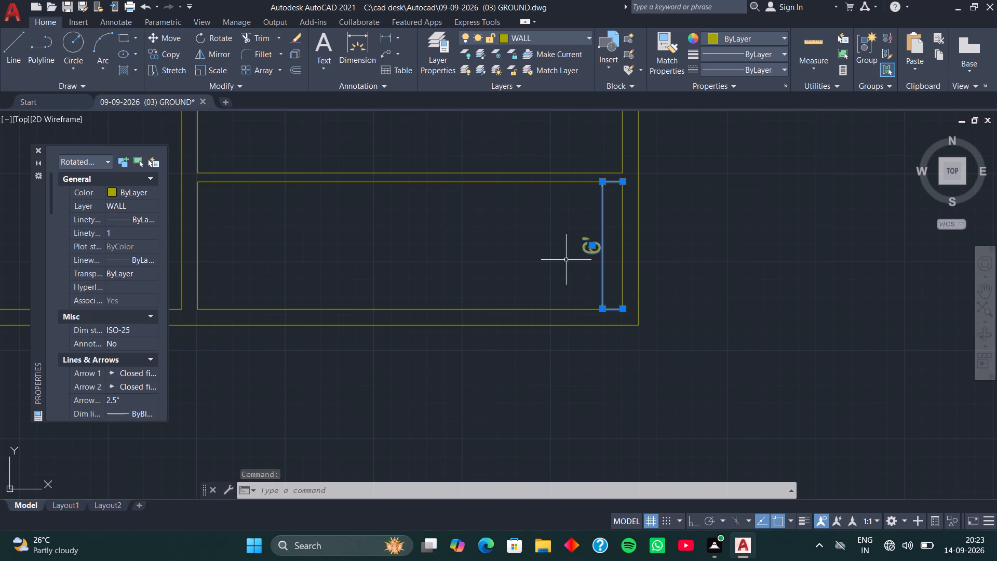
key("Delete")
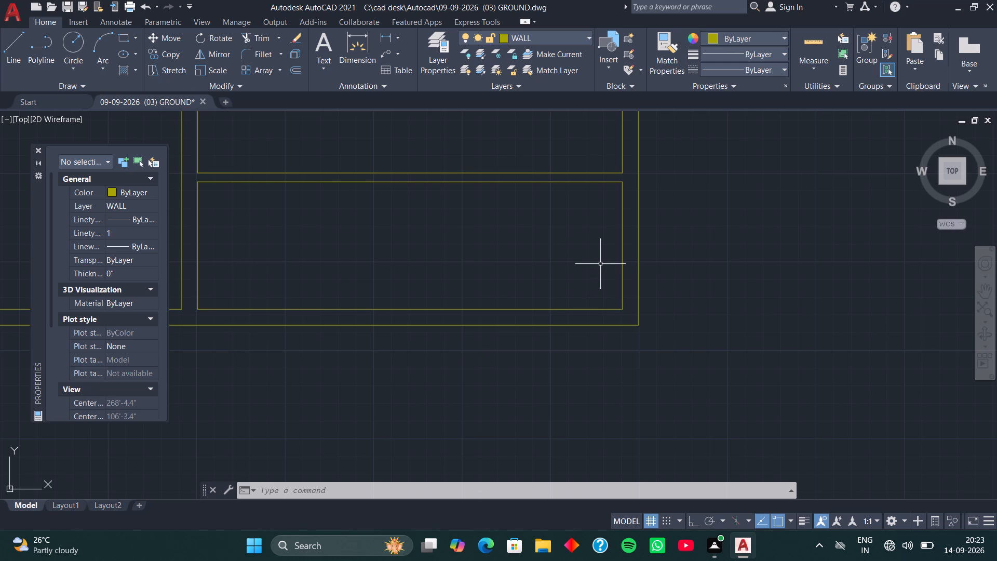
Offset the right inner wall line of the bay's bottom room 3' inward and its bottom inner wall line 3' upward.
key("o")
key("space")
key("space")
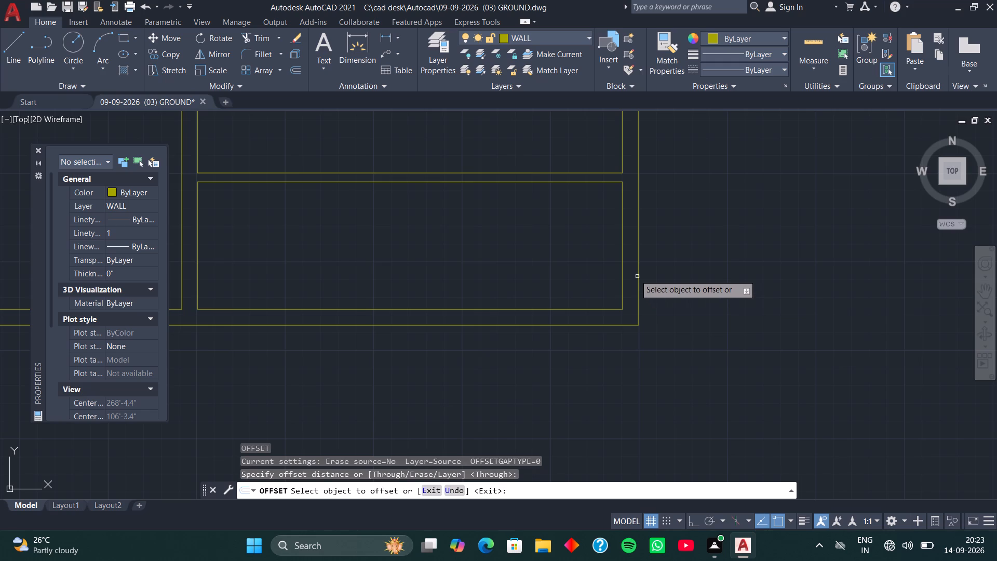
left_click(621, 266)
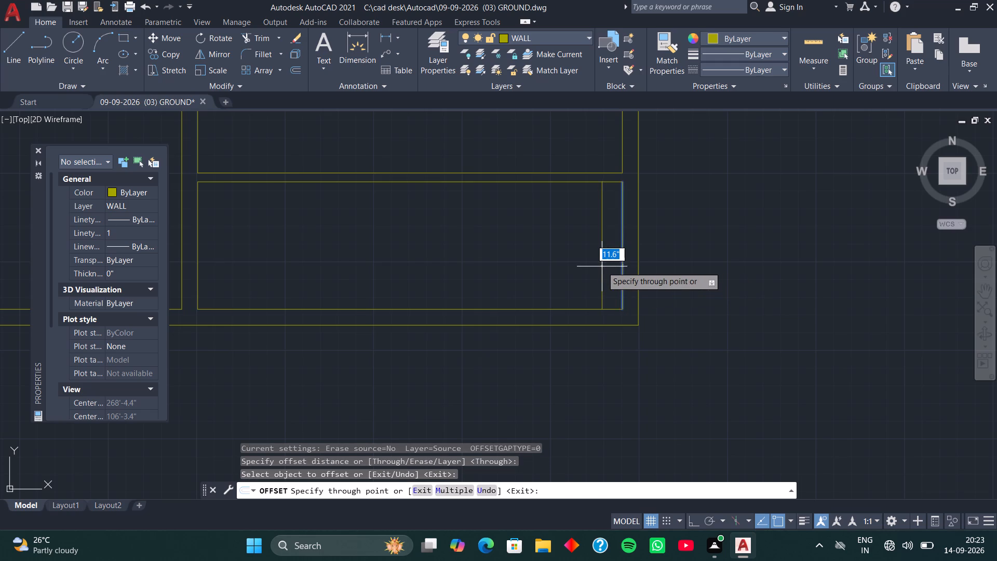
key("3")
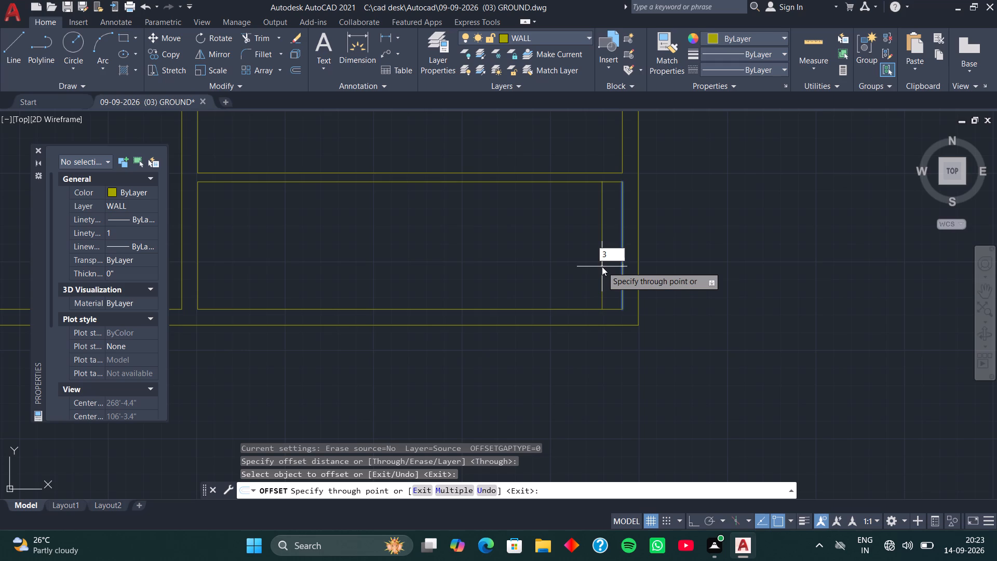
key("apostrophe")
key("Return")
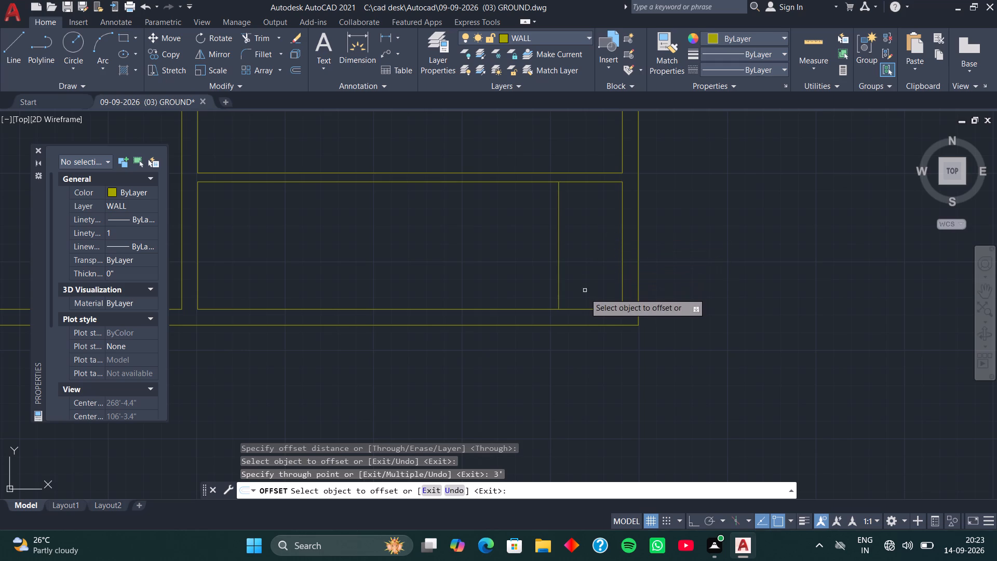
left_click(588, 310)
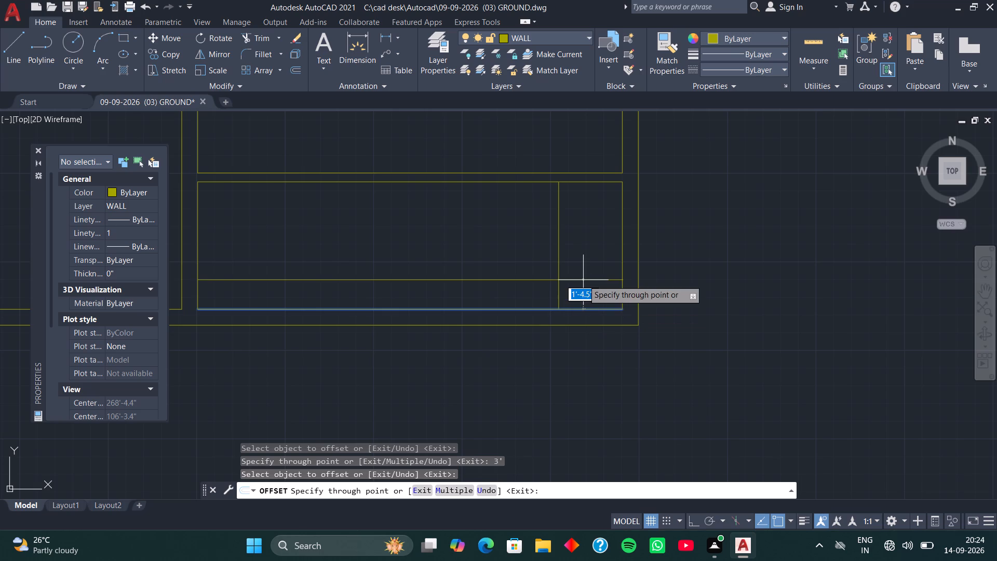
type("3'")
key("Return")
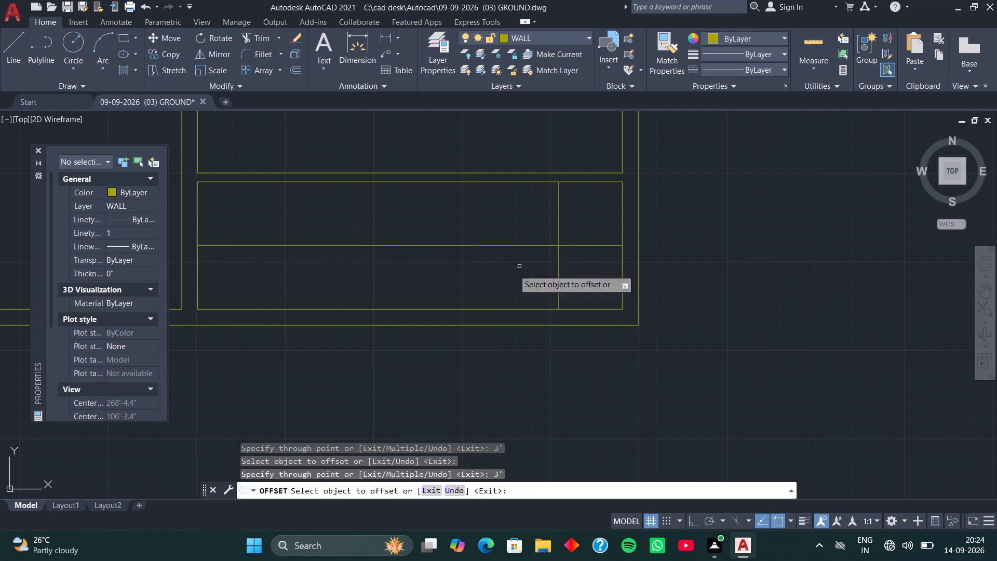
Offset the left inner wall line of the bay's bottom room 5' inward.
left_click(198, 255)
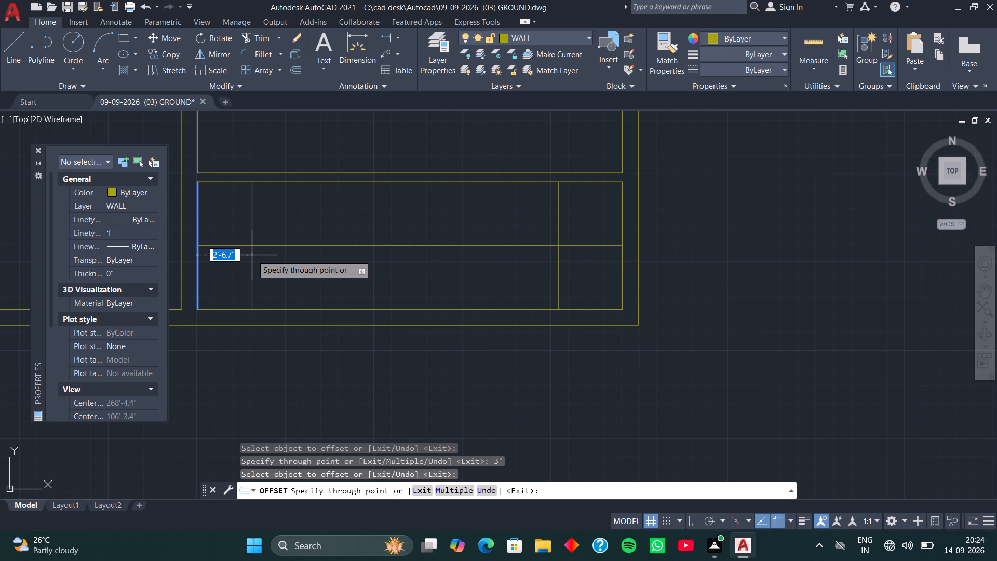
type("5'")
key("Return")
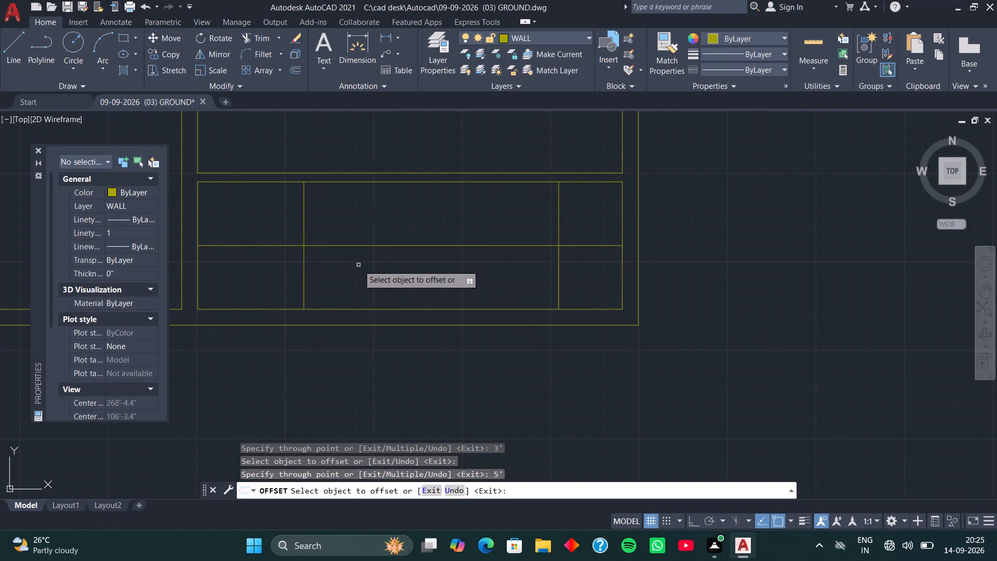
key("Escape")
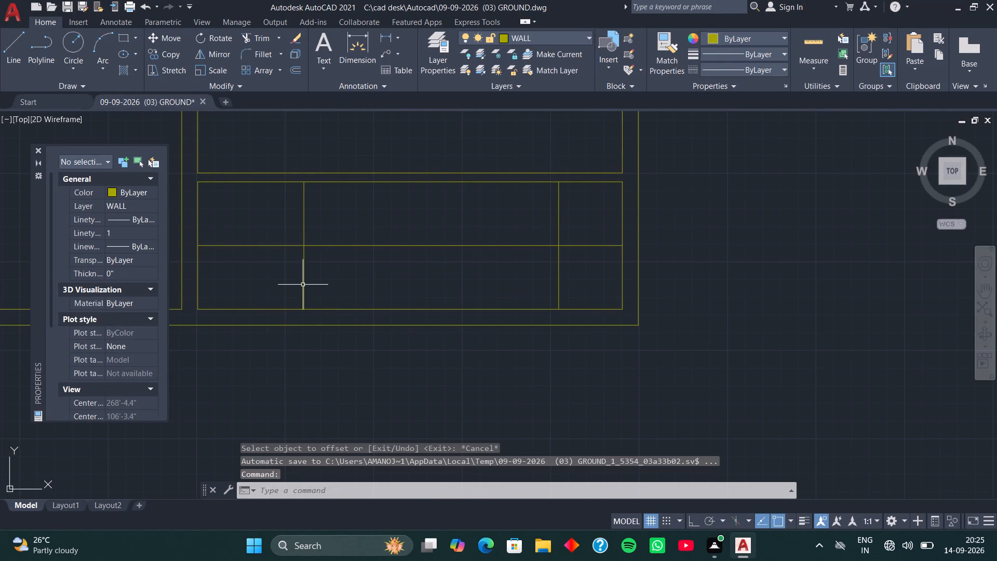
Copy the vertical line 5' from the bottom room's left inner wall as a 10-item array fitted to the line 3' from the right wall.
left_click(304, 287)
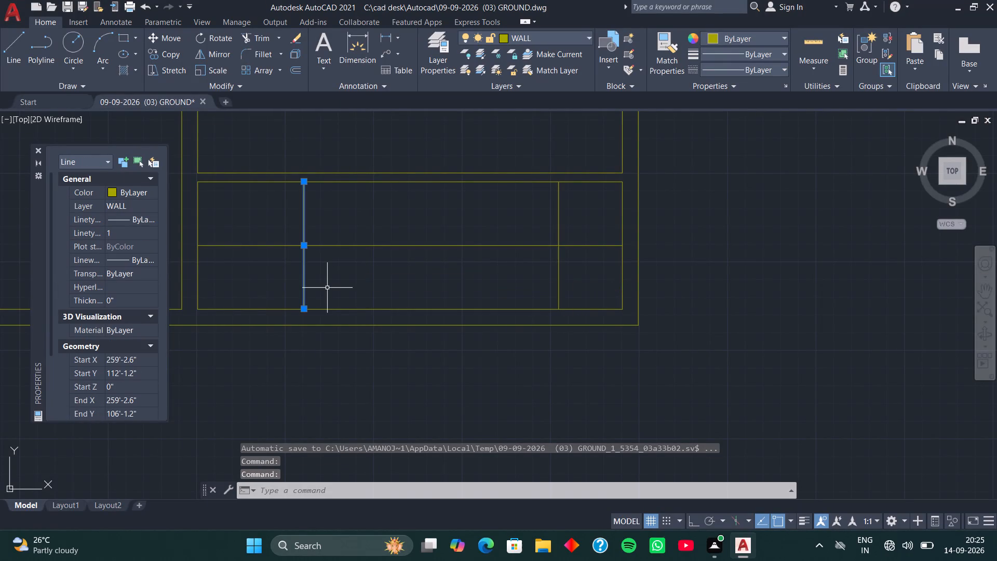
key("c")
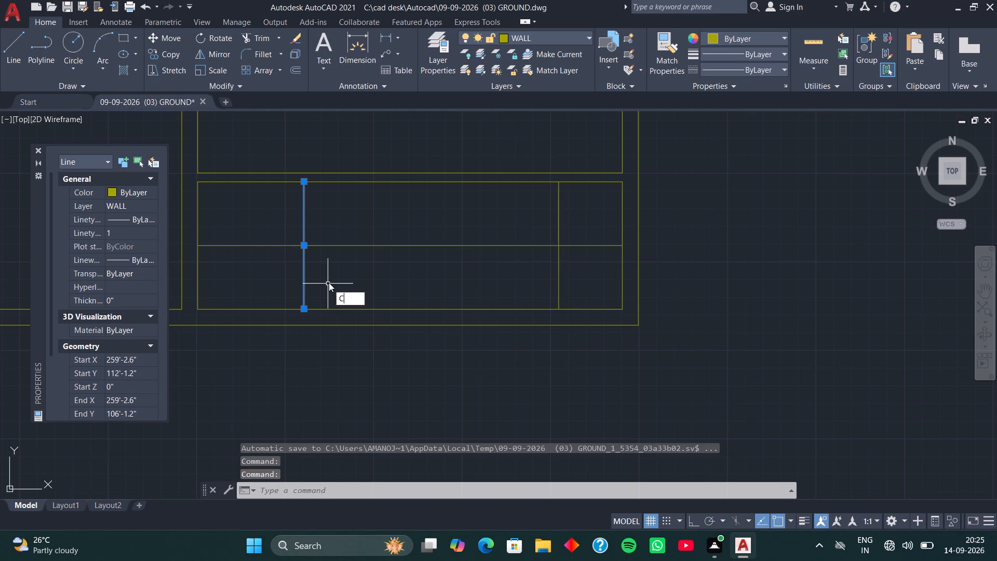
key("o")
key("space")
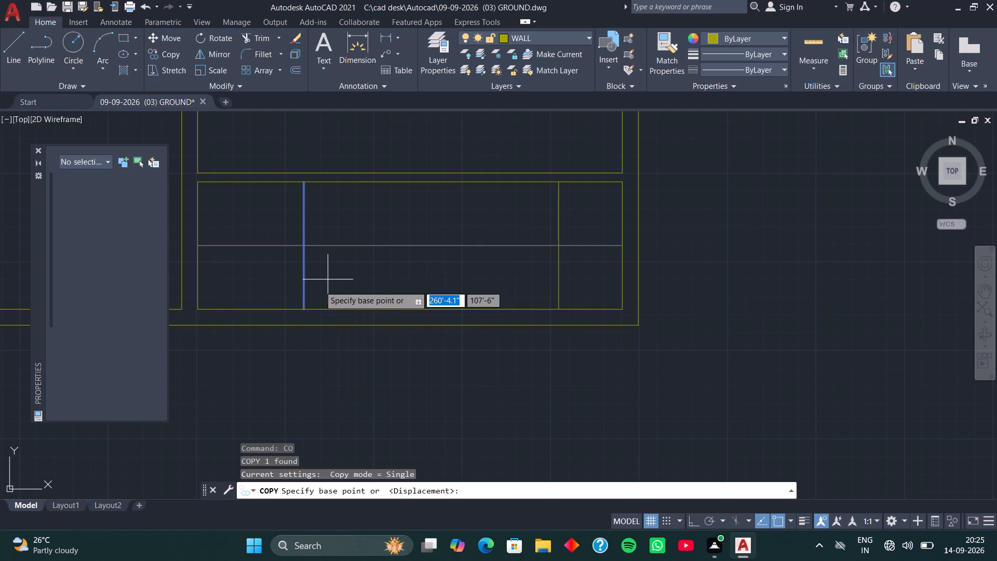
left_click(305, 306)
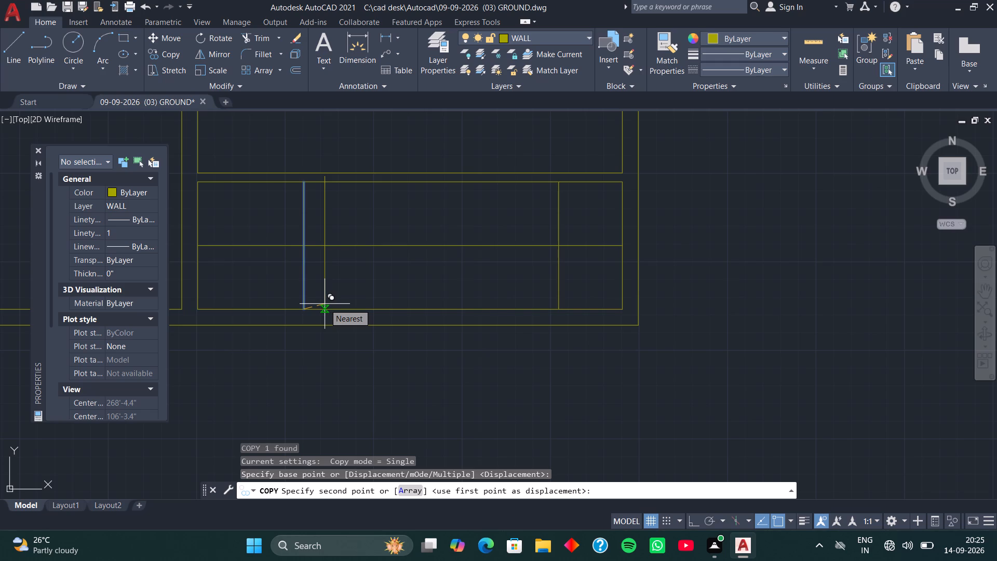
key("F8")
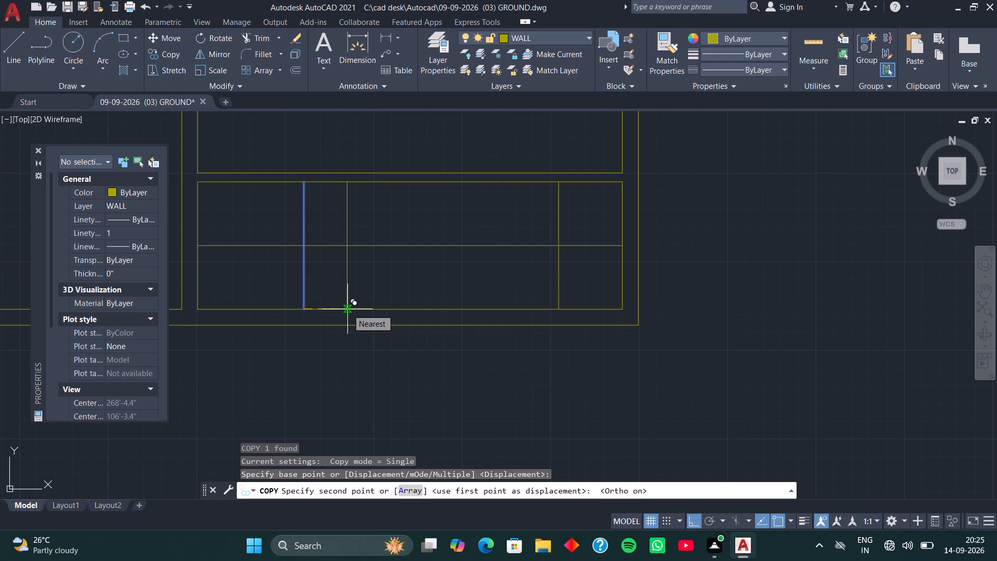
type("AR")
key("space")
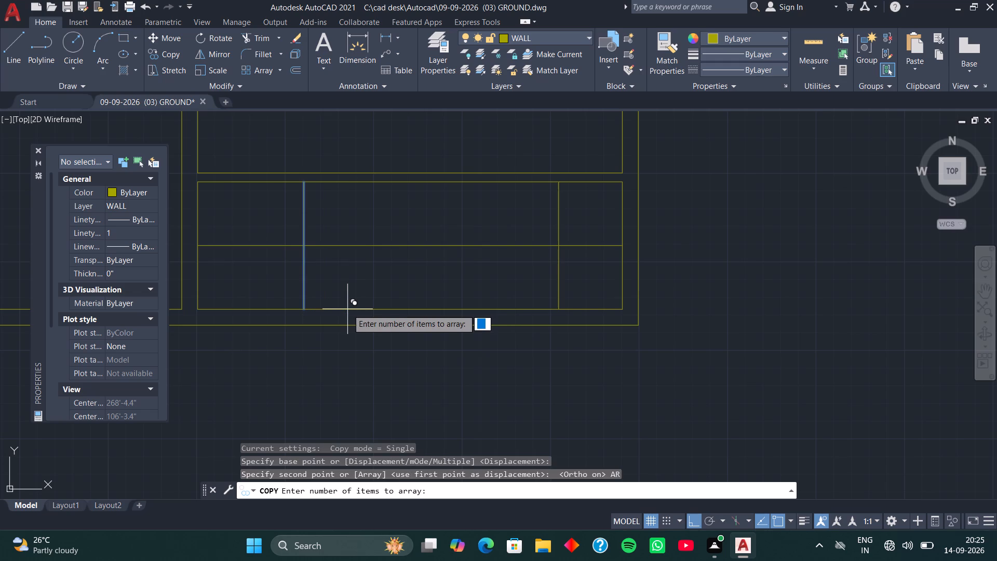
type("10")
key("Return")
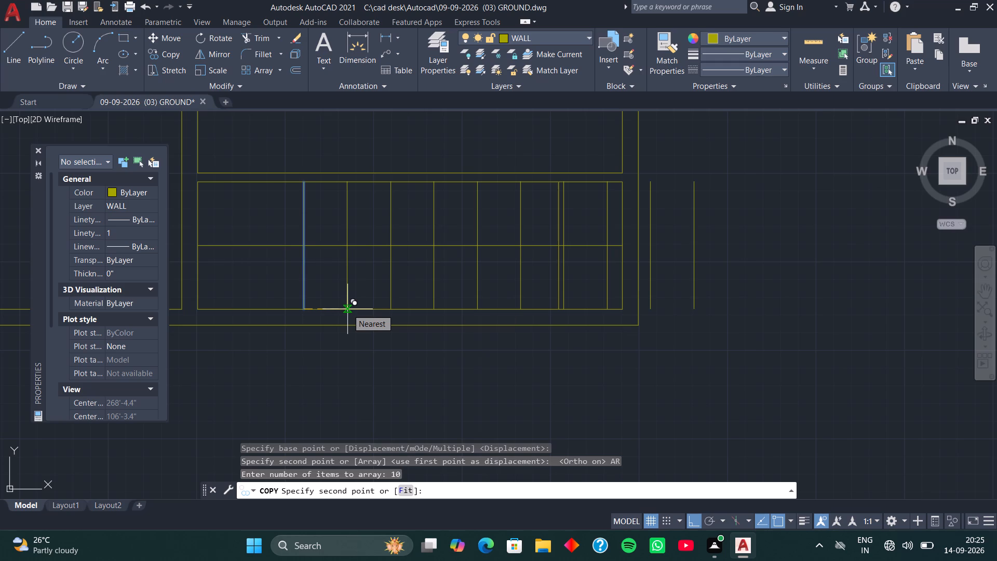
key("f")
key("space")
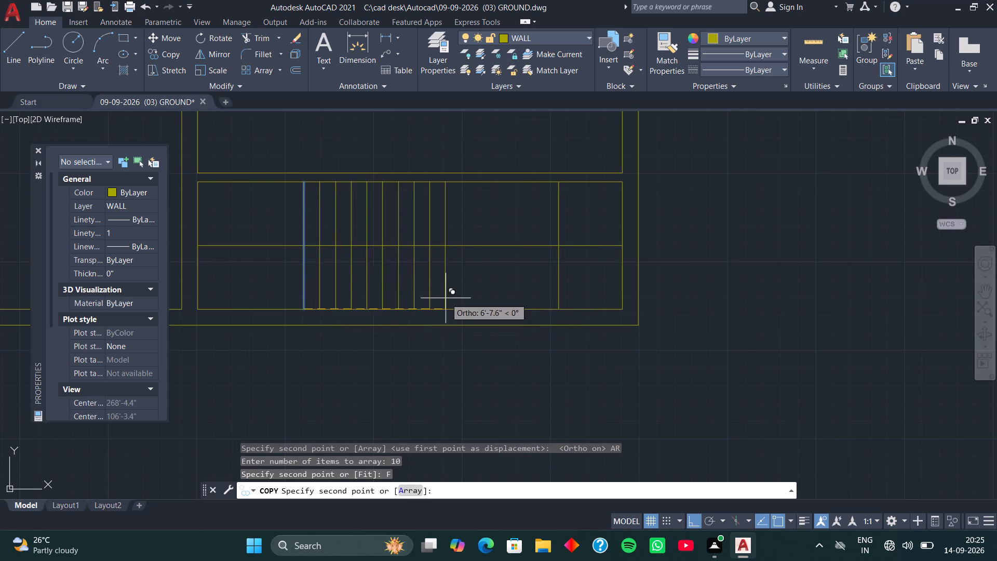
left_click(559, 308)
Review the whole floor plan, checking the upper rooms, the partition junctions and the stair treads in the bay's bottom room.
scroll(606, 372, "down", 2)
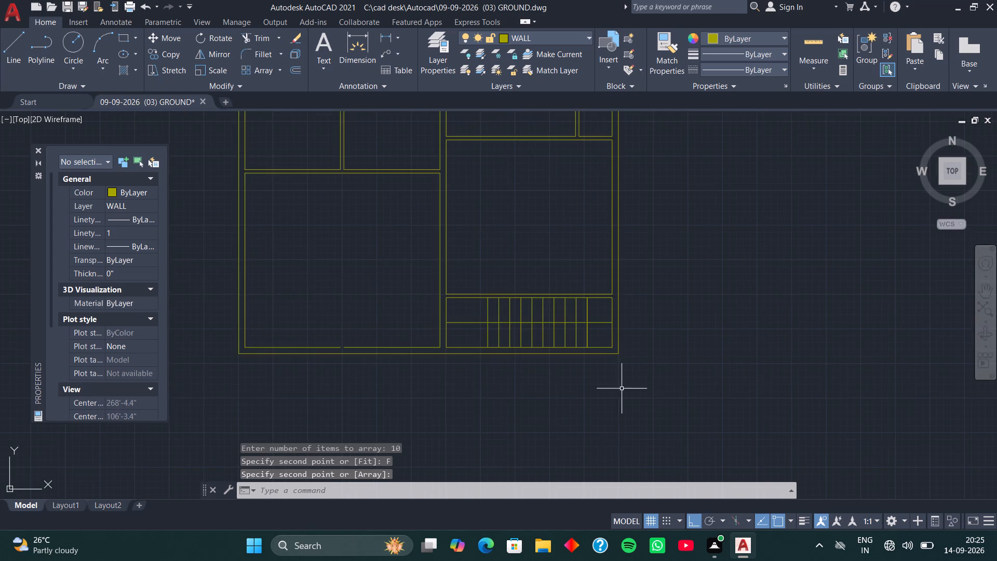
scroll(641, 375, "down", 2)
middle_click_drag(665, 314, 591, 352)
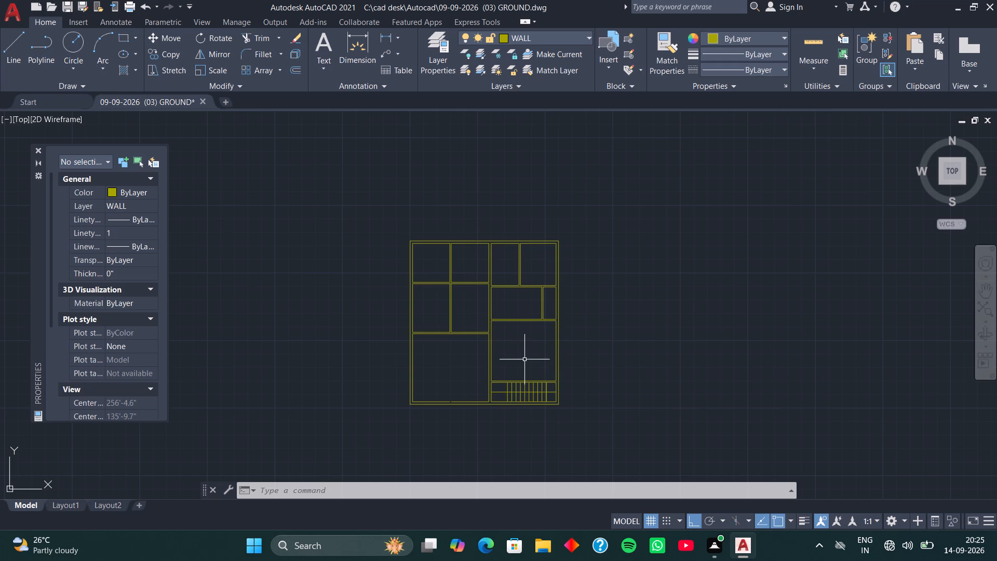
middle_click_drag(523, 359, 487, 280)
scroll(491, 311, "up", 2)
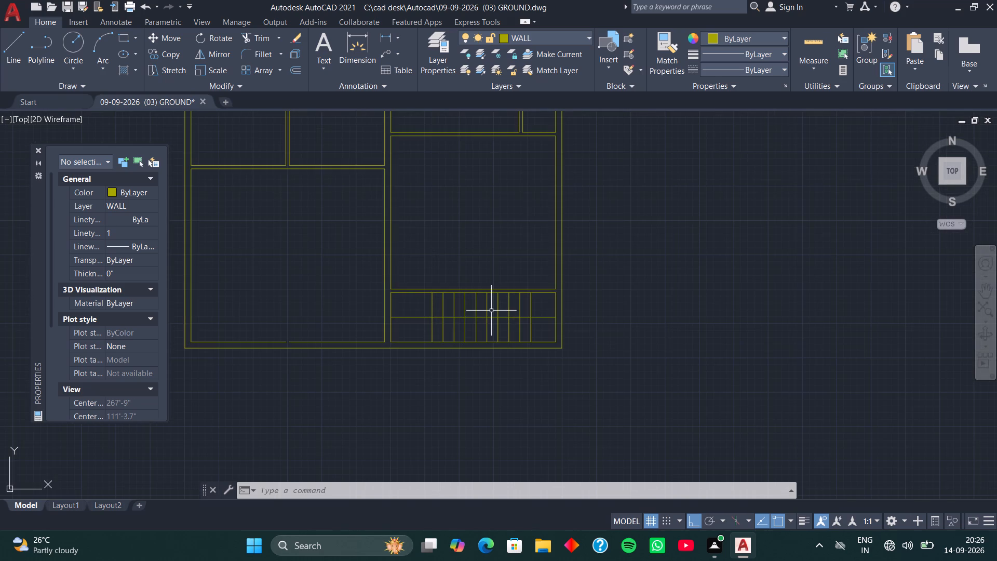
scroll(443, 314, "up", 3)
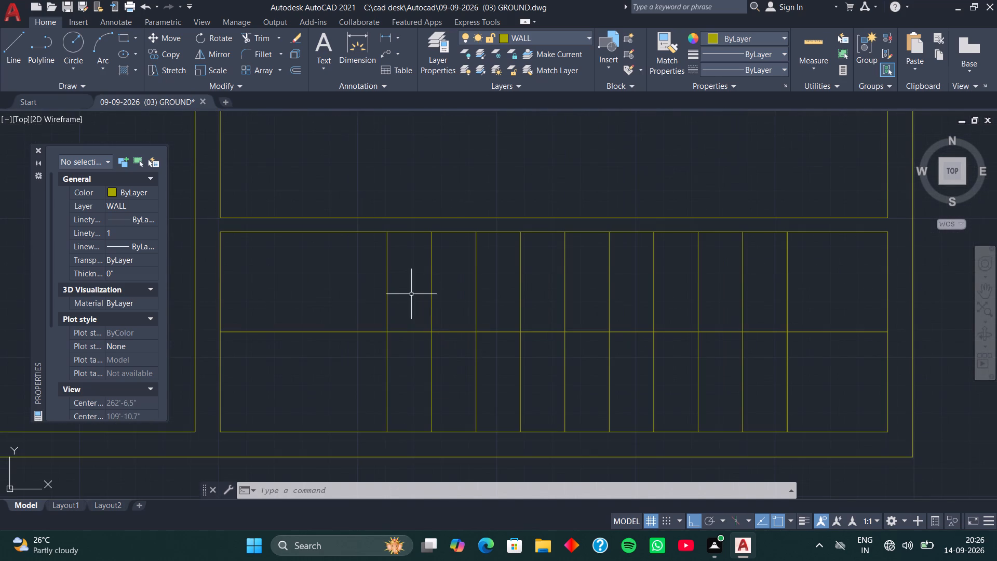
scroll(416, 299, "down", 2)
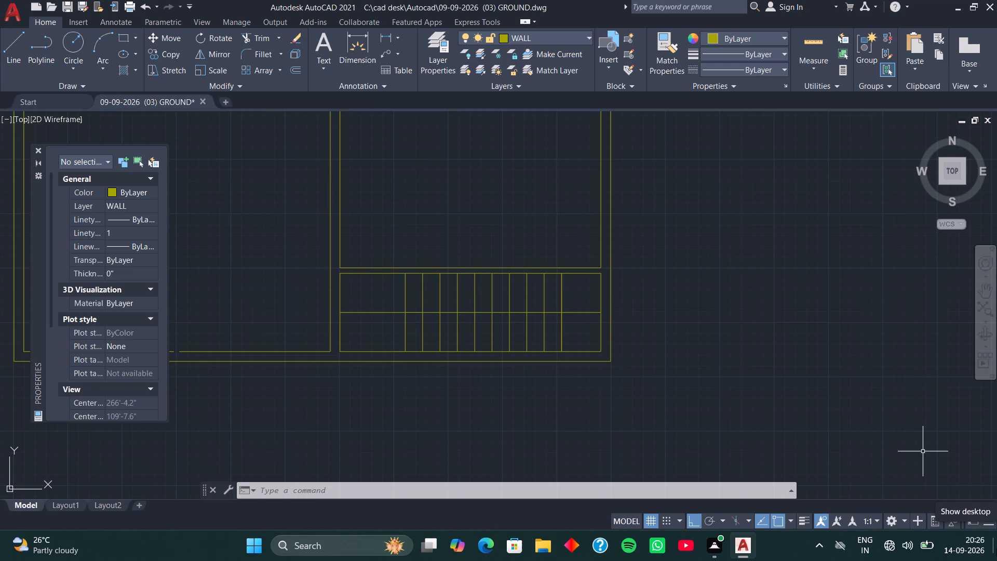
scroll(433, 232, "down", 1)
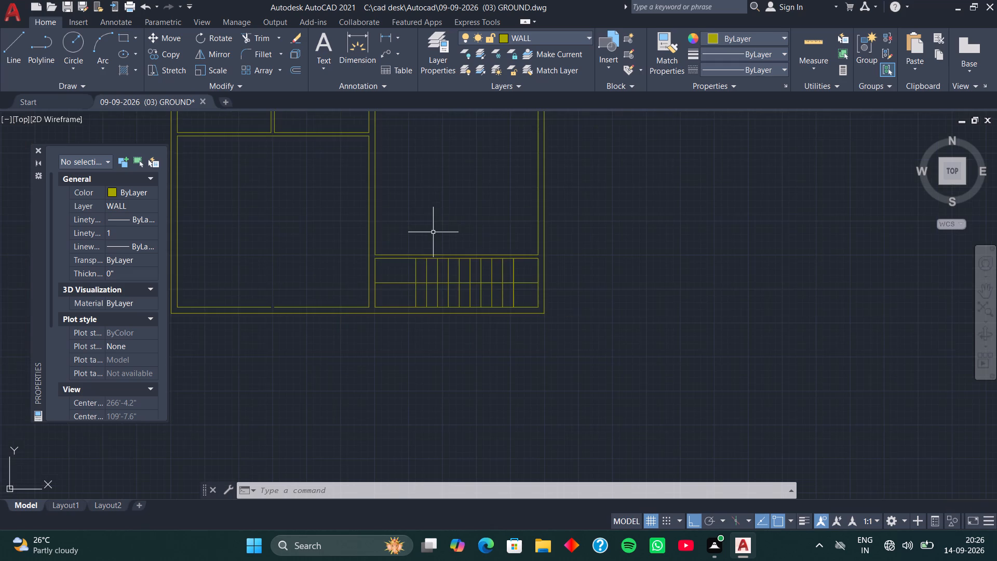
middle_click_drag(433, 223, 497, 355)
middle_click_drag(450, 305, 525, 390)
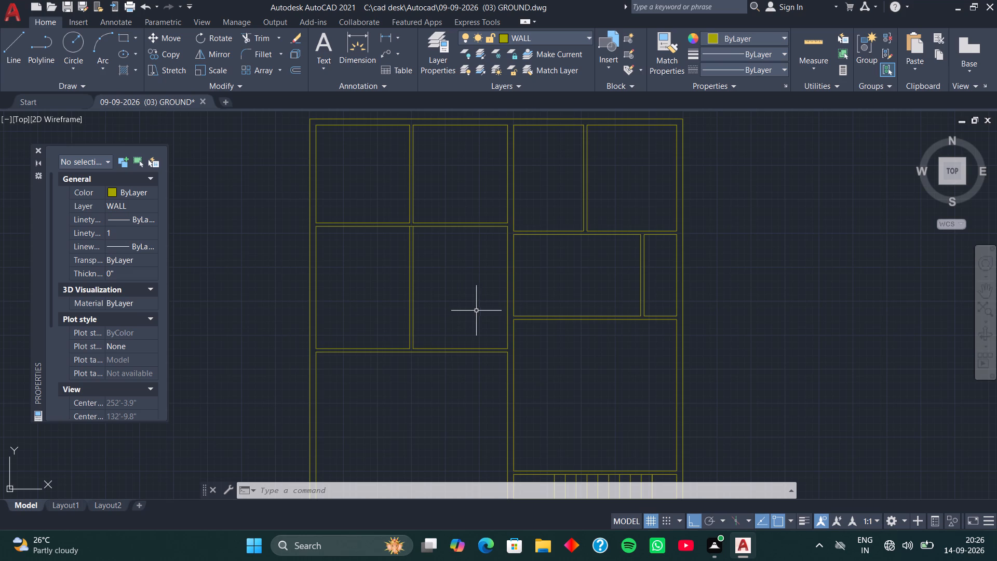
scroll(506, 310, "down", 1)
middle_click_drag(542, 329, 506, 289)
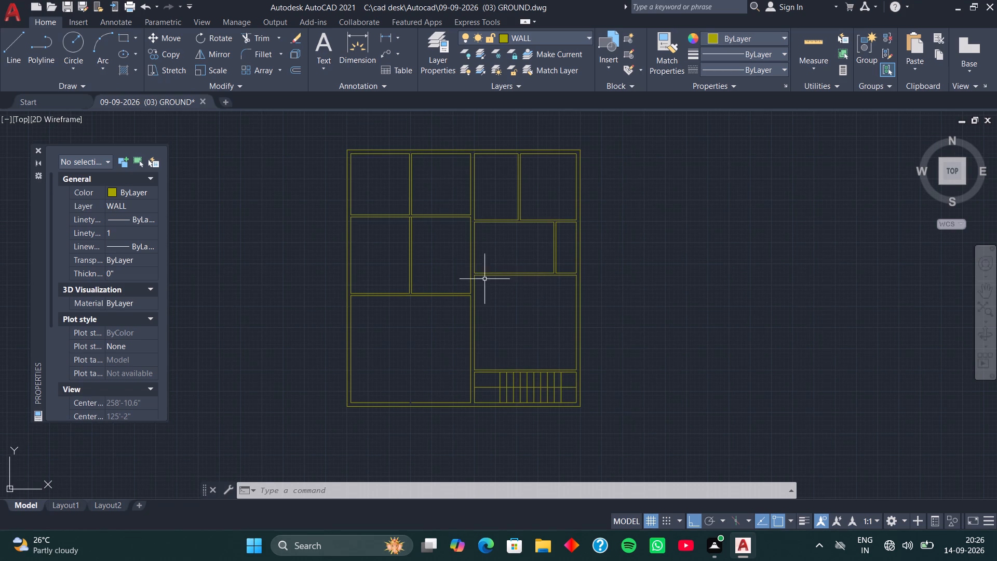
middle_click_drag(449, 246, 459, 310)
scroll(435, 266, "up", 2)
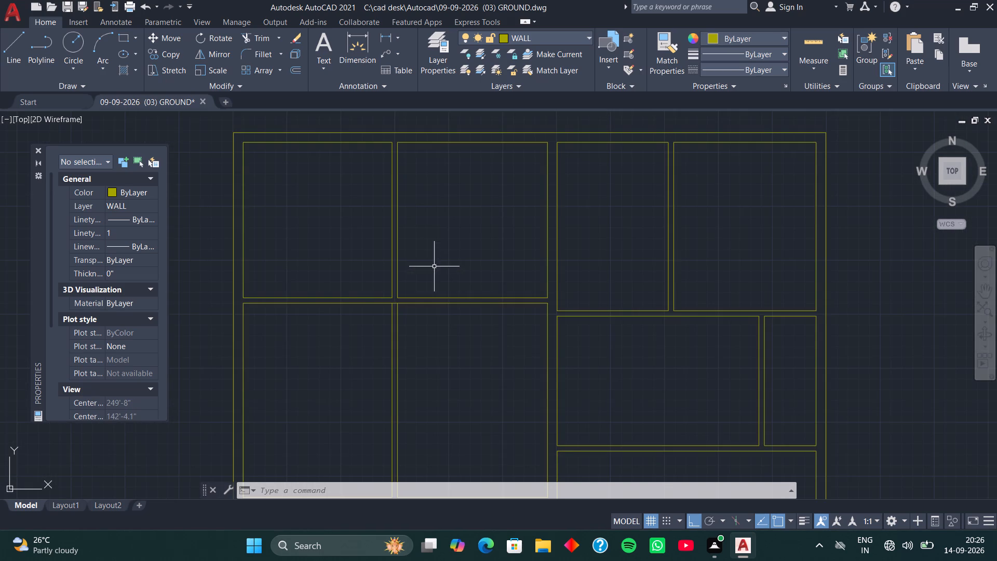
middle_click_drag(469, 349, 435, 258)
middle_click_drag(509, 321, 474, 314)
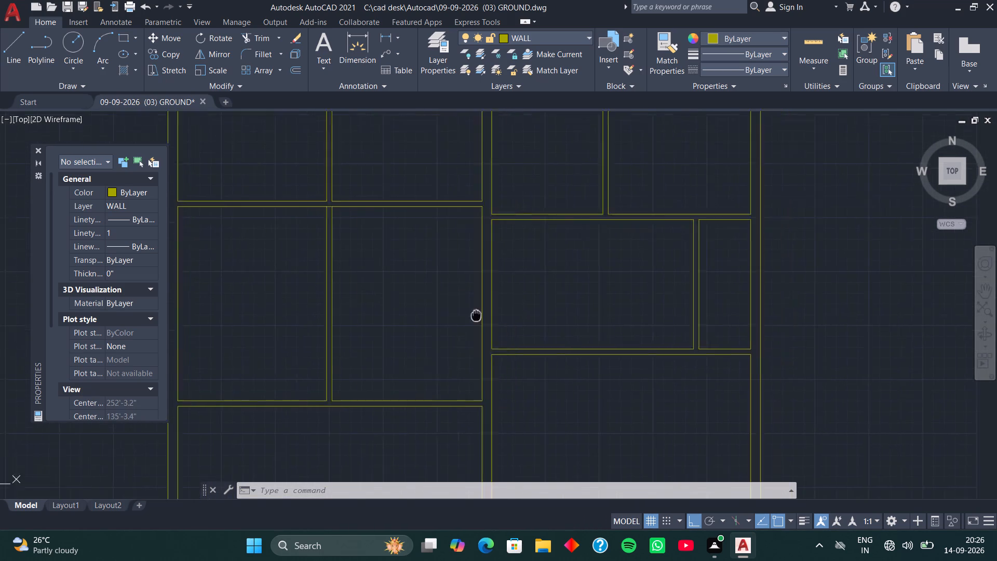
middle_click_drag(474, 314, 458, 303)
scroll(457, 309, "down", 1)
middle_click_drag(454, 309, 427, 303)
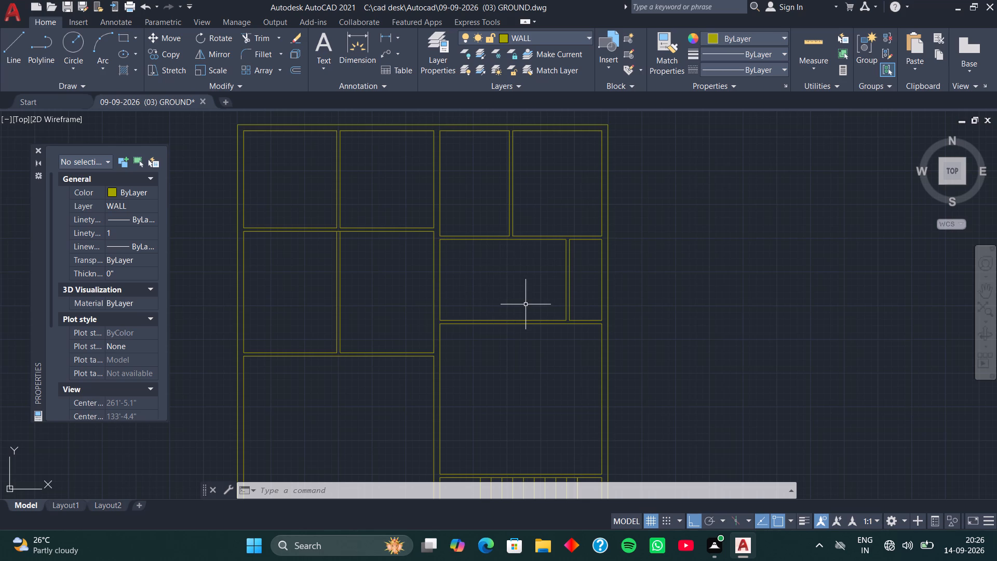
scroll(526, 304, "down", 1)
middle_click_drag(518, 362, 513, 291)
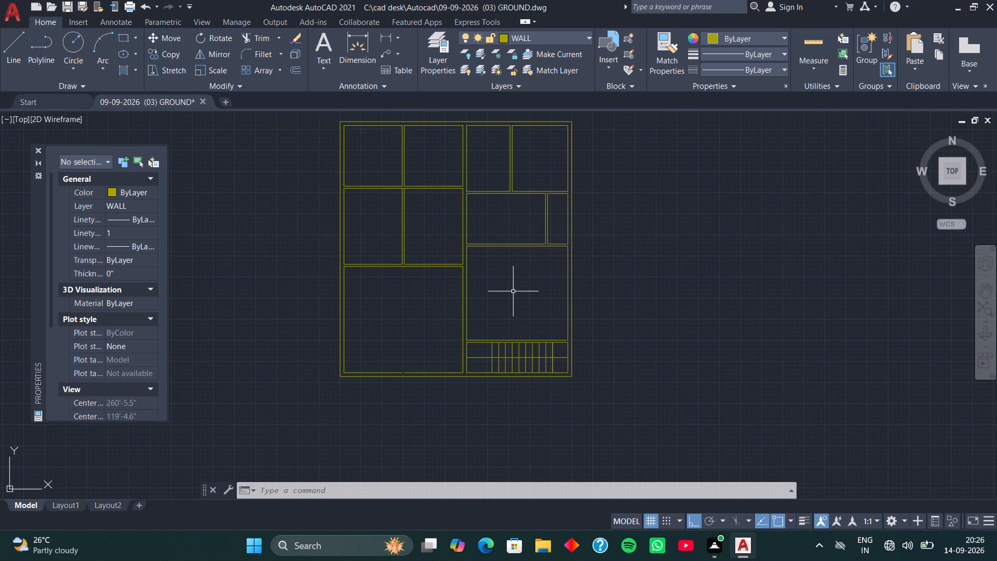
middle_click_drag(528, 348, 525, 336)
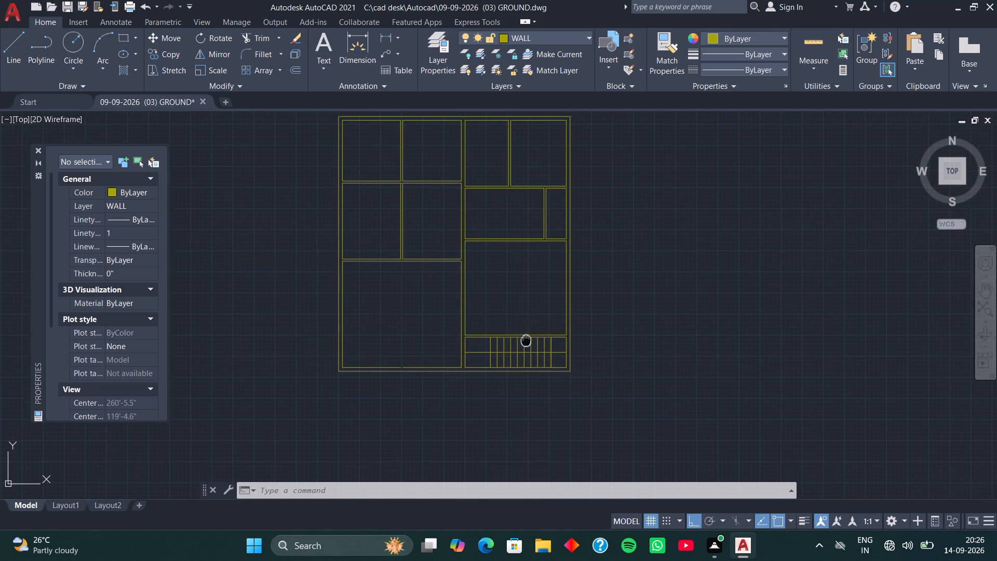
middle_click_drag(525, 336, 517, 293)
scroll(510, 299, "up", 3)
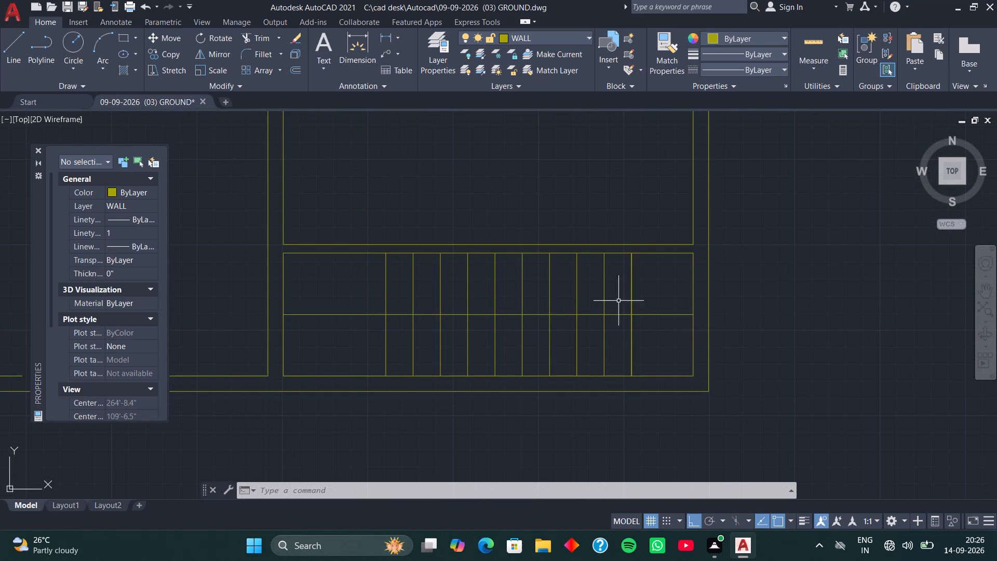
left_click(647, 277)
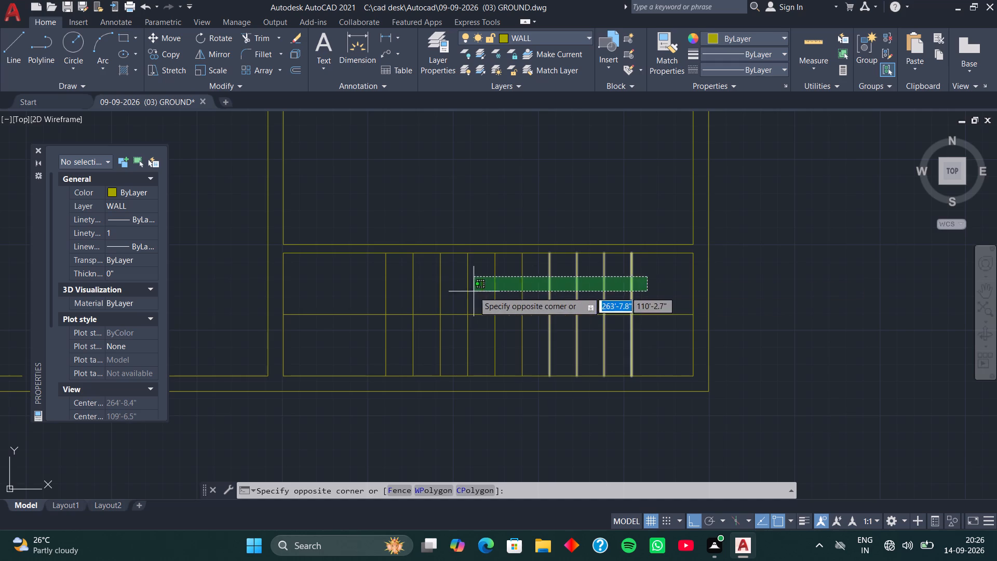
left_click(639, 285)
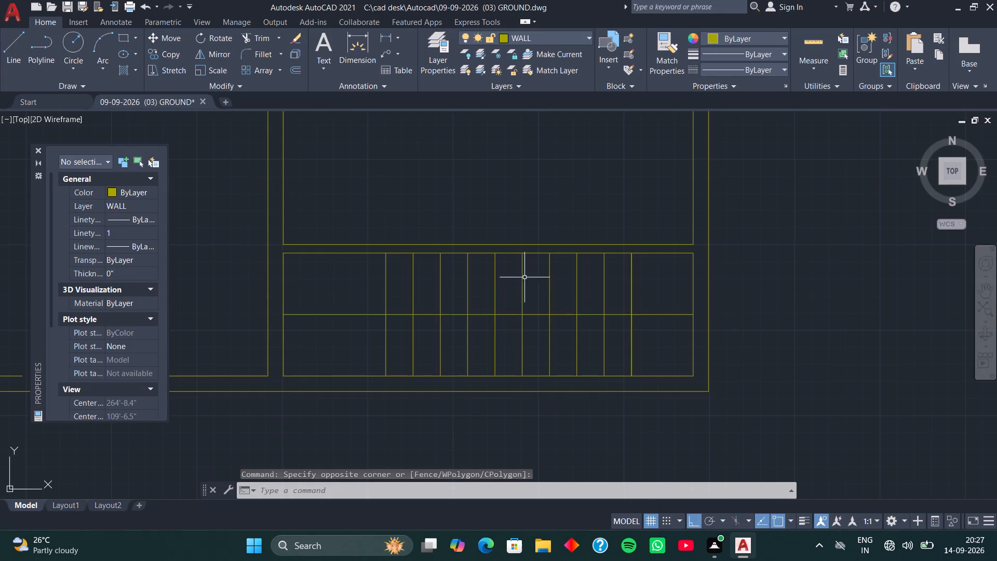
scroll(505, 263, "down", 2)
middle_click_drag(492, 232, 505, 358)
scroll(515, 312, "down", 1)
middle_click_drag(506, 263, 506, 271)
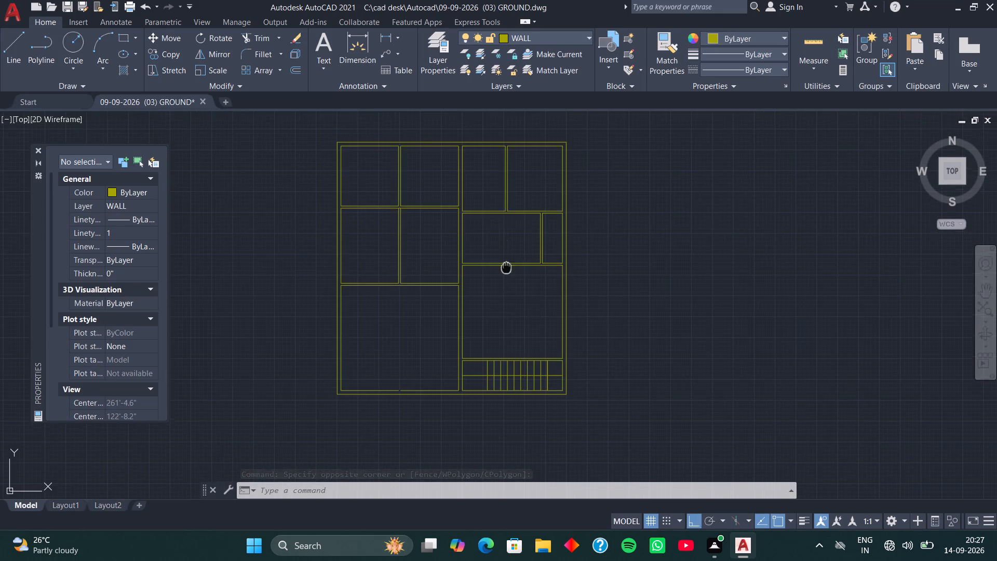
middle_click_drag(506, 271, 493, 344)
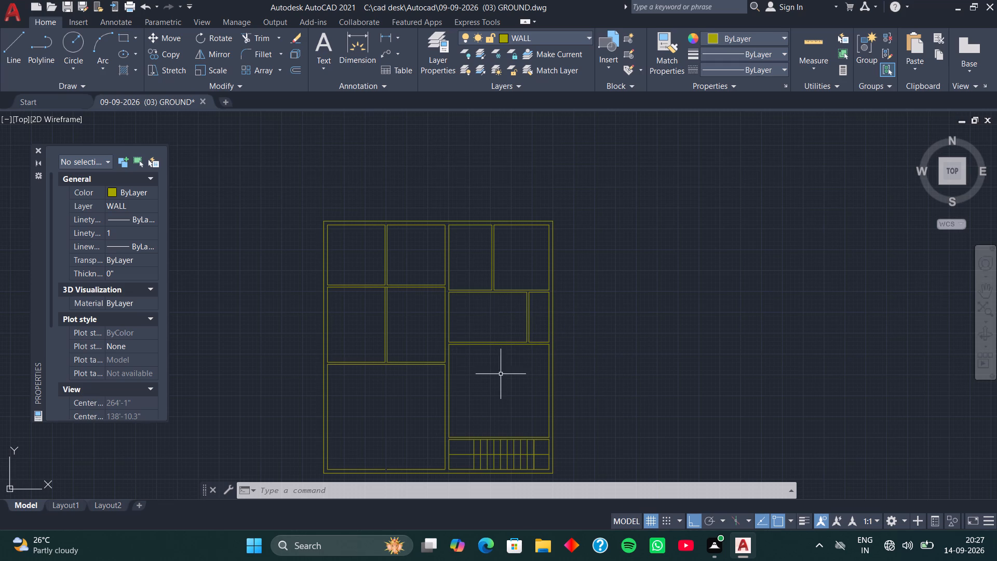
middle_click_drag(505, 384, 494, 322)
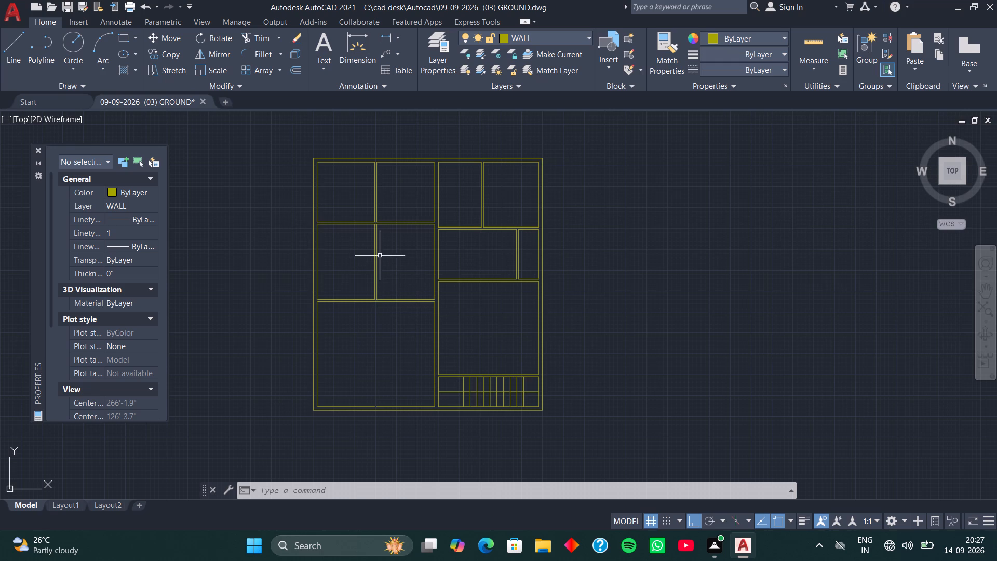
scroll(373, 235, "up", 3)
left_click(431, 247)
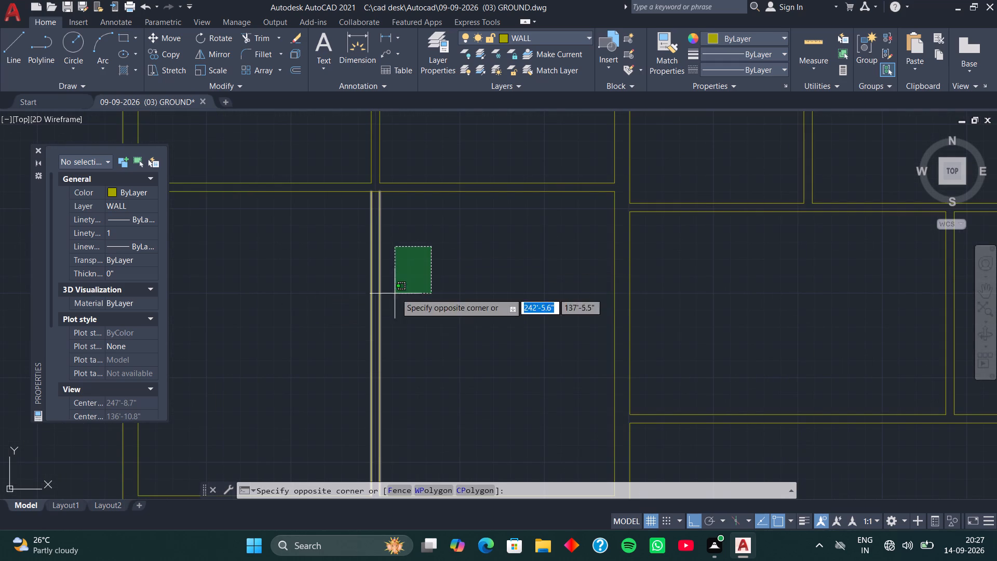
left_click(422, 285)
scroll(437, 287, "down", 3)
middle_click_drag(453, 360, 424, 231)
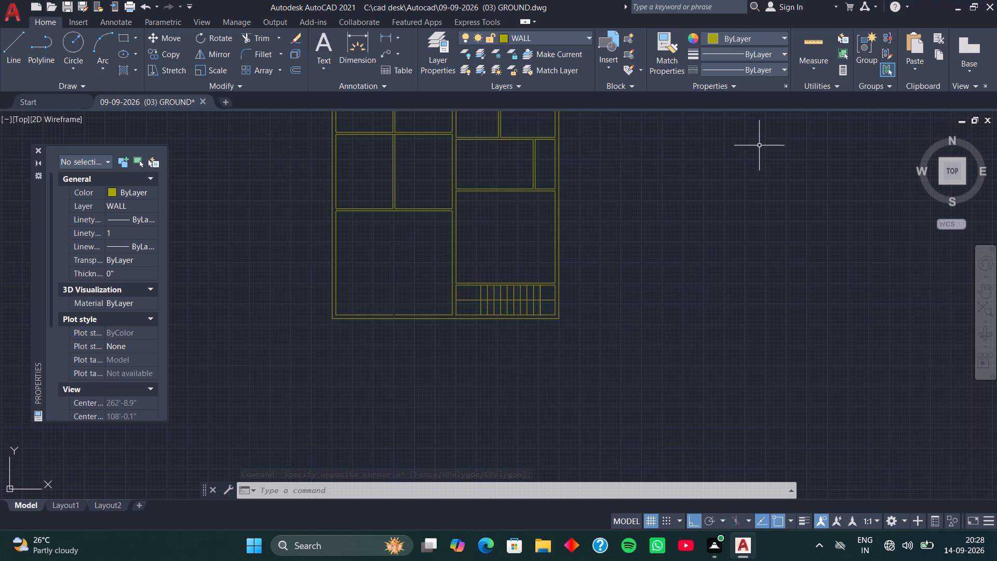
Try to measure the area of the plan's large lower-left room with quick measure.
left_click(810, 46)
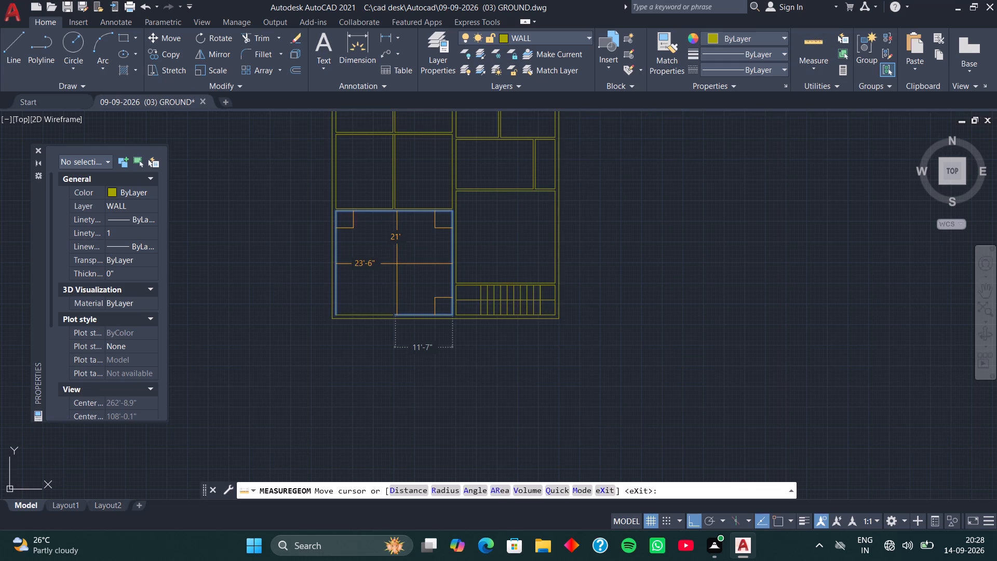
left_click(396, 263)
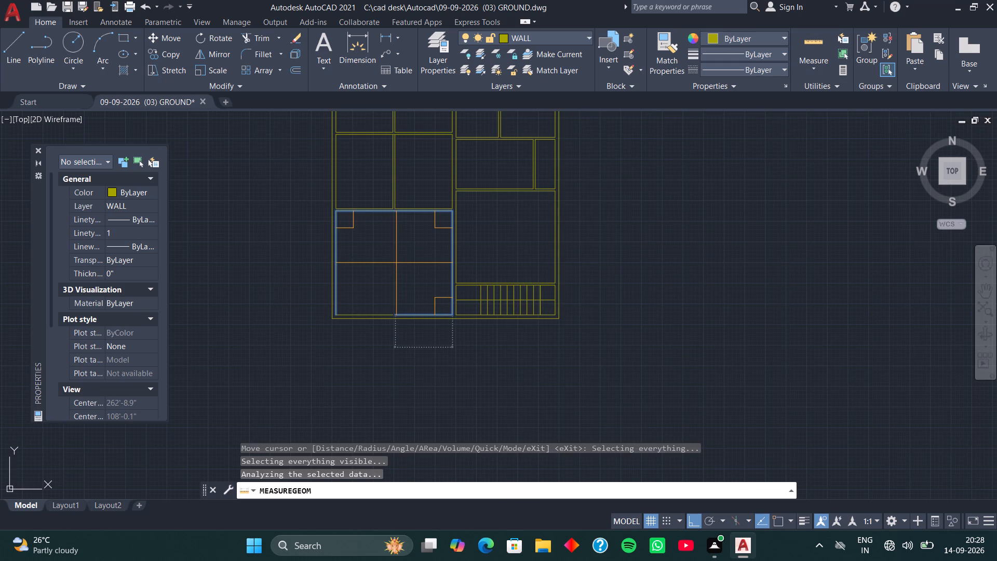
left_click(402, 276)
left_click(402, 276)
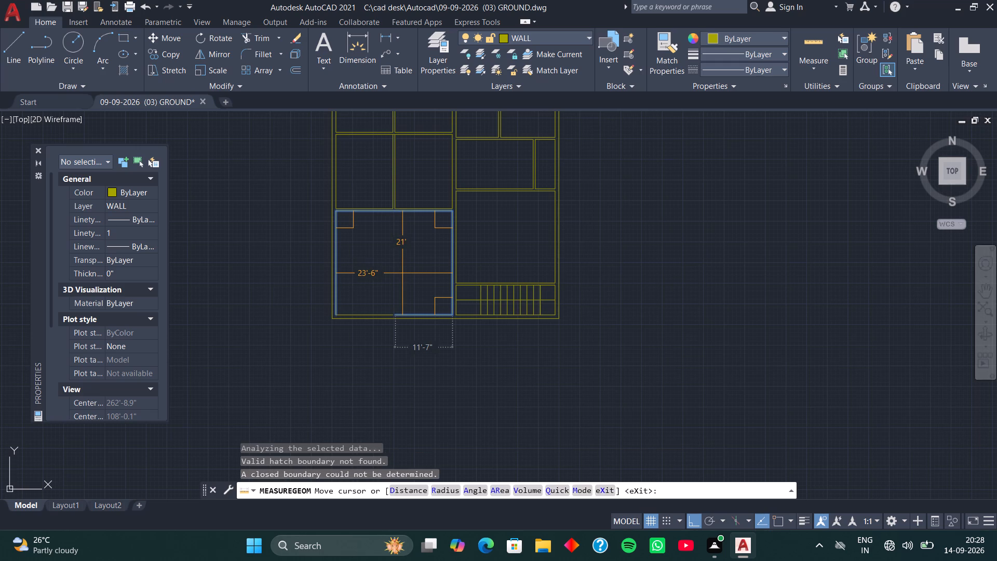
key("Escape")
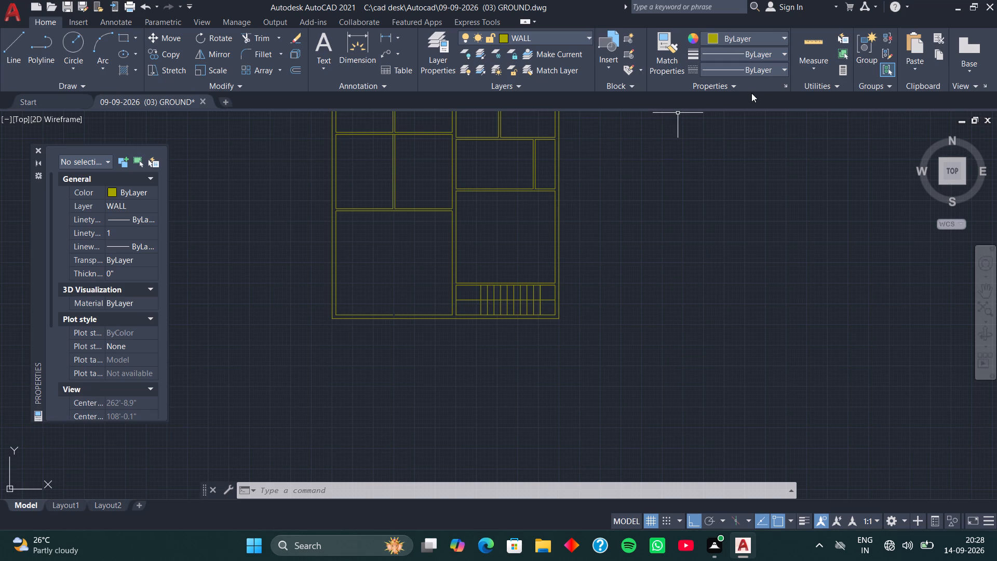
Measure the area and perimeter of the large room directly above the staircase with quick measure.
left_click(816, 42)
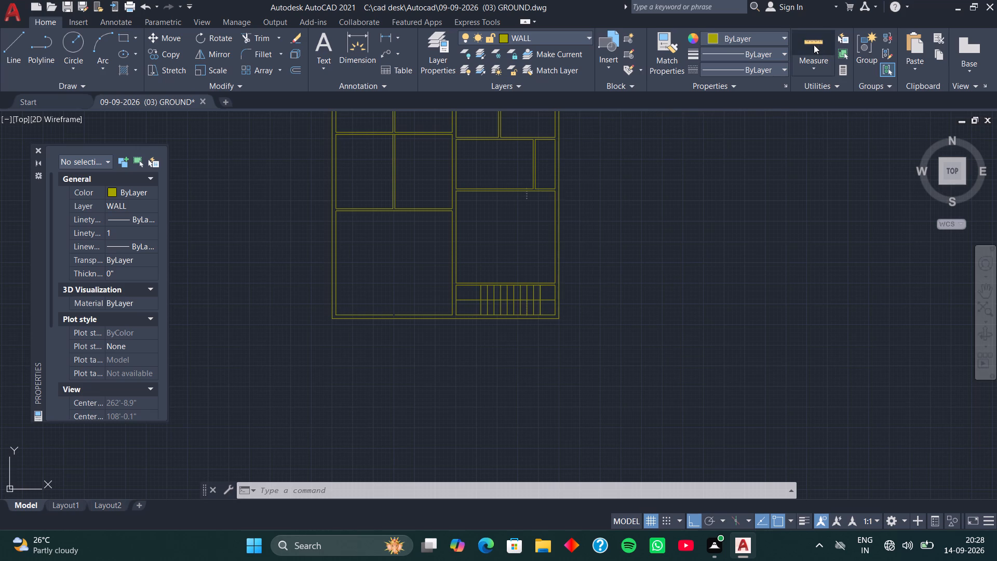
left_click(520, 224)
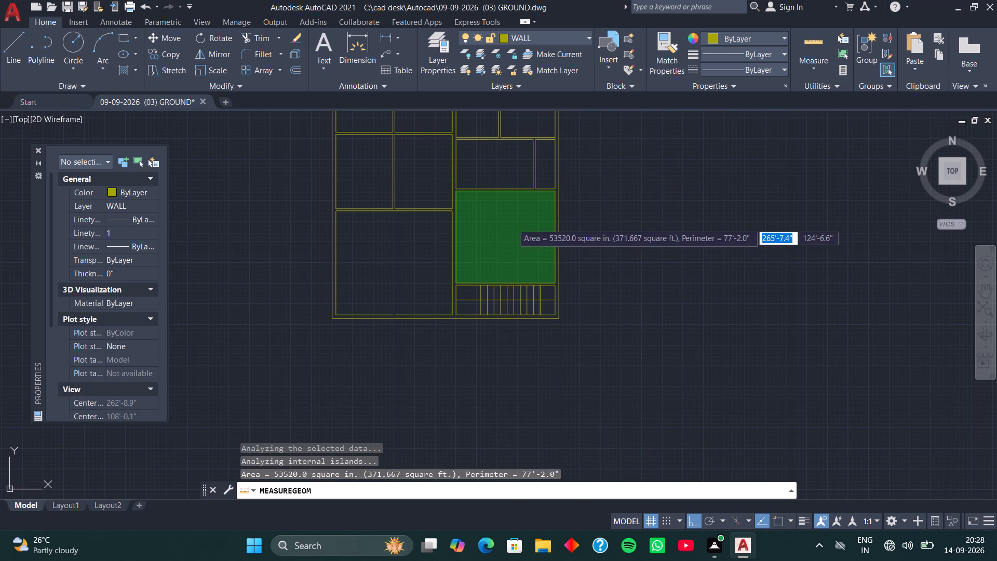
Measure the areas and perimeters of the middle-row rooms and the room above the staircase with quick measure, also trying the large lower-left room.
left_click(517, 229)
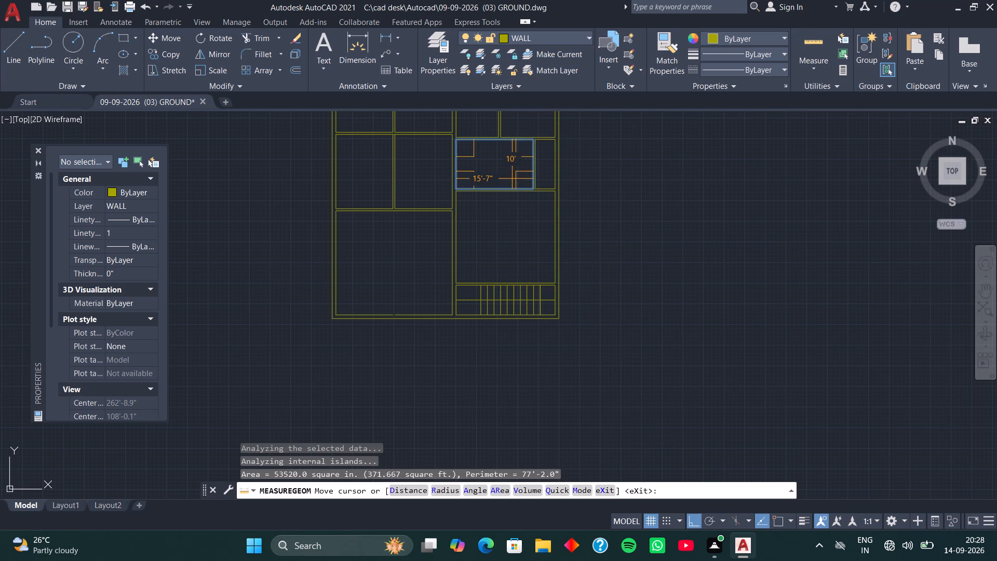
left_click(512, 178)
left_click(429, 192)
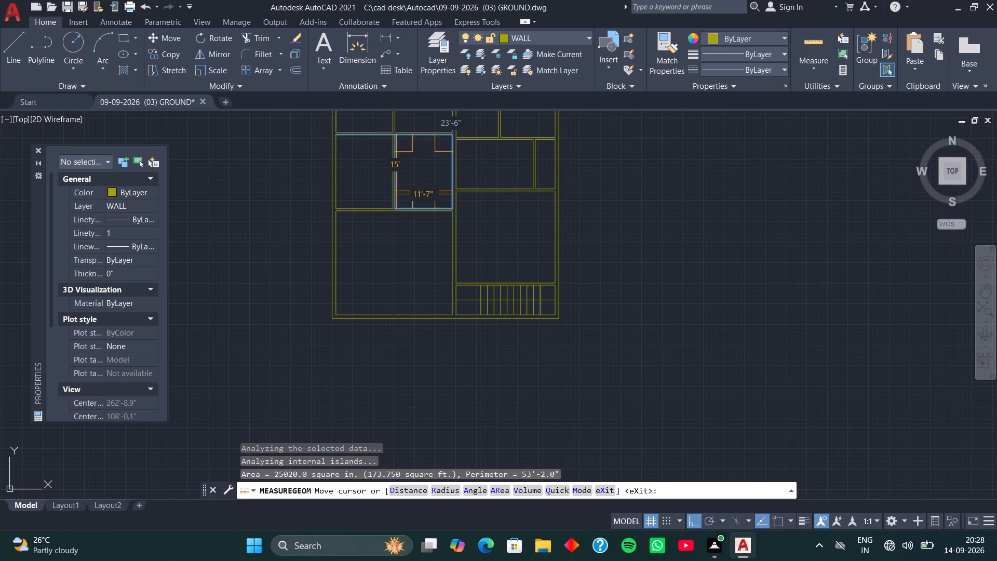
left_click(383, 191)
left_click(392, 247)
left_click(392, 247)
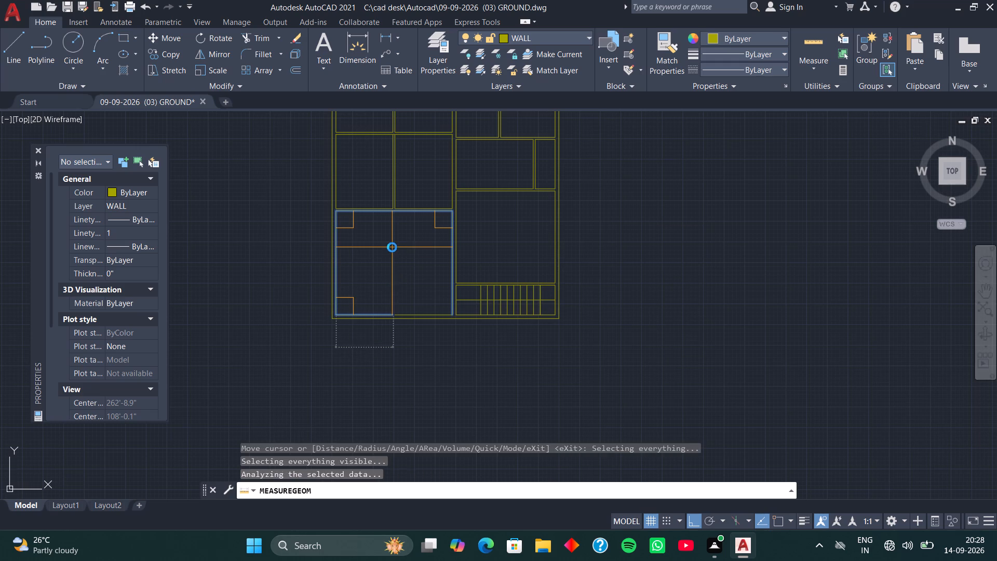
left_click(396, 246)
left_click(479, 228)
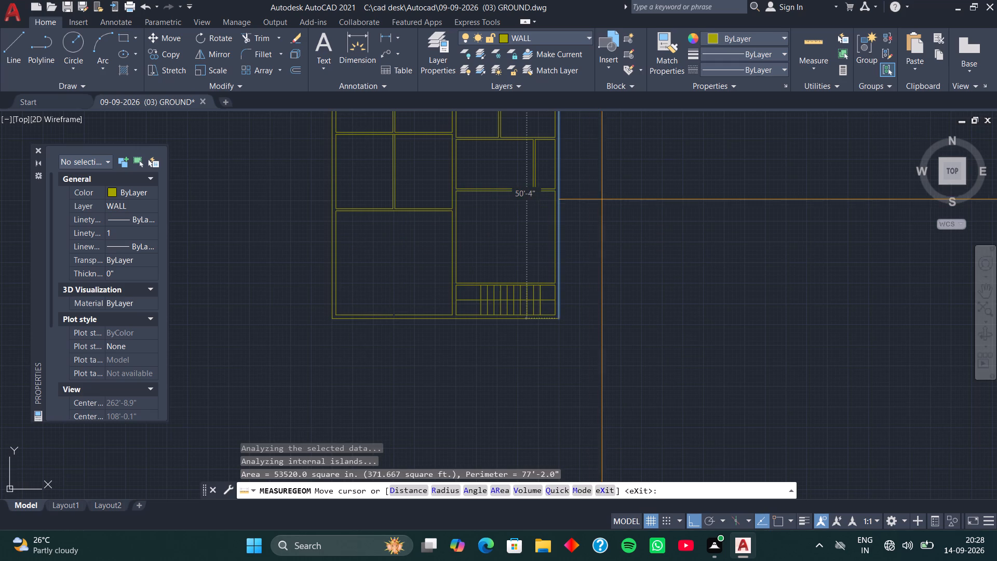
key("Escape")
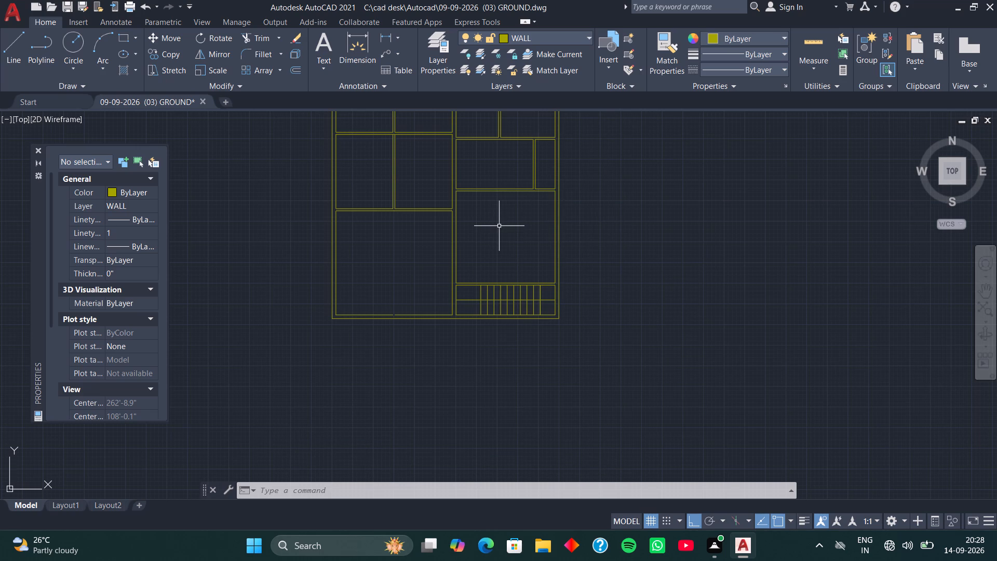
Review the whole floor plan, examining the room layout, the partition junctions in both bays and the area above the staircase.
scroll(499, 226, "down", 2)
middle_click_drag(497, 213, 394, 283)
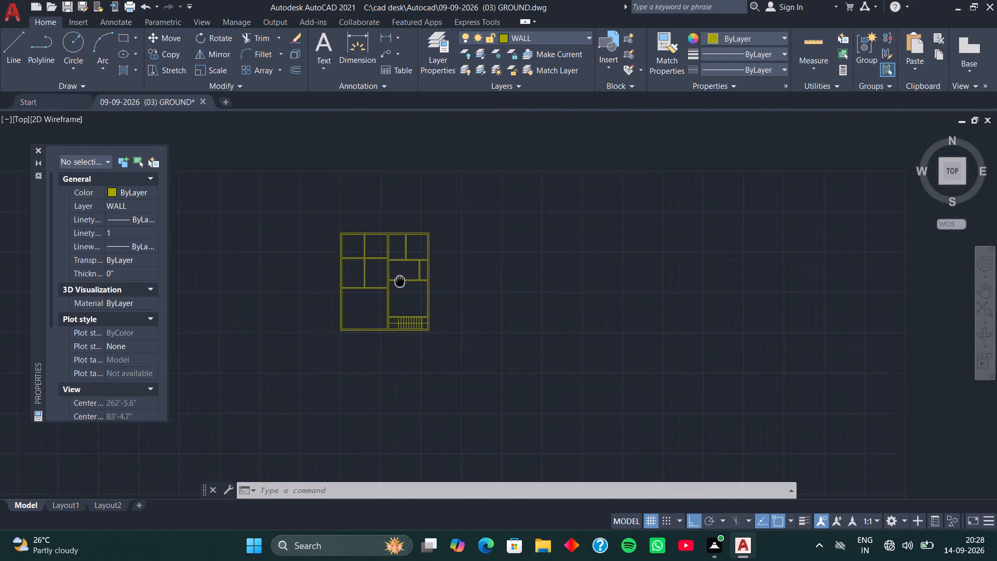
middle_click_drag(394, 283, 335, 298)
scroll(330, 298, "up", 2)
middle_click_drag(324, 284, 376, 259)
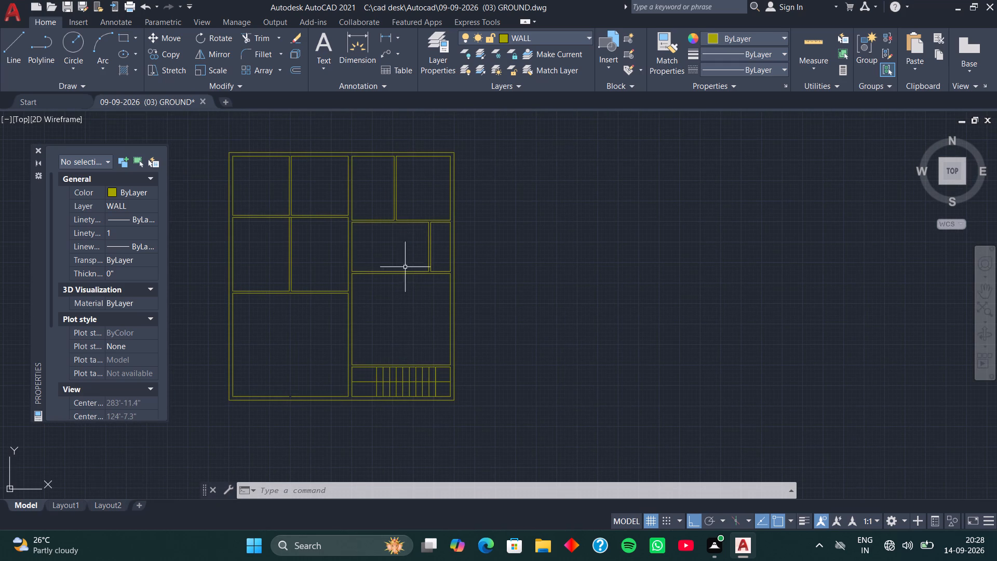
scroll(354, 223, "up", 3)
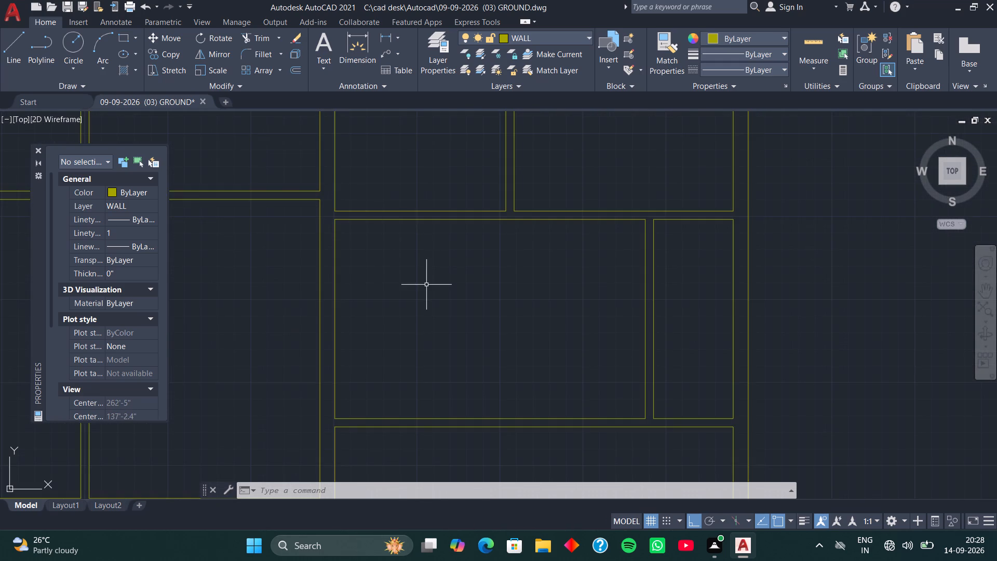
scroll(427, 286, "down", 2)
middle_click_drag(444, 330, 455, 291)
scroll(452, 277, "down", 1)
middle_click_drag(452, 277, 416, 256)
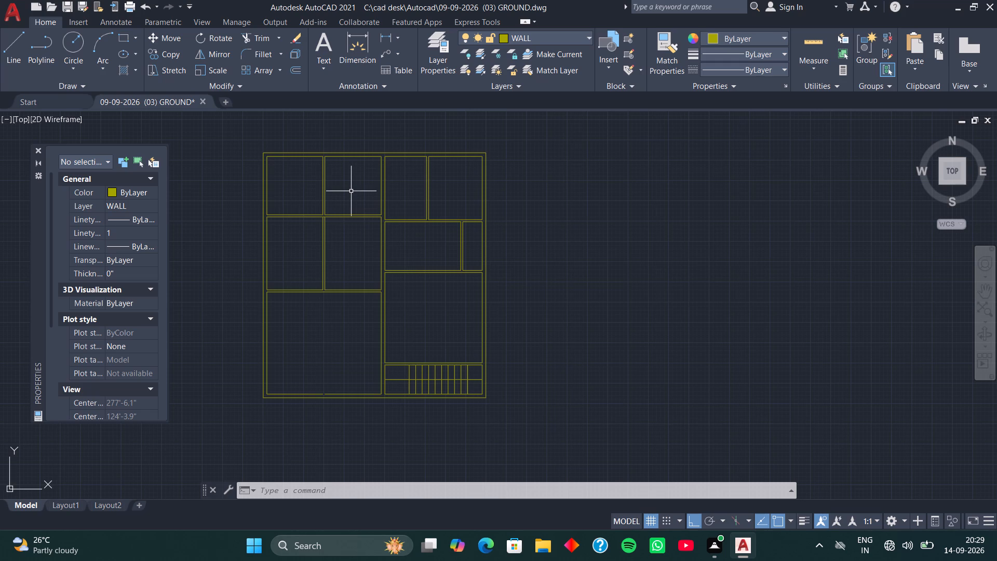
scroll(330, 166, "up", 2)
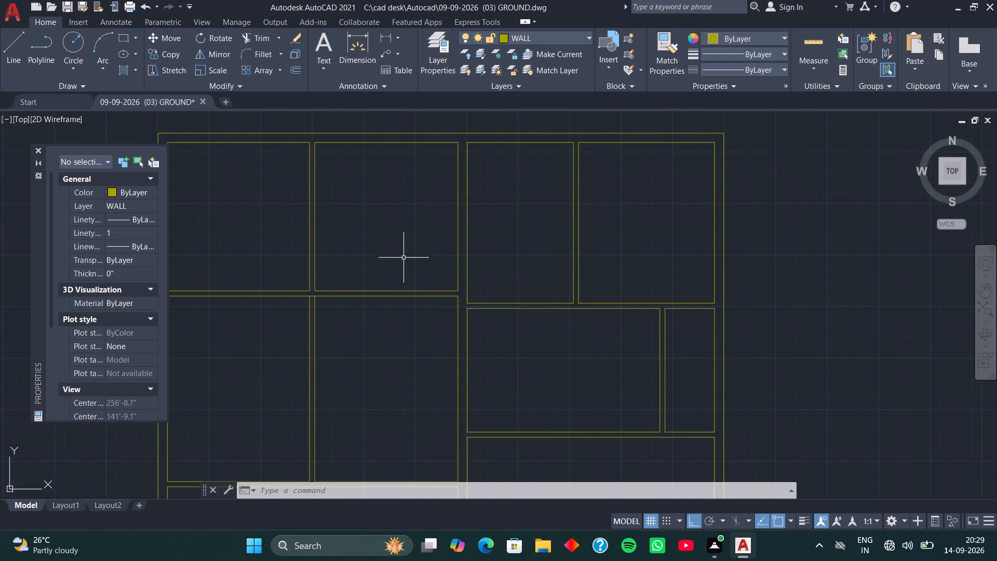
scroll(403, 260, "down", 4)
middle_click_drag(393, 342, 400, 286)
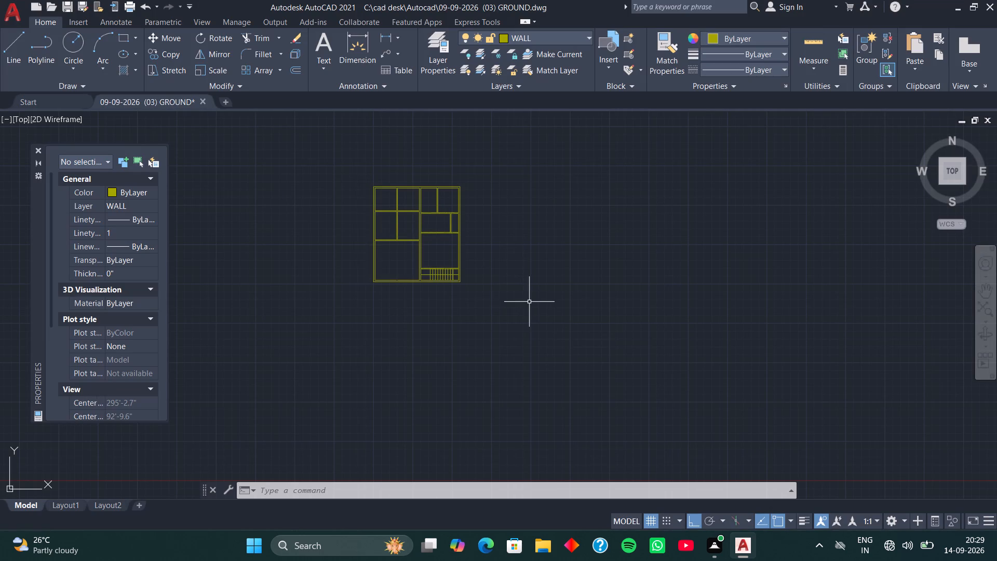
middle_click_drag(482, 247, 433, 238)
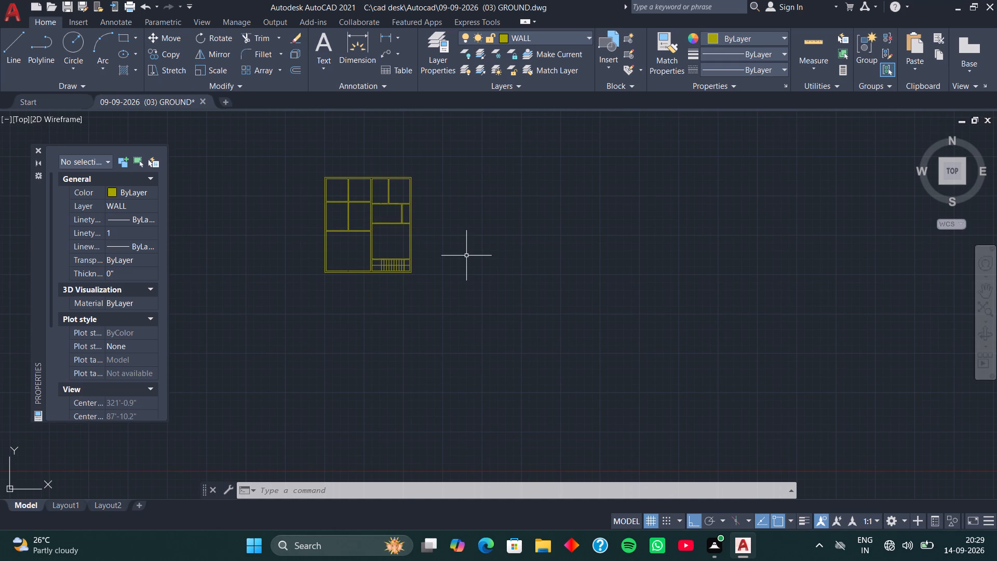
middle_click_drag(395, 239, 416, 249)
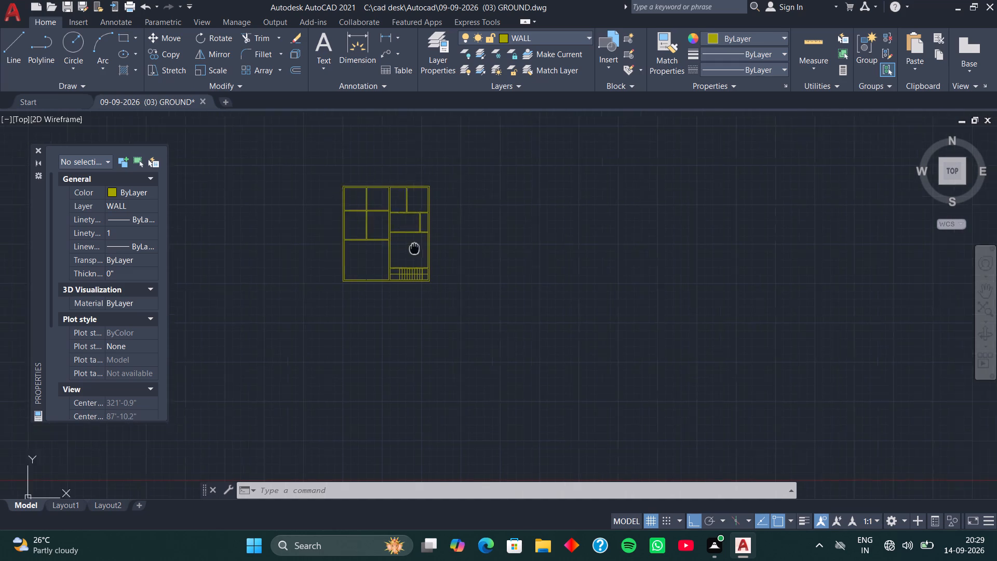
middle_click_drag(416, 249, 465, 298)
scroll(452, 284, "up", 4)
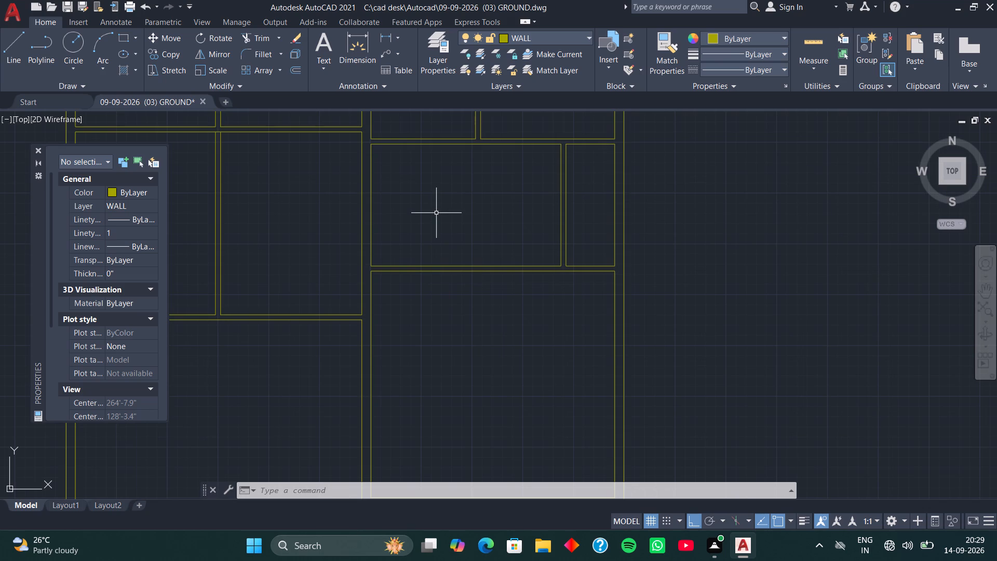
scroll(435, 207, "down", 2)
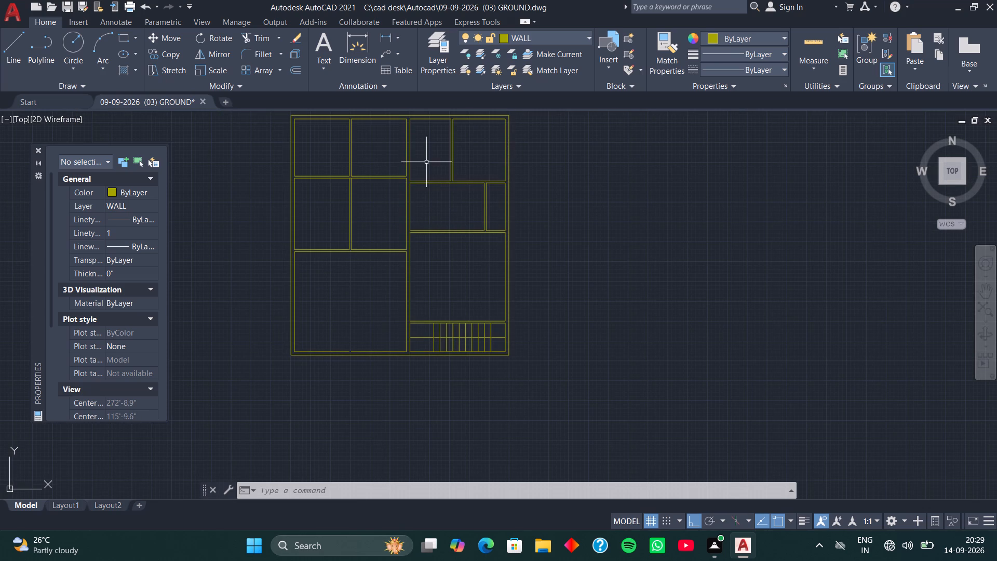
middle_click_drag(417, 157, 434, 206)
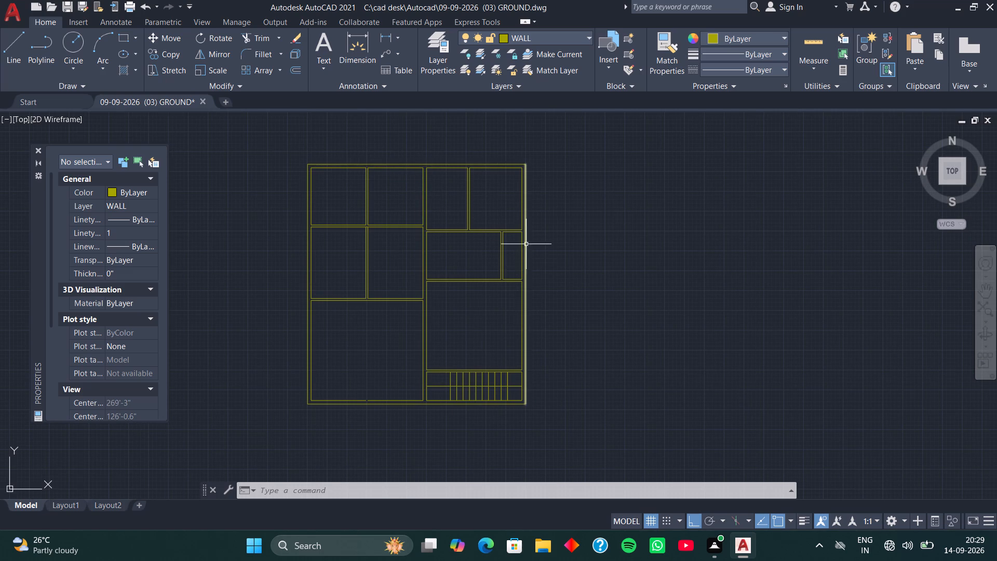
scroll(495, 249, "up", 3)
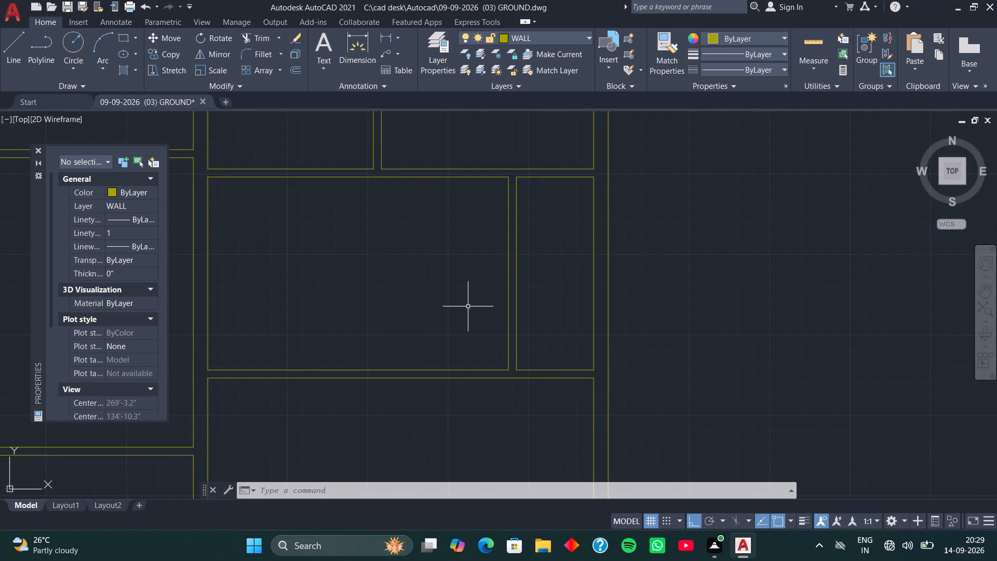
middle_click_drag(465, 341, 480, 269)
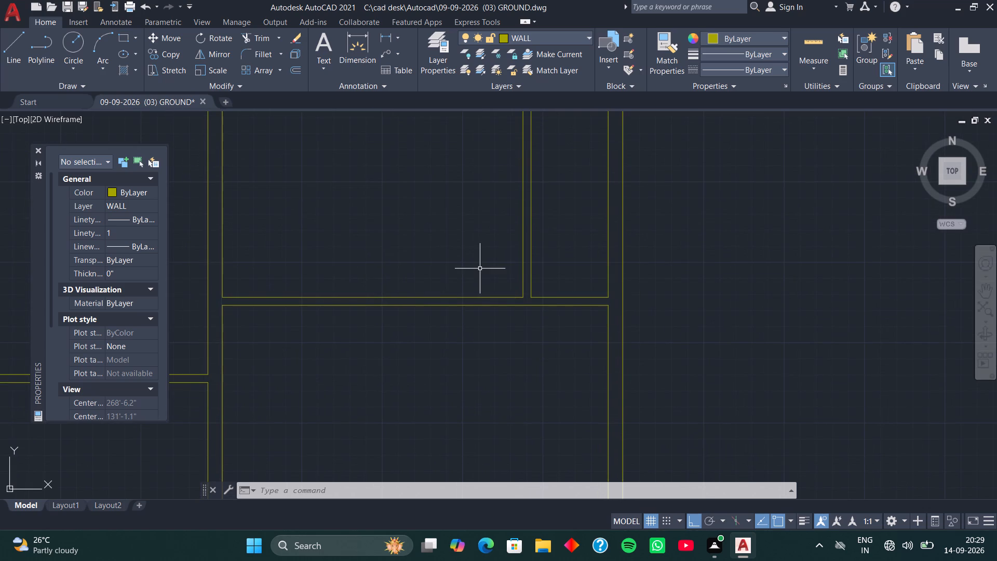
scroll(480, 269, "down", 2)
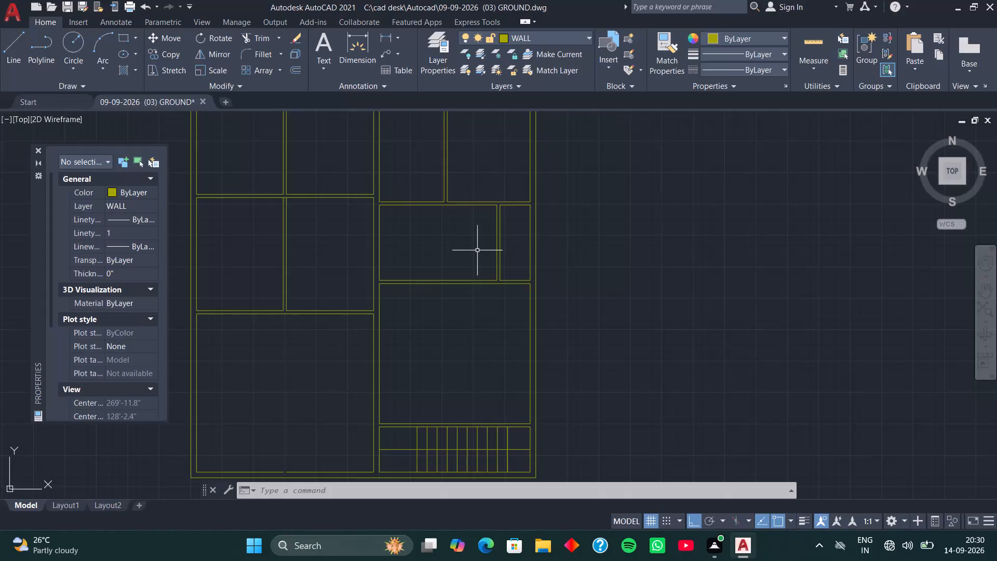
scroll(474, 256, "down", 1)
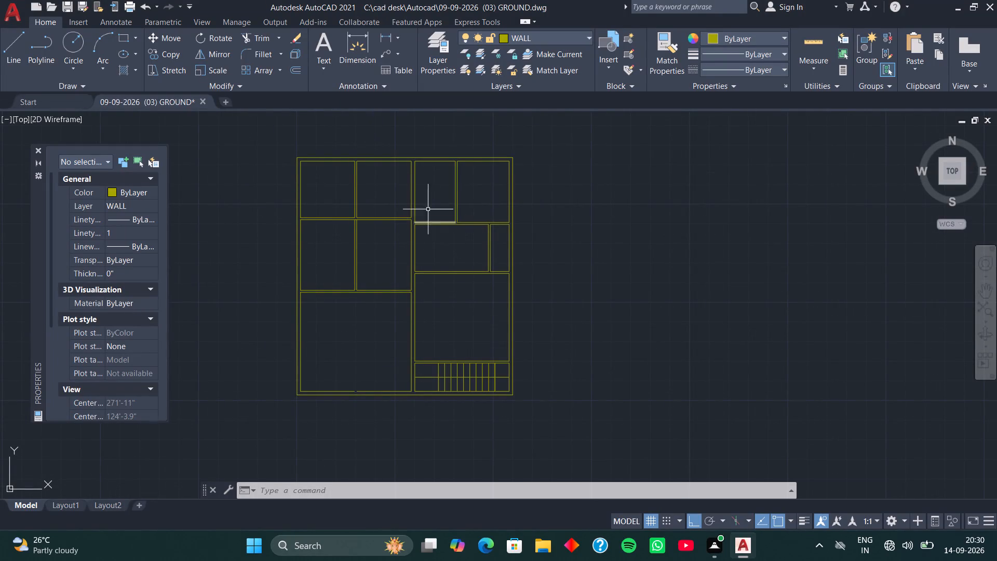
middle_click_drag(439, 179, 457, 219)
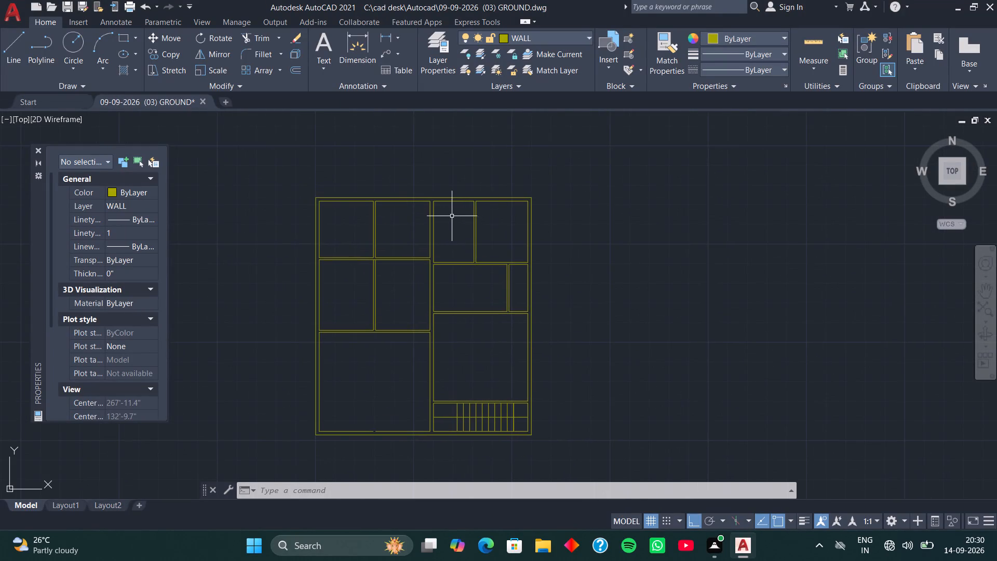
scroll(452, 216, "up", 2)
scroll(452, 216, "down", 3)
middle_click_drag(487, 328, 507, 283)
middle_click_drag(458, 326, 546, 314)
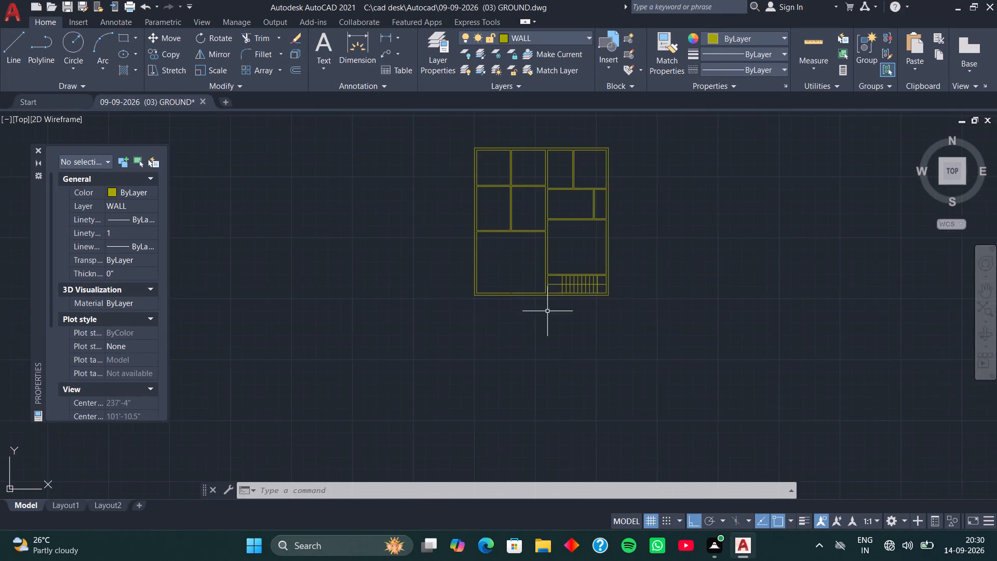
Close the gap in the lower-left room's bottom inner wall line by erasing its left segment and extending the right segment to the left inner wall.
scroll(550, 278, "up", 3)
middle_click_drag(417, 333, 467, 302)
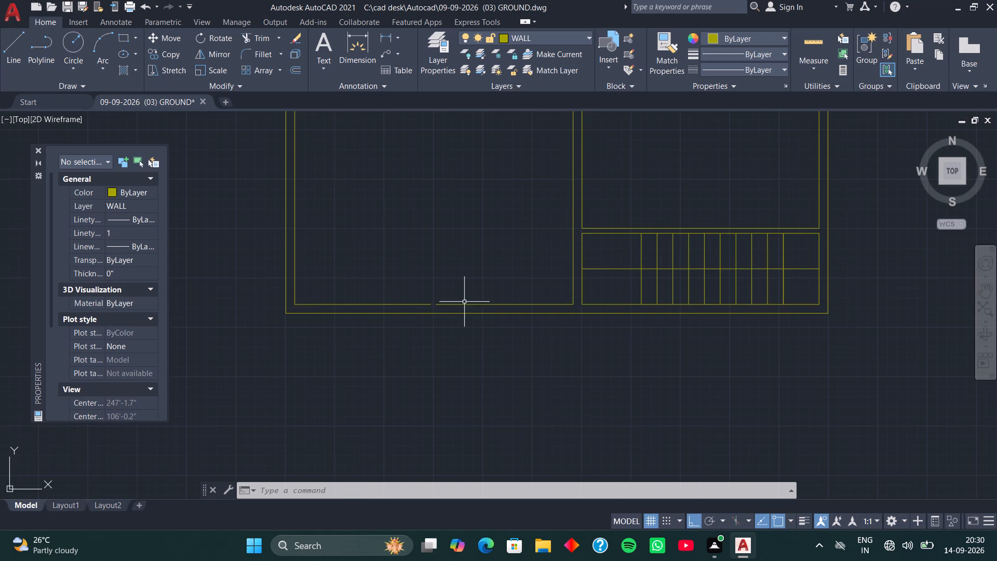
scroll(435, 308, "up", 4)
scroll(431, 307, "down", 5)
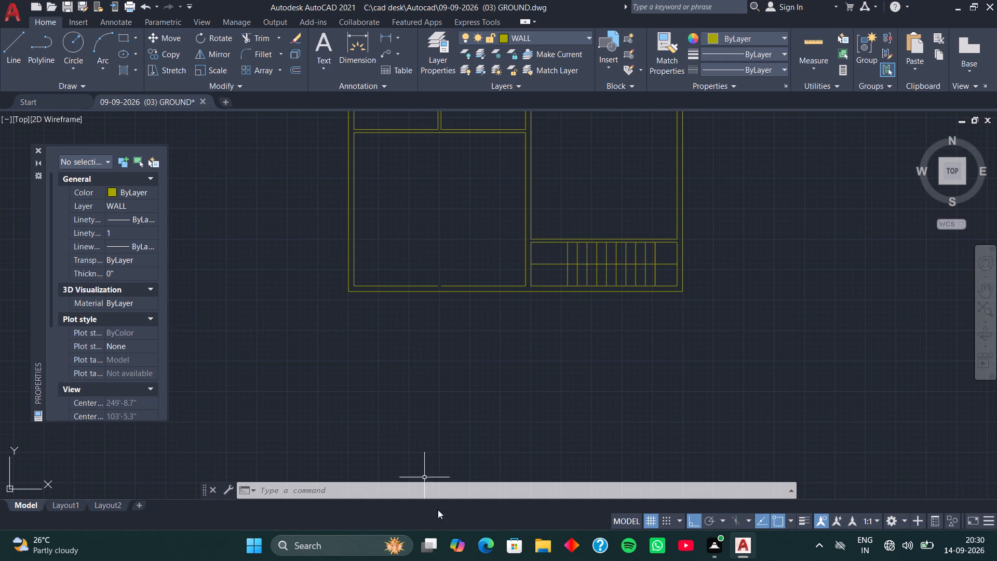
left_click(422, 285)
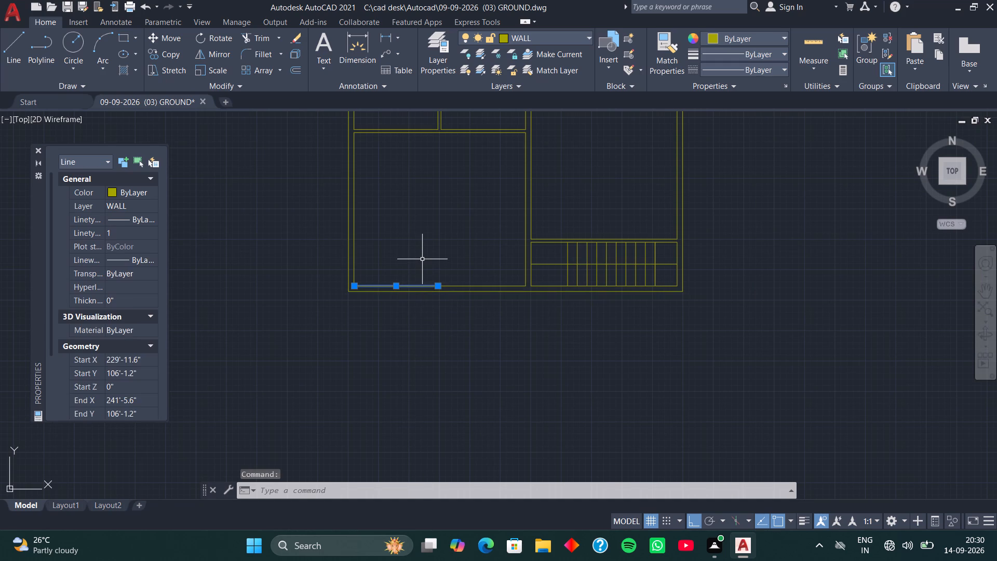
key("Delete")
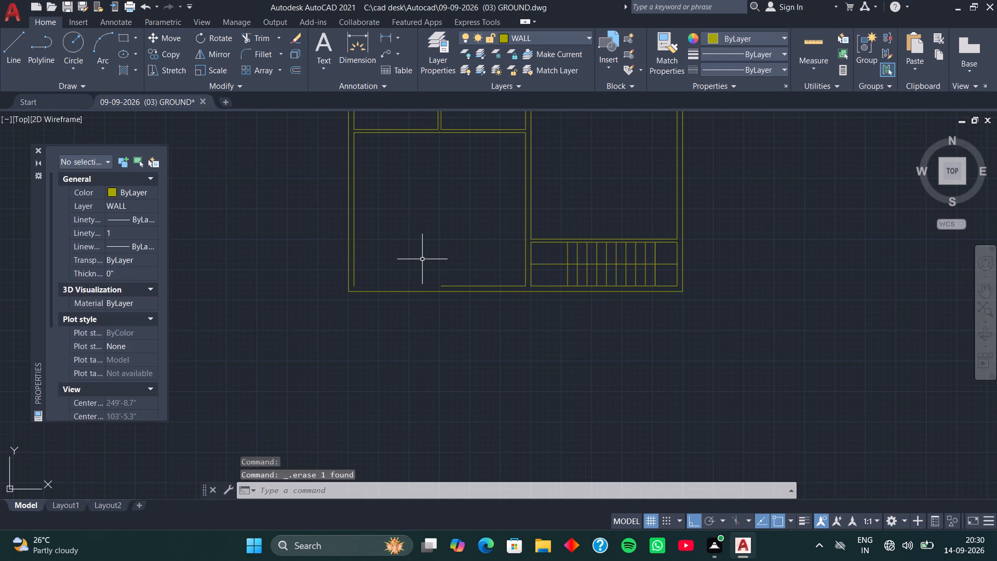
type("EX")
key("space")
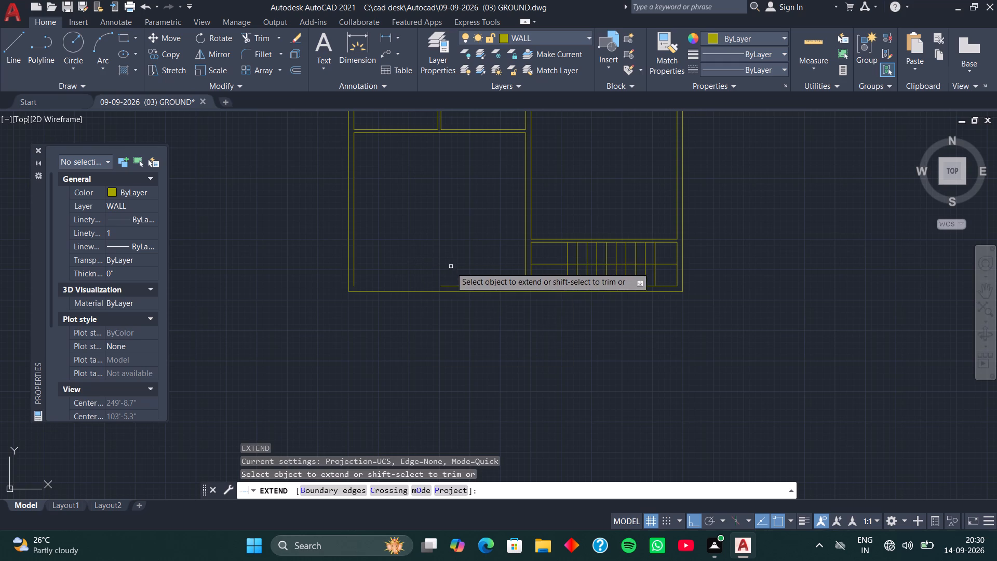
left_click(454, 286)
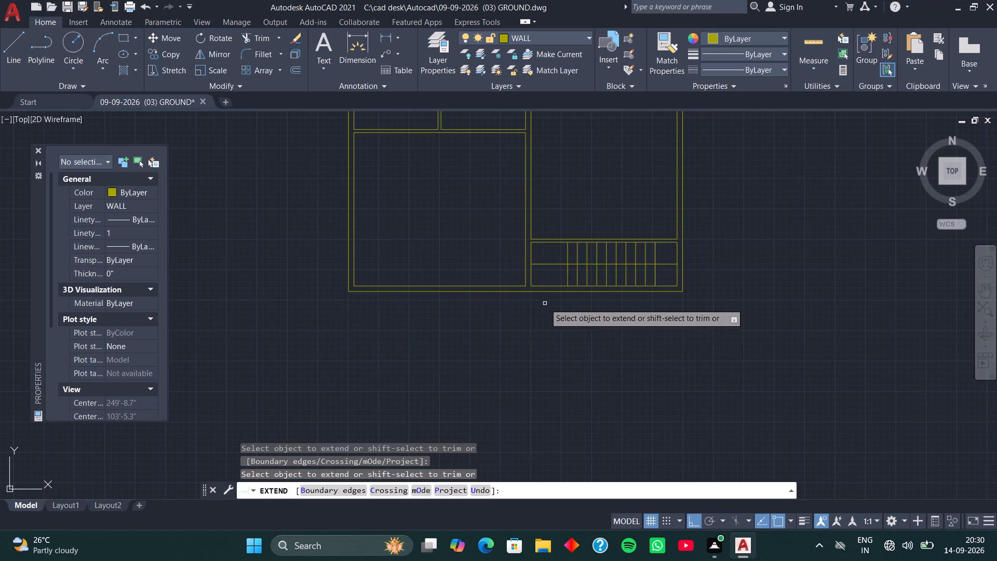
key("space")
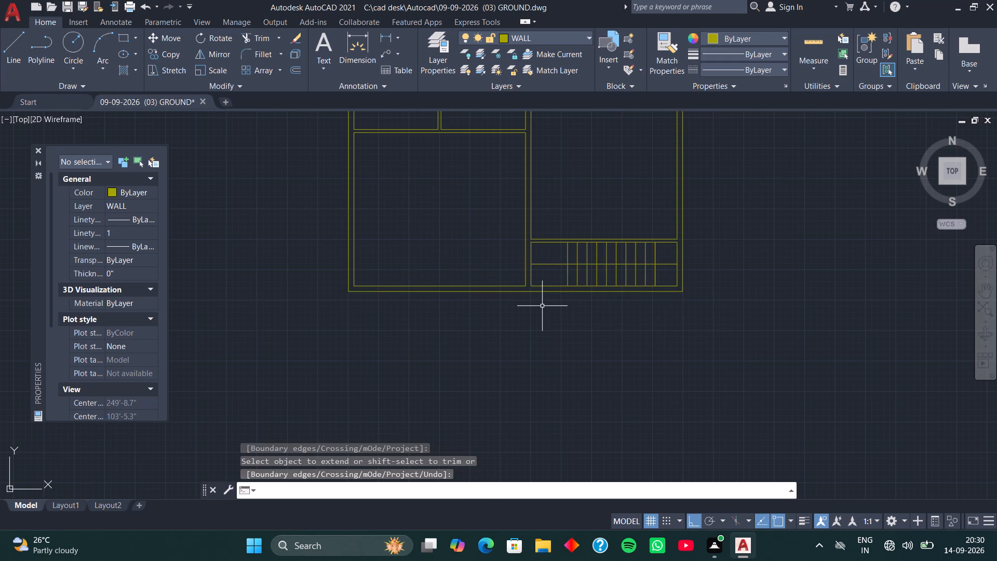
Examine the upper and middle rooms and the partition junctions along the central wall.
scroll(496, 280, "down", 3)
middle_click_drag(478, 235, 420, 317)
scroll(414, 295, "up", 3)
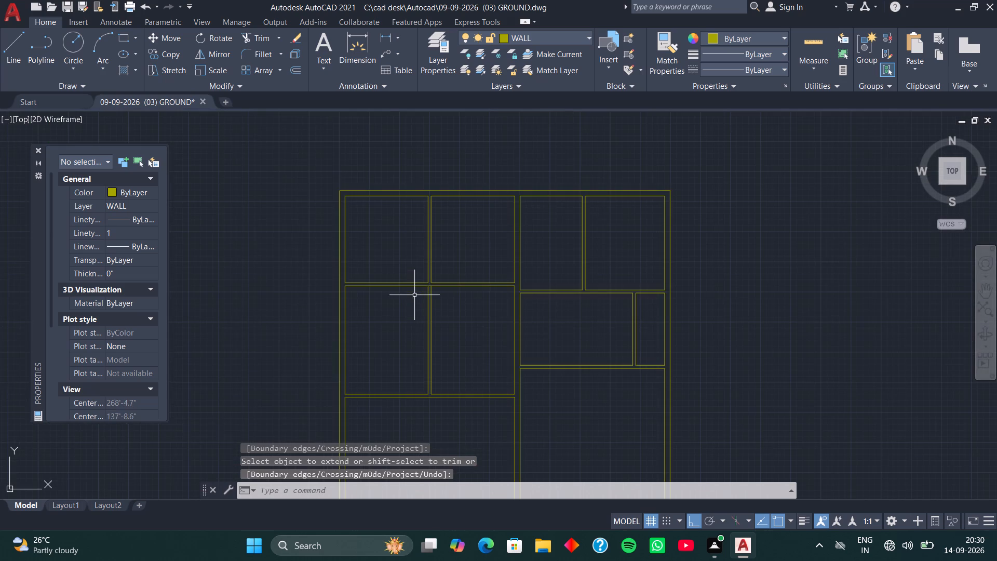
scroll(449, 330, "up", 1)
middle_click_drag(447, 329, 401, 237)
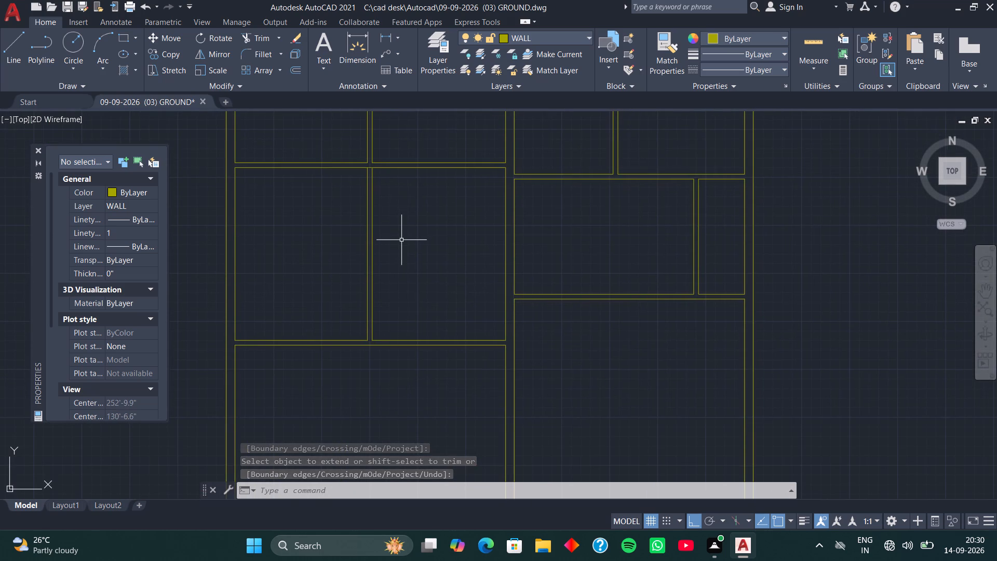
scroll(402, 240, "down", 2)
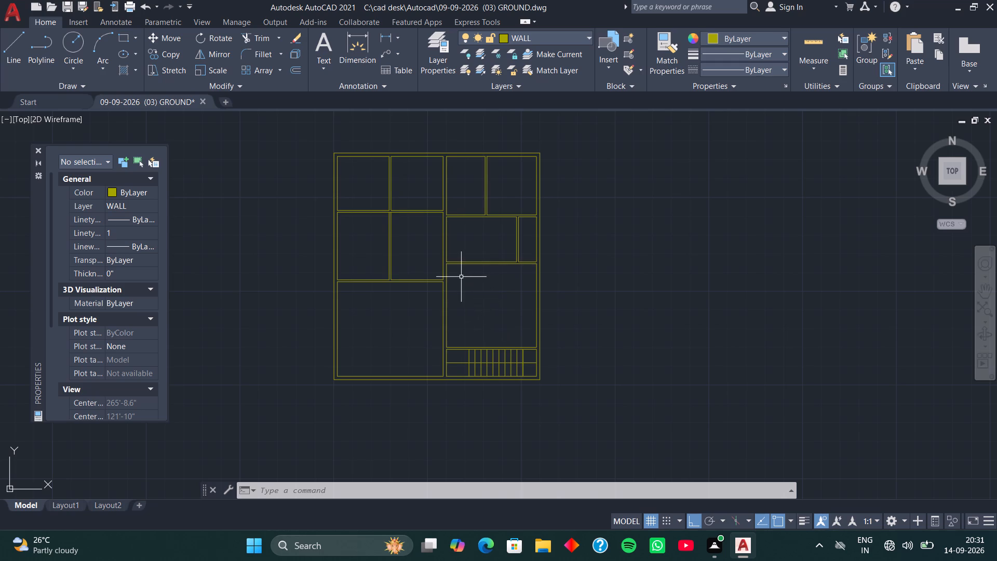
scroll(460, 277, "up", 1)
scroll(460, 277, "down", 1)
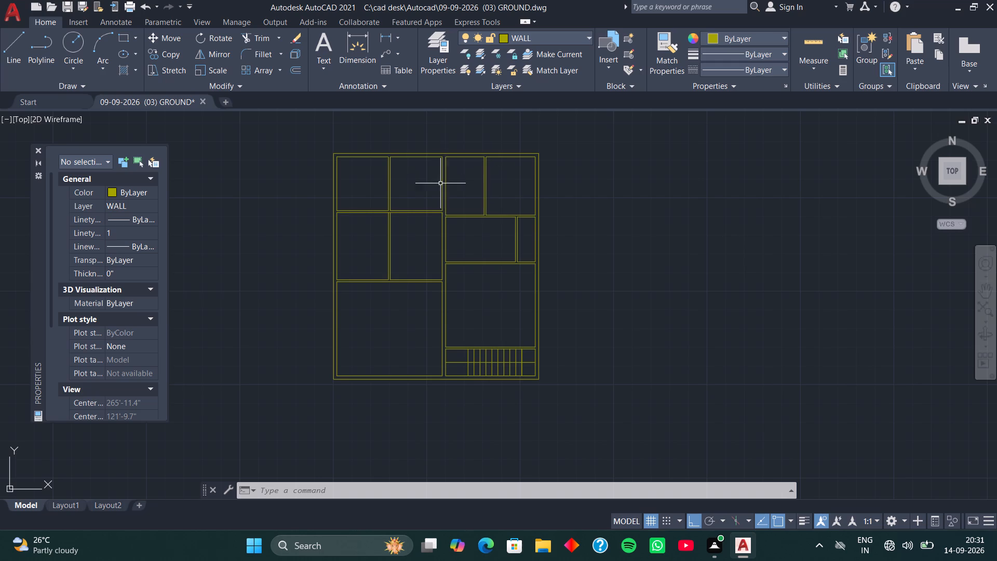
scroll(446, 200, "up", 2)
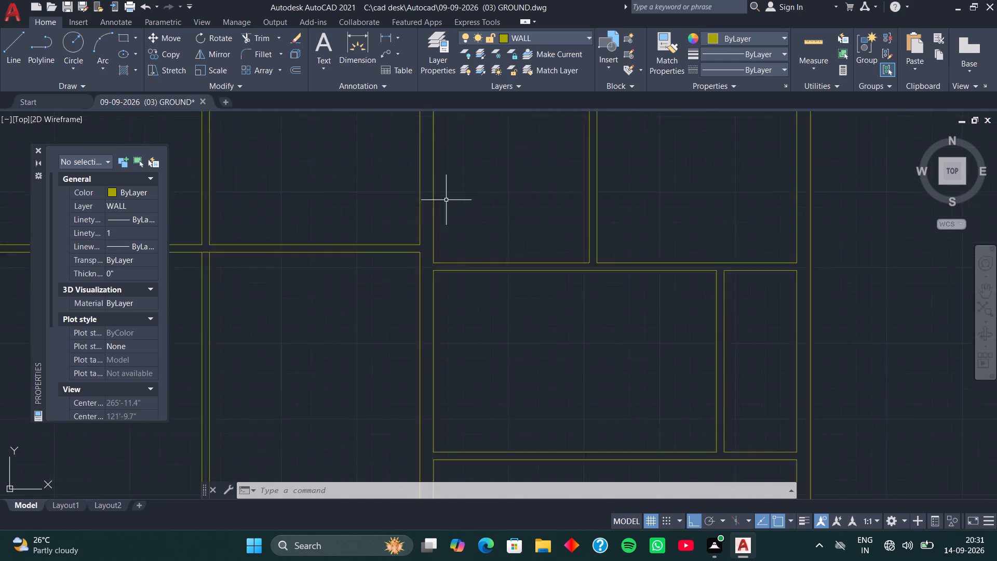
scroll(446, 200, "up", 2)
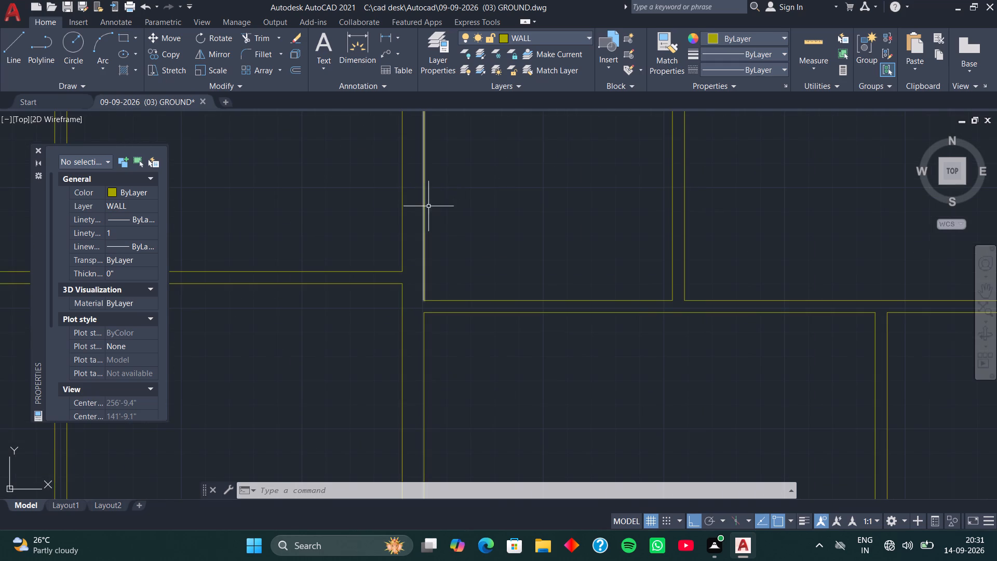
Review the whole floor plan, from the upper rooms down to the lower-left room and the staircase.
scroll(542, 264, "down", 3)
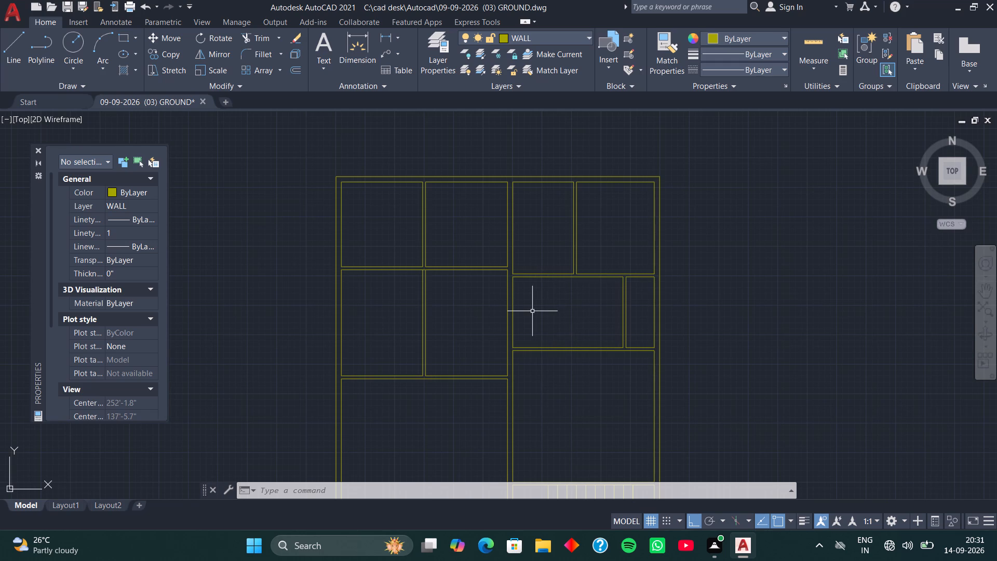
middle_click_drag(526, 299, 521, 284)
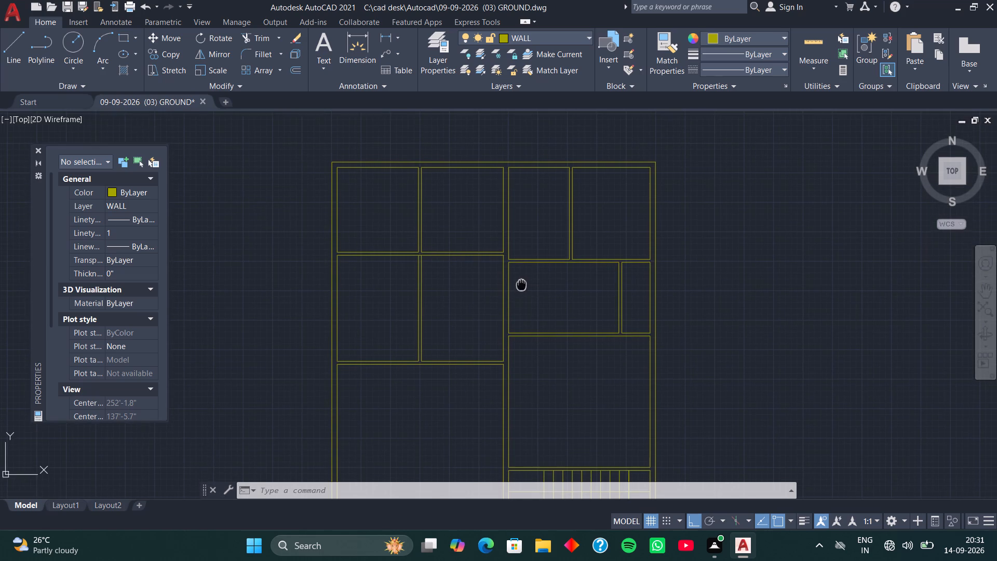
middle_click_drag(521, 284, 521, 283)
middle_click_drag(521, 292, 507, 274)
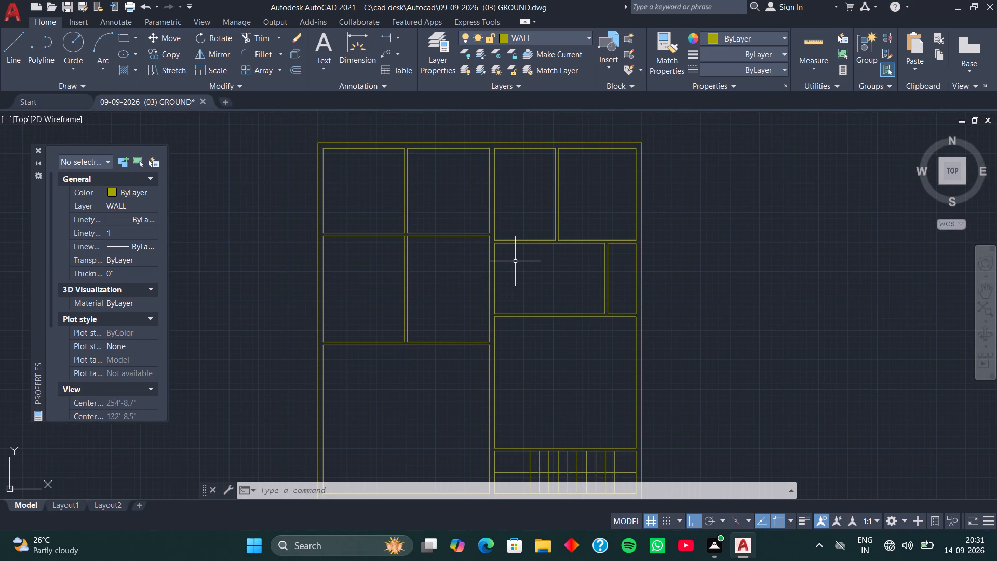
scroll(517, 258, "down", 1)
middle_click_drag(517, 258, 524, 235)
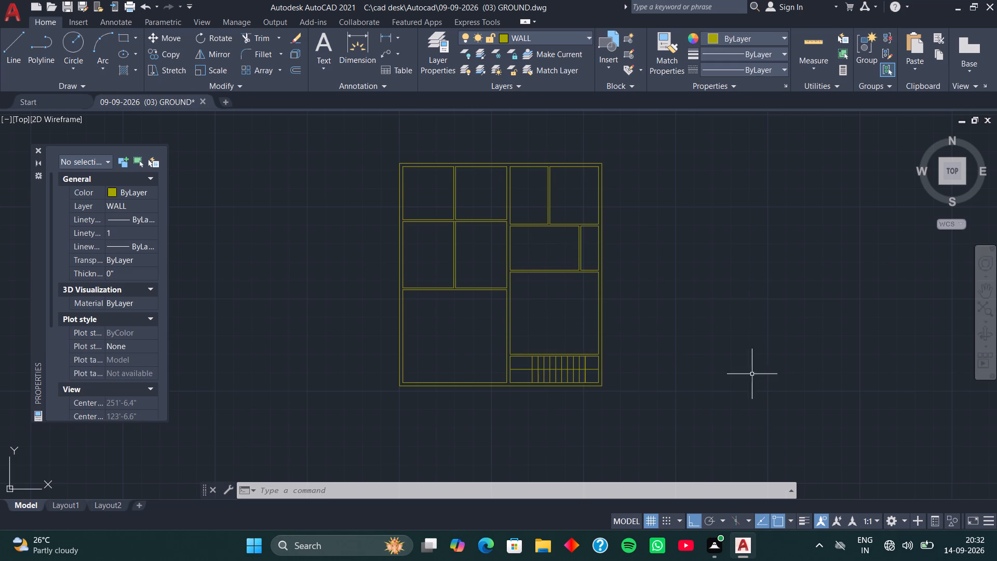
scroll(572, 258, "up", 1)
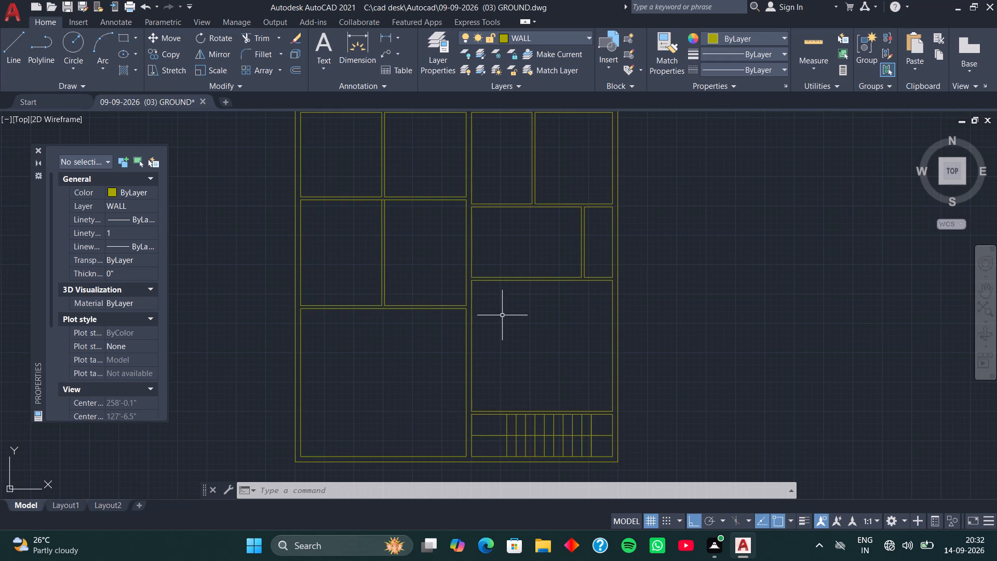
middle_click_drag(500, 314, 532, 315)
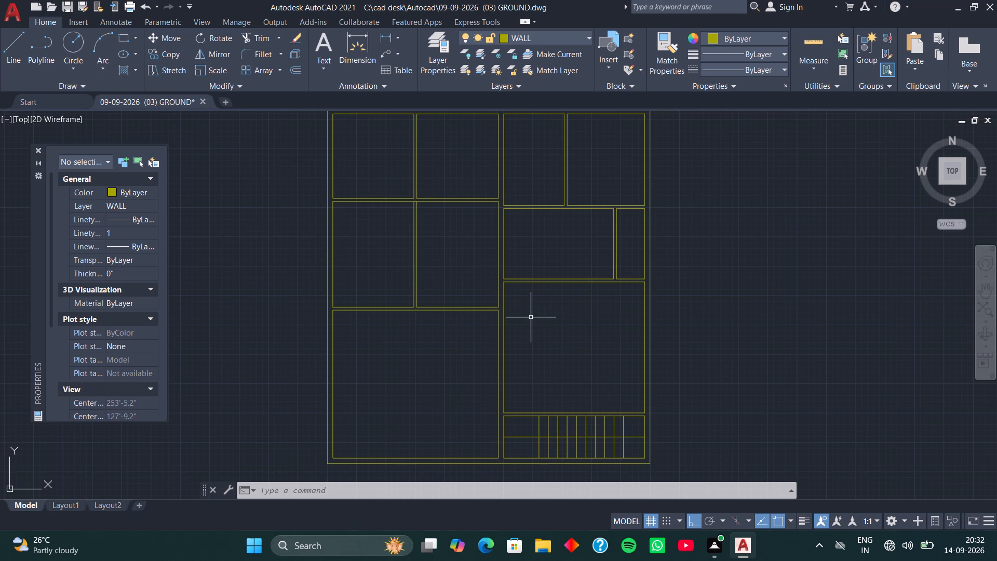
middle_click_drag(531, 353, 555, 279)
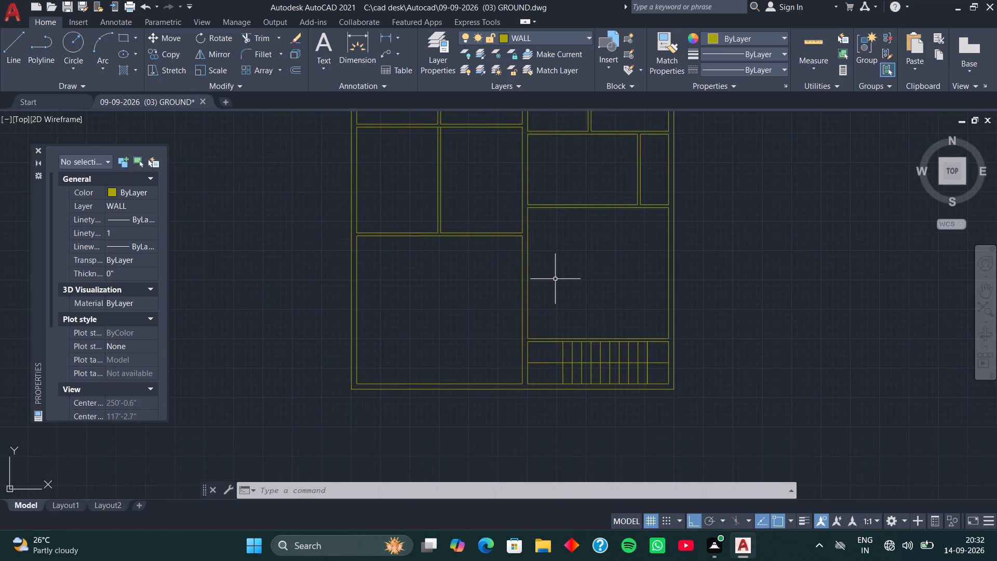
scroll(550, 272, "down", 1)
middle_click_drag(562, 232, 524, 351)
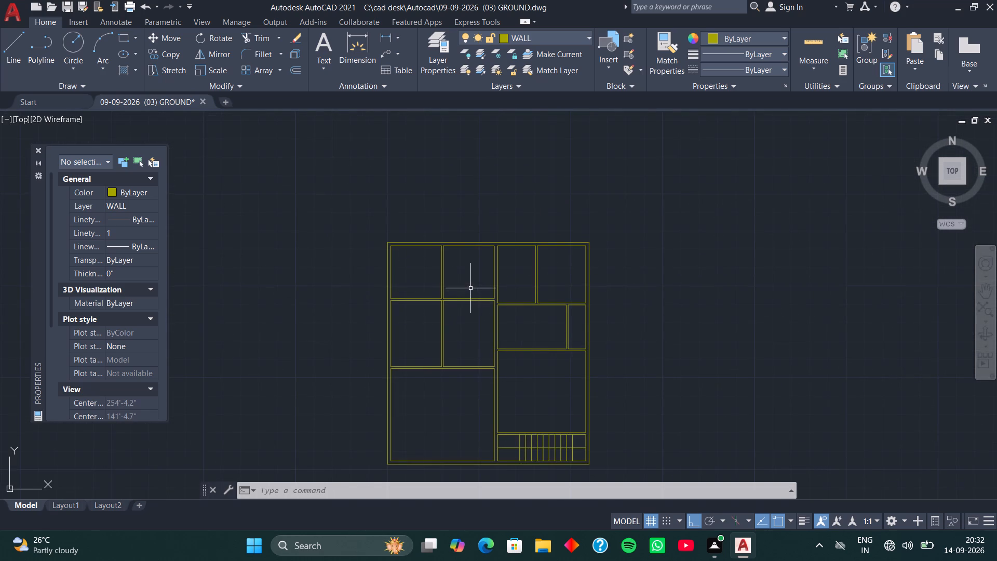
Examine the top-row rooms and the middle rooms of the right bay, including their partition junctions.
middle_click_drag(470, 288, 487, 298)
scroll(463, 256, "up", 3)
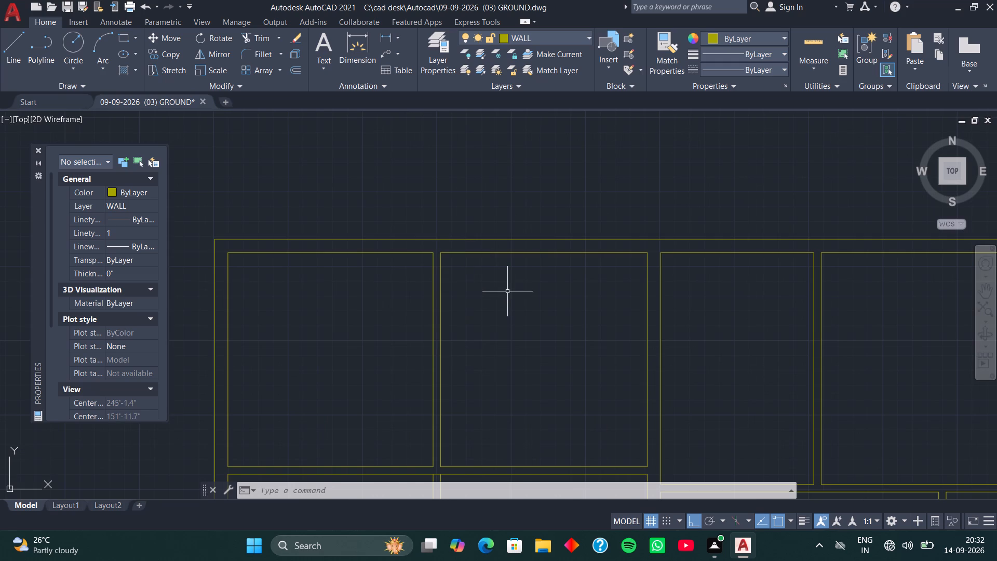
scroll(508, 293, "down", 3)
middle_click_drag(525, 316, 513, 218)
scroll(588, 237, "up", 3)
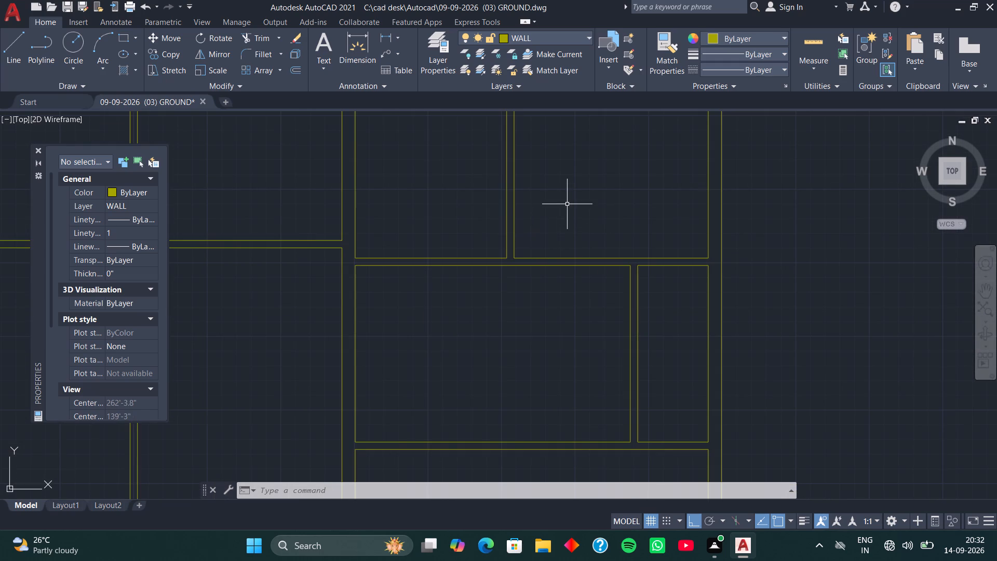
scroll(568, 204, "down", 1)
middle_click_drag(568, 199, 547, 316)
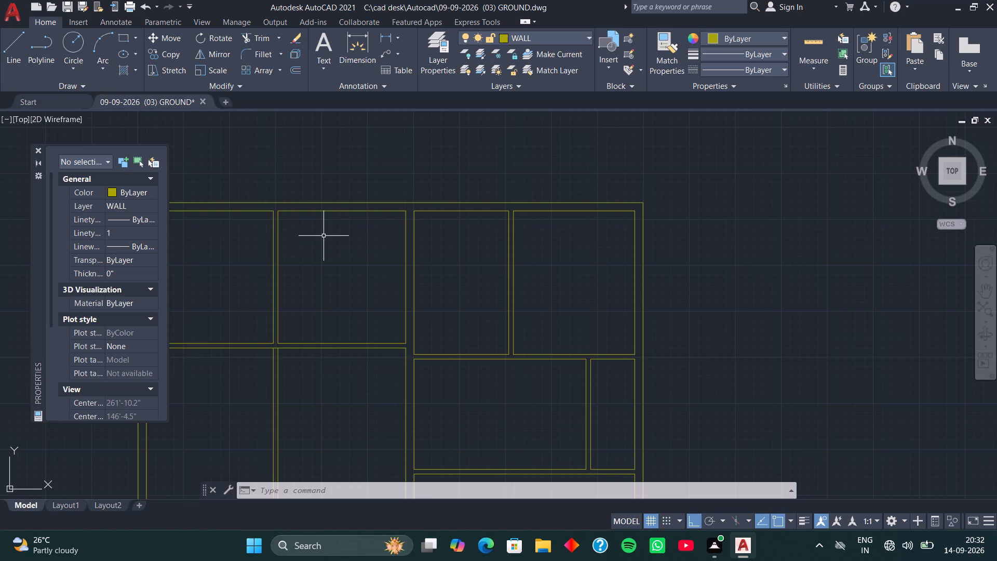
scroll(296, 230, "down", 2)
middle_click_drag(288, 266, 380, 153)
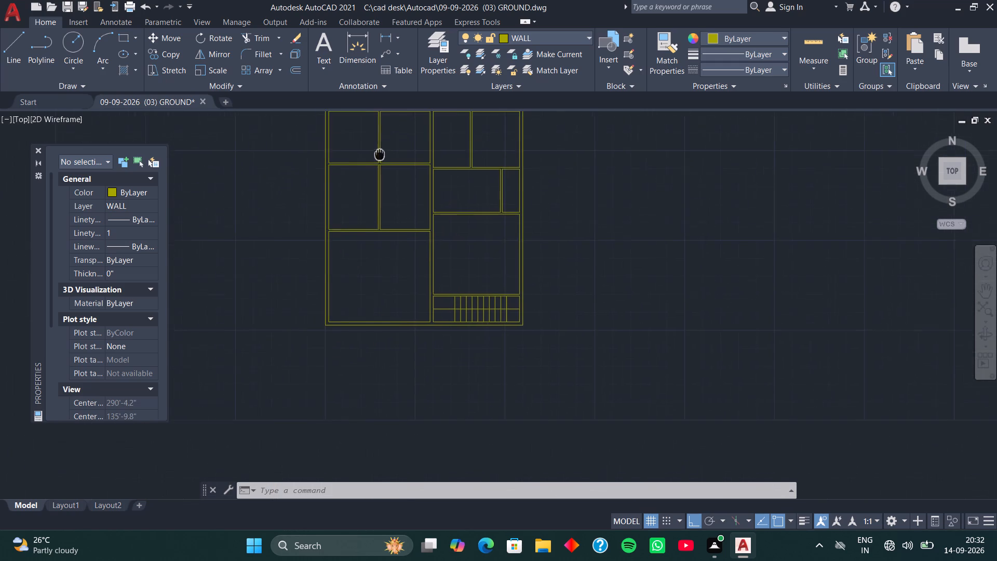
middle_click_drag(380, 153, 381, 152)
middle_click_drag(380, 233, 481, 201)
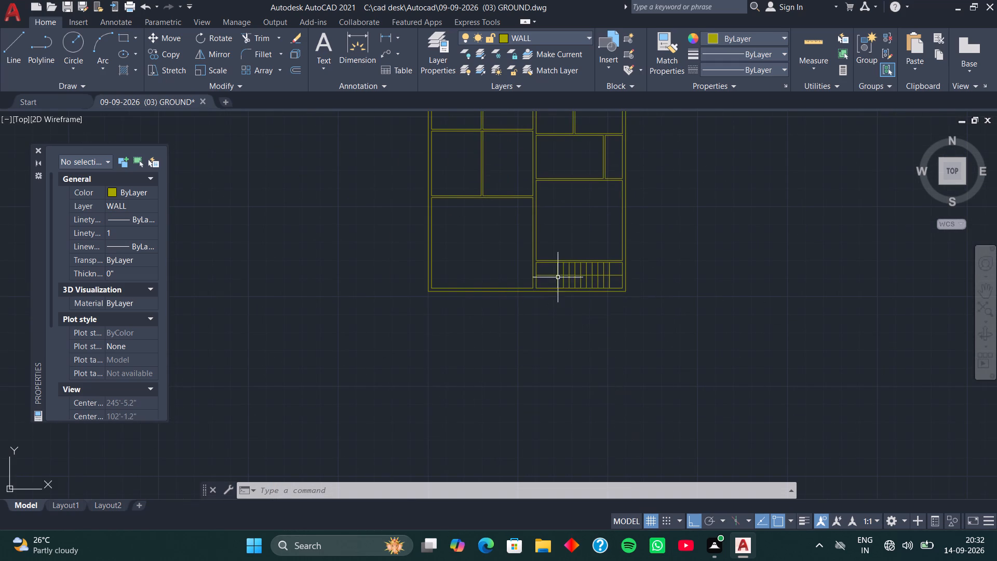
middle_click_drag(564, 213, 527, 297)
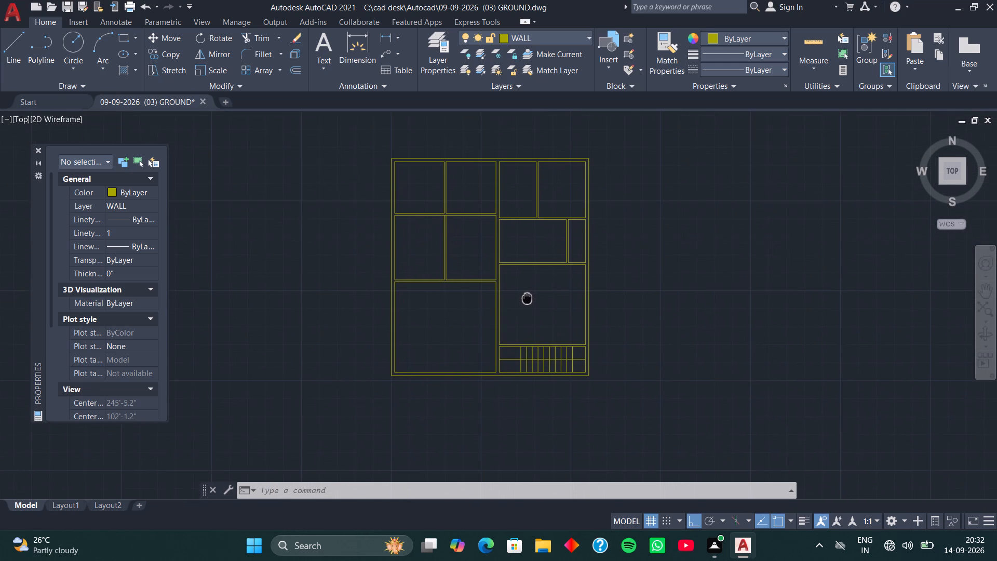
middle_click_drag(527, 297, 527, 297)
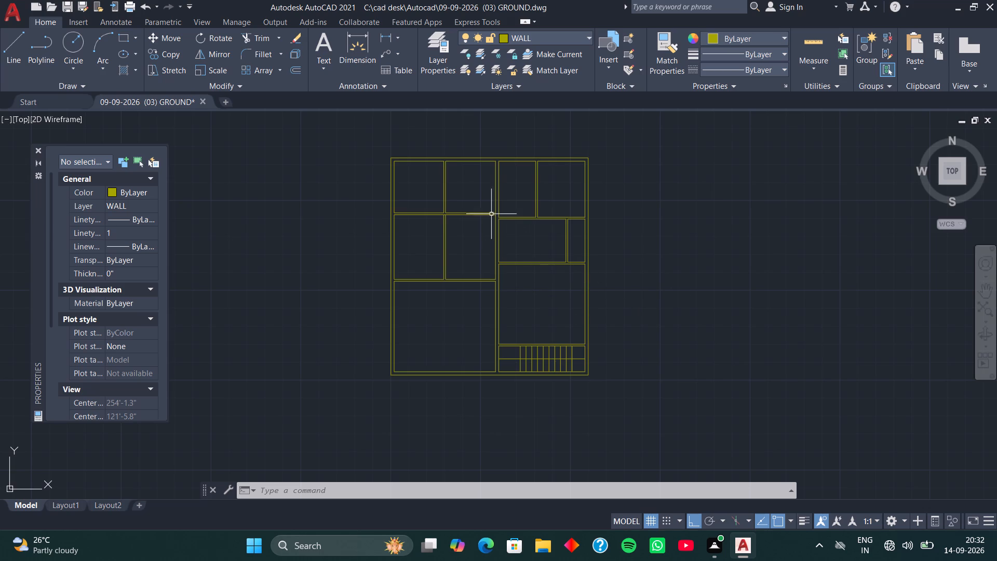
middle_click_drag(472, 190, 481, 186)
middle_click(482, 186)
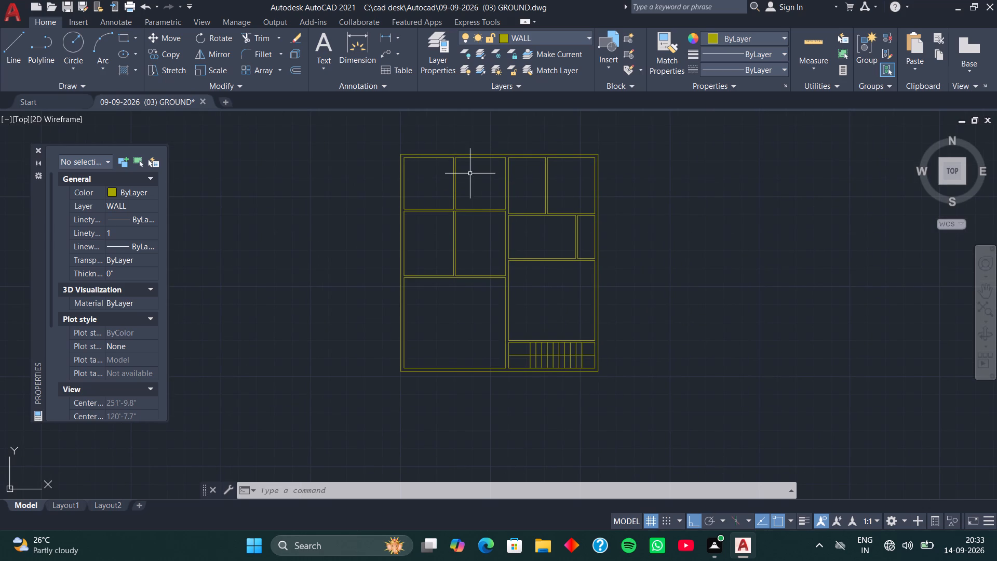
Examine the upper-left rooms and the open area of the room above the staircase.
middle_click_drag(467, 177, 497, 164)
scroll(497, 155, "up", 2)
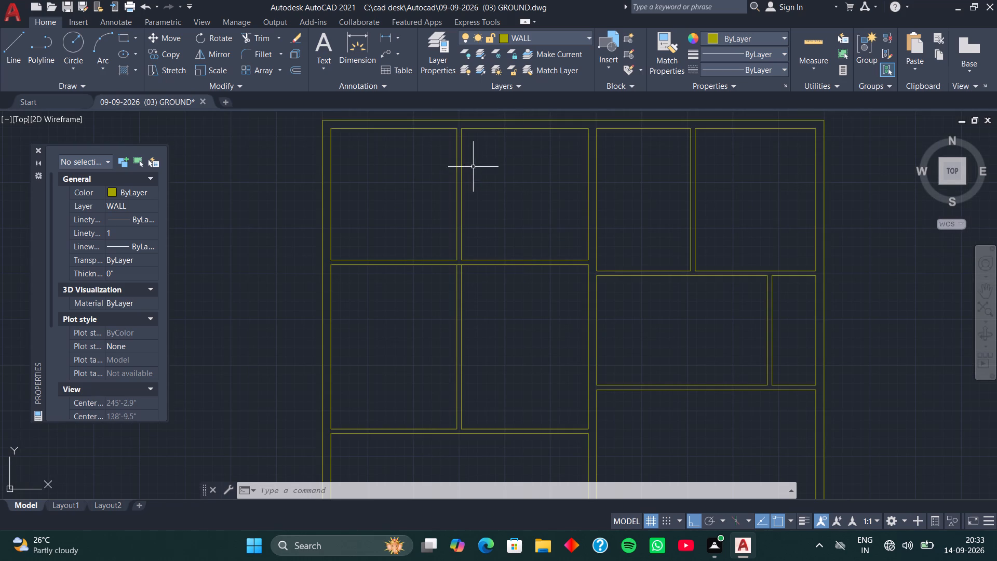
left_click(479, 171)
left_click(503, 171)
scroll(521, 208, "down", 2)
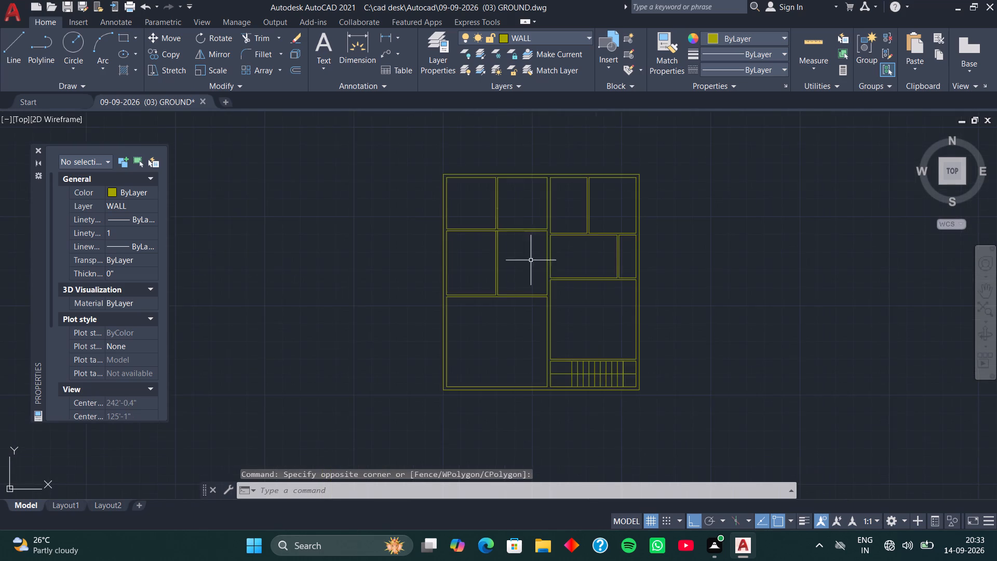
middle_click_drag(531, 279, 501, 225)
middle_click_drag(598, 285, 563, 277)
scroll(544, 250, "up", 2)
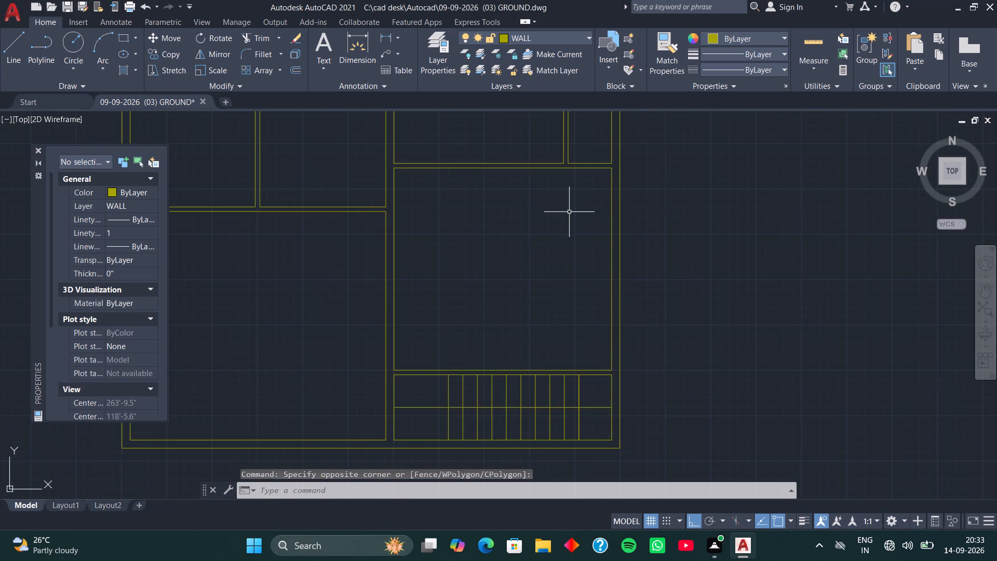
left_click(570, 211)
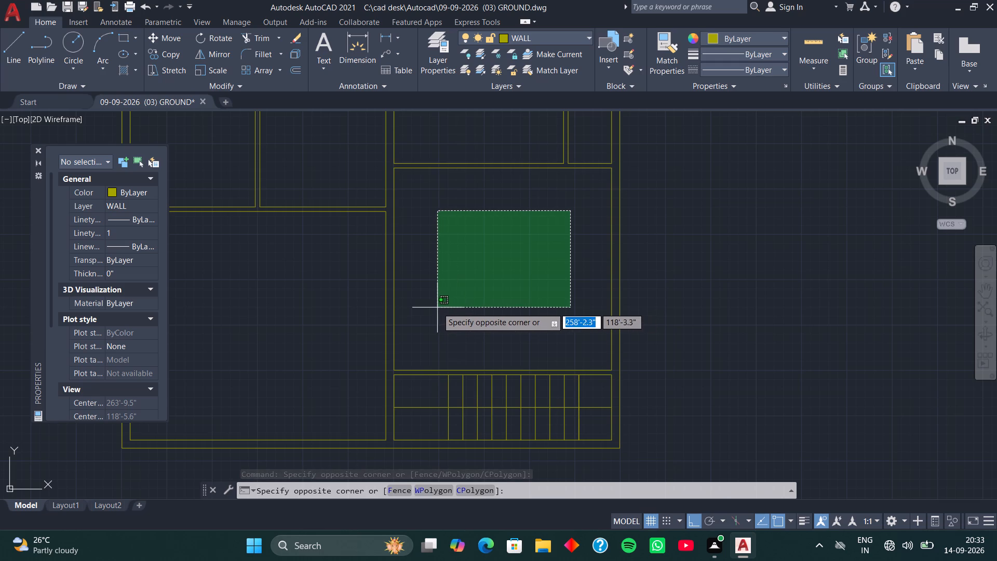
left_click(423, 315)
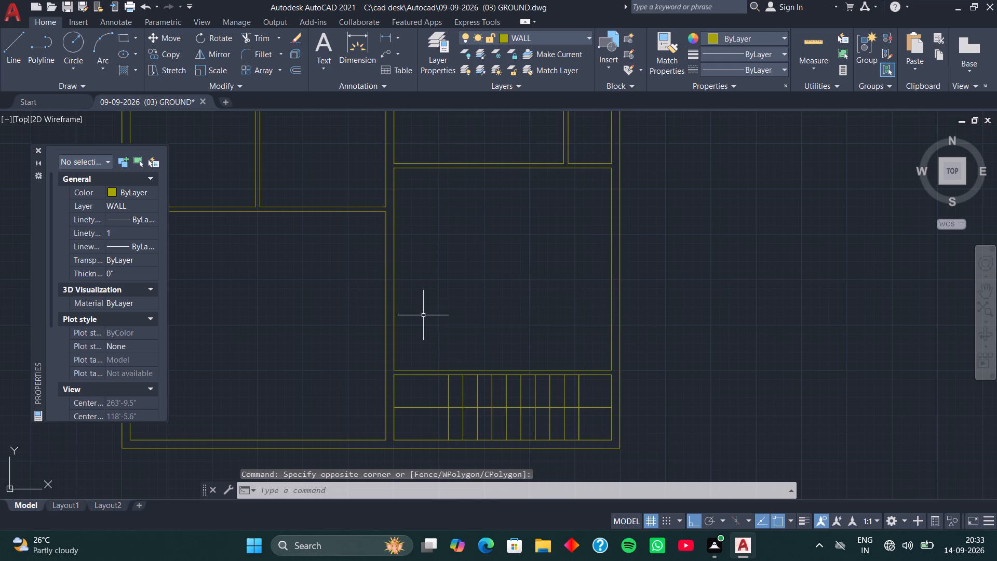
left_click(426, 206)
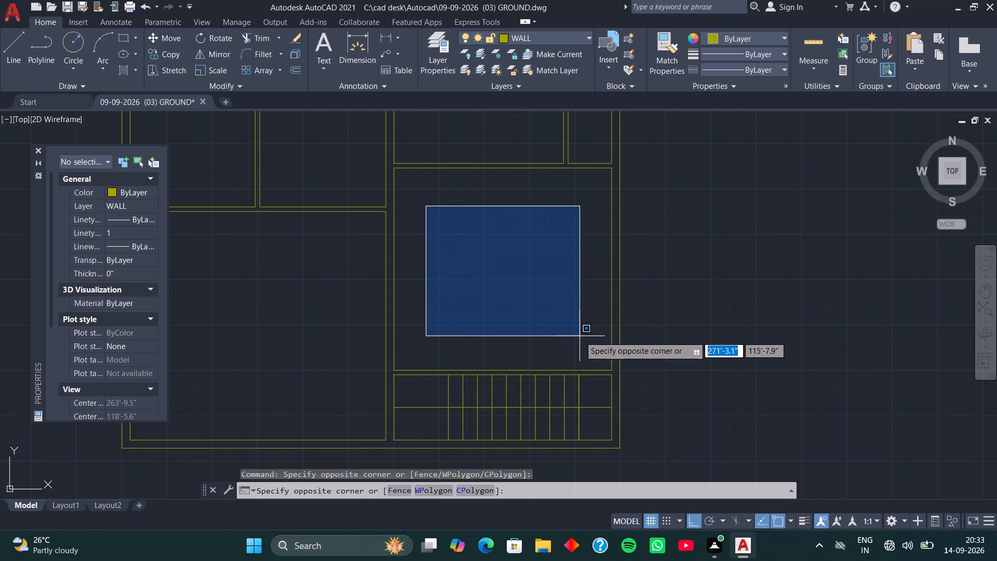
left_click(588, 342)
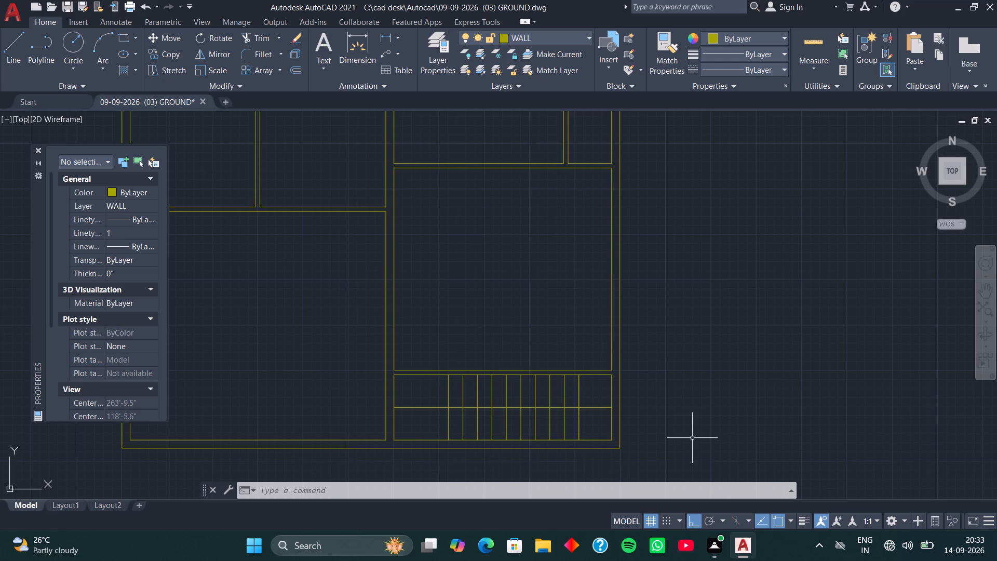
left_click(438, 189)
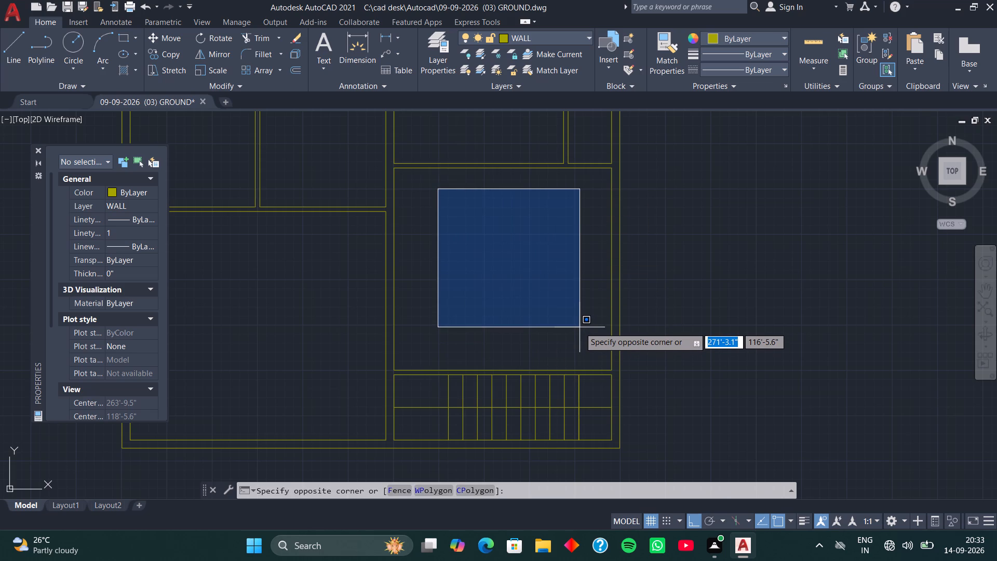
left_click(580, 327)
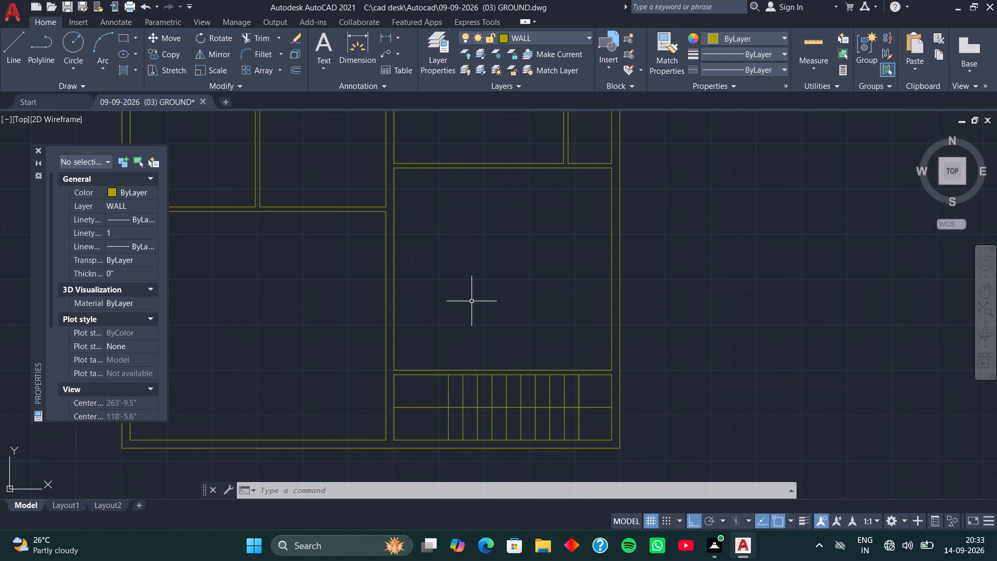
Inspect the partition junctions along the central wall and where the right bay's upper partition meets the top outer wall.
scroll(466, 297, "down", 1)
middle_click_drag(470, 291, 478, 387)
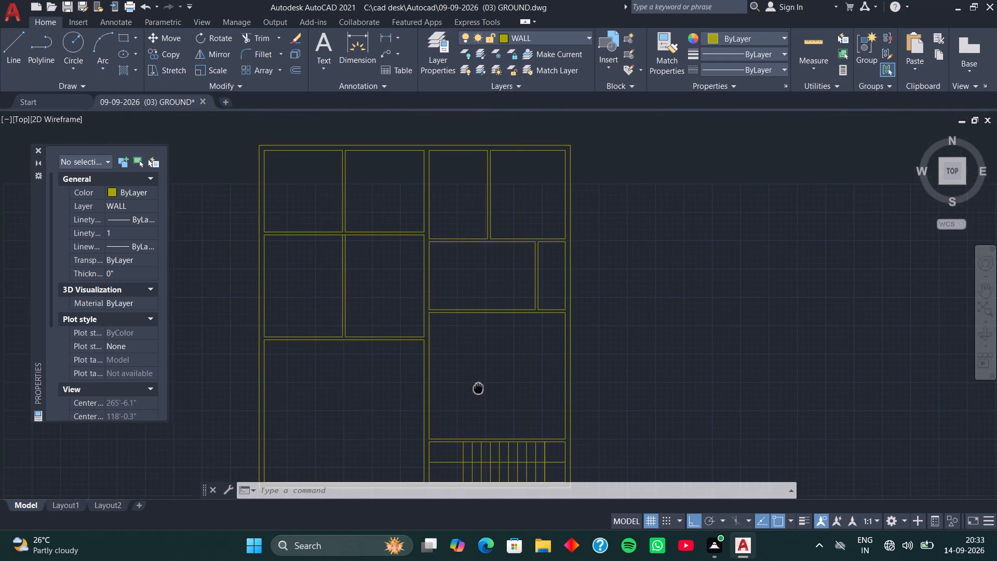
middle_click_drag(478, 387, 479, 388)
scroll(491, 296, "down", 1)
middle_click_drag(487, 329, 491, 297)
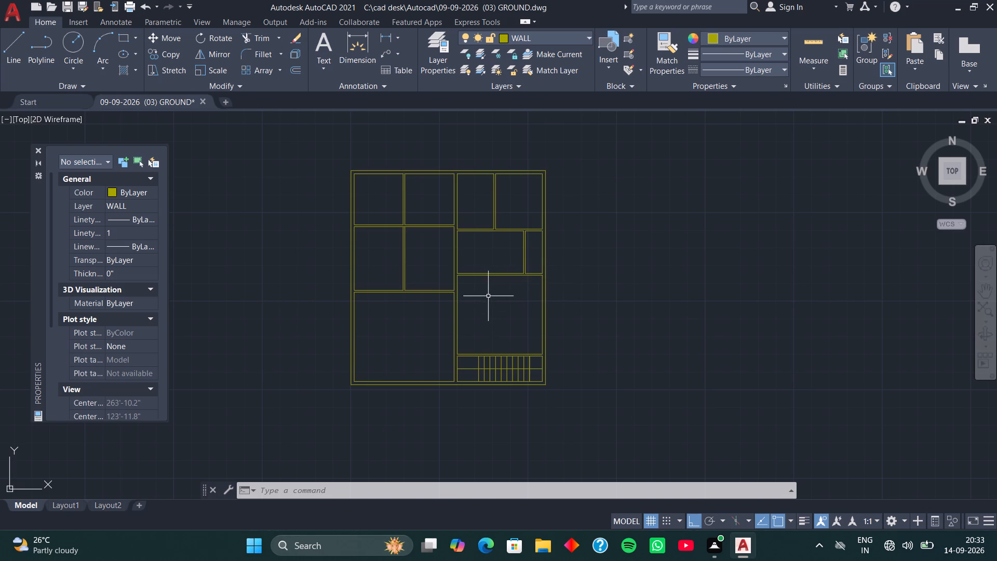
middle_click_drag(488, 296, 526, 320)
scroll(491, 302, "up", 5)
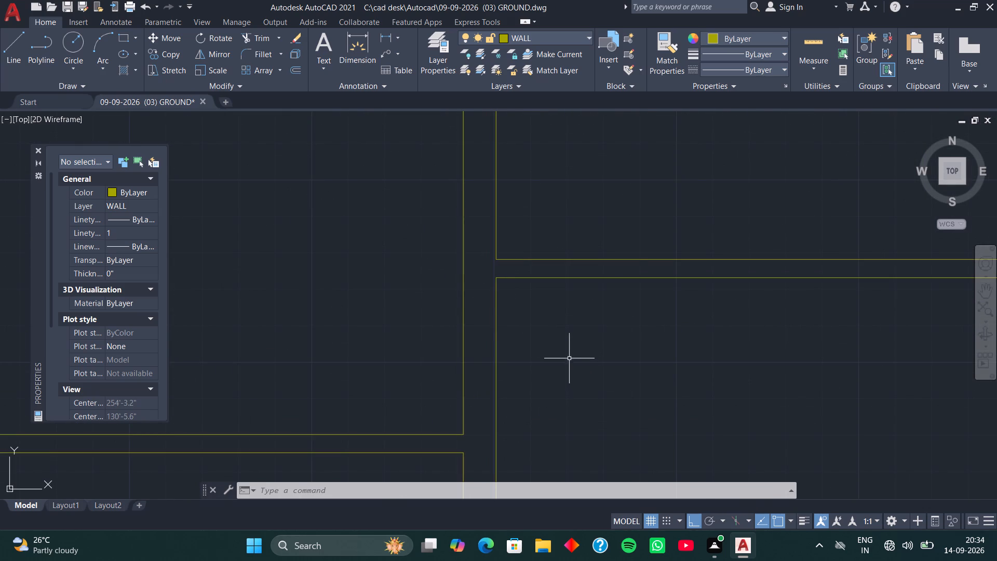
scroll(569, 357, "down", 3)
middle_click_drag(577, 371, 527, 372)
scroll(535, 281, "down", 2)
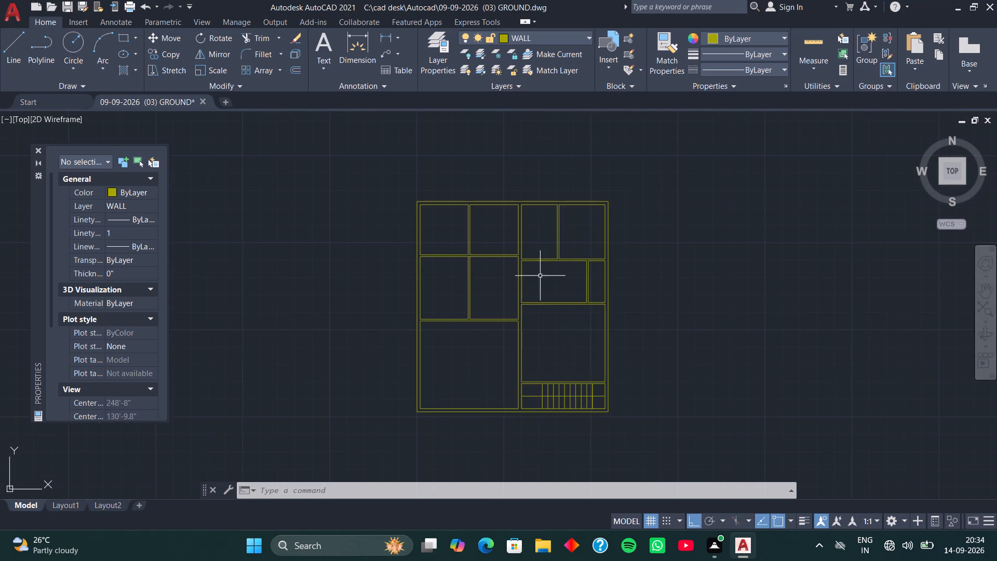
middle_click_drag(543, 271, 535, 313)
scroll(558, 273, "up", 3)
middle_click_drag(544, 226, 553, 361)
scroll(541, 311, "up", 3)
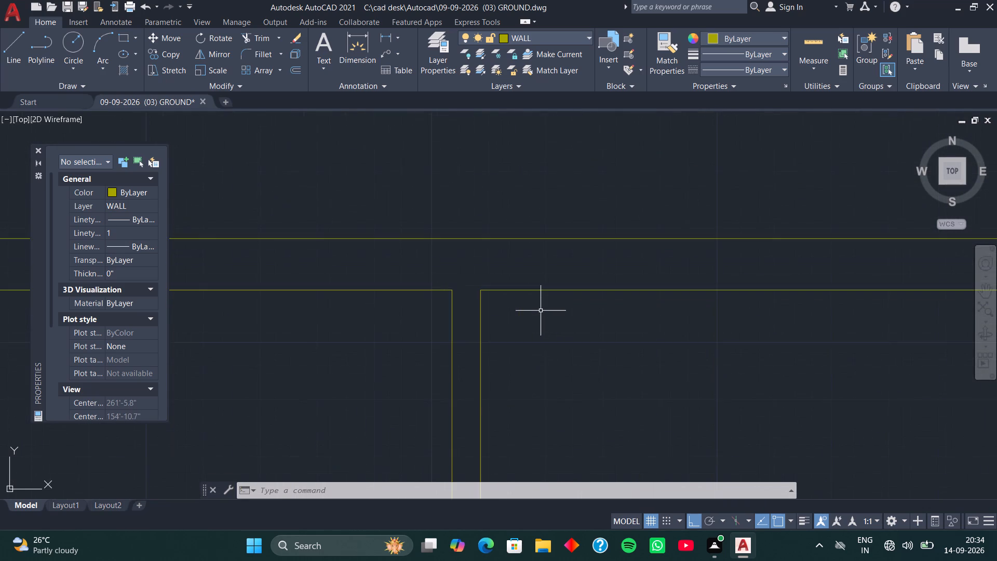
scroll(541, 311, "down", 4)
scroll(508, 372, "down", 2)
middle_click_drag(497, 385, 539, 242)
middle_click_drag(494, 324, 542, 281)
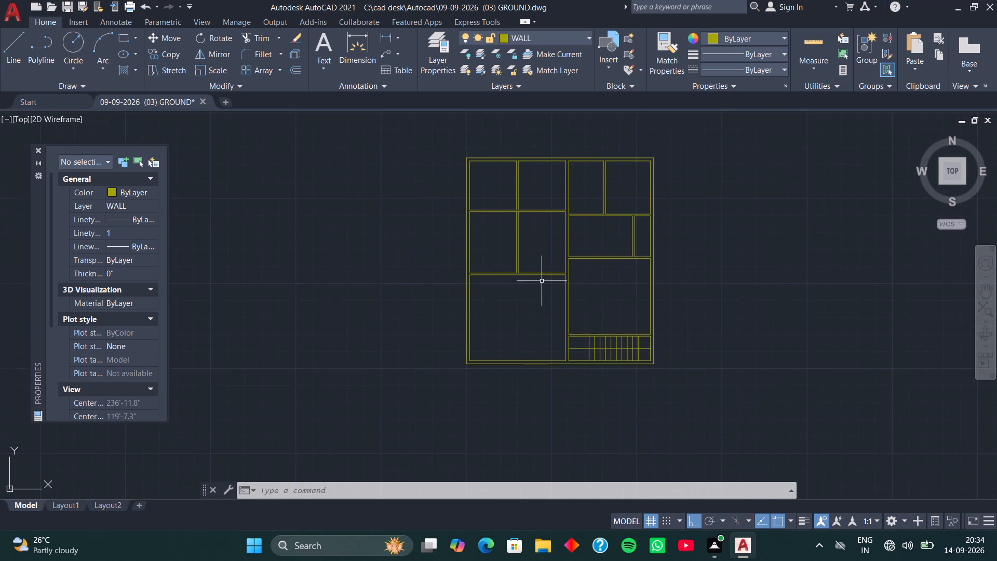
Examine the lower-left room, the room above the staircase and the central wall between them.
scroll(526, 292, "up", 3)
scroll(526, 292, "down", 2)
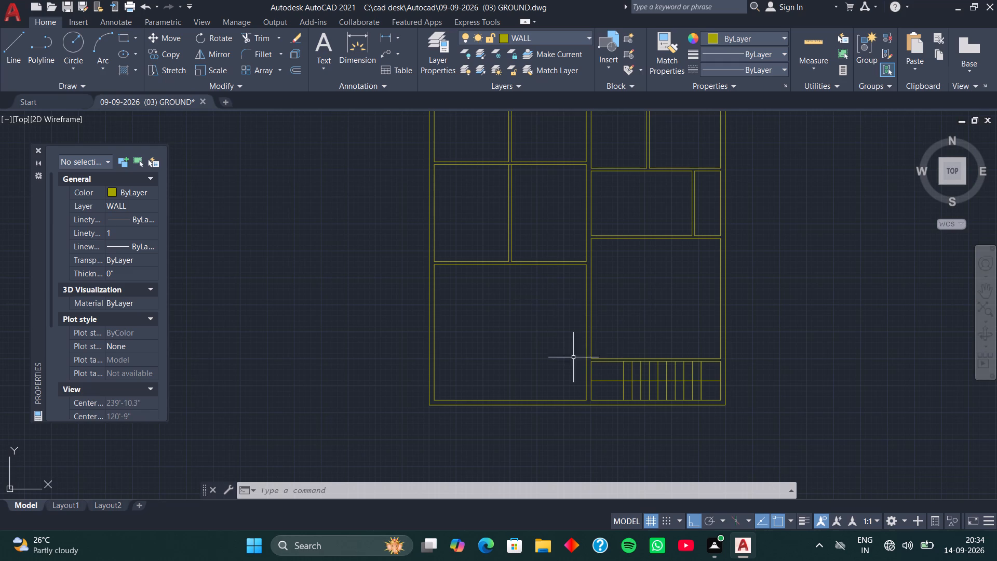
scroll(529, 328, "down", 1)
middle_click_drag(519, 286, 426, 360)
middle_click_drag(436, 354, 401, 342)
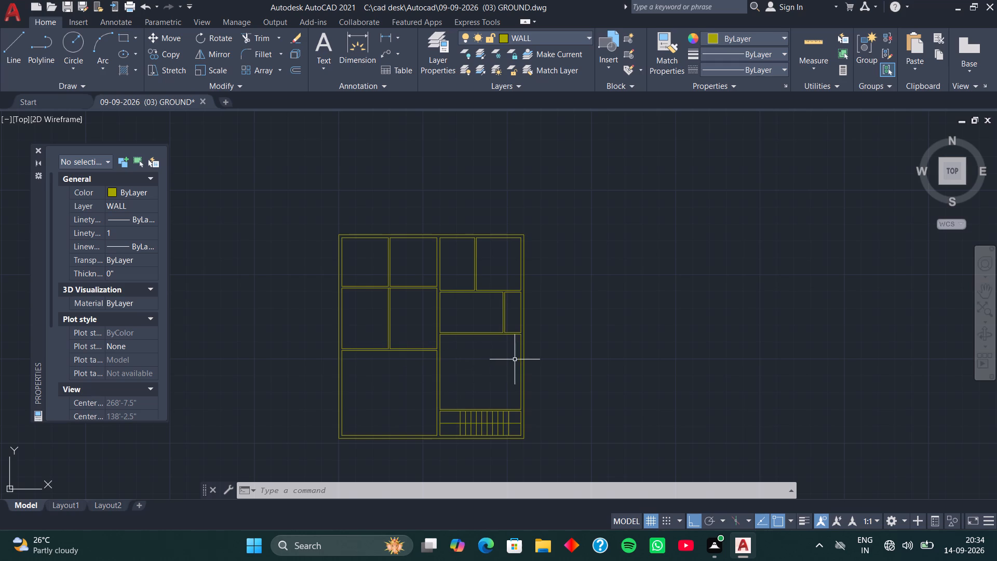
middle_click_drag(488, 369, 495, 311)
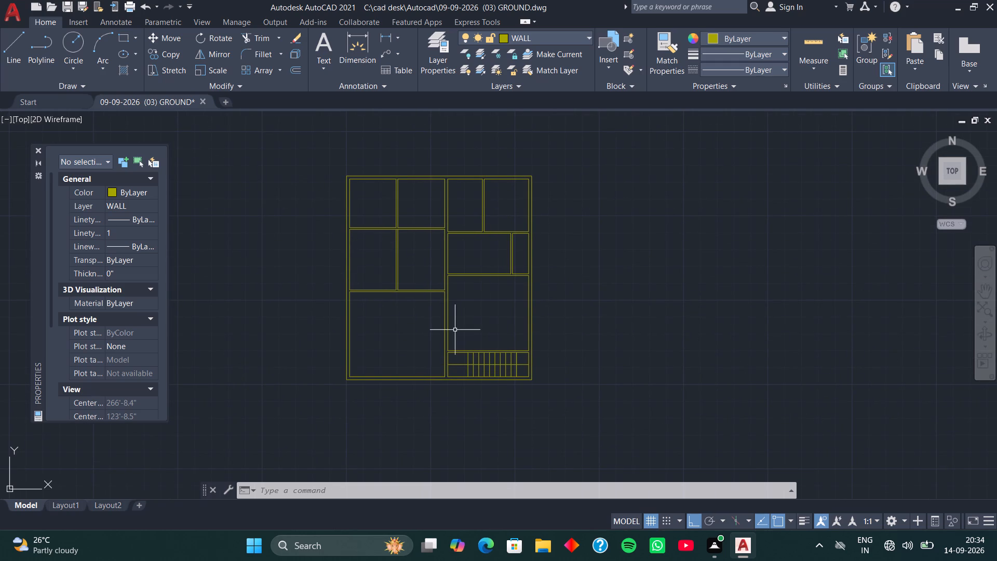
scroll(440, 329, "up", 3)
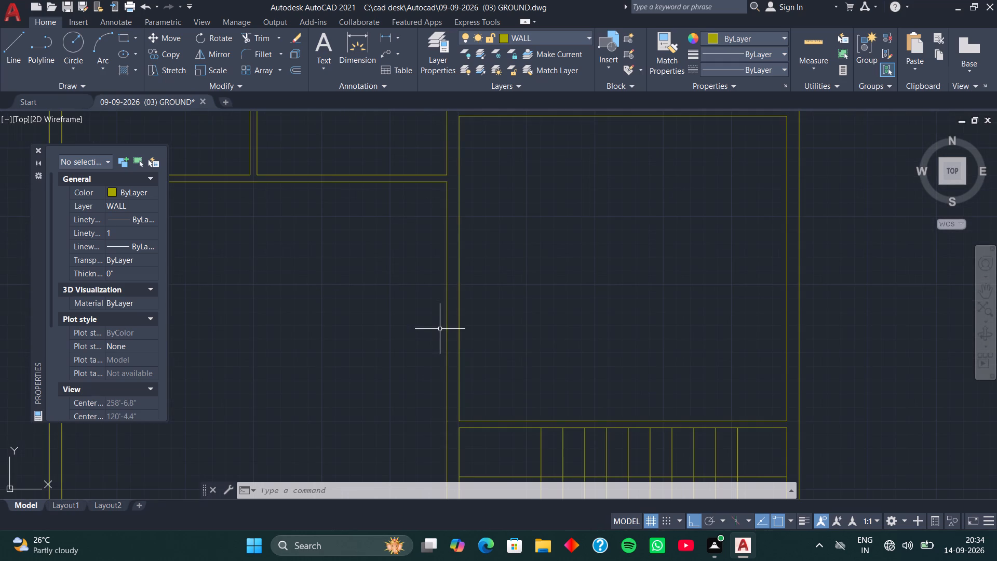
Examine the whole ground floor plan, from the top-row rooms down to the staircase.
middle_click_drag(406, 261, 519, 407)
scroll(502, 392, "down", 1)
middle_click_drag(442, 236, 373, 349)
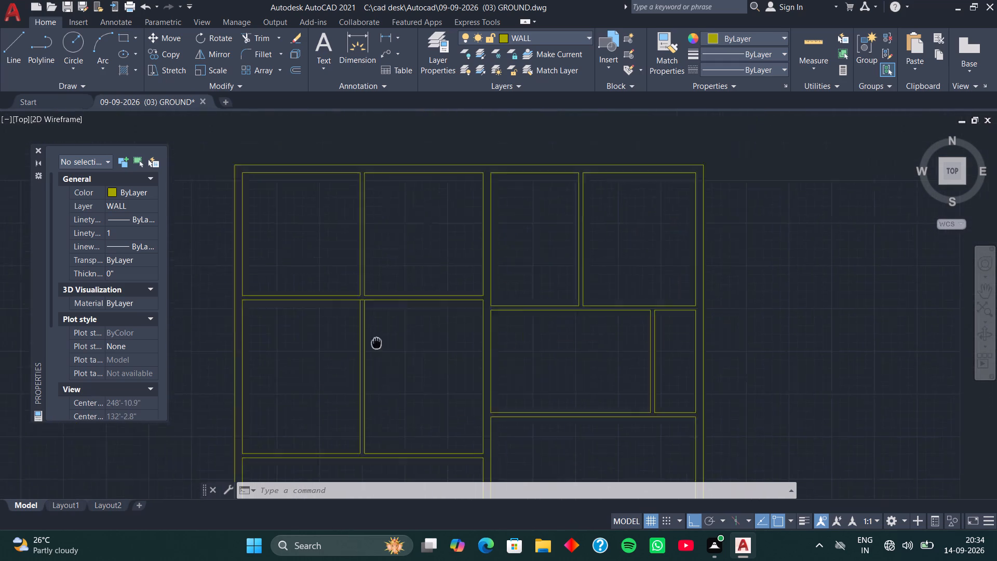
middle_click_drag(373, 349, 343, 420)
middle_click_drag(338, 433, 335, 439)
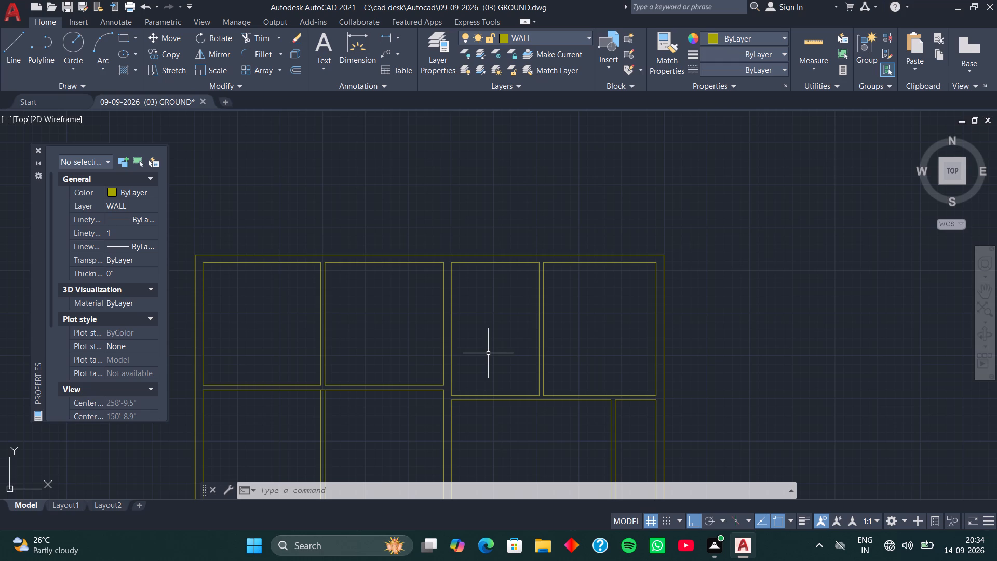
scroll(471, 308, "down", 1)
middle_click_drag(481, 336, 486, 299)
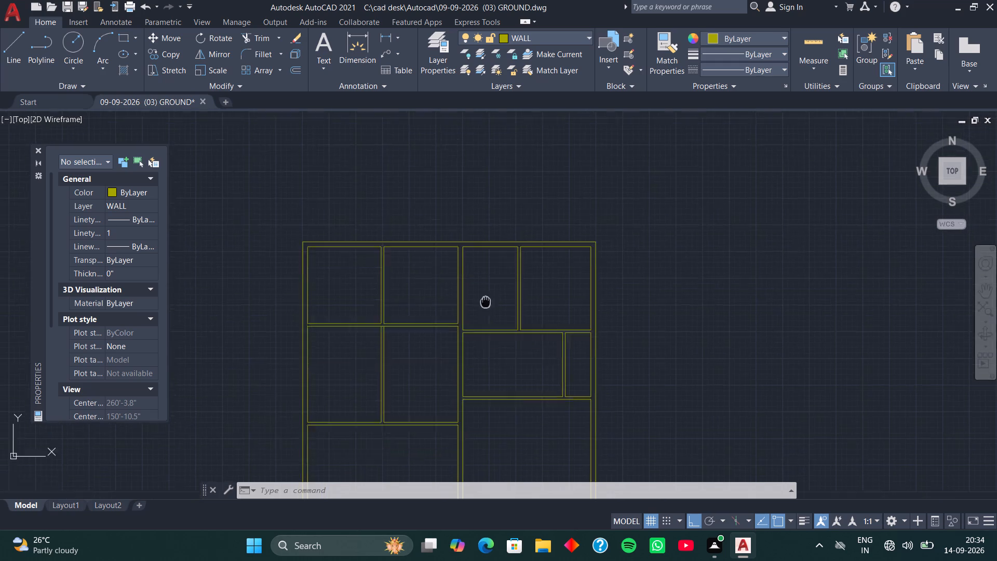
middle_click_drag(486, 299, 490, 262)
middle_click_drag(502, 330, 529, 283)
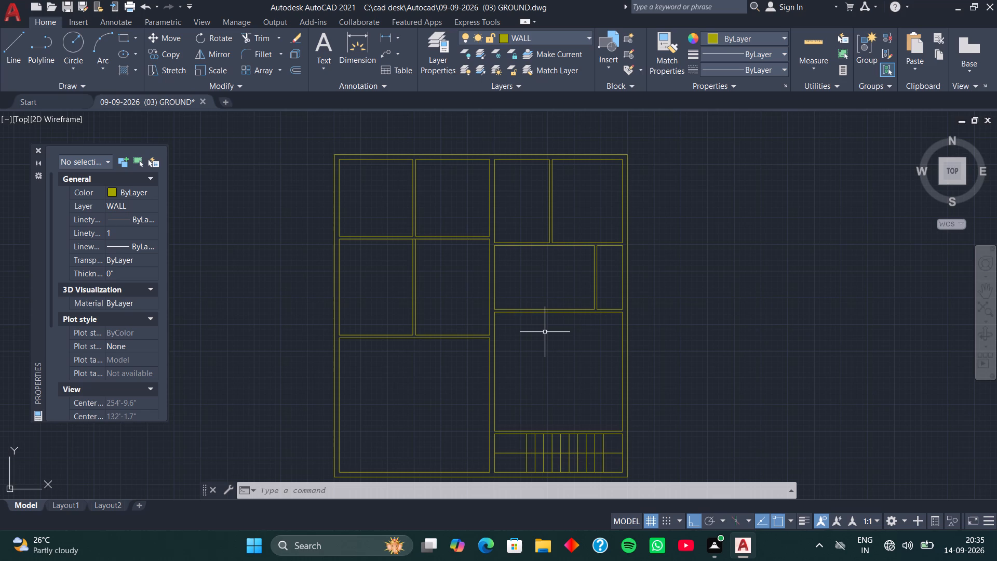
middle_click_drag(457, 421, 460, 387)
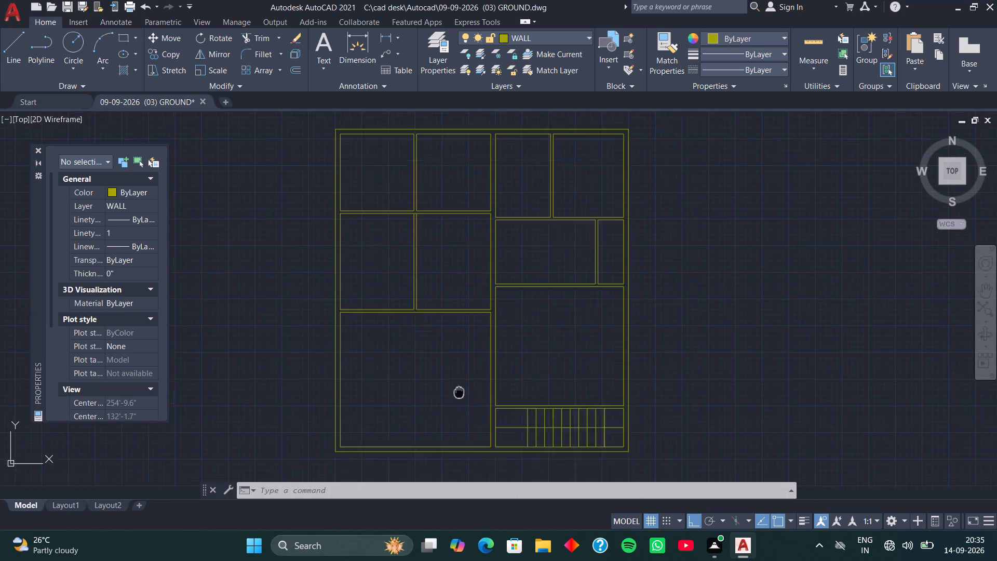
middle_click_drag(460, 387, 473, 331)
Trim the staircase's horizontal dividing line out of the landings at both ends of the treads.
scroll(535, 391, "up", 4)
middle_click_drag(498, 312, 481, 480)
scroll(478, 372, "down", 2)
middle_click_drag(487, 393, 415, 313)
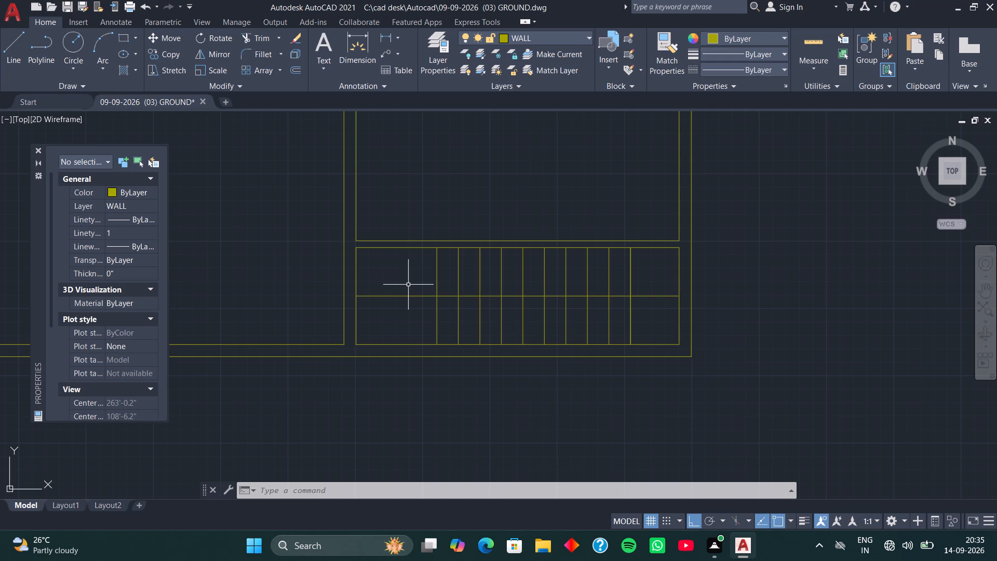
type("TR")
key("space")
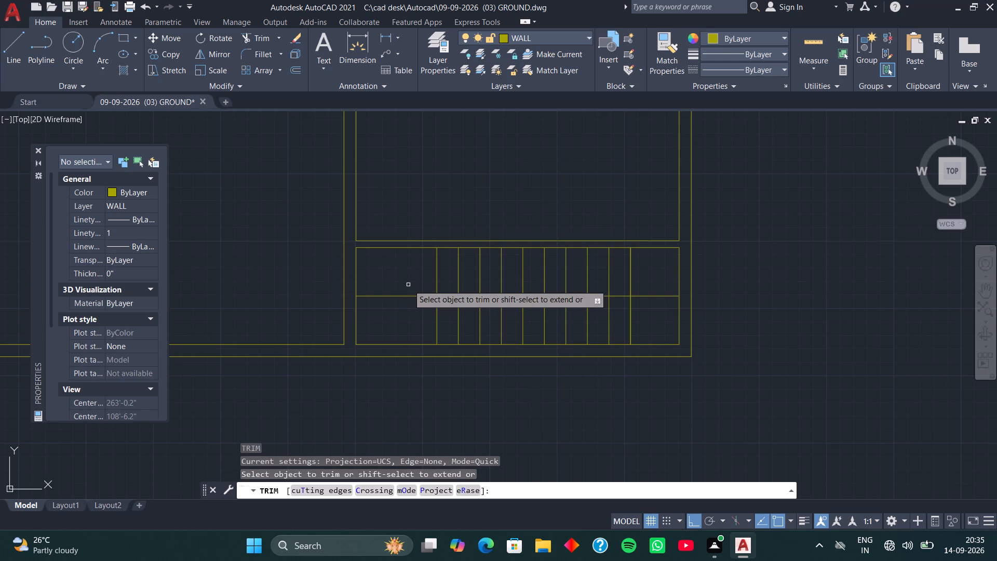
left_click_drag(401, 279, 401, 299)
left_click(661, 296)
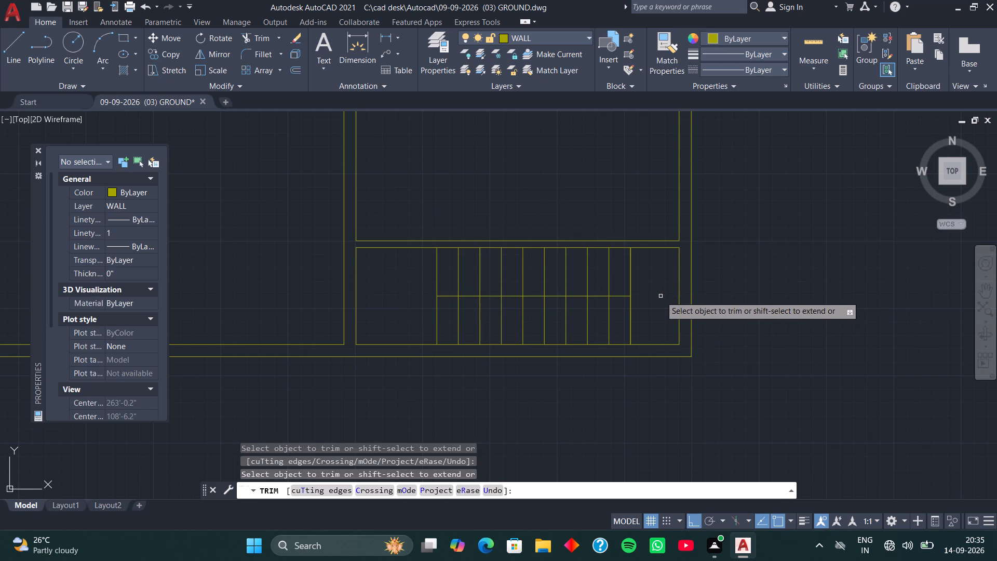
Trim the overlapping duplicate segments of the last tread line beside the right landing, above and below the dividing line.
scroll(533, 297, "down", 2)
scroll(561, 291, "up", 4)
scroll(587, 253, "up", 1)
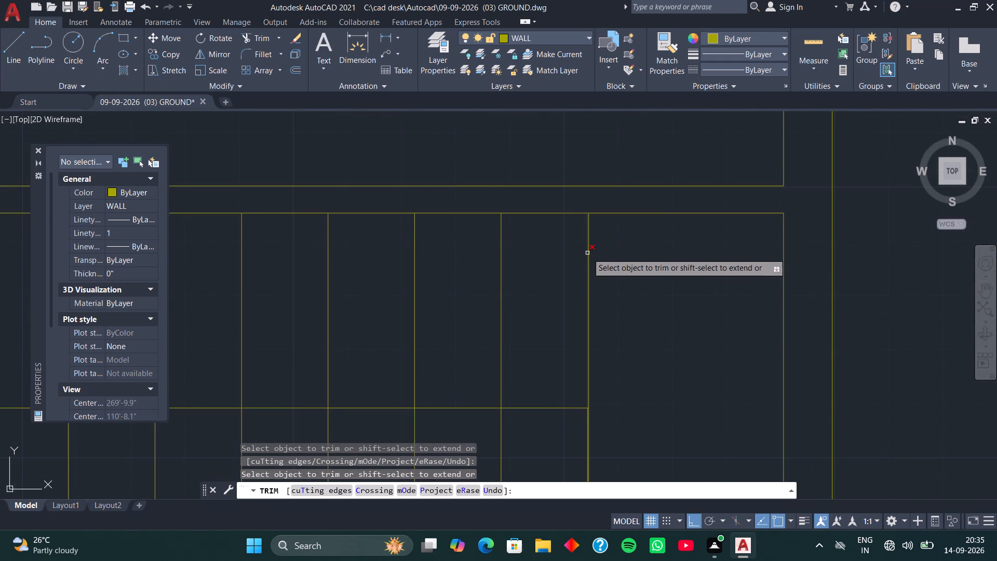
left_click(589, 249)
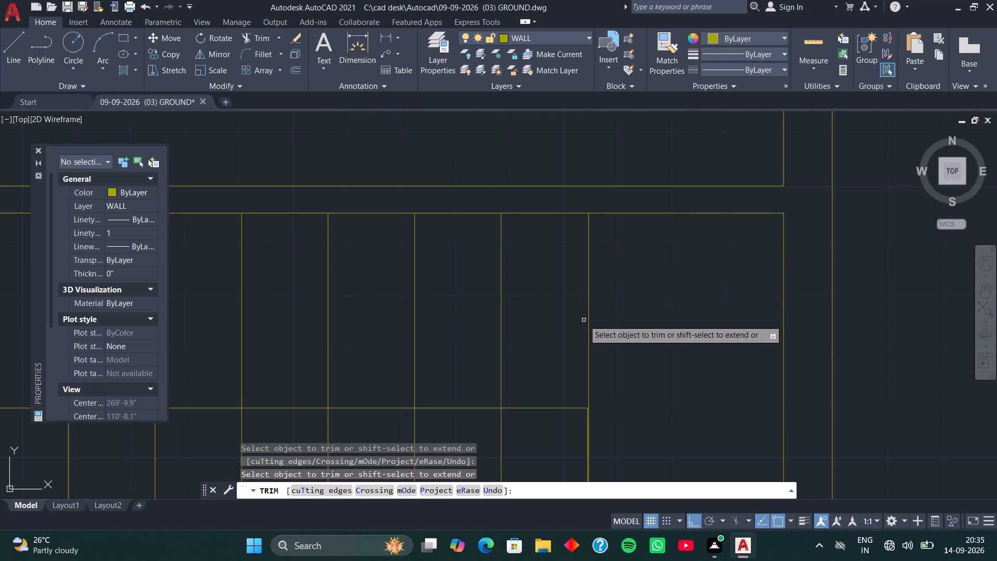
scroll(584, 324, "down", 1)
middle_click_drag(599, 384, 600, 304)
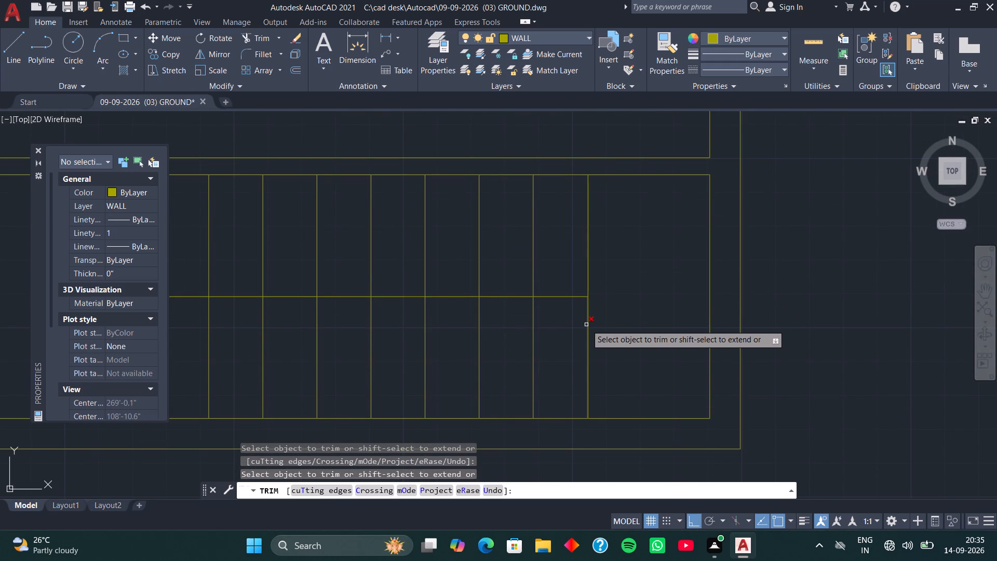
left_click(586, 325)
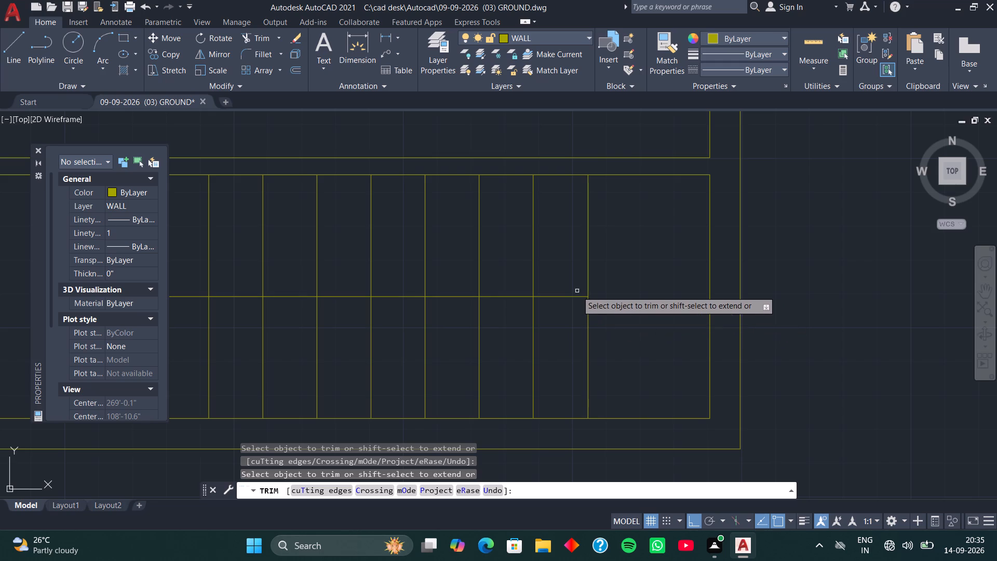
scroll(577, 290, "up", 3)
scroll(654, 322, "down", 3)
middle_click_drag(649, 345, 621, 313)
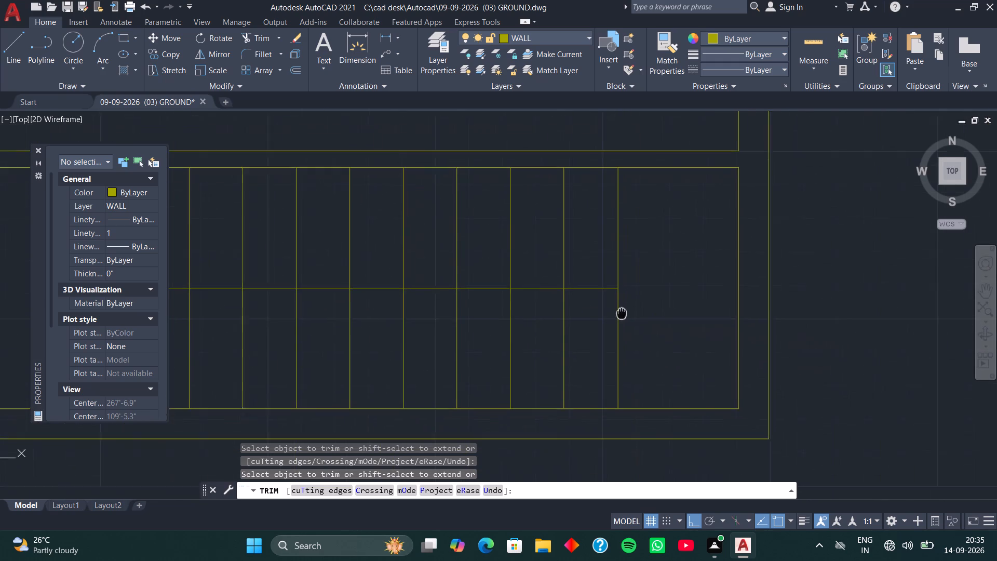
middle_click_drag(621, 313, 616, 311)
scroll(642, 317, "down", 1)
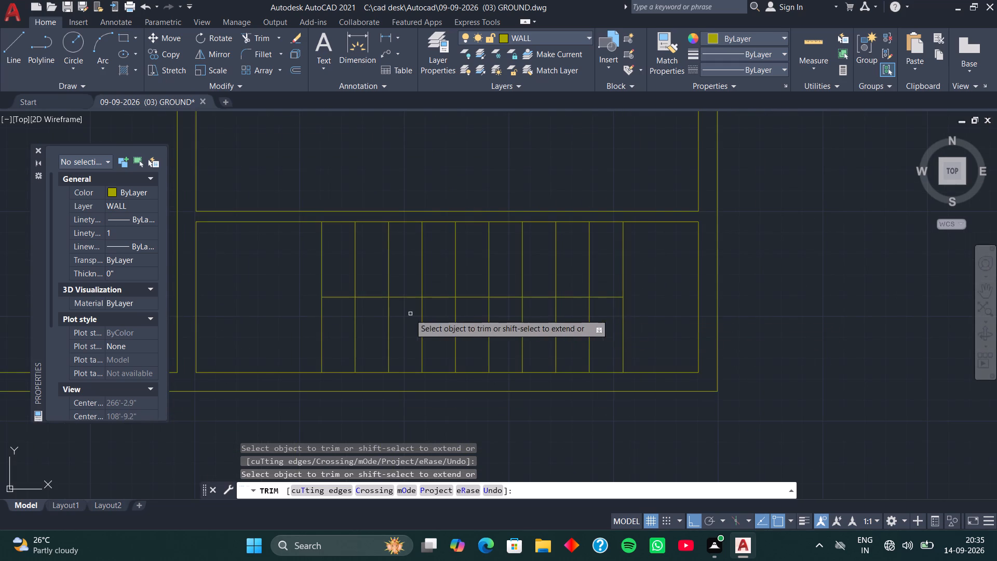
key("Escape")
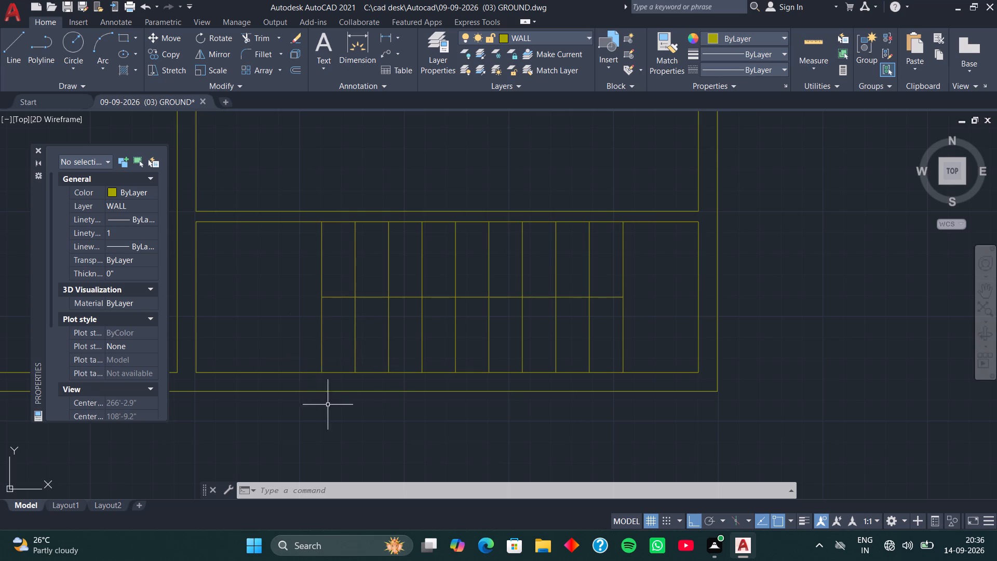
Examine the trimmed staircase and the surrounding rooms, including the large lower-left room and the upper rooms of both bays.
middle_click_drag(219, 257, 330, 350)
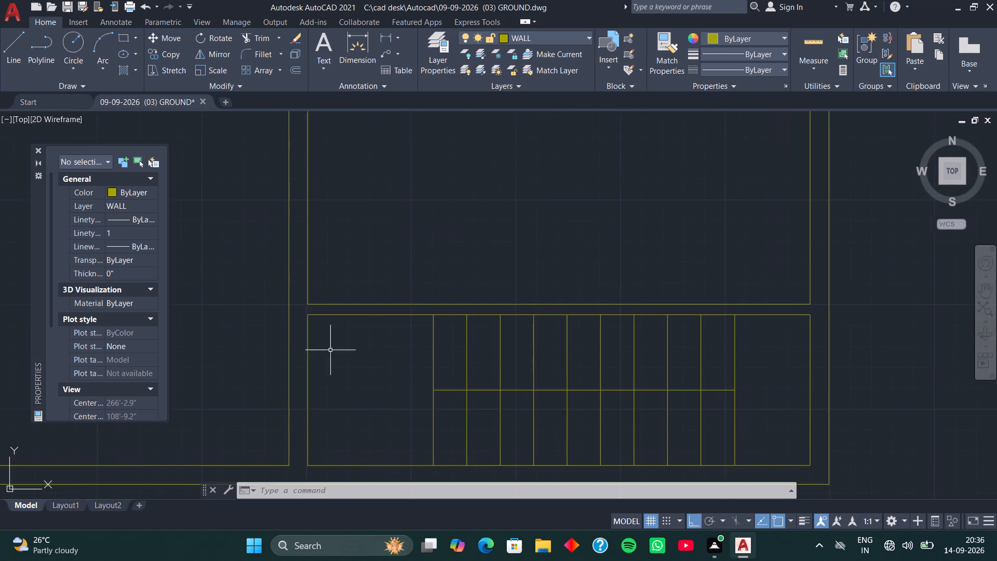
scroll(353, 300, "down", 3)
middle_click_drag(372, 244, 461, 386)
middle_click_drag(376, 307, 509, 357)
middle_click_drag(452, 285, 381, 216)
middle_click_drag(478, 355, 378, 303)
scroll(388, 360, "up", 2)
scroll(350, 318, "down", 1)
middle_click_drag(311, 356, 526, 362)
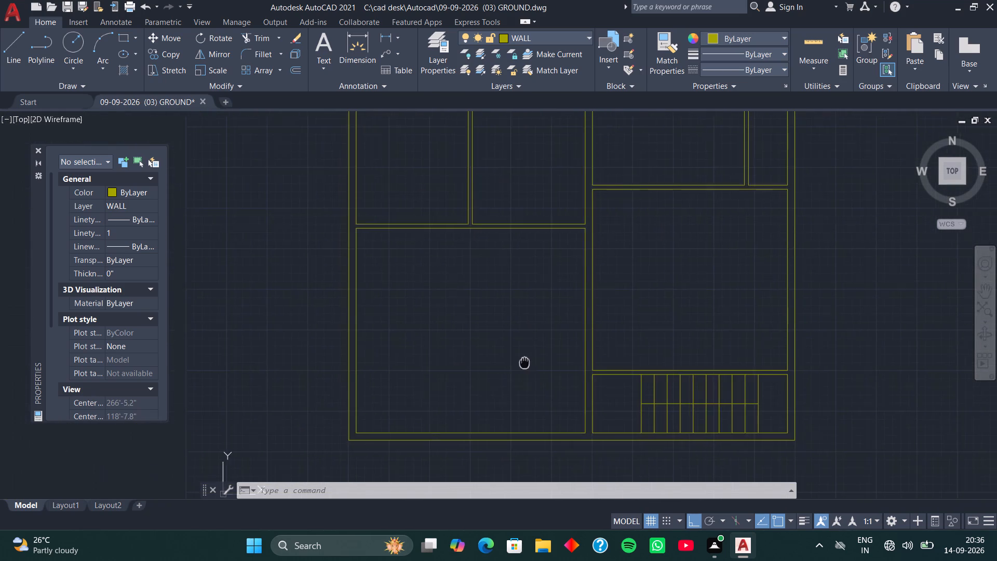
middle_click_drag(526, 362, 527, 362)
scroll(508, 361, "down", 2)
middle_click_drag(501, 372, 344, 392)
middle_click_drag(449, 372, 446, 447)
scroll(408, 386, "up", 2)
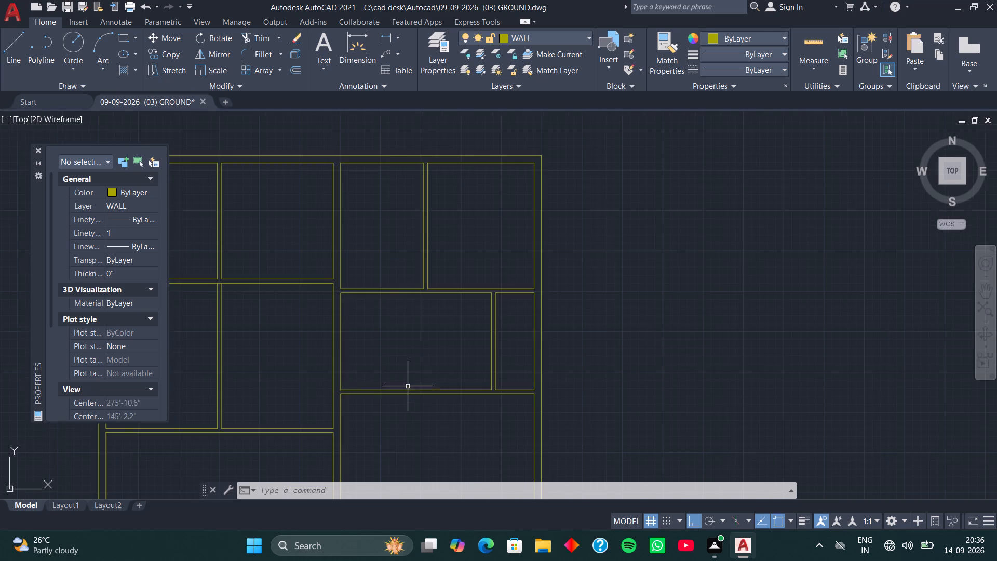
scroll(406, 337, "down", 1)
middle_click_drag(392, 372, 532, 279)
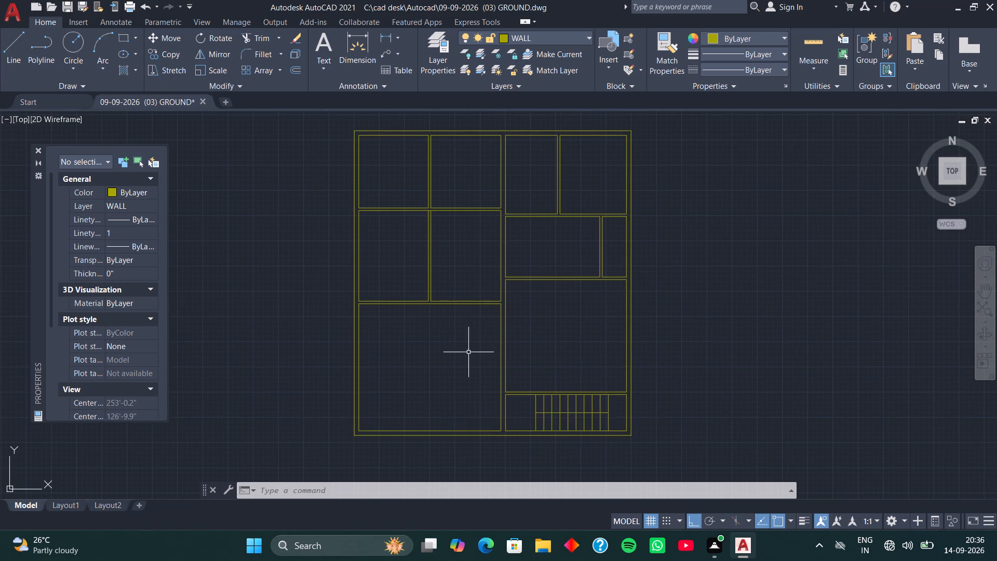
middle_click_drag(468, 352, 519, 338)
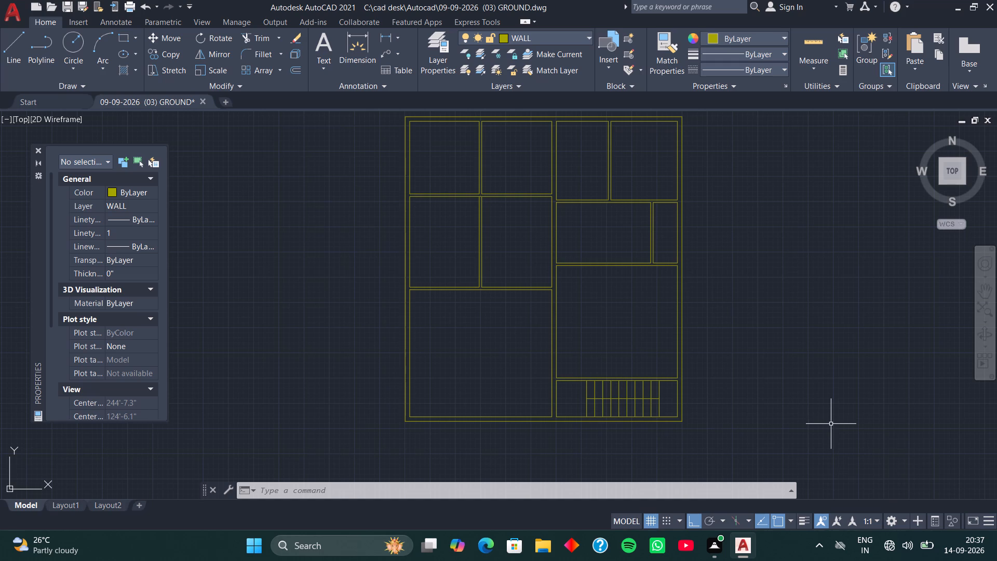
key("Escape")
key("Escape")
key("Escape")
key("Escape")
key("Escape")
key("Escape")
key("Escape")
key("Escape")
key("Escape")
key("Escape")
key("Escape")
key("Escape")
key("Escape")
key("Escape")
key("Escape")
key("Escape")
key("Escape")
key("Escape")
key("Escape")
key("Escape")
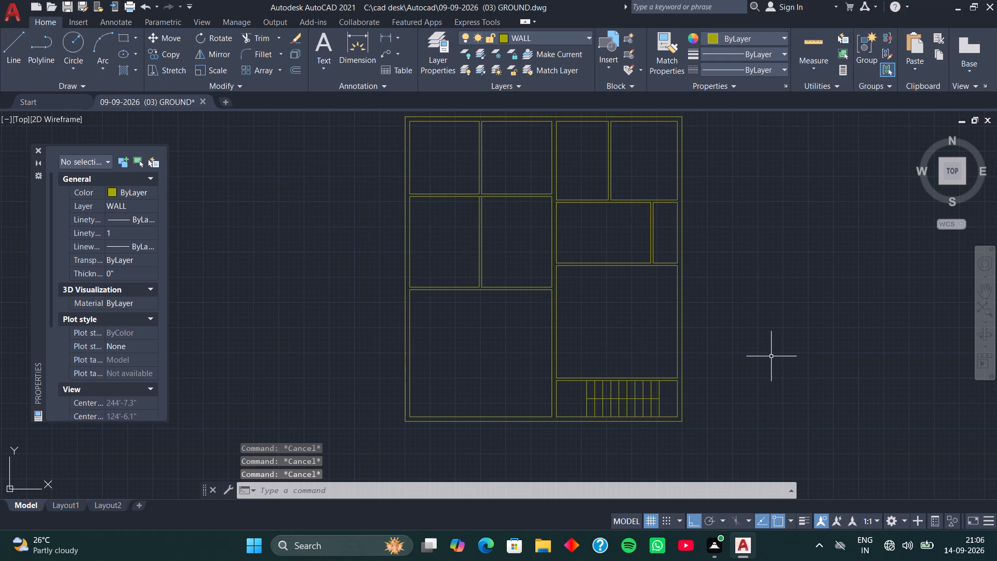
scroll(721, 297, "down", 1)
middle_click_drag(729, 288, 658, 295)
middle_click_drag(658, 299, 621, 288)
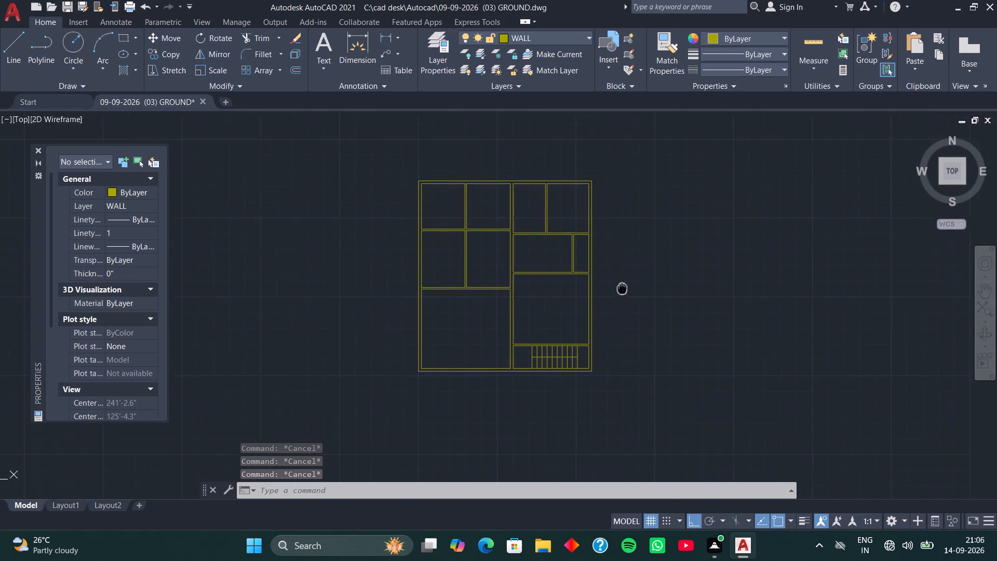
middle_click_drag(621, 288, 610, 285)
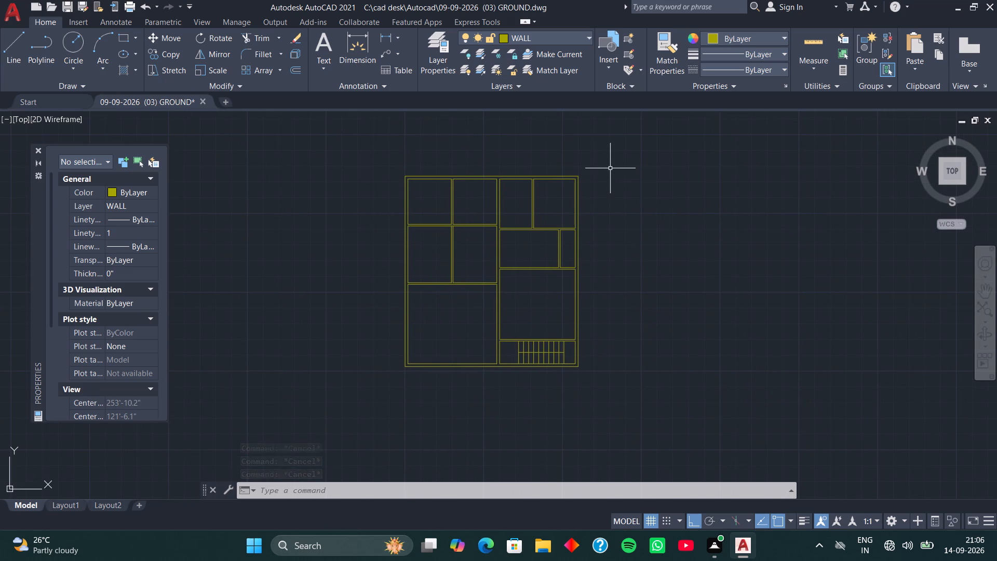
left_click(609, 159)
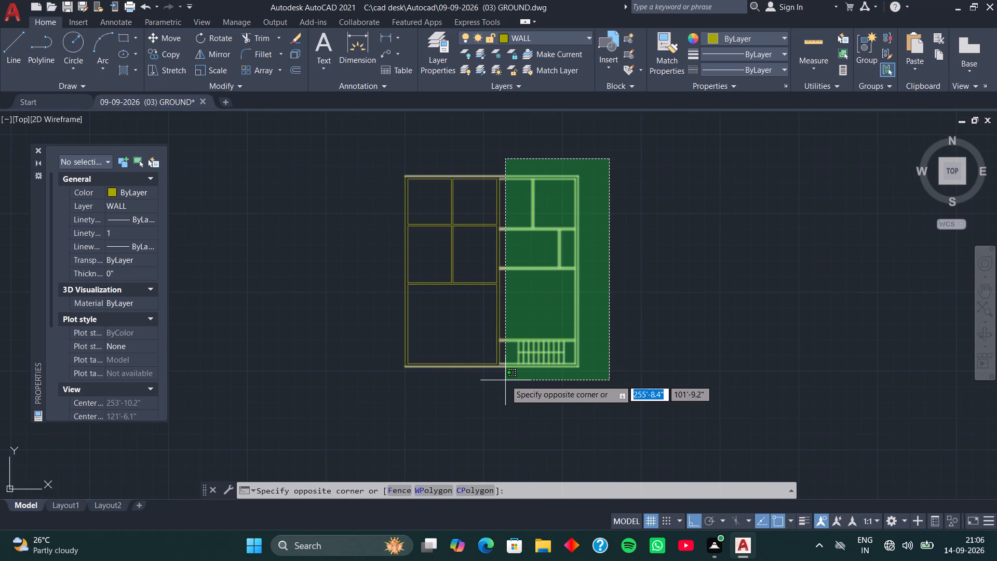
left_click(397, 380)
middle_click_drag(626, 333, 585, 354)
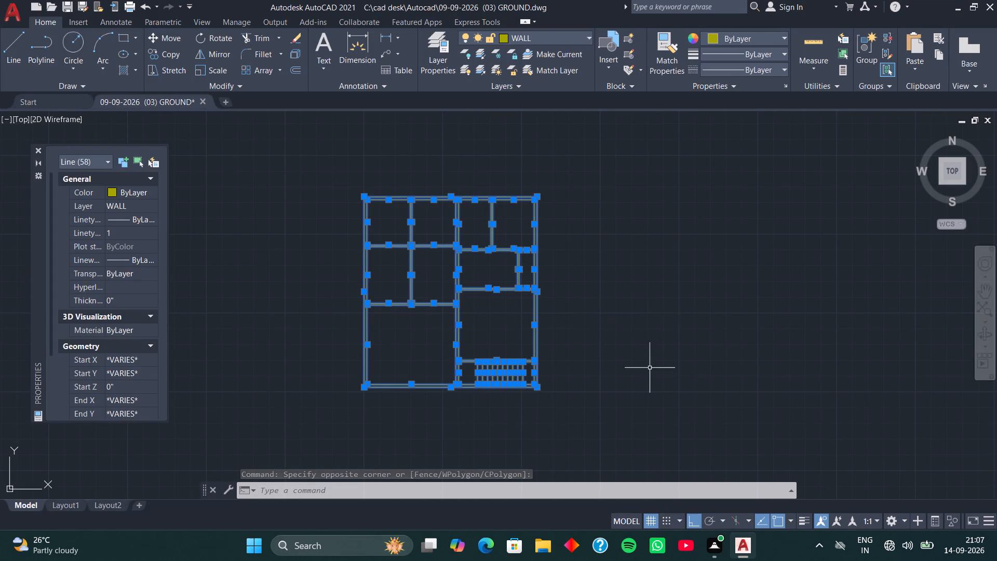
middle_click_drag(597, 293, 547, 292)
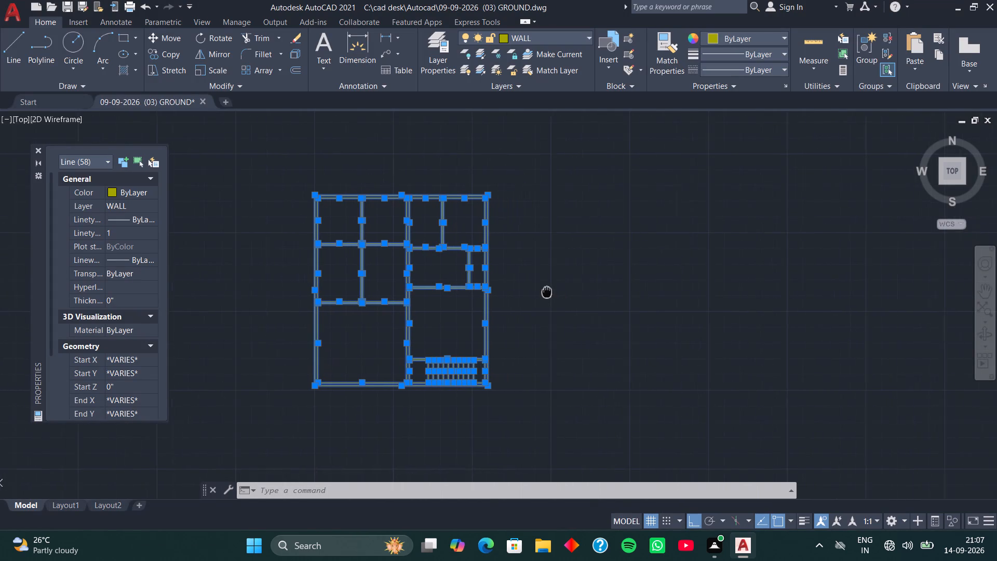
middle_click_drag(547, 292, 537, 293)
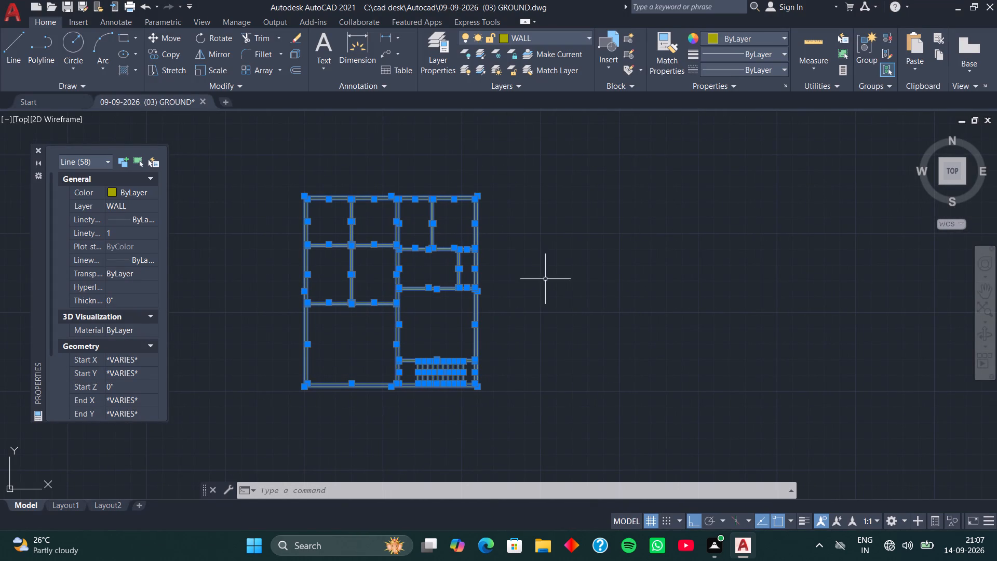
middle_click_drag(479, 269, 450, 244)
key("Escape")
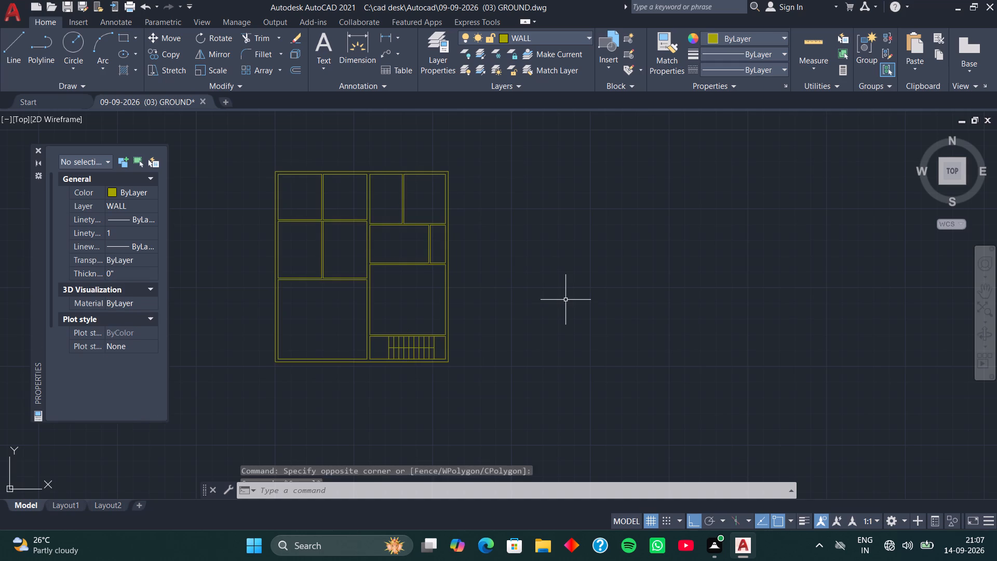
Draw a horizontal construction line (XLINE) slightly above the level of the plan's top outer wall.
middle_click_drag(532, 258, 445, 256)
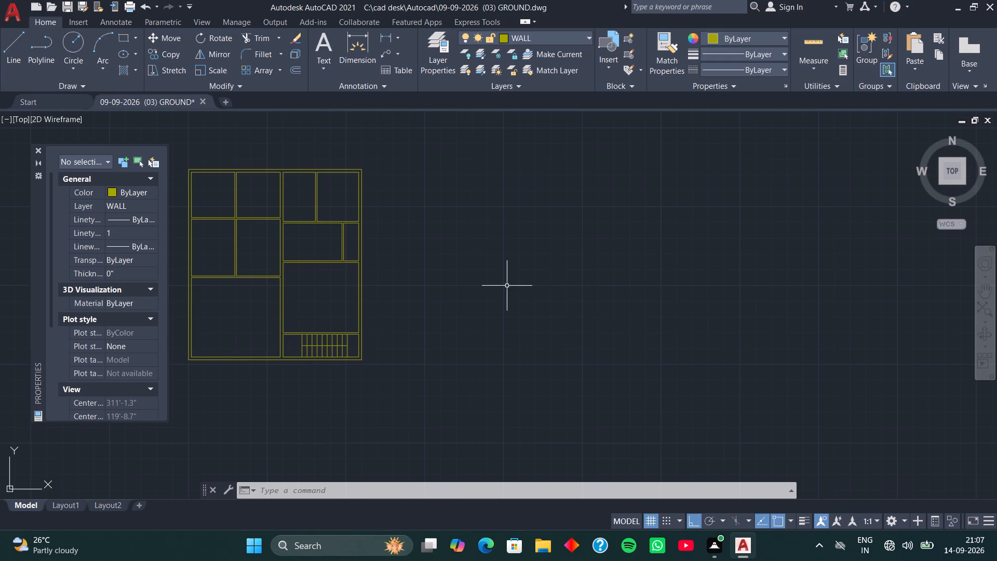
middle_click_drag(503, 285, 513, 329)
key("x")
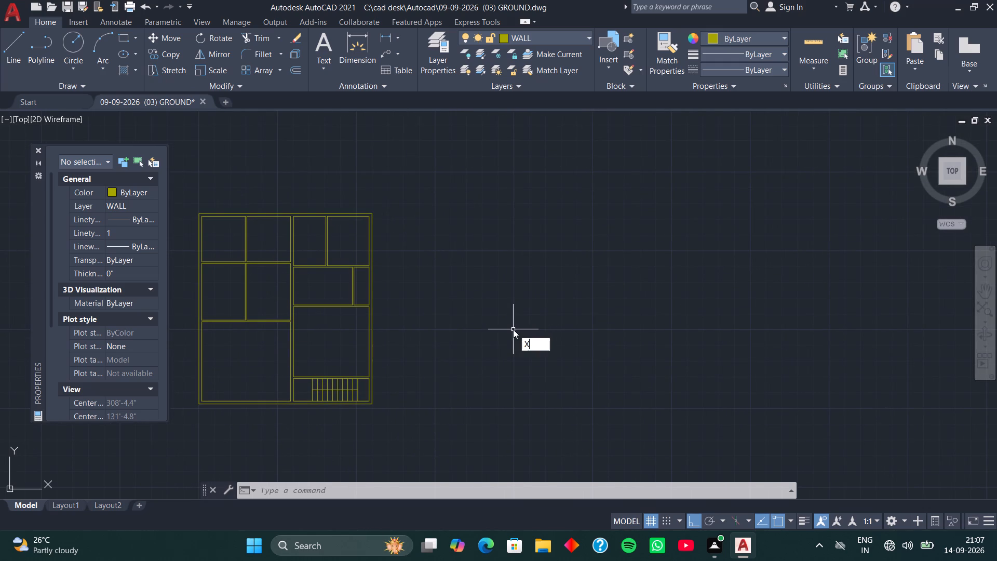
key("l")
key("space")
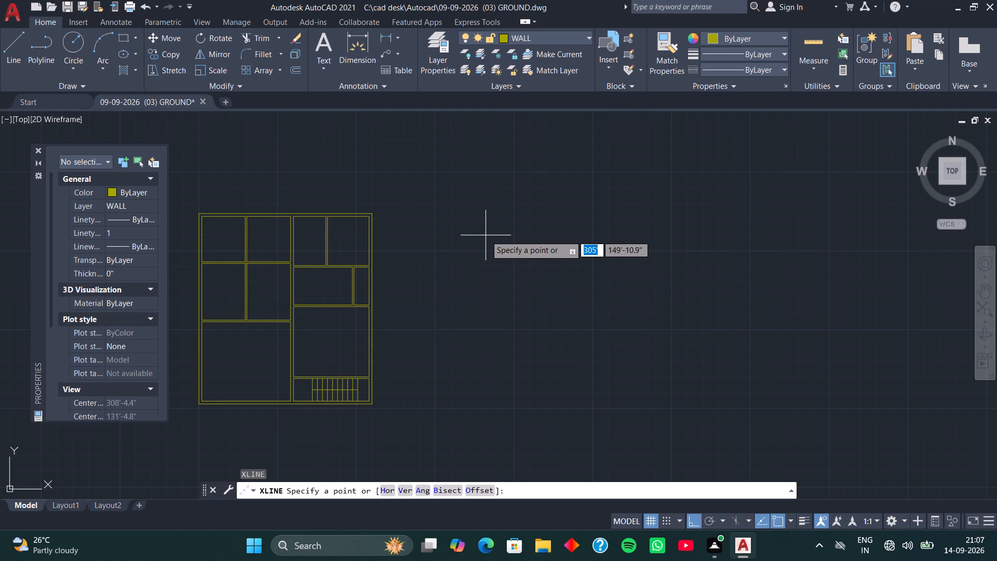
key("h")
key("space")
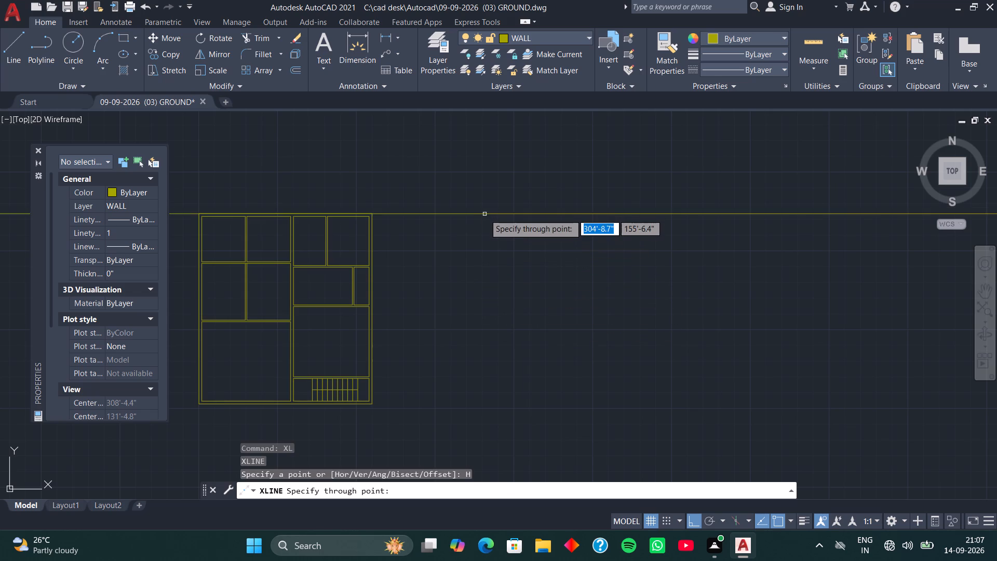
left_click(479, 203)
key("space")
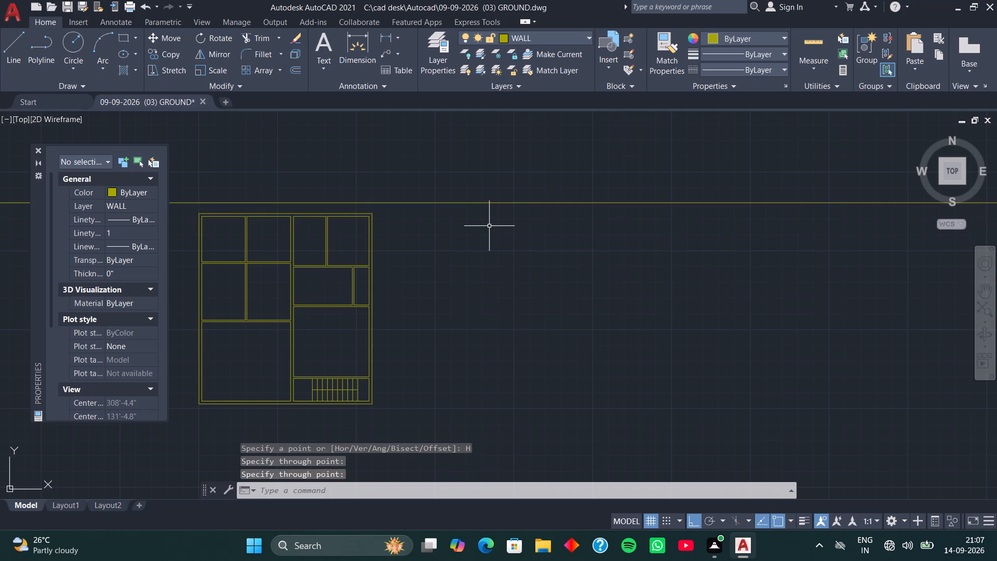
Draw a vertical construction line (XLINE) in the empty area to the right of the plan, crossing the horizontal one.
key("space")
key("v")
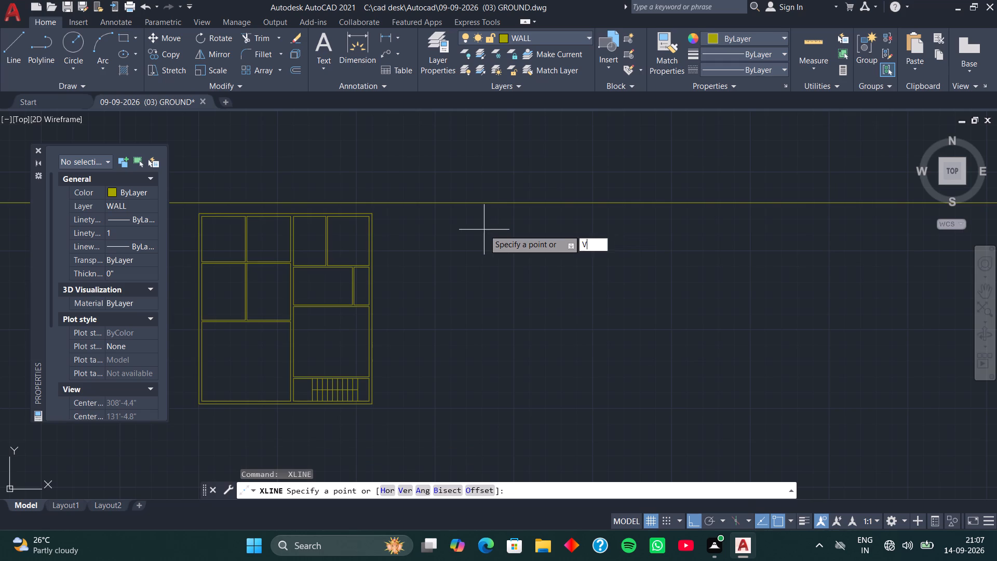
key("space")
left_click(483, 230)
key("space")
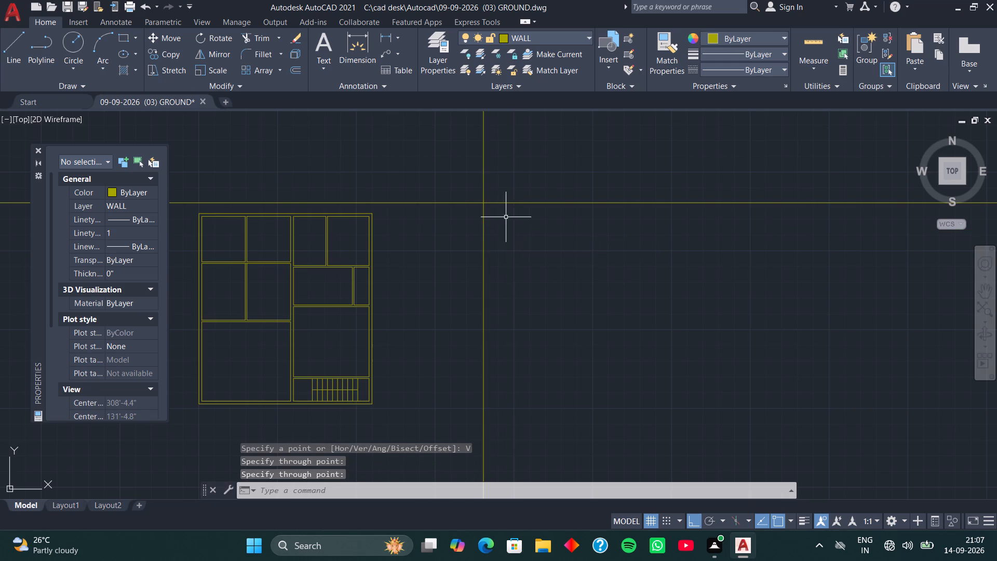
Trim the horizontal construction line left of the crossing and the vertical one above it, leaving an upper-left corner.
middle_click_drag(506, 217, 530, 258)
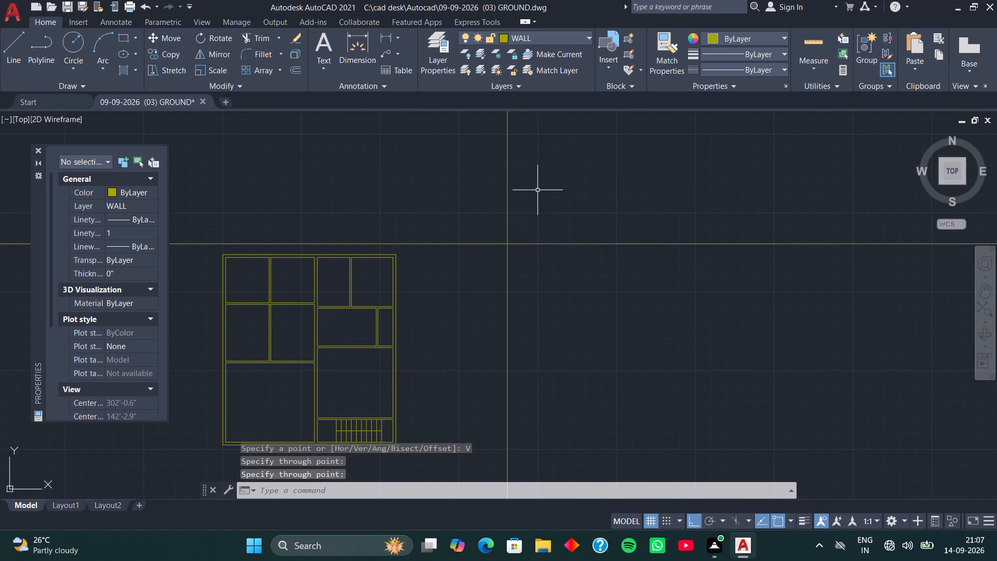
type("TR")
key("space")
left_click_drag(537, 190, 483, 269)
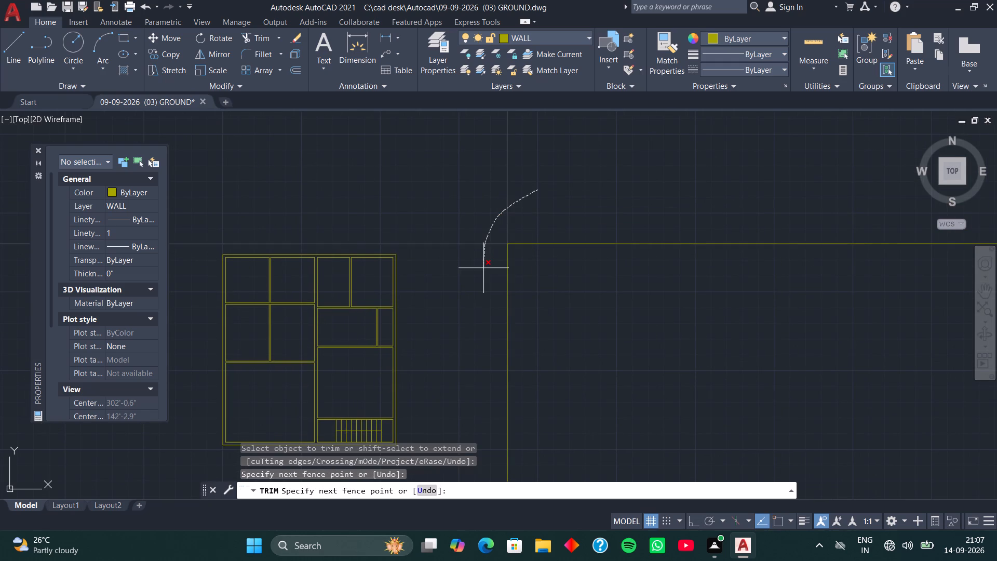
left_click_drag(483, 269, 483, 269)
key("space")
Offset the new layout's top horizontal line 9" downward to form the top outer wall.
scroll(520, 236, "down", 1)
middle_click_drag(537, 256, 419, 245)
scroll(410, 244, "up", 2)
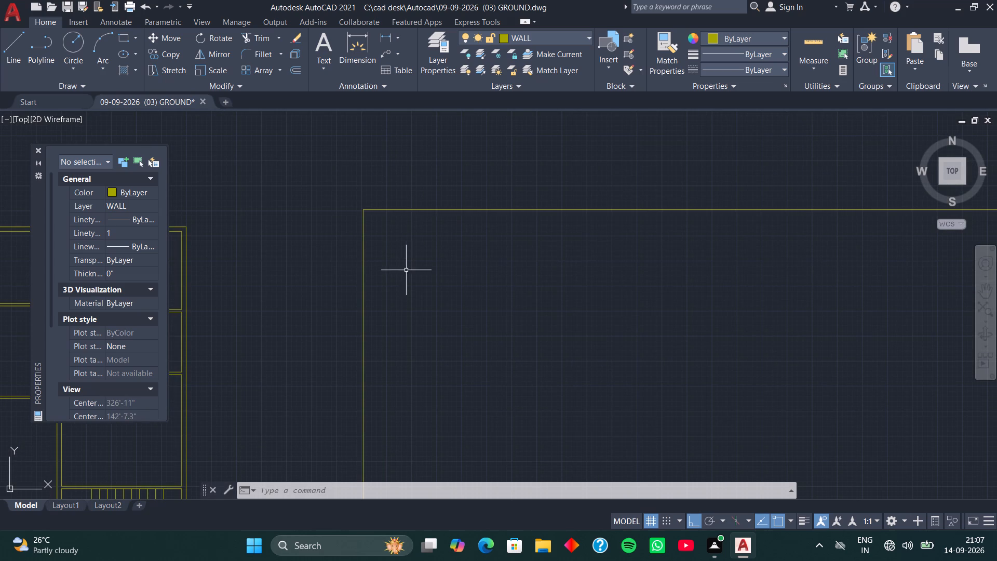
middle_click_drag(419, 266, 369, 271)
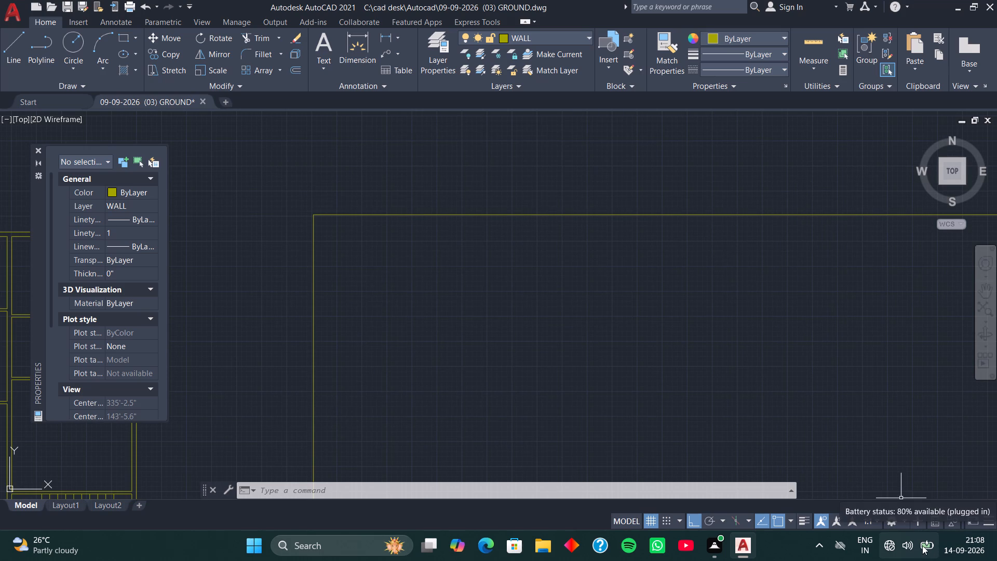
middle_click_drag(359, 293, 322, 307)
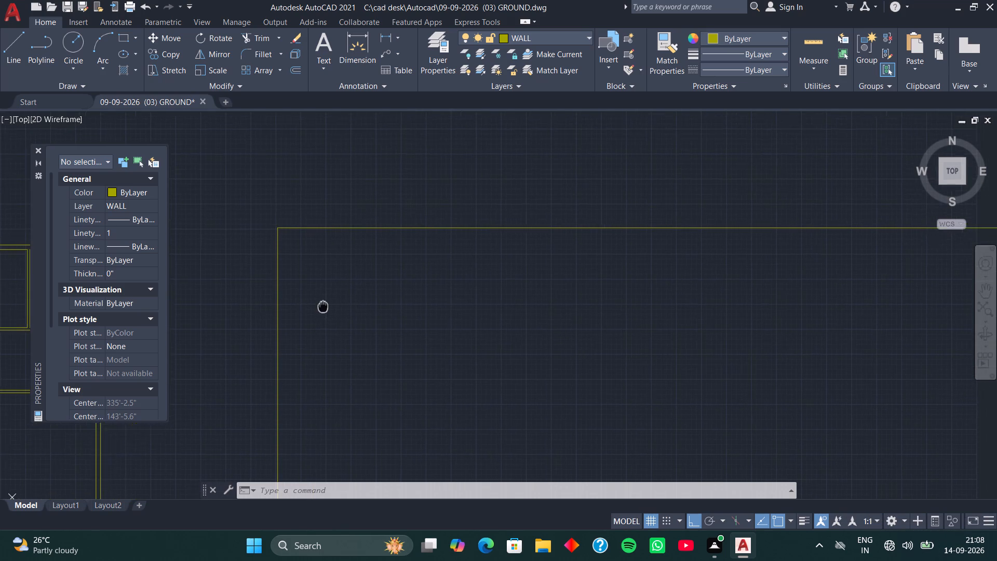
middle_click_drag(322, 307, 319, 309)
scroll(302, 286, "up", 1)
middle_click_drag(300, 278, 310, 280)
key("o")
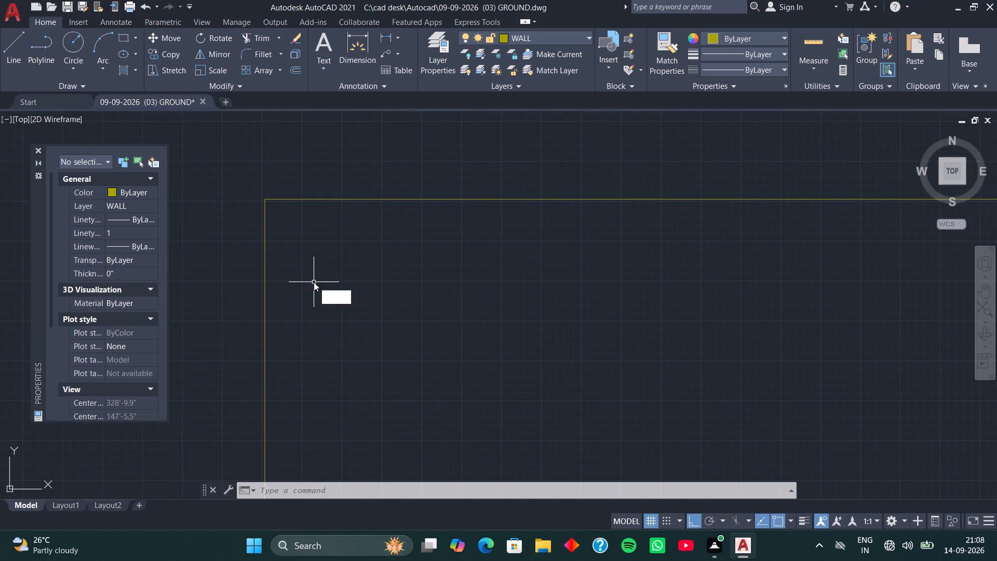
key("space")
key("space")
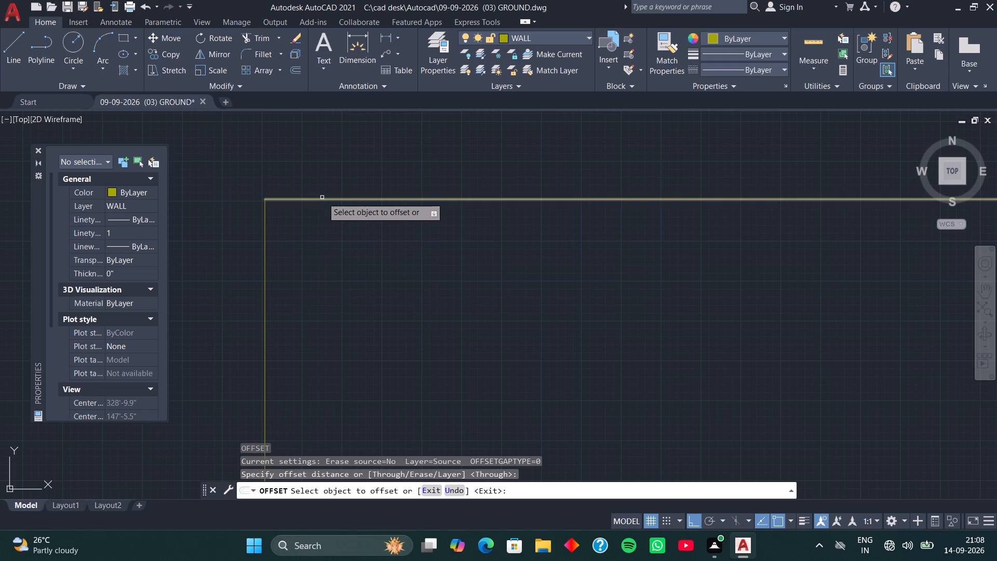
left_click(322, 200)
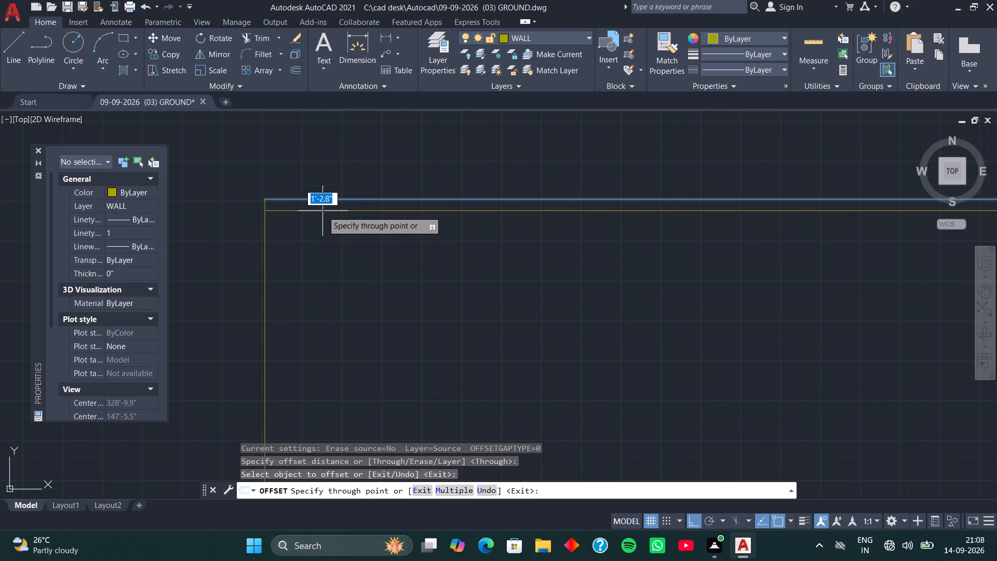
scroll(322, 211, "up", 2)
middle_click_drag(322, 211, 381, 213)
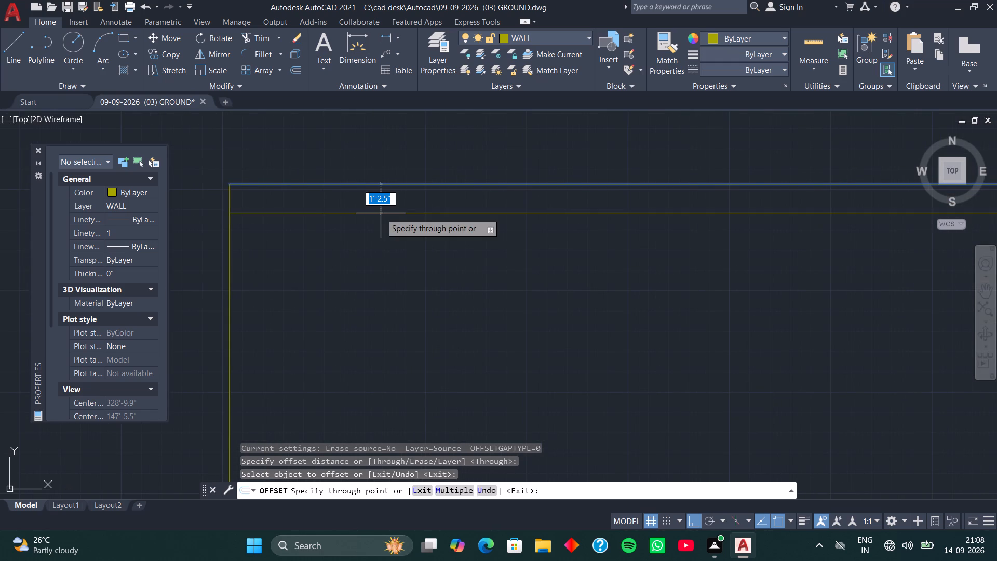
key("9")
key("Return")
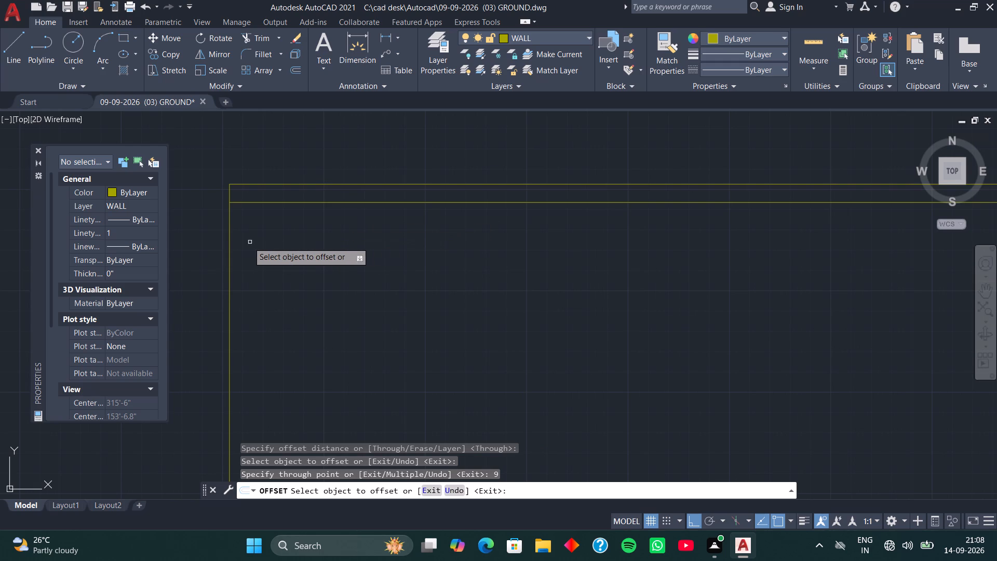
Offset the new layout's left vertical line 9" inward to form the left outer wall.
left_click(232, 242)
left_click(230, 242)
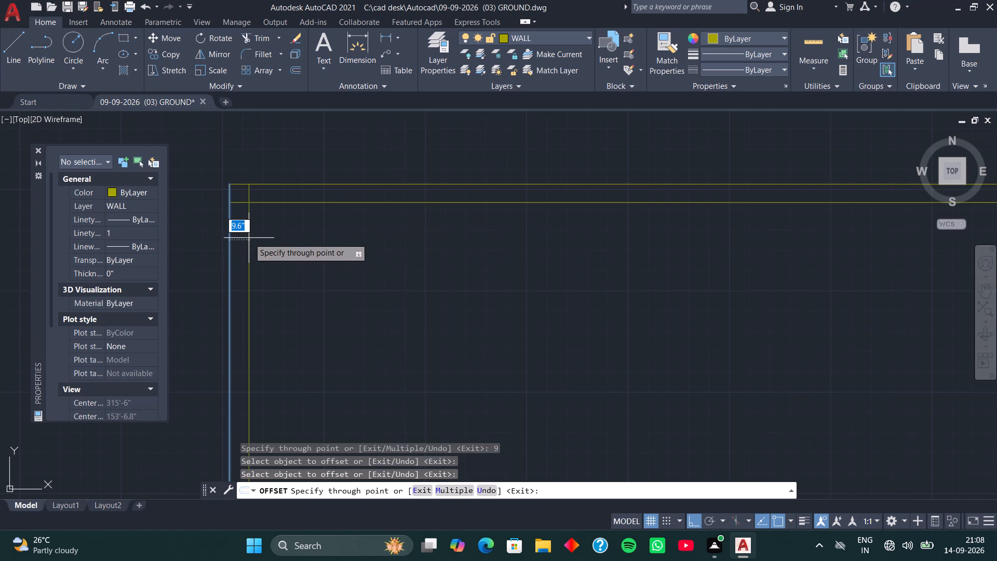
key("9")
key("Return")
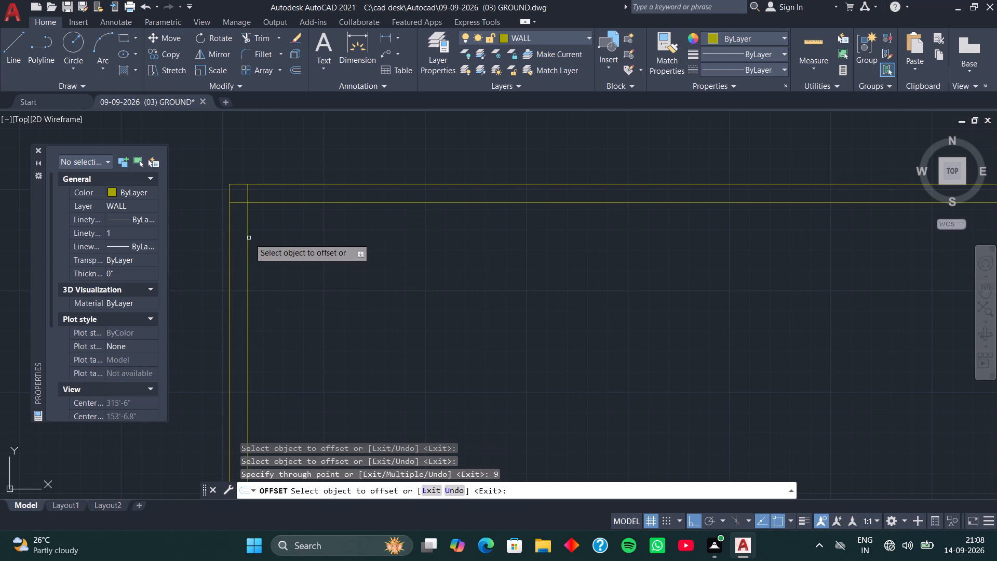
key("space")
Trim the inner wall lines where they overrun into the upper-left corner, leaving a clean inner corner.
scroll(239, 207, "up", 3)
middle_click_drag(240, 205, 285, 302)
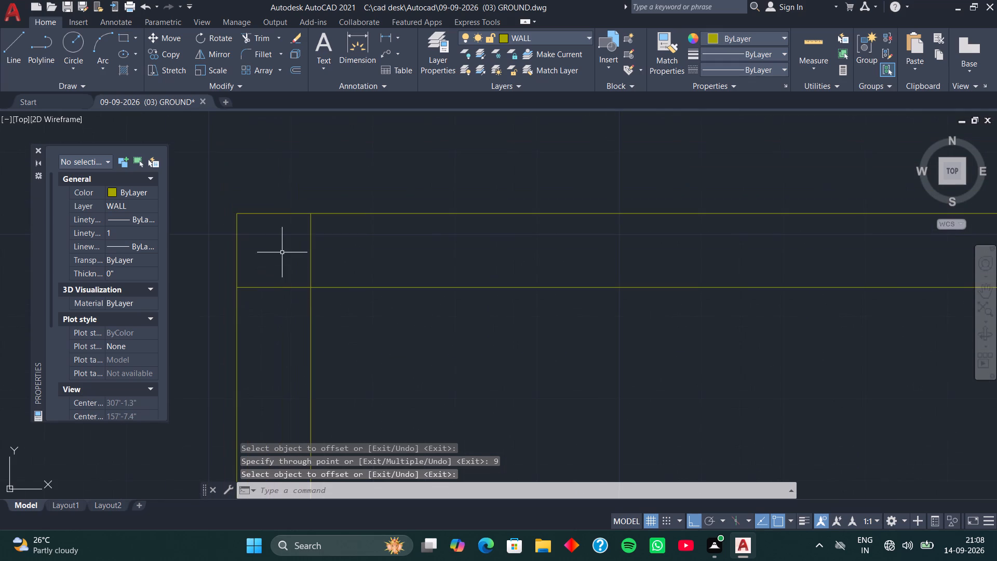
key("t")
key("r")
key("space")
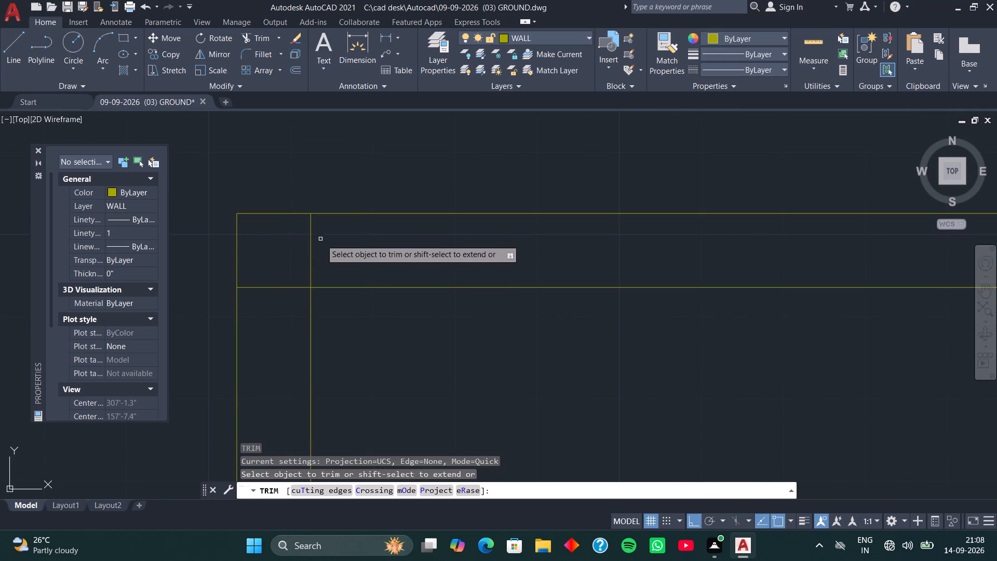
left_click_drag(339, 242, 268, 314)
key("space")
scroll(324, 291, "down", 2)
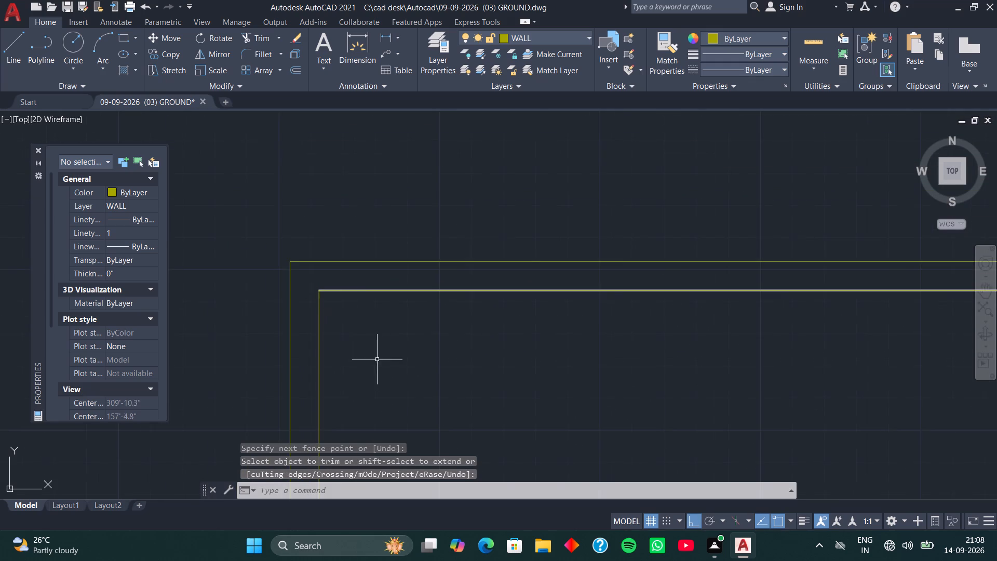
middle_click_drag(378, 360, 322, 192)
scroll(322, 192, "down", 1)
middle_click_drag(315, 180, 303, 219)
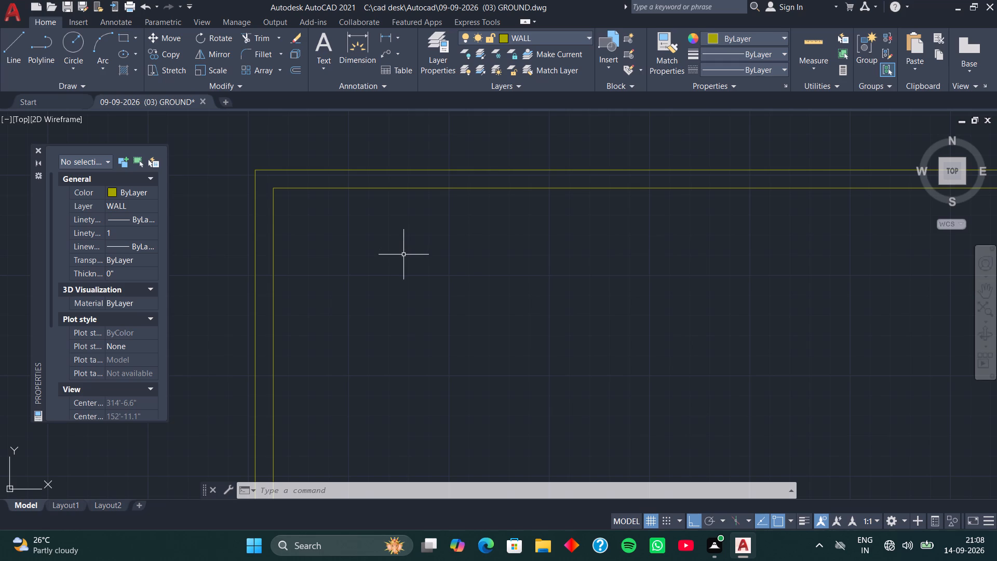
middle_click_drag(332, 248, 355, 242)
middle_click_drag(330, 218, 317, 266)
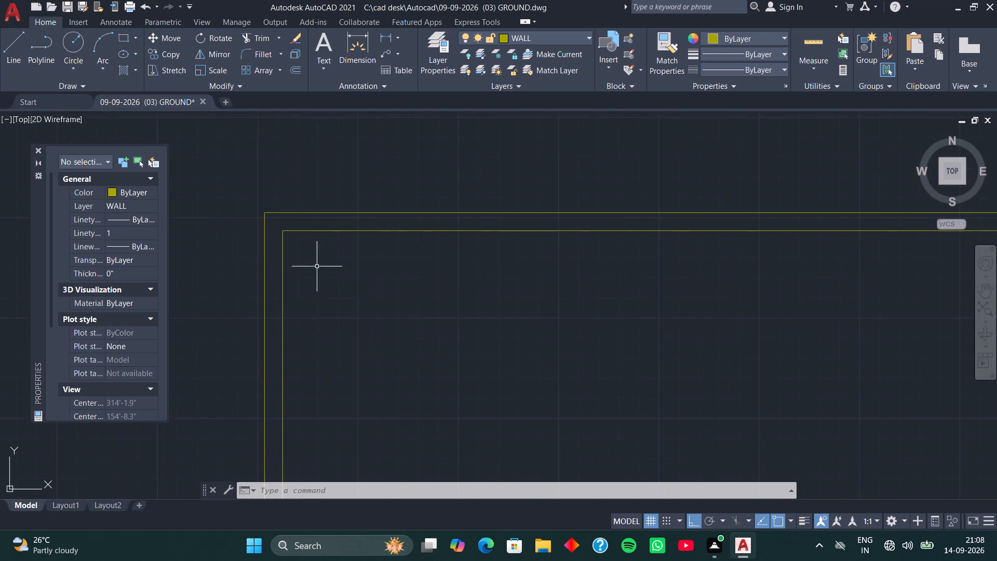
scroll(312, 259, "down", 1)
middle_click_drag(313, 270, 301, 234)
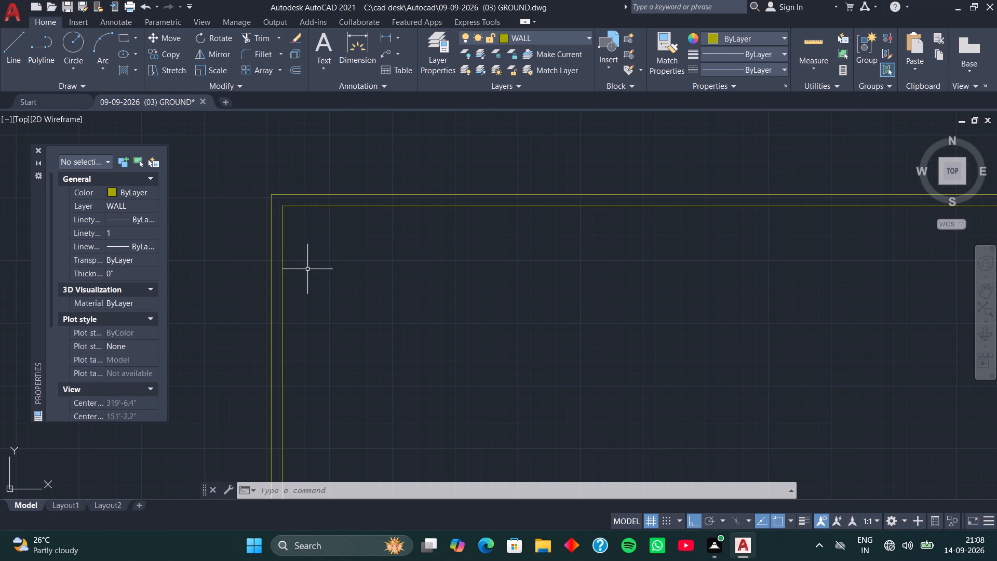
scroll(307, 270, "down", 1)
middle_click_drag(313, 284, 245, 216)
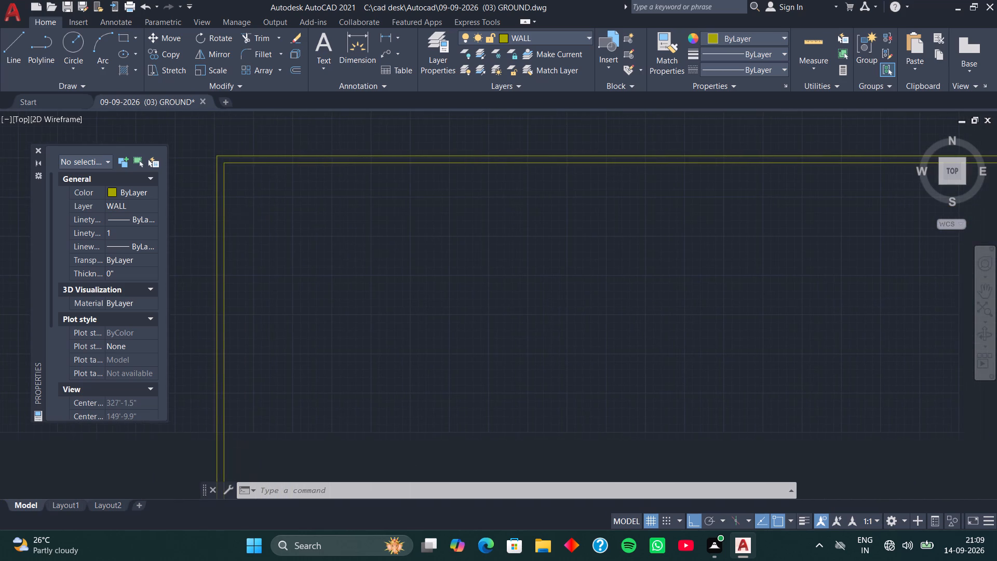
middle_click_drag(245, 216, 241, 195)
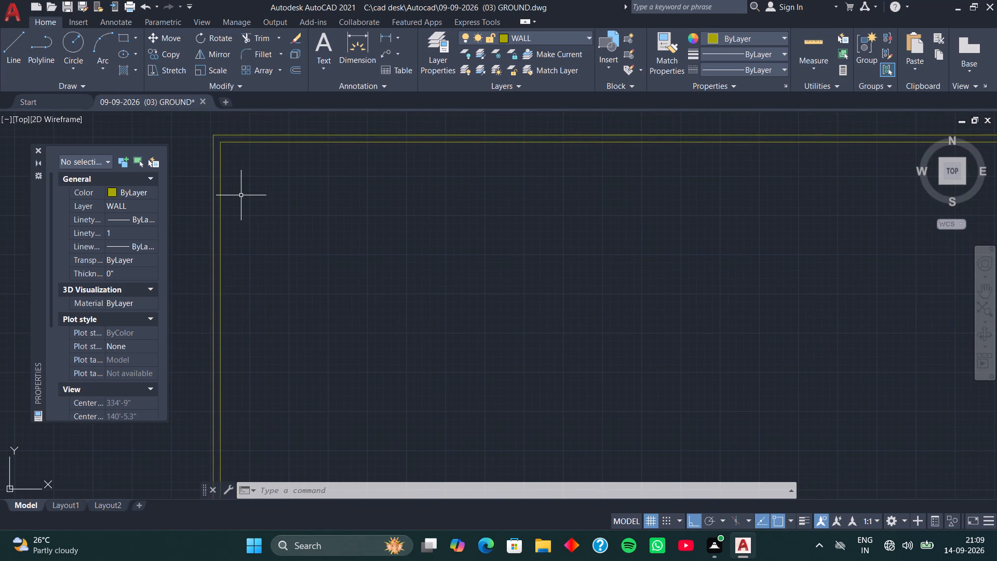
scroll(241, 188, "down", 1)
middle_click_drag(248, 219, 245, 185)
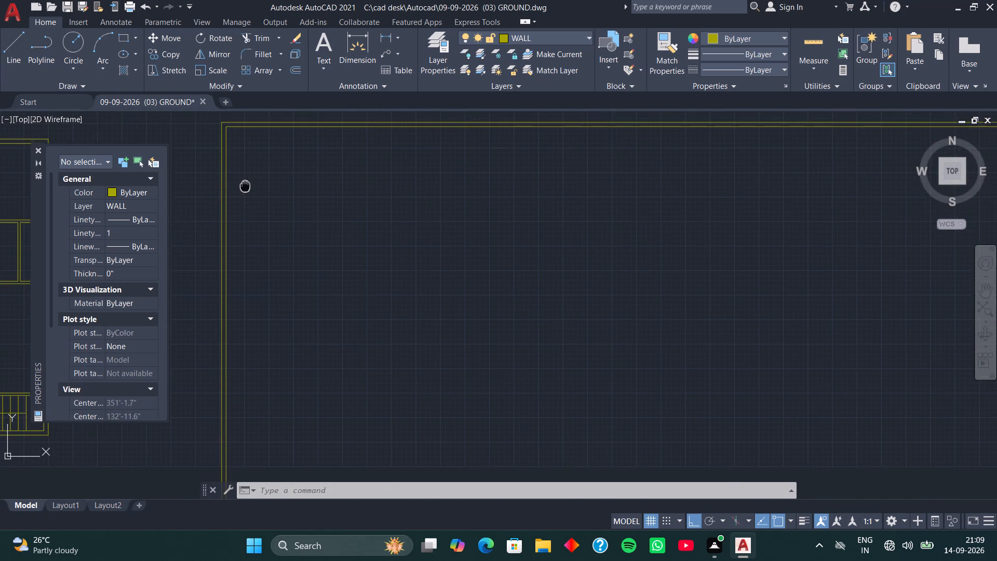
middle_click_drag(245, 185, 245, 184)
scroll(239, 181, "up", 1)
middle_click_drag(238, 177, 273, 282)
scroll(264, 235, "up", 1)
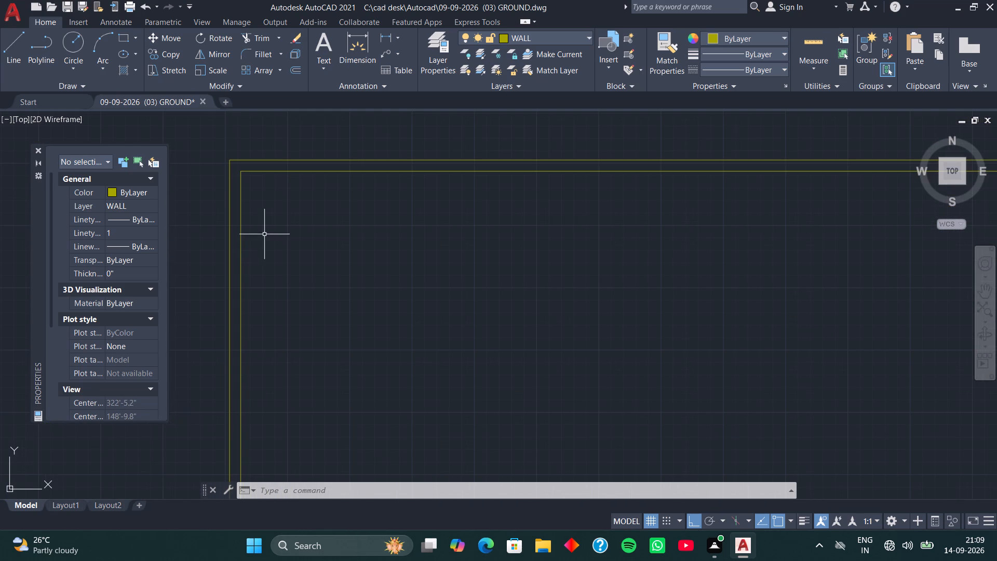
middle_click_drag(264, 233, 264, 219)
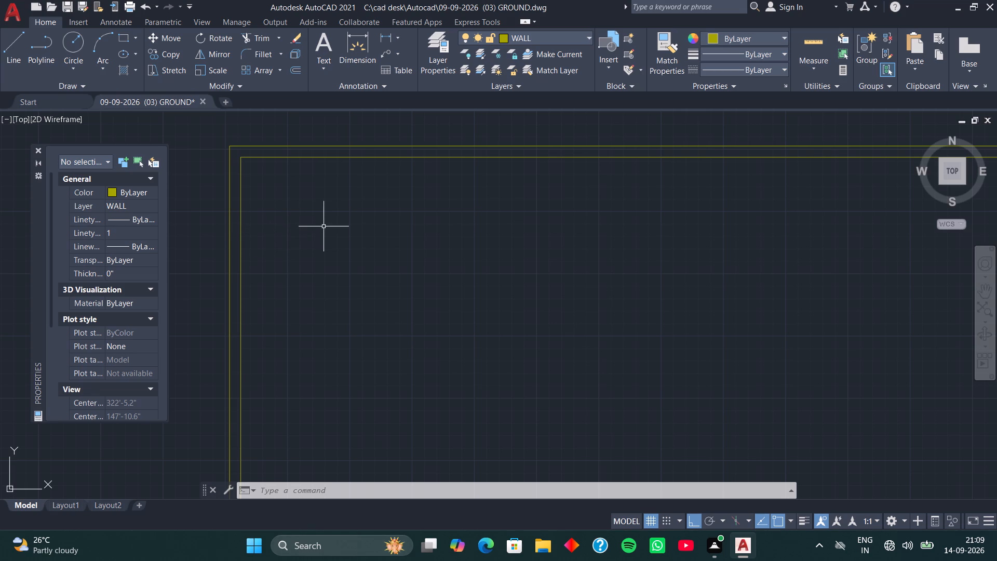
Offset the left wall's inner line 11'6" to the right, and offset the resulting line 5" further for a vertical partition.
type("O")
key("space")
key("space")
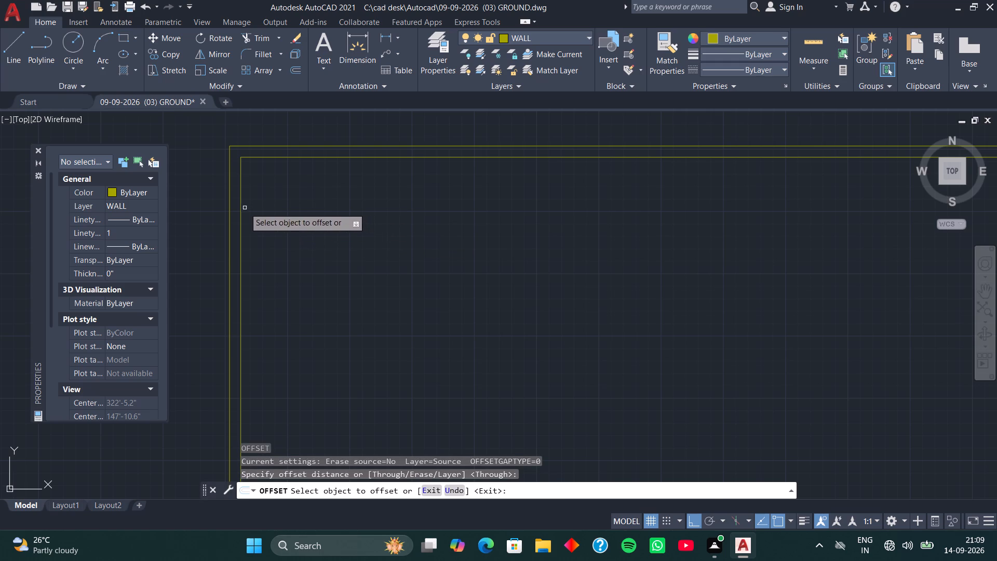
left_click(241, 208)
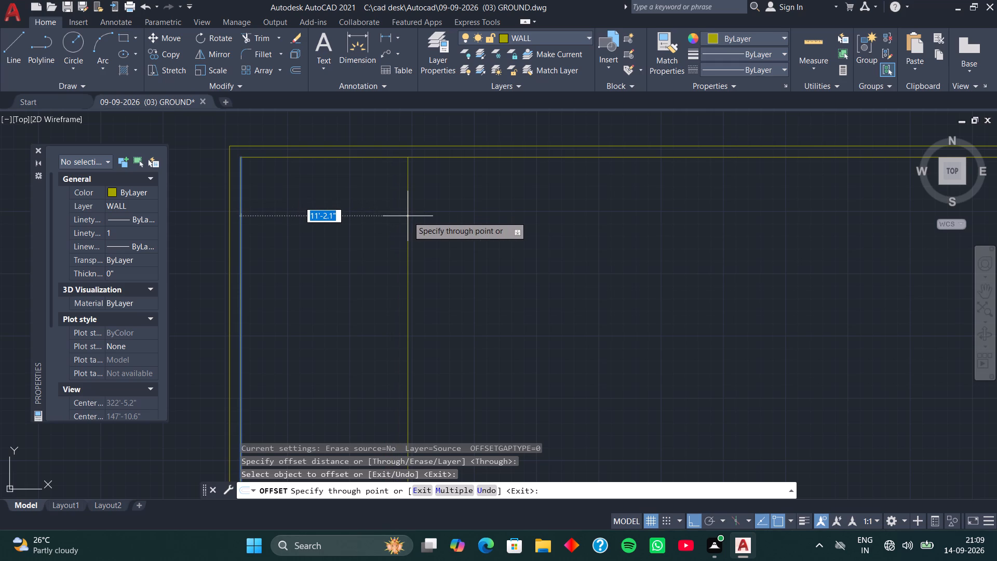
type("11'")
key("6")
key("Return")
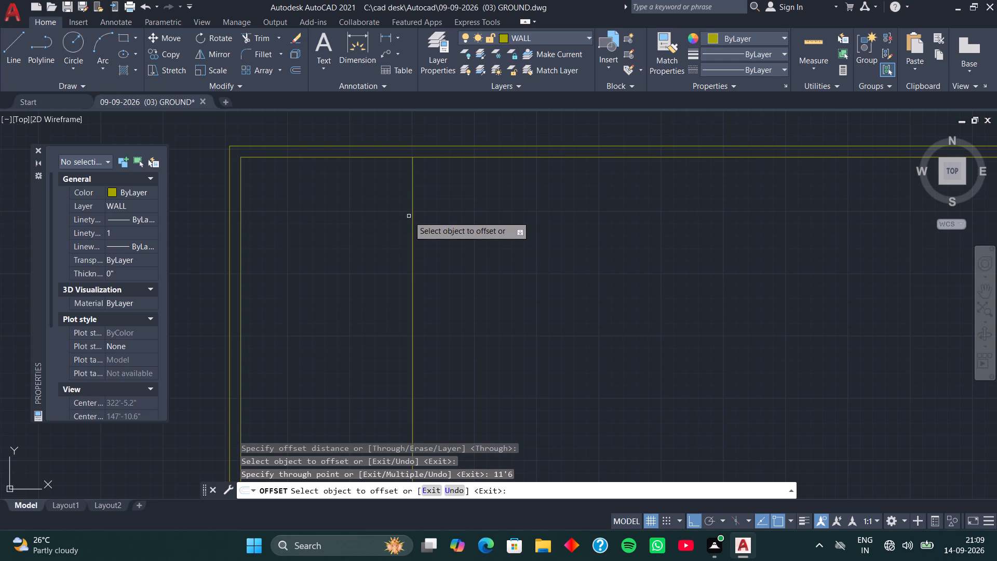
left_click(413, 216)
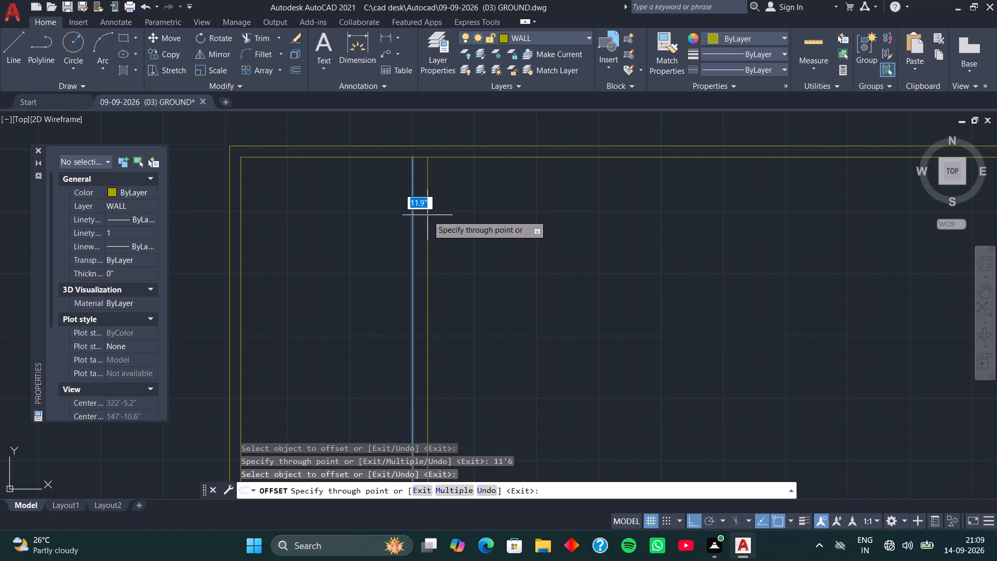
key("5")
key("Return")
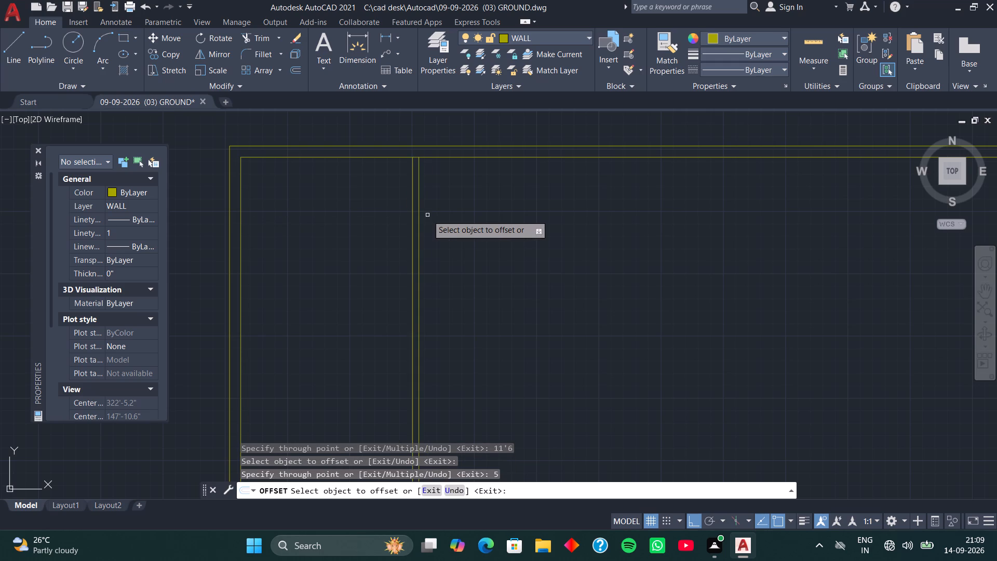
Offset the partition's right-hand line 11'7" to the right to set the second room's width.
left_click(419, 215)
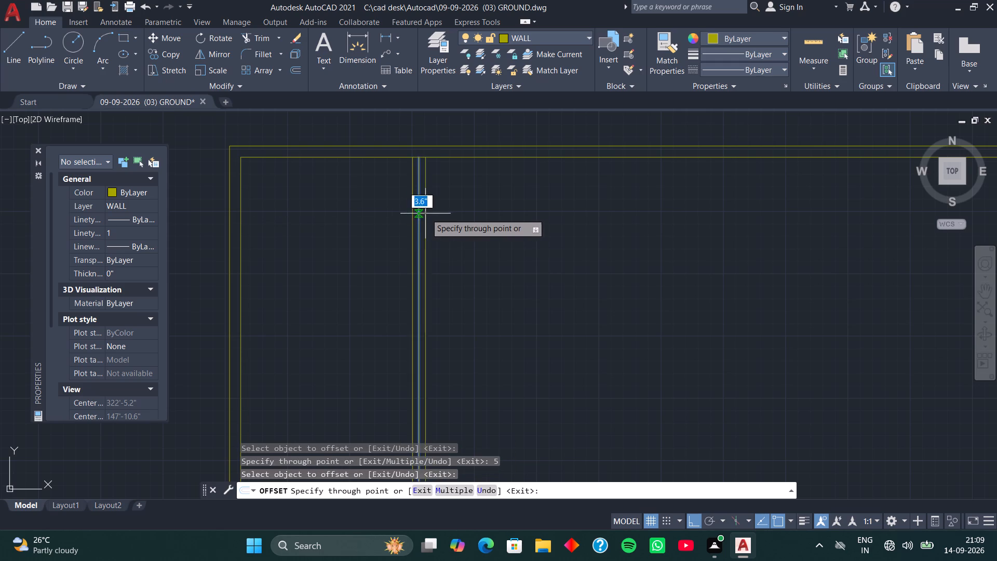
type("11'7")
key("Return")
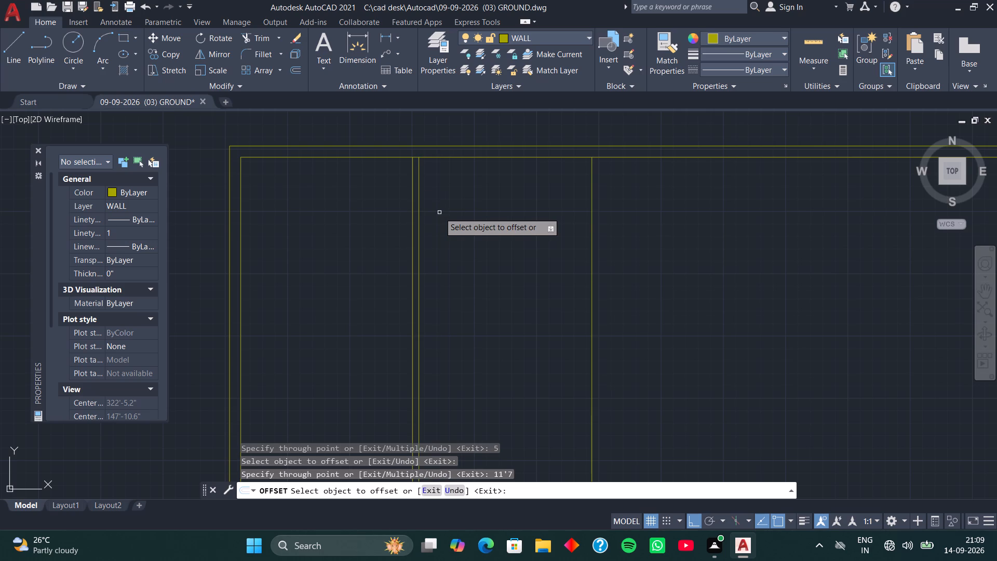
Start offsetting the vertical line that bounds the second room on its right side.
left_click(591, 229)
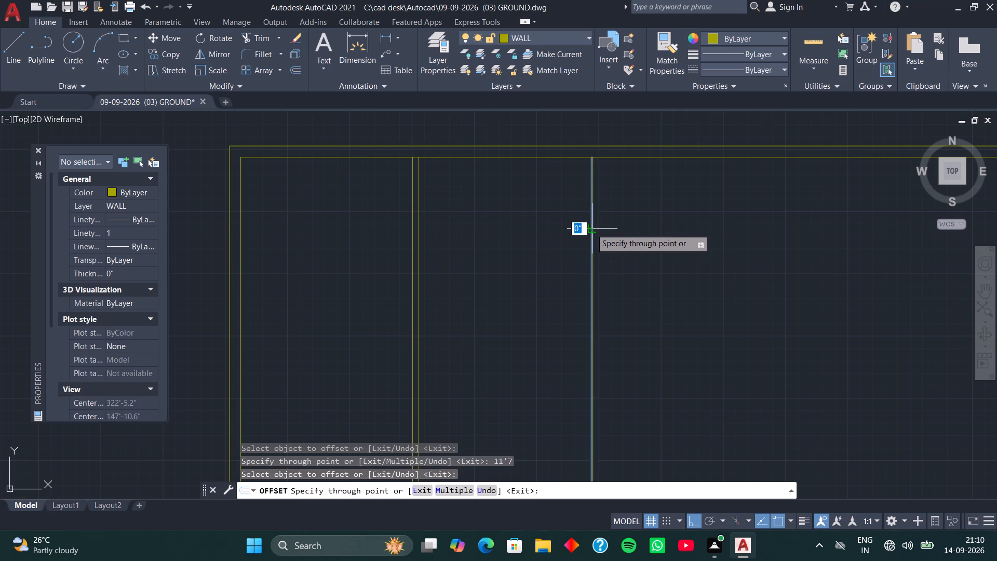
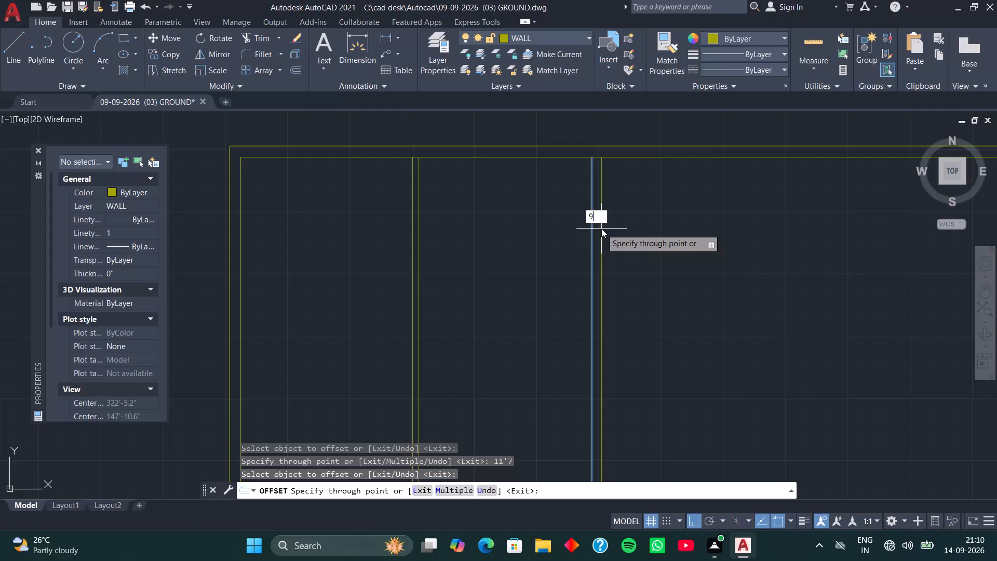
Complete the right wall with a 9" offset and extend its outer line up to the top wall's outer line.
key("Return")
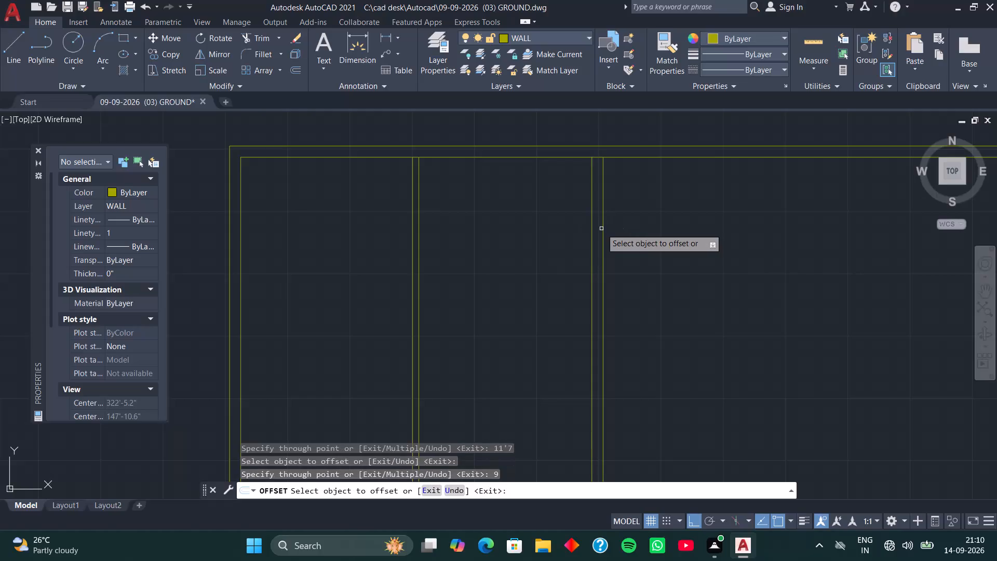
key("space")
type("EX")
key("space")
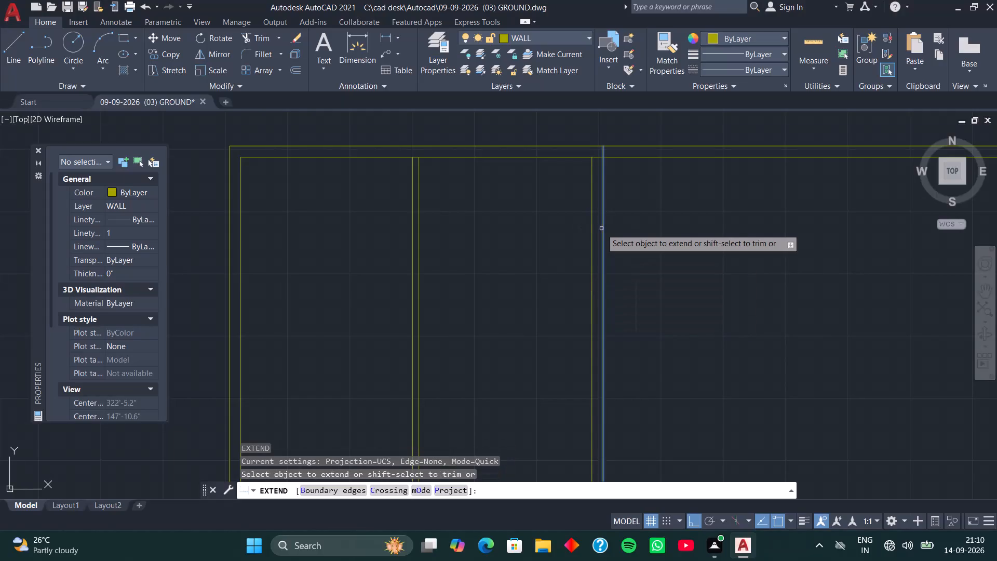
left_click(603, 229)
middle_click_drag(630, 213, 613, 234)
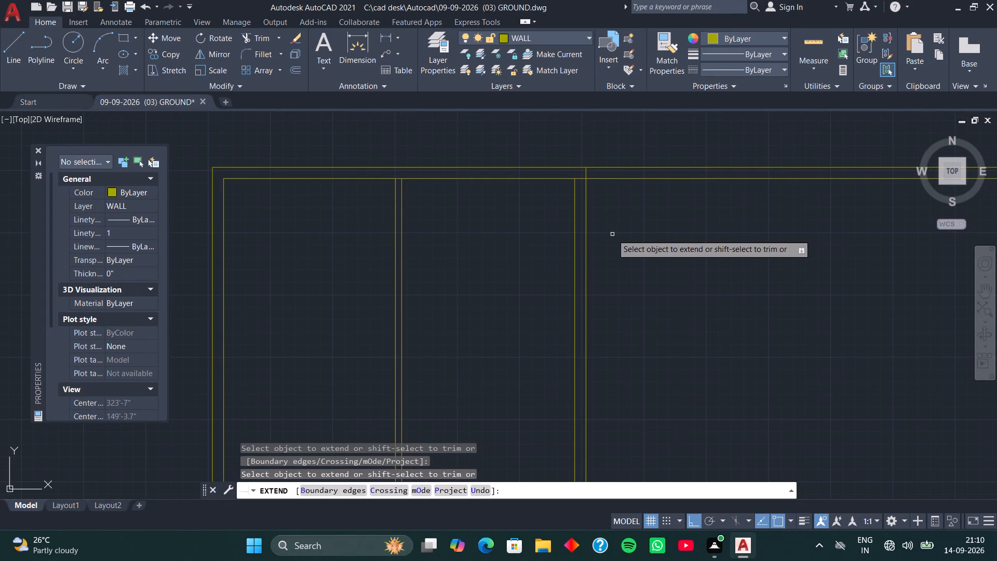
key("space")
Add a linear dimension above the top wall, spanning the plan's overall outer width.
left_click(380, 37)
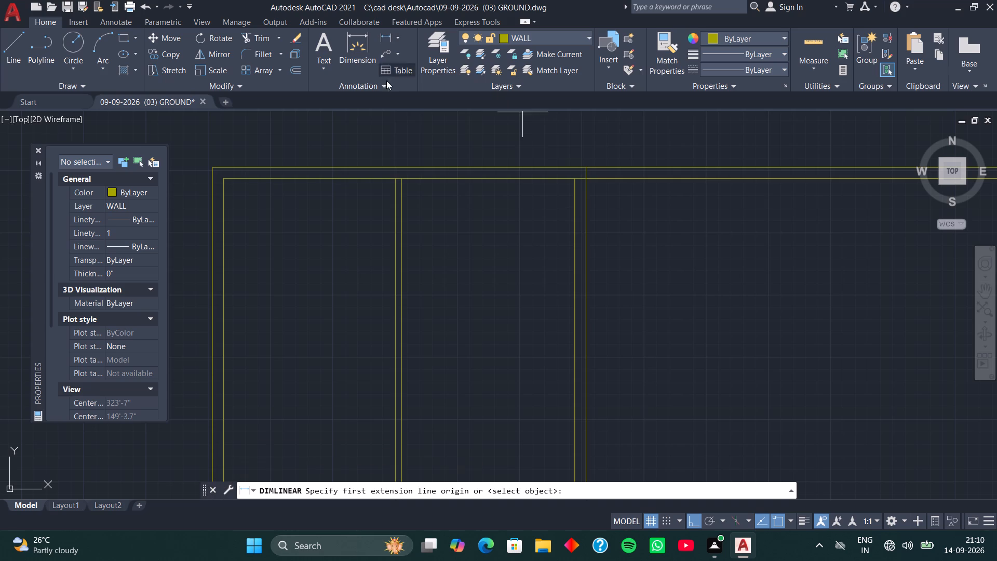
left_click(212, 165)
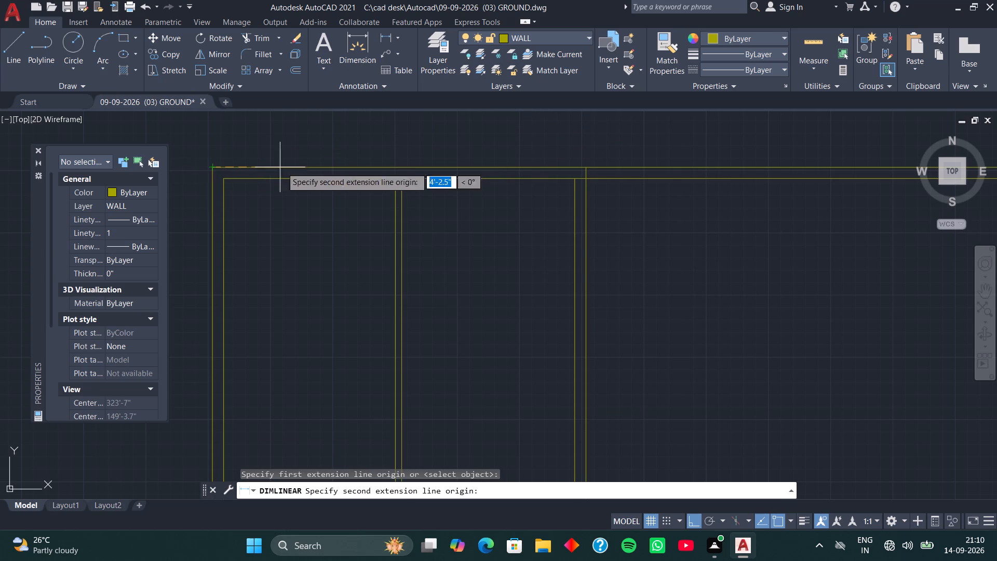
left_click(584, 169)
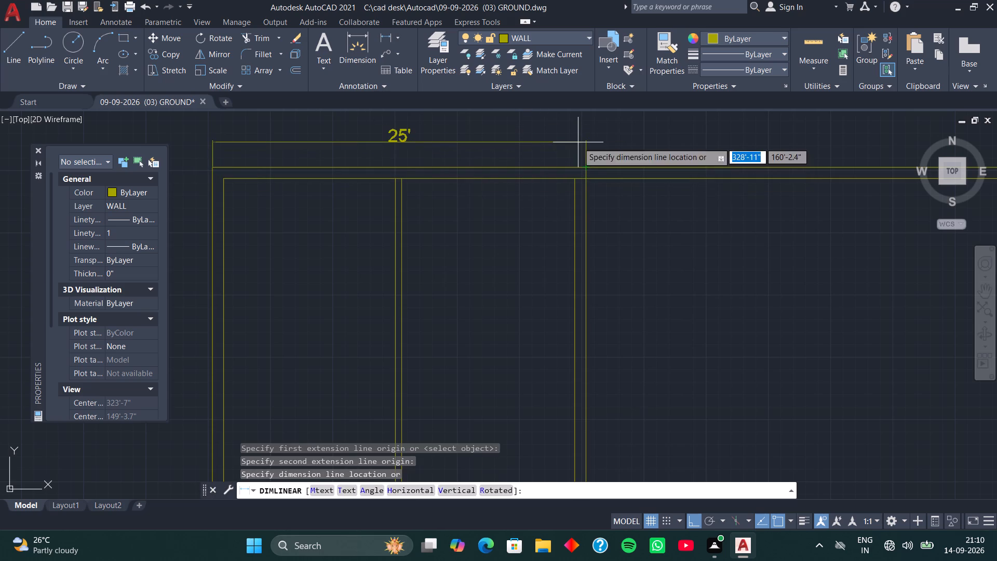
left_click(578, 142)
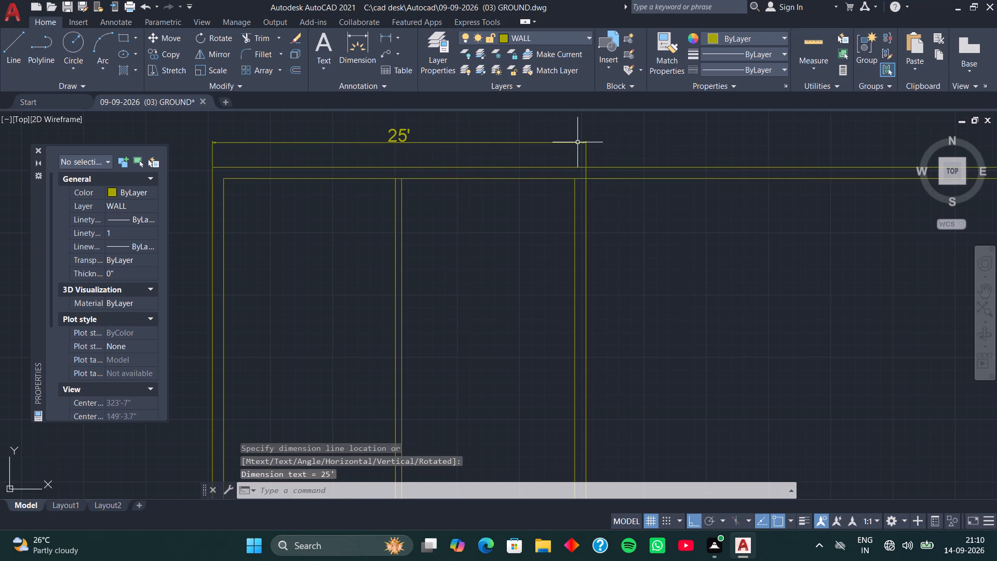
Trim the top wall lines running past the right wall and the inner line crossing its thickness at the upper-right corner.
middle_click_drag(612, 167, 568, 156)
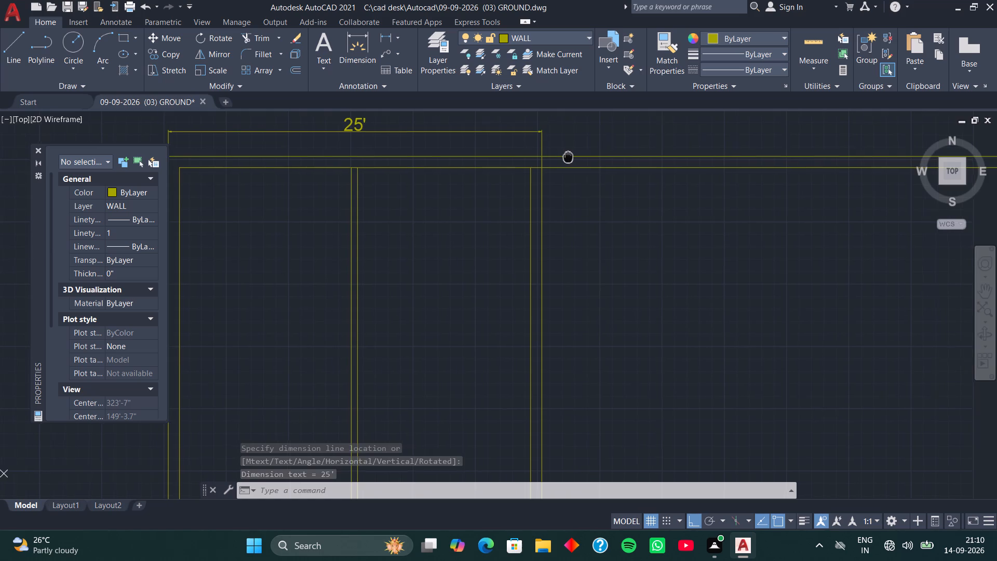
middle_click_drag(568, 156, 566, 156)
type("TR")
key("space")
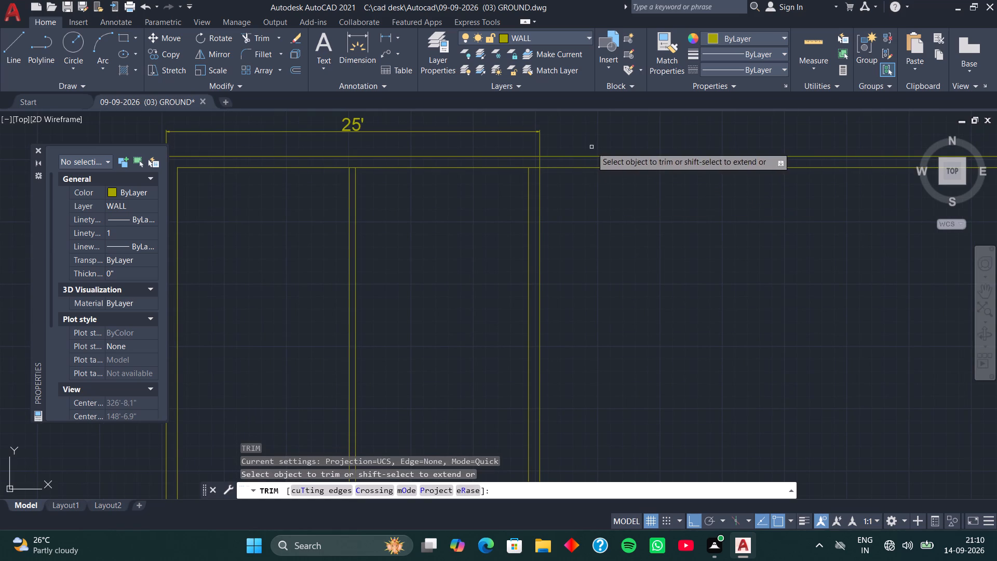
left_click_drag(591, 147, 599, 193)
scroll(531, 165, "up", 4)
left_click_drag(539, 176, 544, 196)
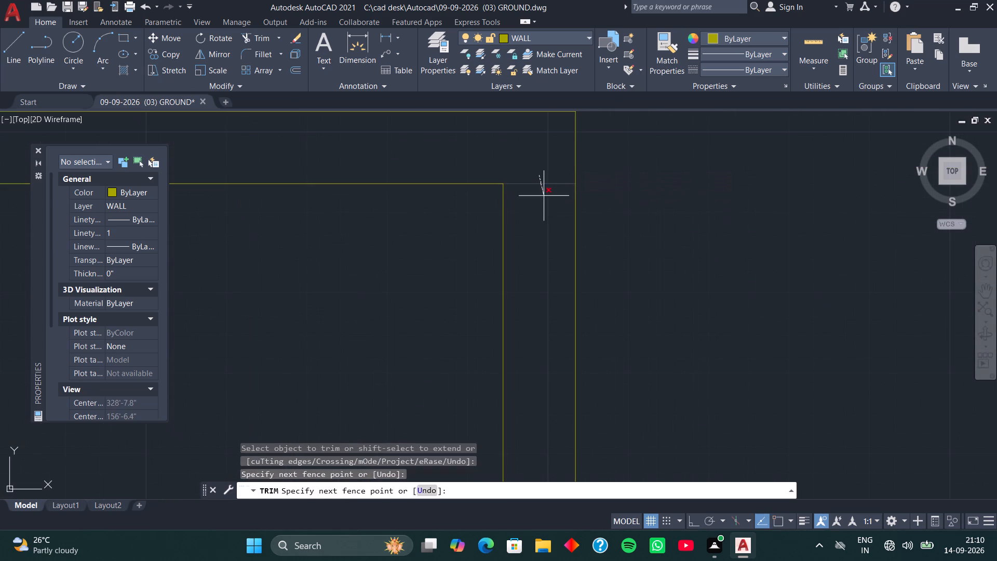
left_click_drag(544, 196, 544, 197)
Trim the top wall's inner line between the two lines of the vertical partition.
scroll(540, 185, "down", 2)
middle_click_drag(447, 270, 625, 212)
middle_click_drag(405, 165, 561, 235)
middle_click_drag(454, 221, 483, 223)
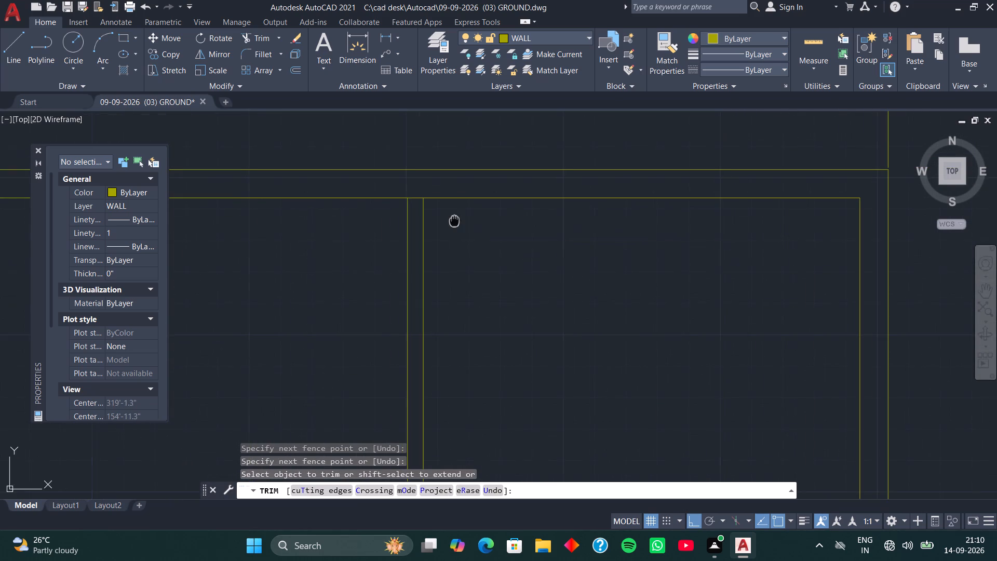
middle_click_drag(483, 223, 535, 228)
scroll(497, 213, "up", 3)
left_click_drag(492, 167, 495, 216)
scroll(492, 204, "down", 4)
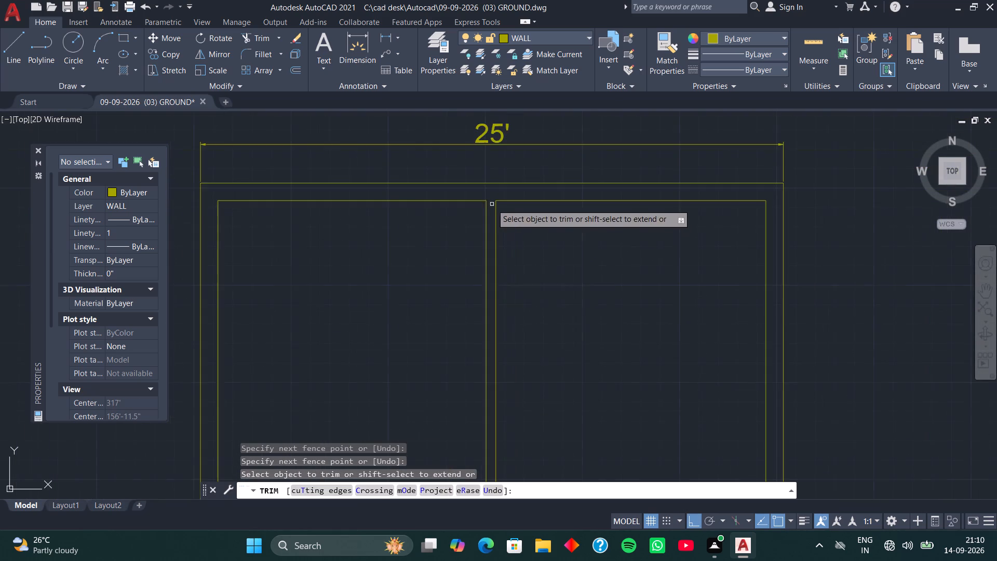
middle_click_drag(414, 278, 501, 236)
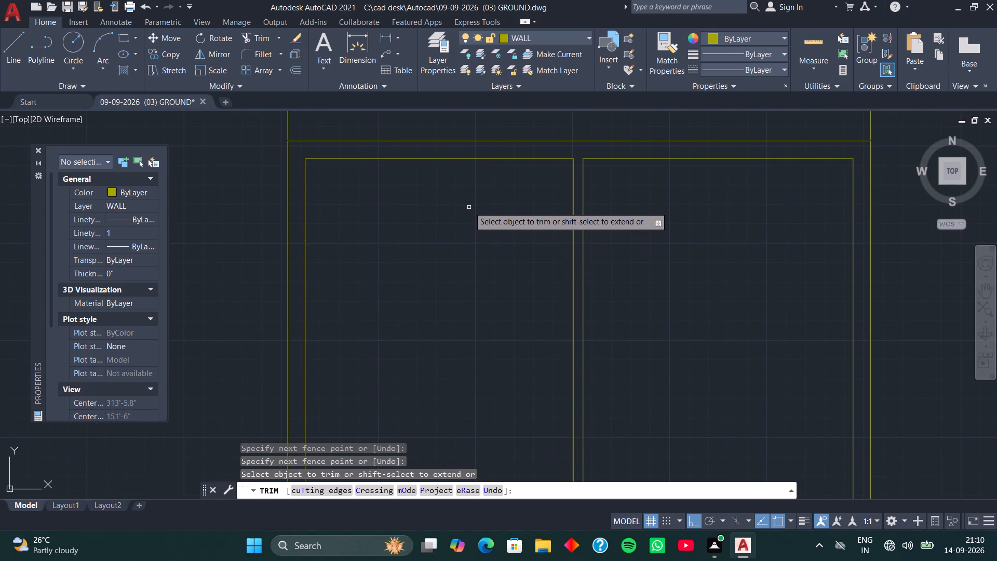
key("space")
Offset the left room's top inner wall line 12'6" down, and offset the resulting line 5" further for a horizontal partition.
key("o")
key("space")
key("space")
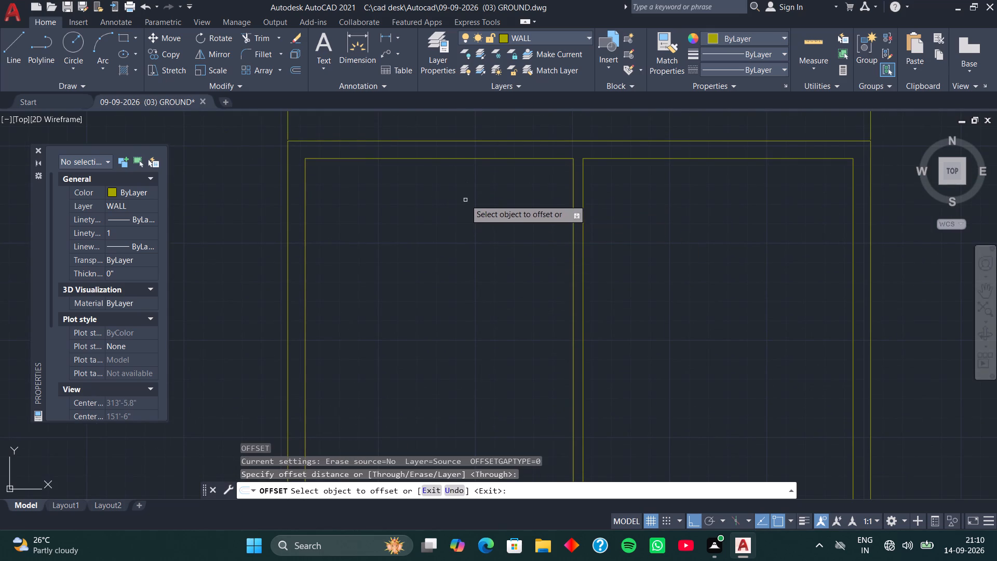
left_click(453, 159)
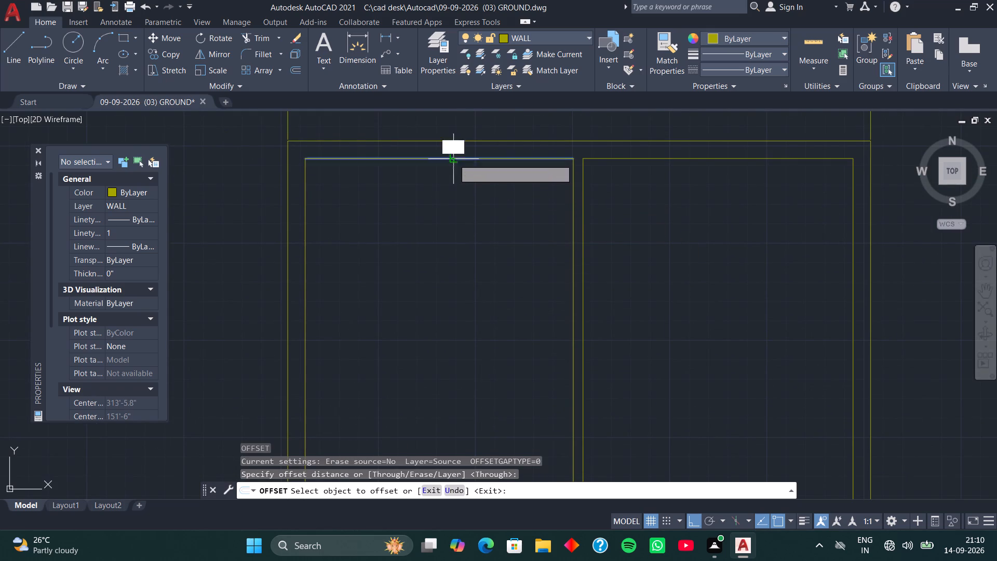
scroll(457, 209, "down", 1)
middle_click_drag(457, 218, 433, 123)
middle_click_drag(451, 184, 470, 287)
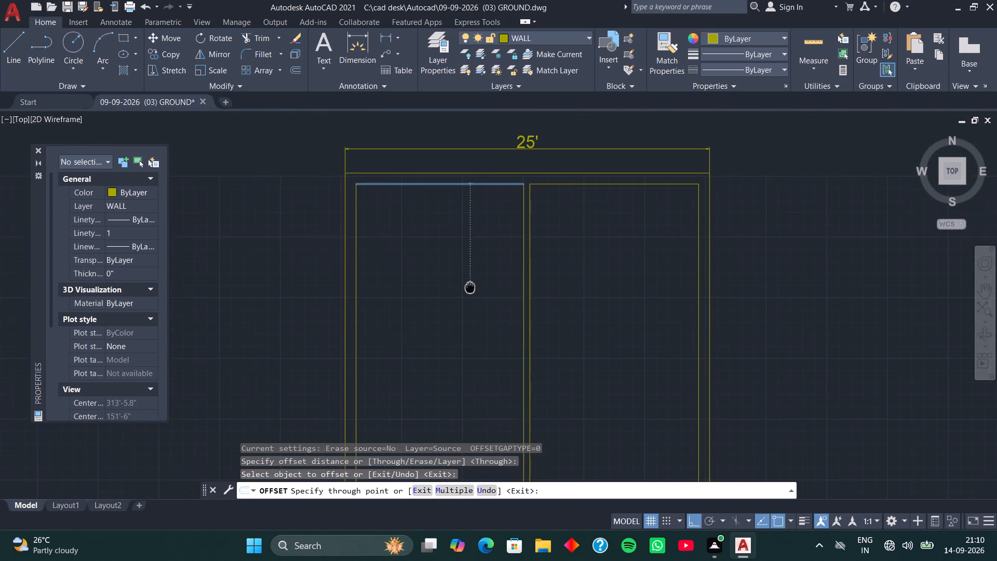
middle_click_drag(470, 287, 470, 291)
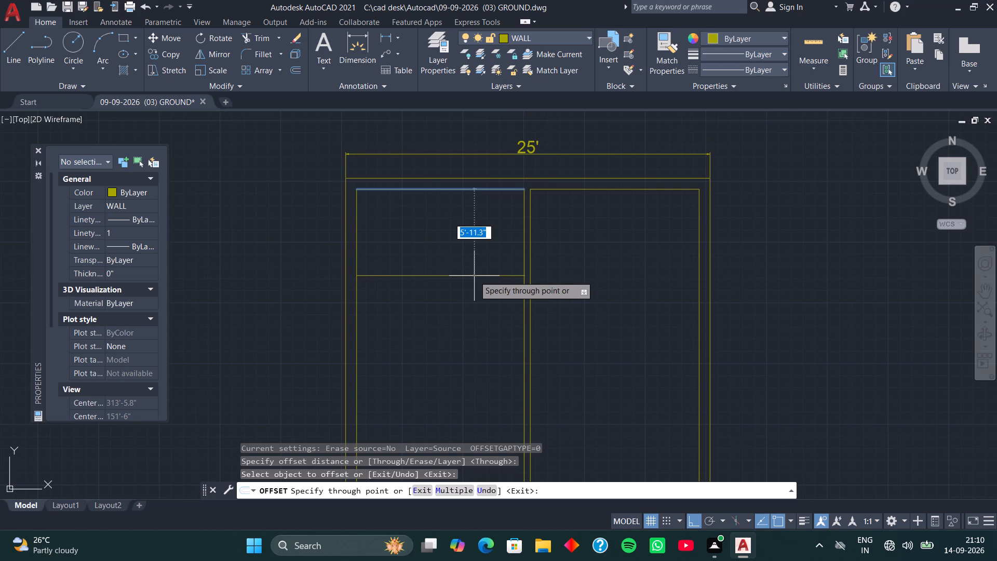
type("12'")
key("6")
key("Return")
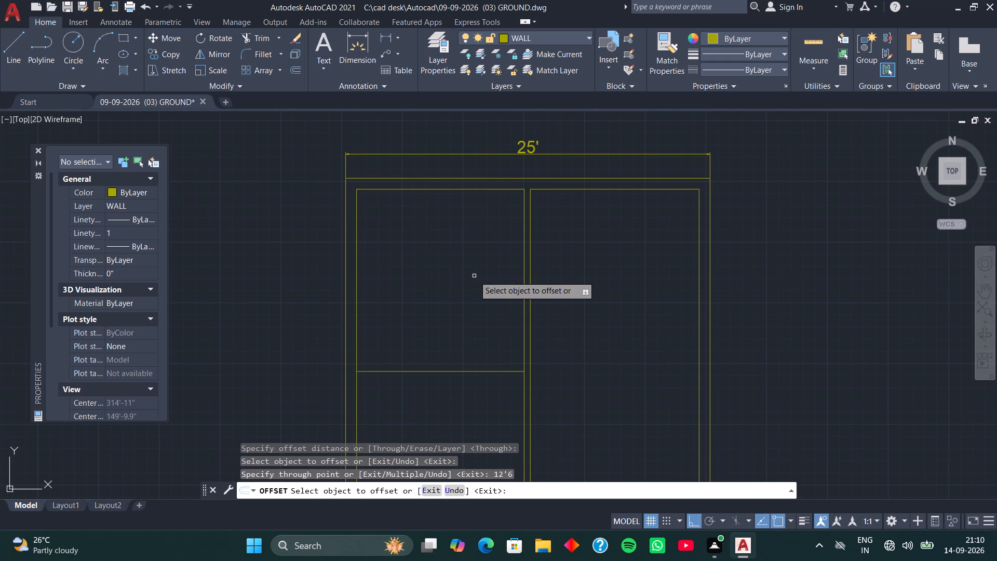
scroll(500, 282, "down", 1)
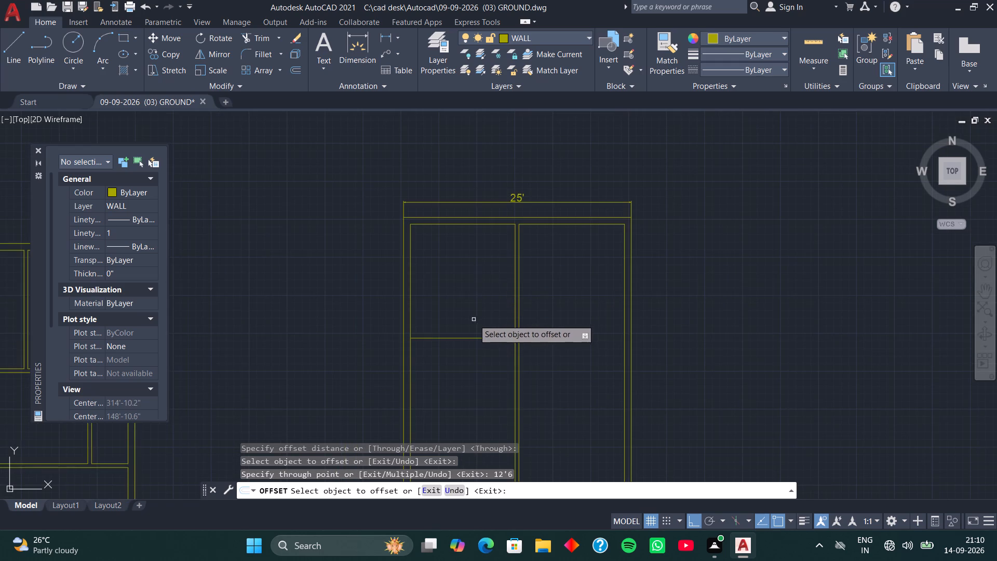
middle_click_drag(470, 324, 469, 233)
left_click(474, 246)
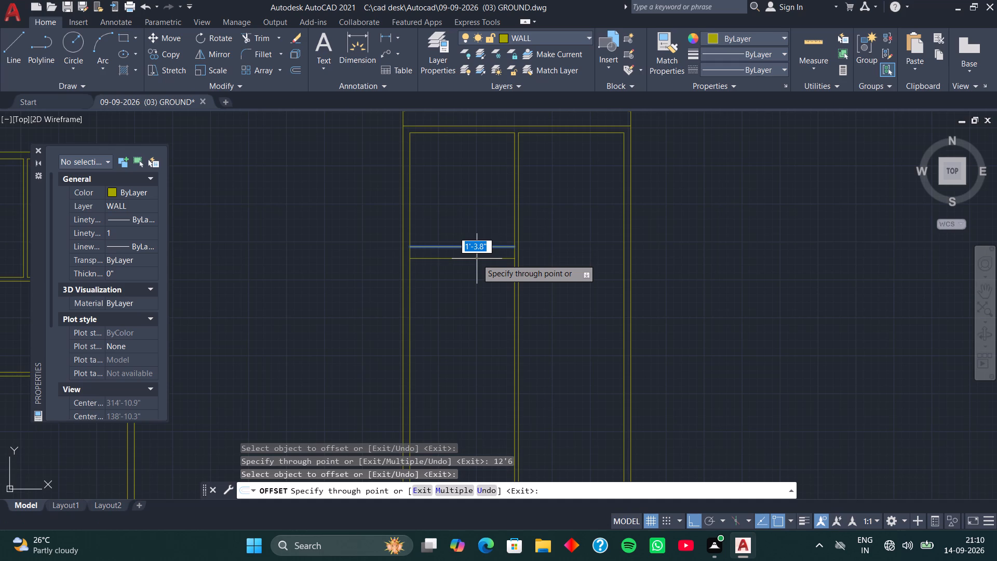
key("5")
key("Return")
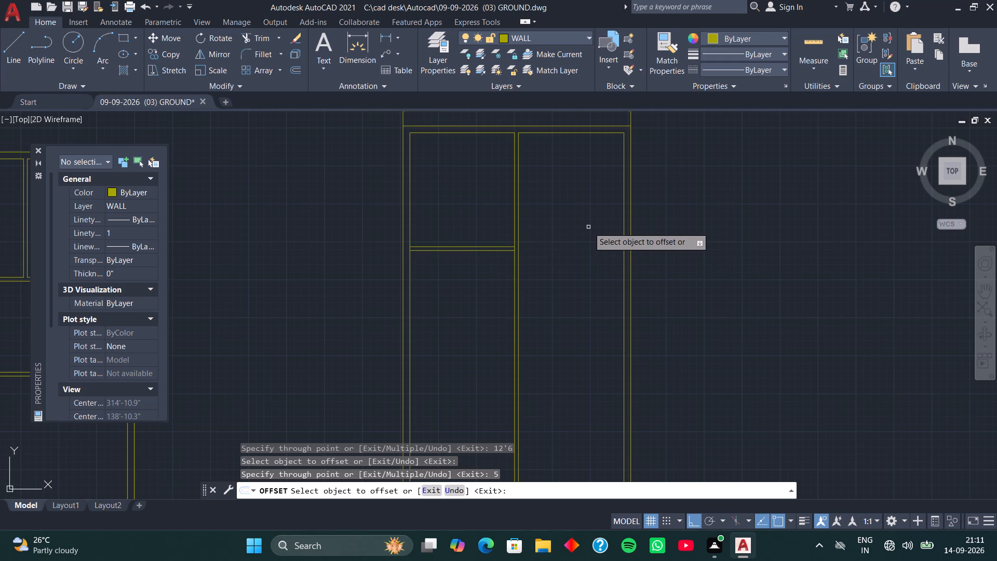
Offset the right room's top inner wall line 12'6" down, and offset the resulting line 5" further for its horizontal partition.
middle_click_drag(571, 159, 575, 189)
left_click(575, 163)
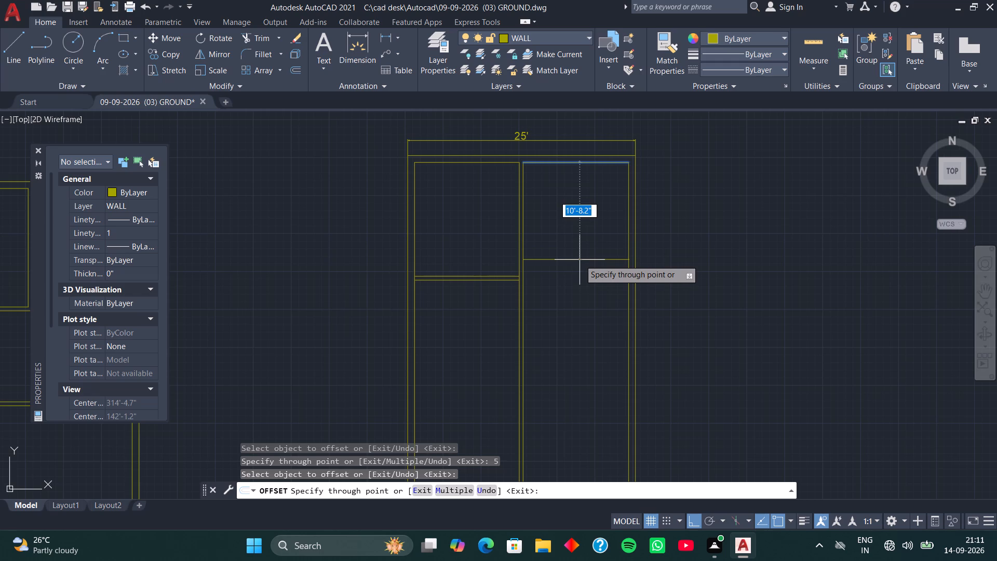
type("12'")
key("6")
key("Return")
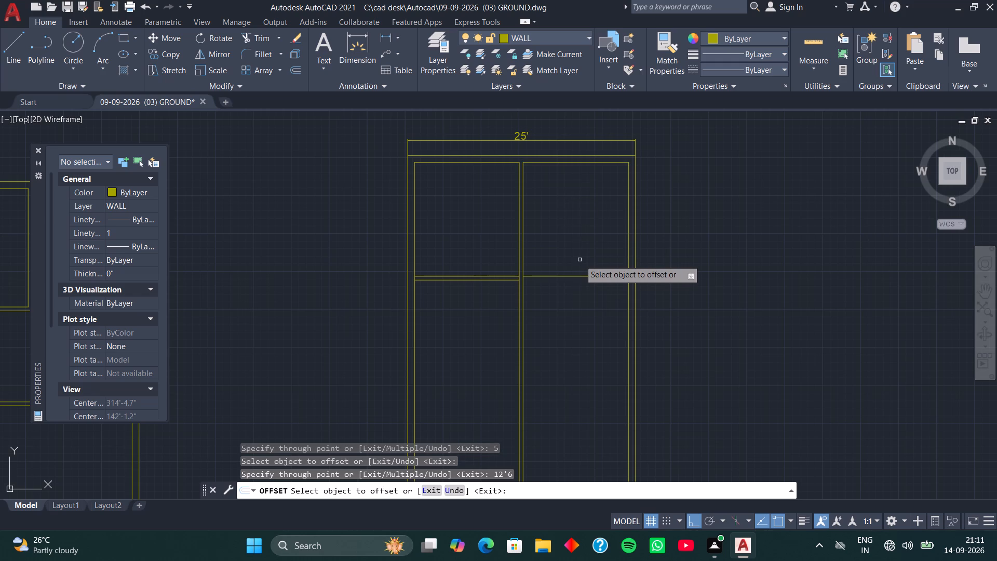
middle_click_drag(577, 282, 553, 228)
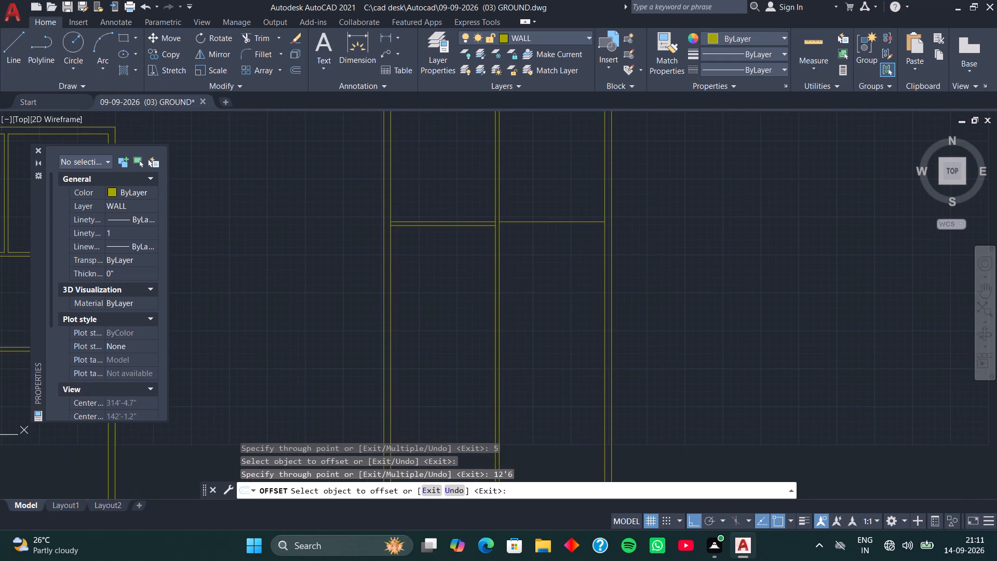
left_click(551, 223)
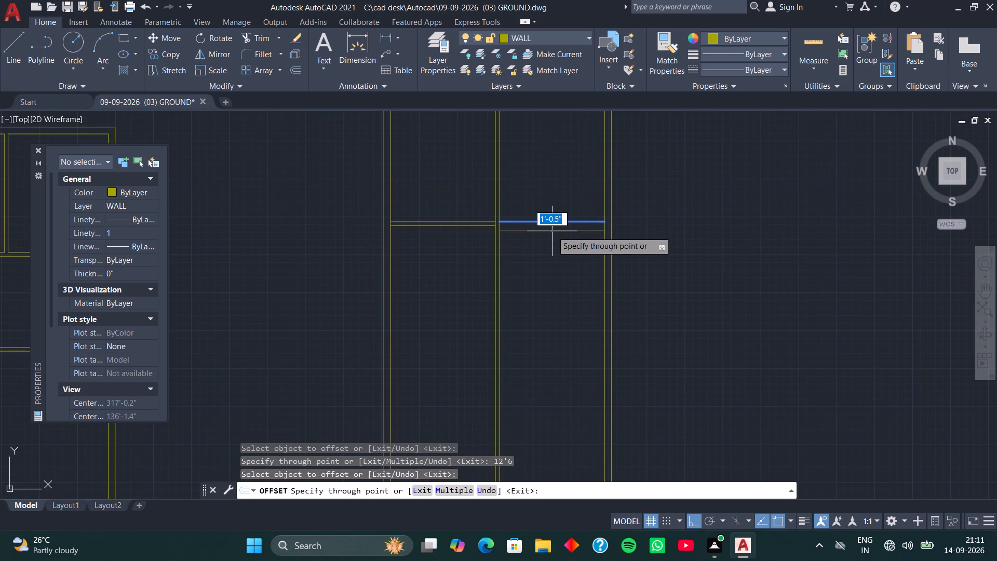
key("5")
key("Return")
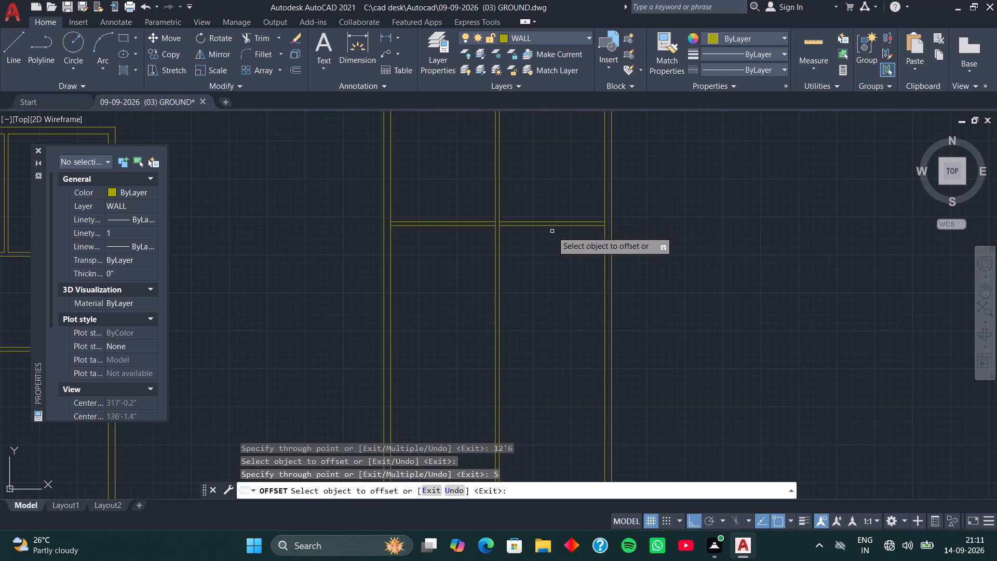
middle_click_drag(511, 255, 547, 259)
key("space")
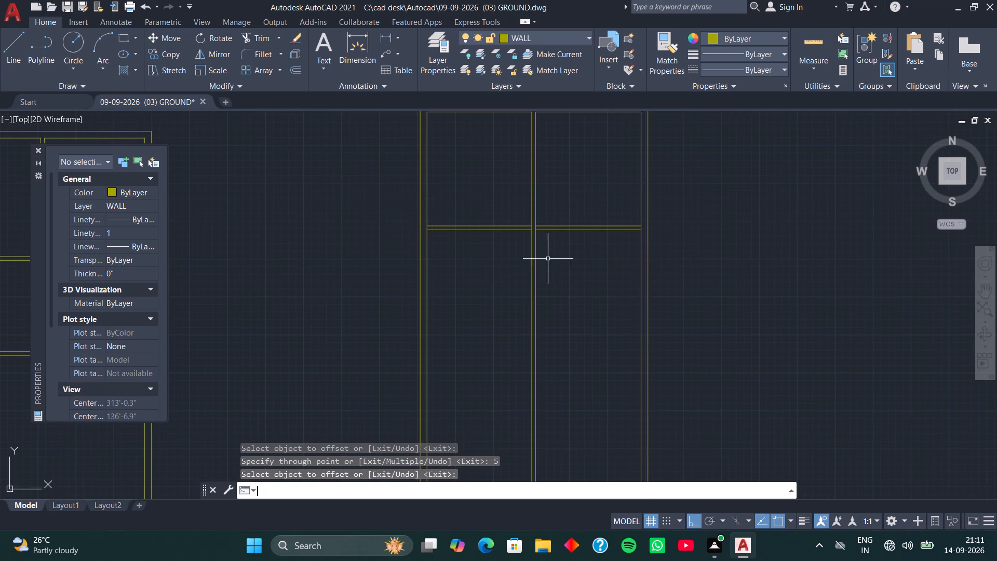
Extend the lower line of the right room's horizontal partition across the vertical partition to its left-hand line.
scroll(550, 239, "up", 2)
middle_click_drag(550, 239, 571, 250)
key("e")
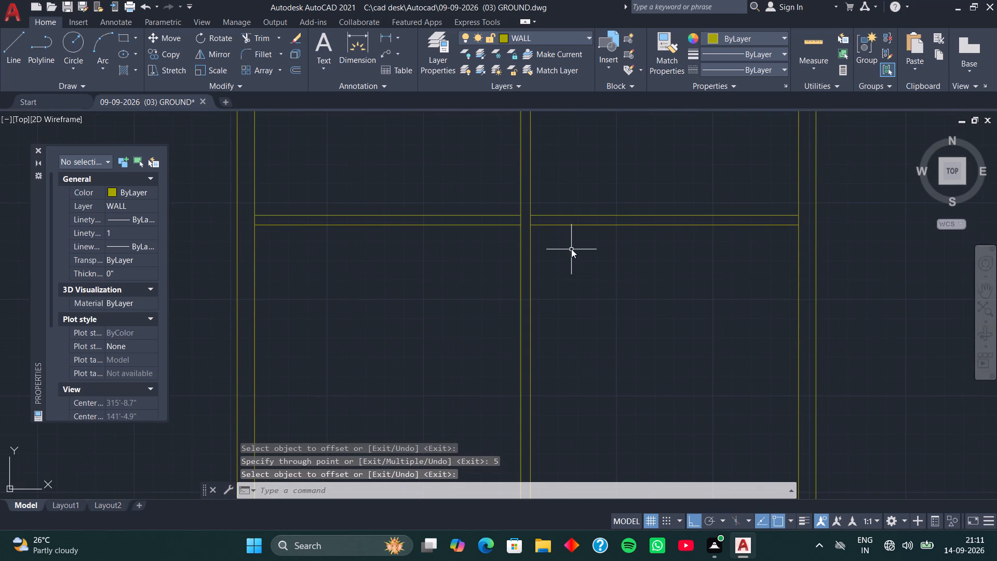
type("X")
key("space")
left_click(553, 225)
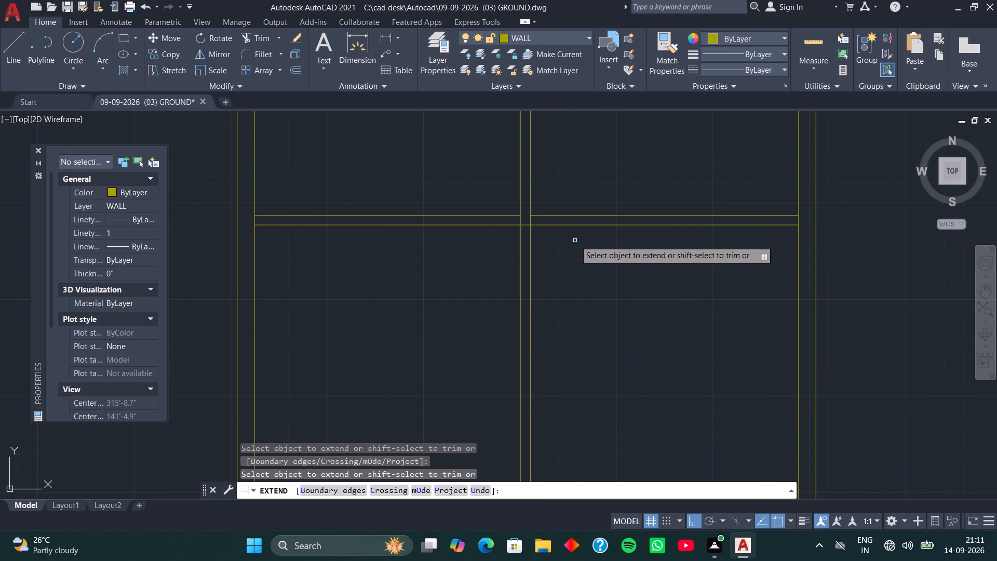
middle_click_drag(576, 244, 548, 205)
middle_click_drag(554, 220, 554, 220)
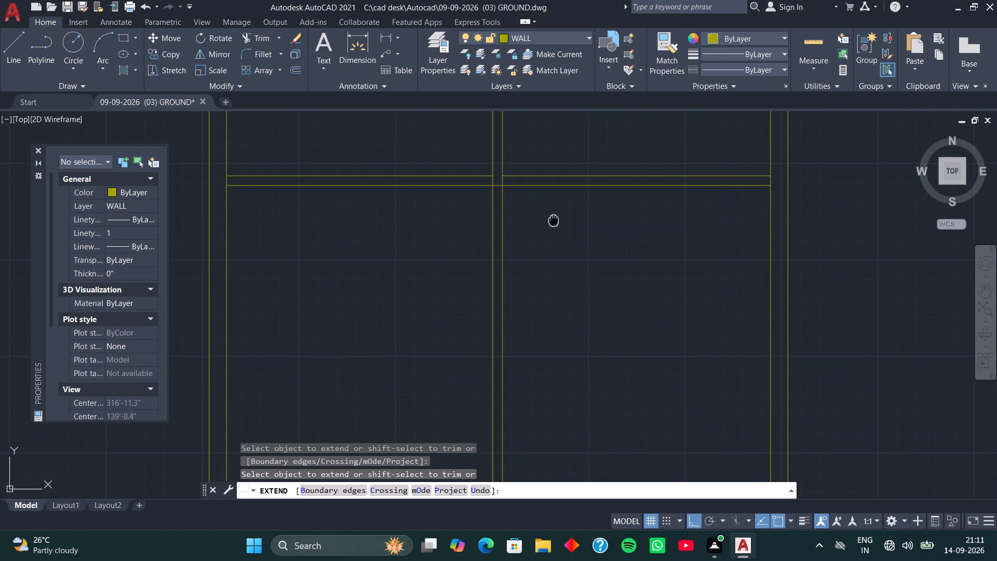
middle_click_drag(554, 220, 537, 204)
key("space")
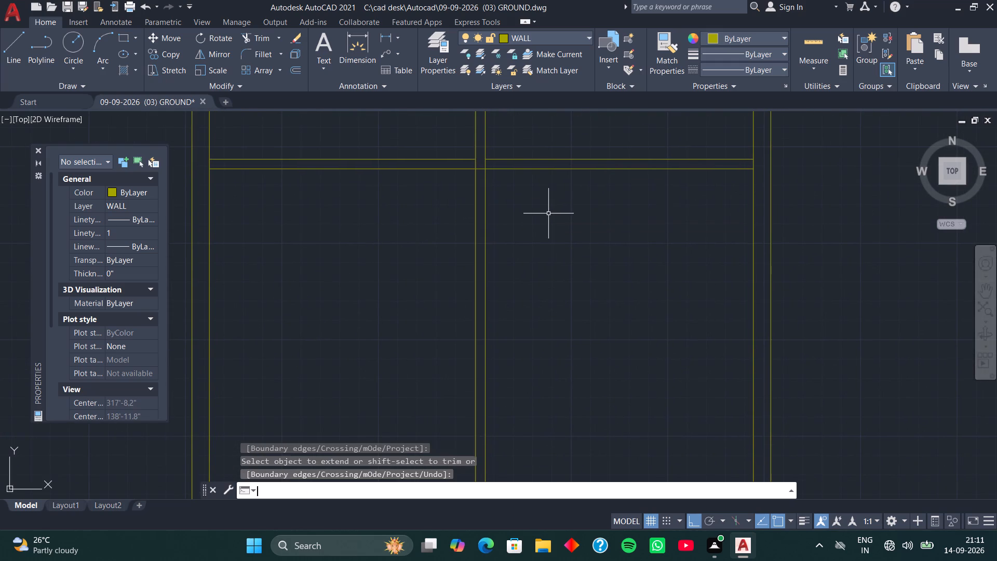
Offset the extended lower partition line 4' down below the right room.
scroll(548, 214, "down", 1)
middle_click_drag(550, 215, 478, 235)
key("o")
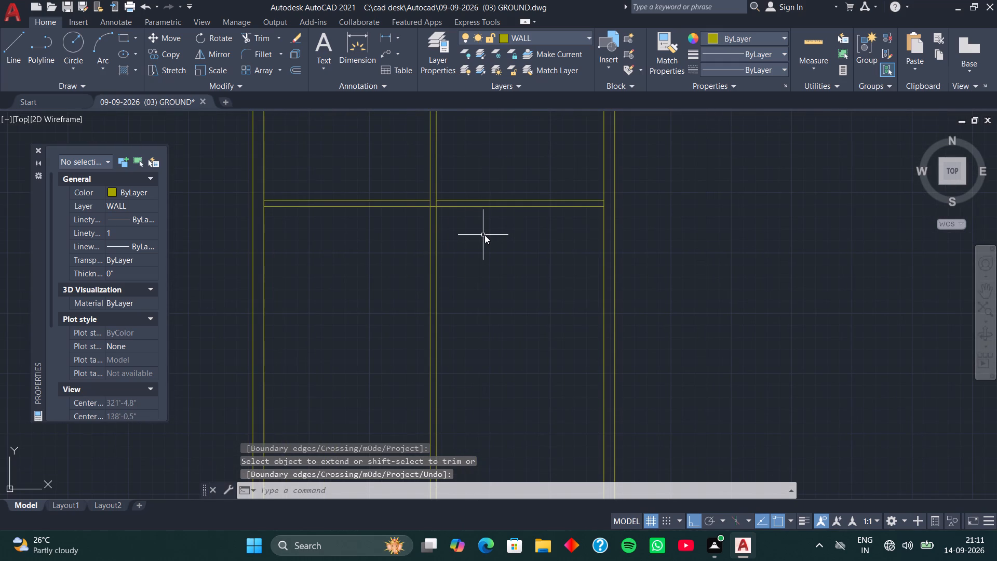
key("space")
key("space")
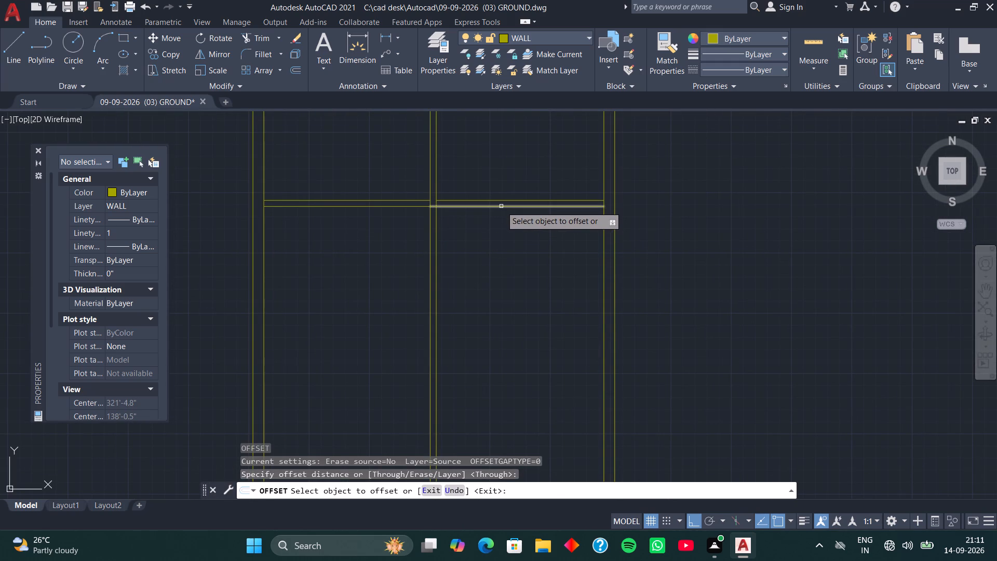
left_click(501, 206)
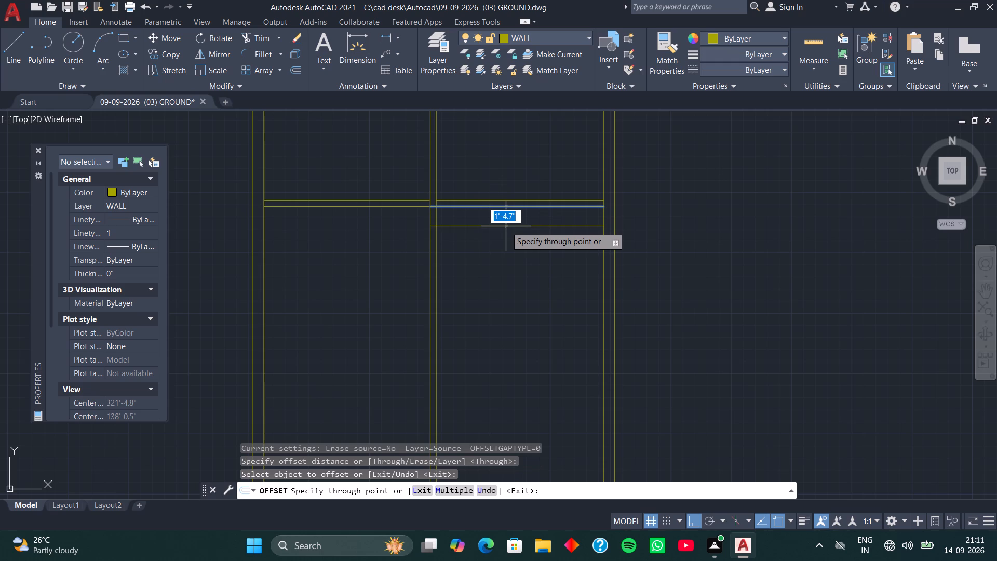
type("4'")
key("Return")
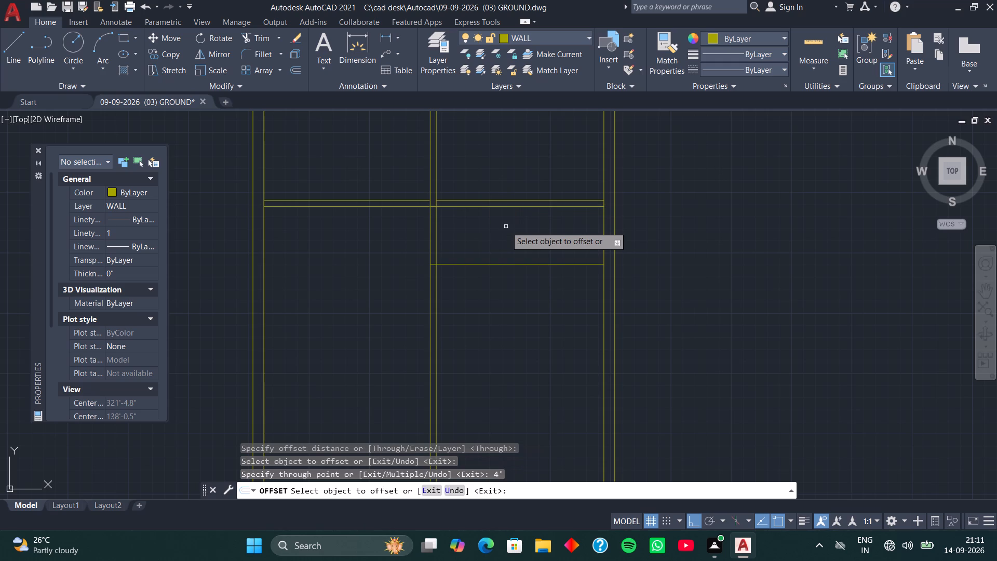
Offset the line 4' below the right room's partition 5" further down to complete a second horizontal partition.
left_click(525, 264)
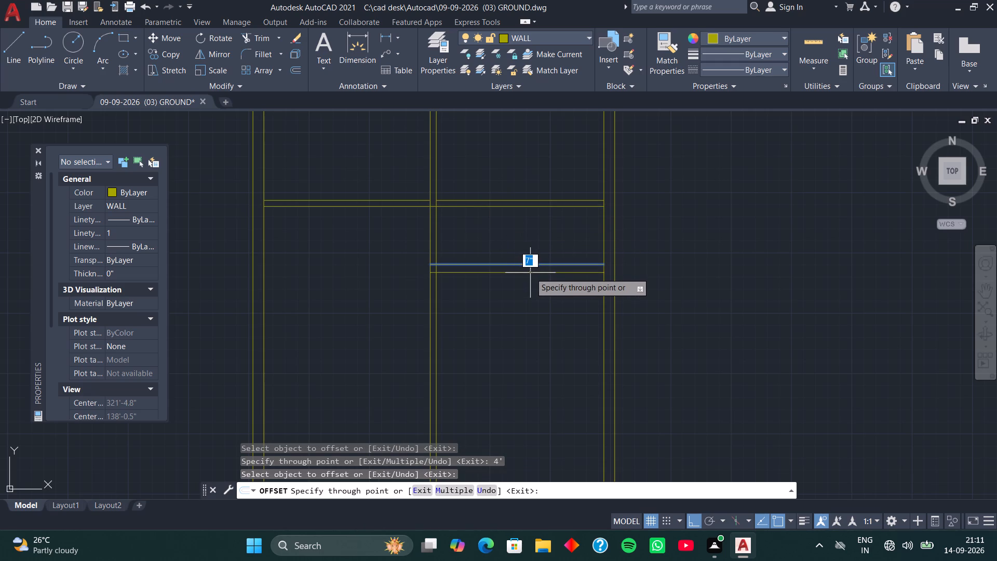
key("5")
key("Return")
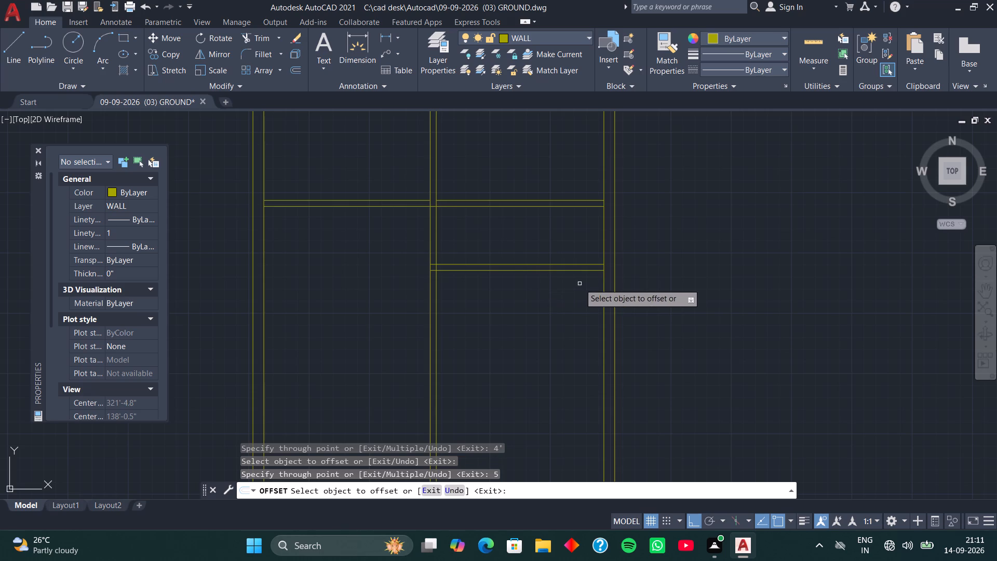
middle_click_drag(578, 233, 545, 281)
middle_click(545, 282)
middle_click_drag(545, 279, 526, 323)
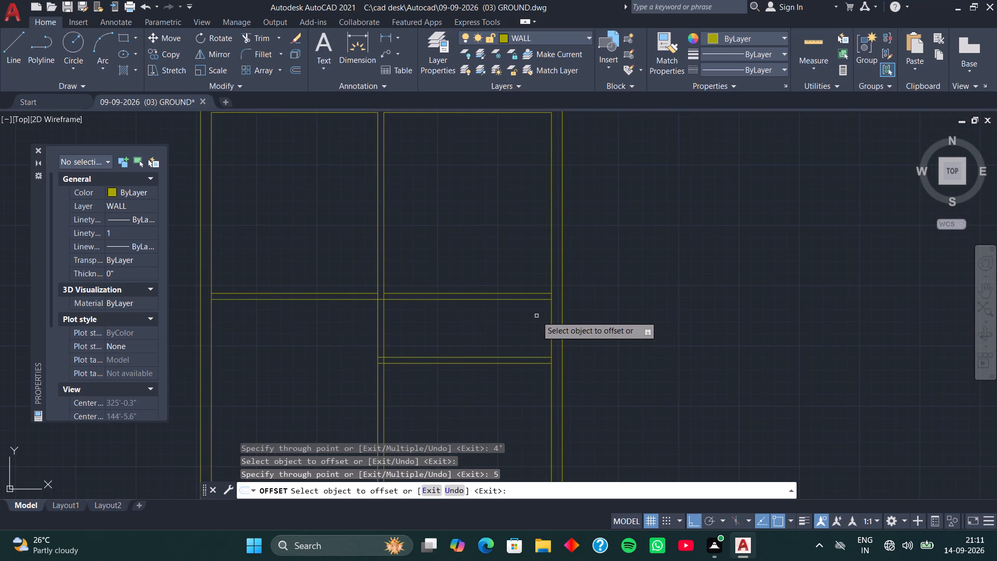
scroll(536, 316, "up", 1)
key("space")
Trim the right outer wall's inner line between the line pairs of both horizontal partitions on the right side.
key("t")
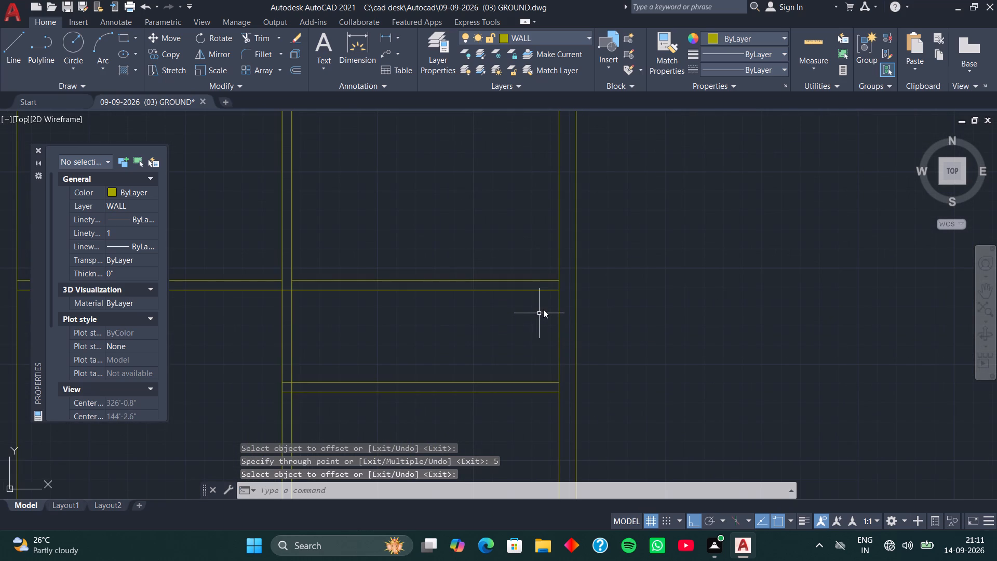
key("r")
key("space")
scroll(557, 298, "up", 2)
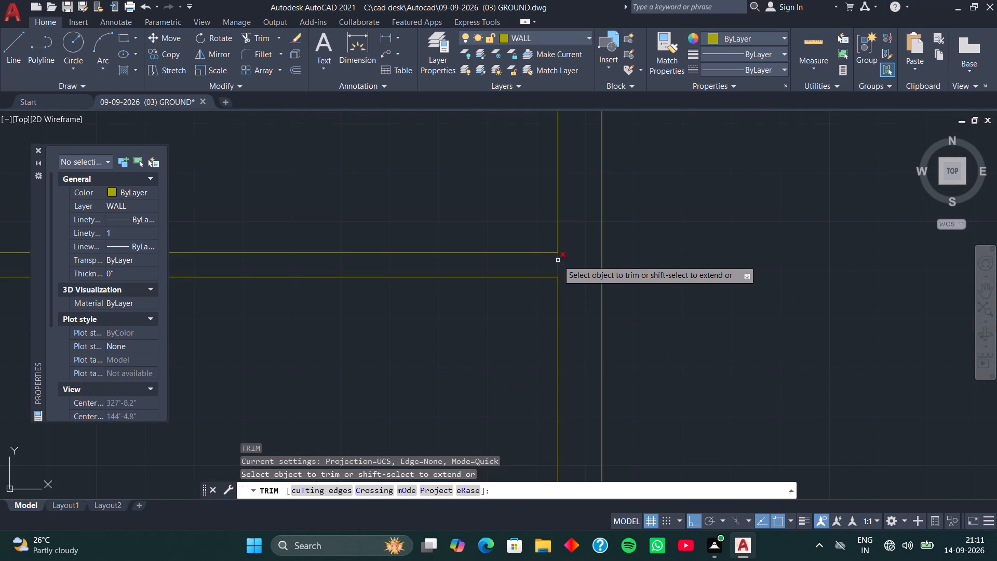
left_click(557, 262)
scroll(575, 274, "down", 3)
middle_click_drag(579, 365, 572, 294)
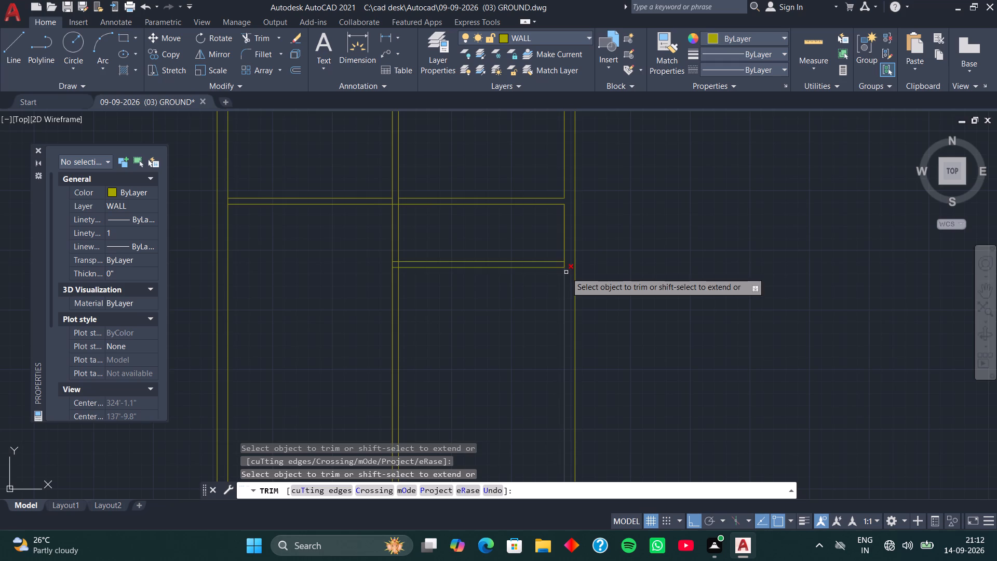
scroll(561, 264, "up", 4)
left_click(567, 263)
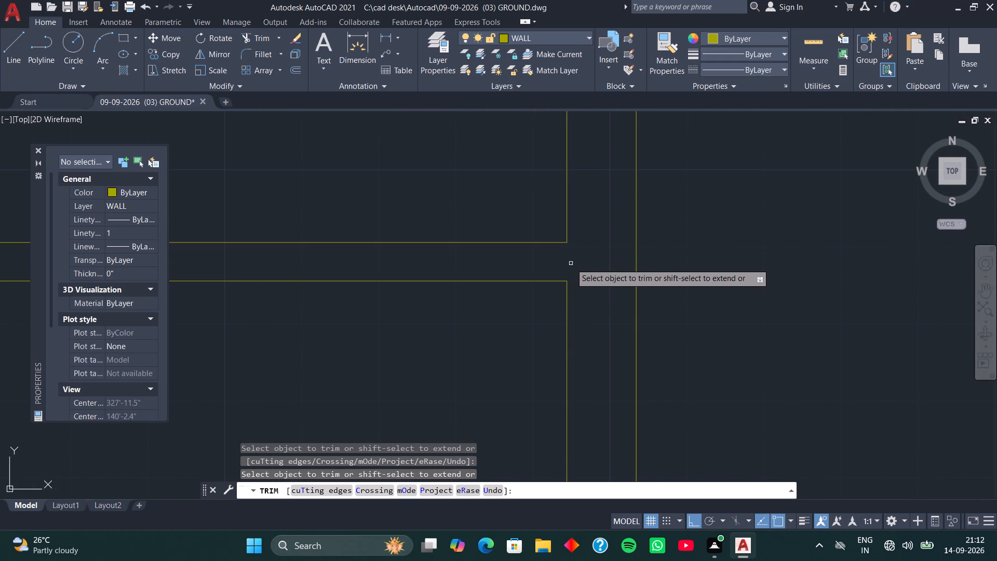
scroll(574, 258, "down", 3)
middle_click_drag(582, 233, 586, 279)
key("space")
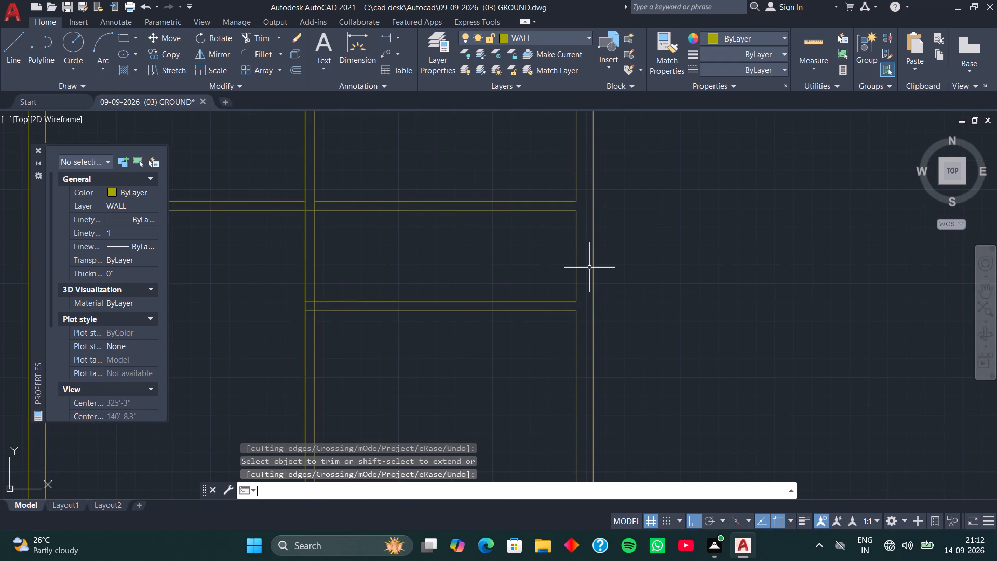
Offset the right inner wall line between the two horizontal partitions 5'8" left, and offset the result 5" further for a vertical partition.
key("o")
key("space")
key("space")
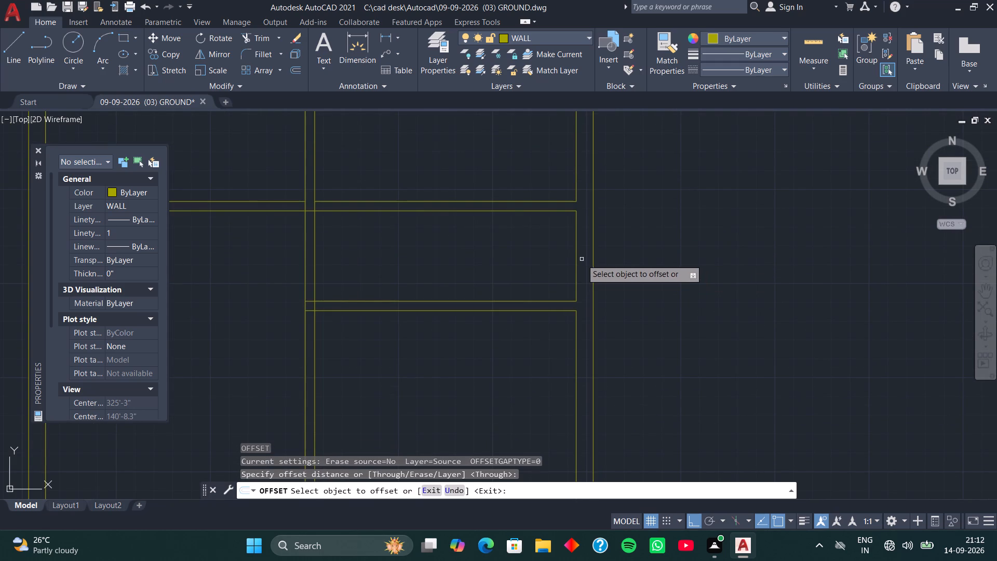
left_click(577, 255)
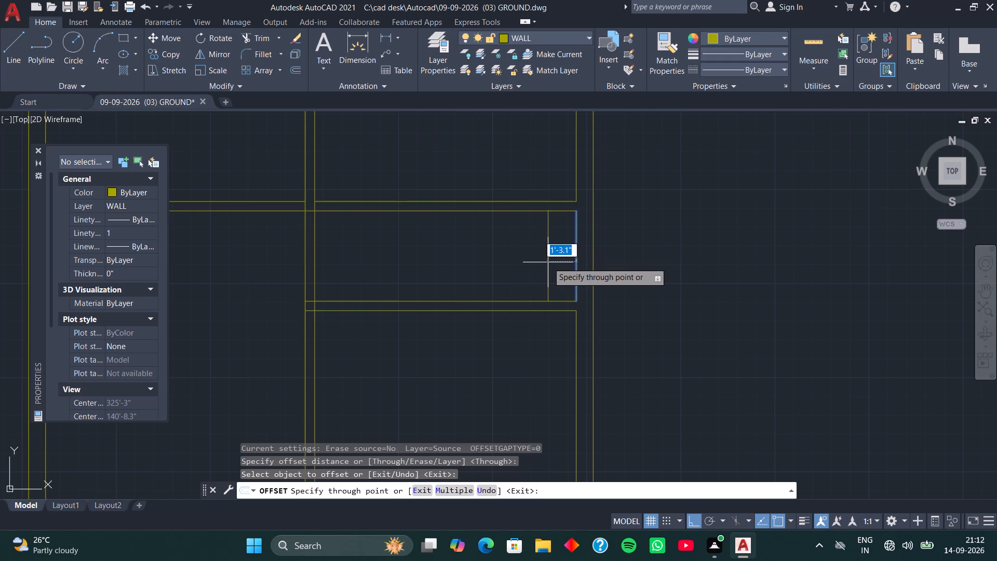
type("5'8")
key("Return")
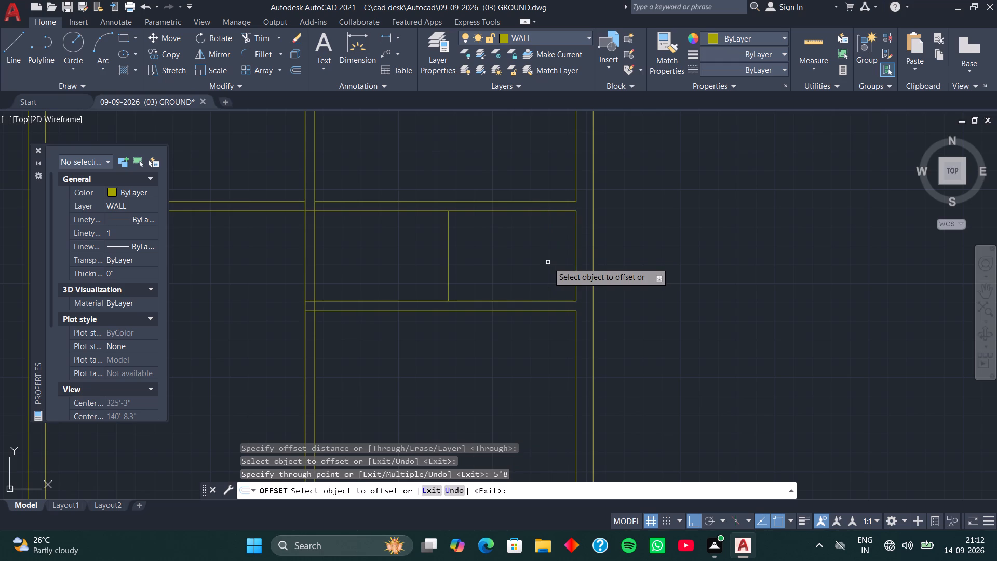
left_click(449, 233)
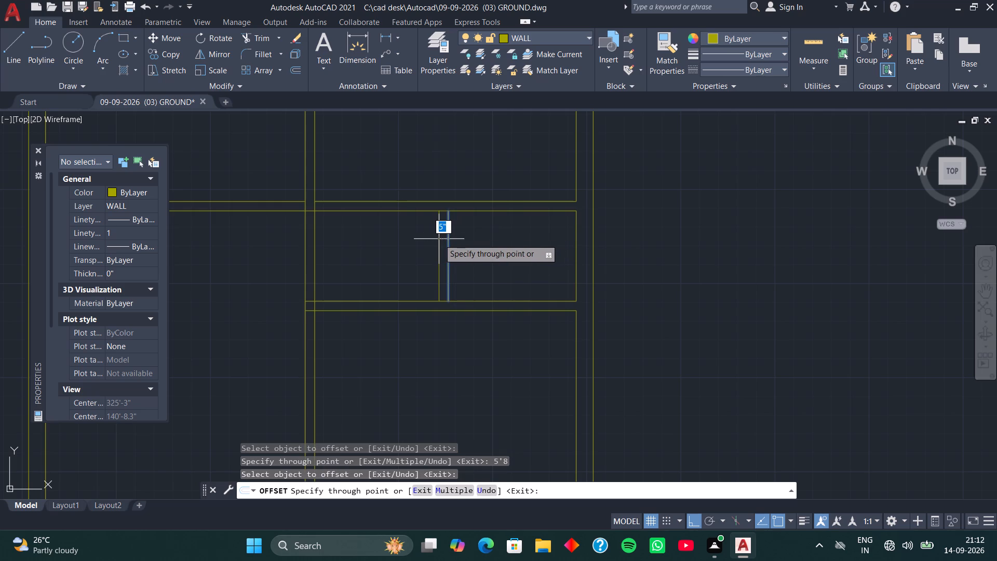
key("5")
key("Return")
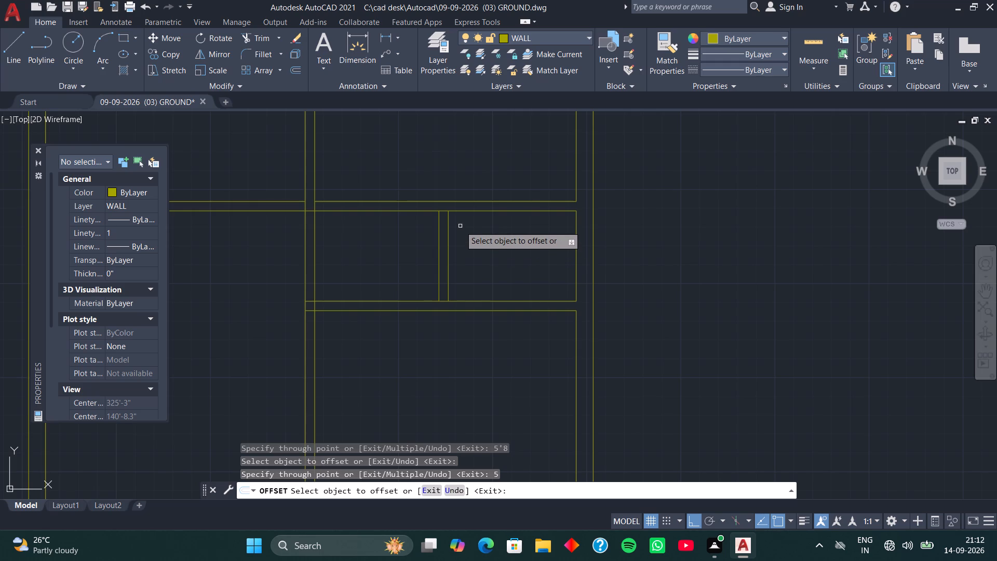
key("space")
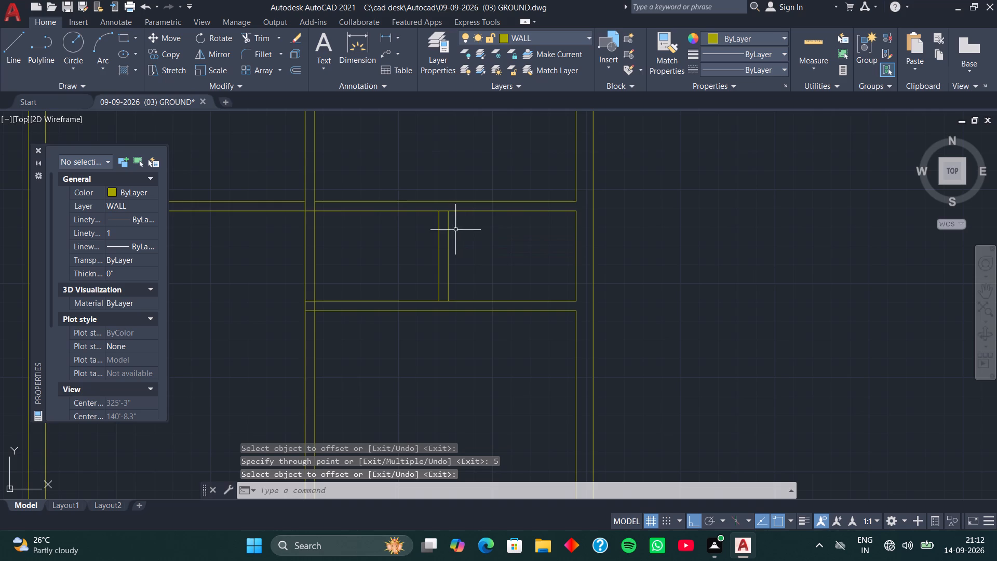
Trim the horizontal partition lines between the new short vertical partition's two lines at its upper and lower ends.
key("t")
key("r")
key("space")
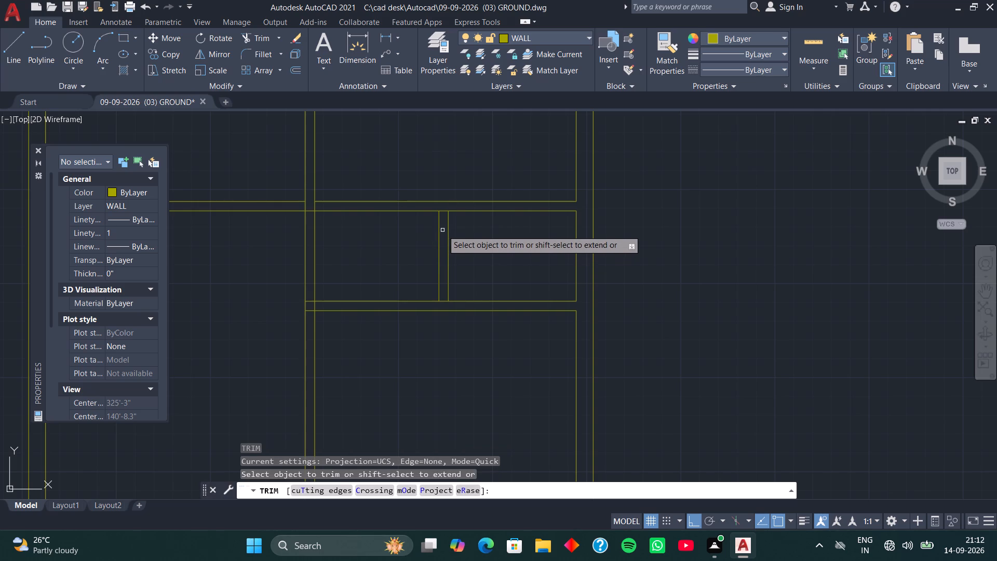
scroll(443, 228, "up", 3)
left_click_drag(433, 156, 433, 179)
scroll(433, 179, "down", 2)
middle_click_drag(444, 270, 441, 175)
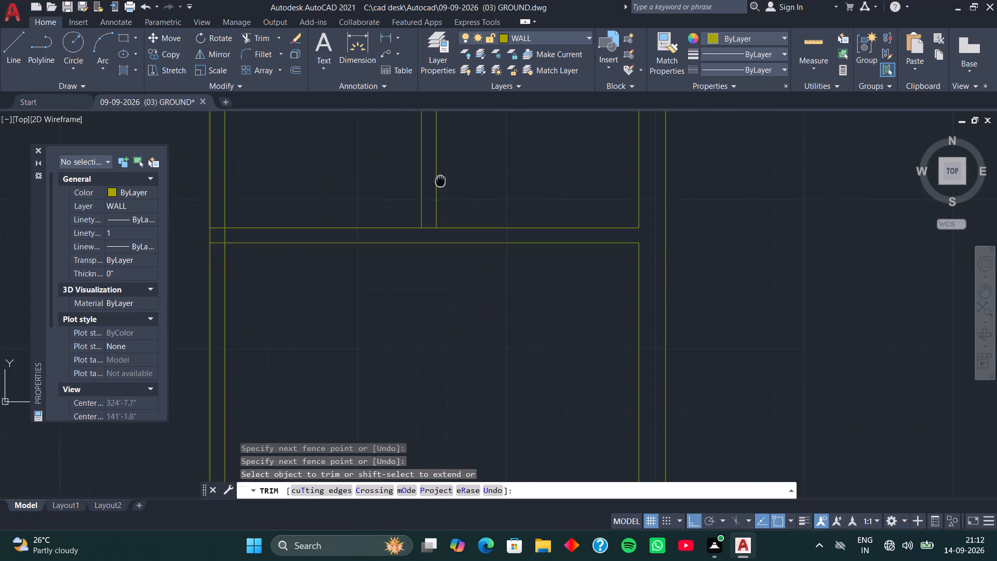
middle_click_drag(441, 175, 445, 139)
scroll(447, 192, "up", 2)
left_click_drag(416, 150, 414, 182)
scroll(414, 182, "down", 2)
Trim the overlapping lines where the second horizontal partition meets the long central vertical partition, leaving an open wall junction.
middle_click_drag(346, 164, 534, 225)
middle_click_drag(457, 226, 540, 234)
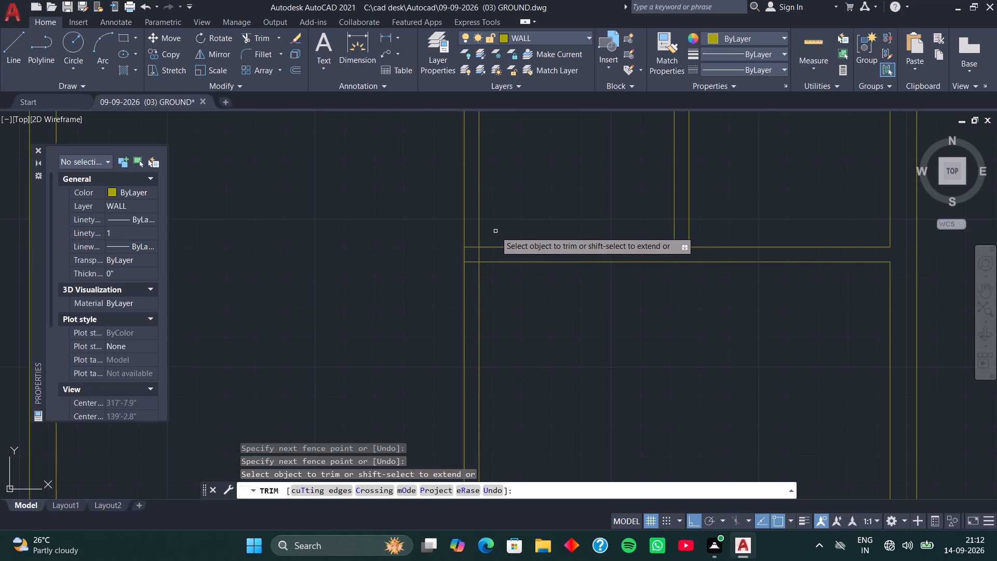
middle_click_drag(495, 231, 526, 230)
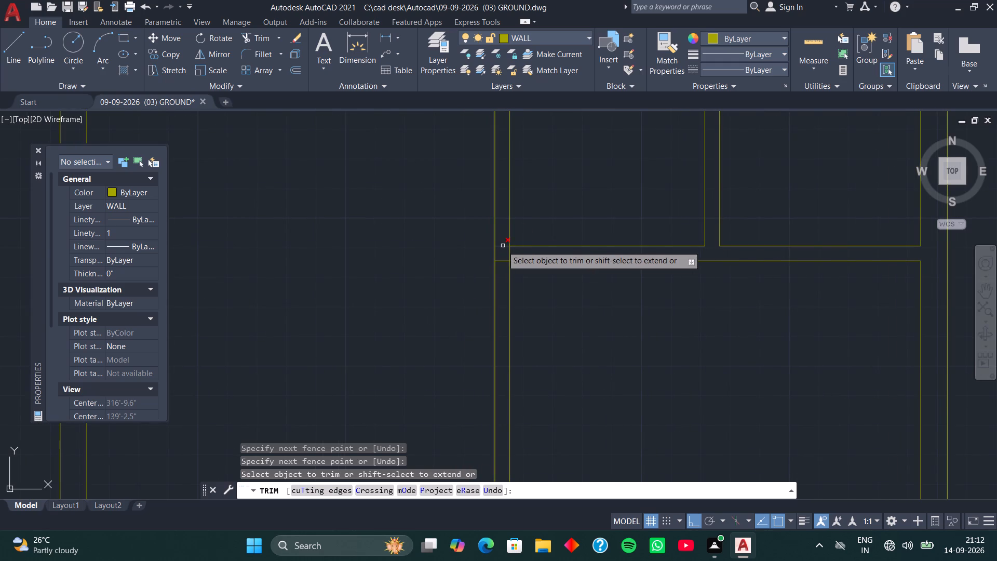
left_click(501, 246)
left_click(502, 261)
left_click(514, 257)
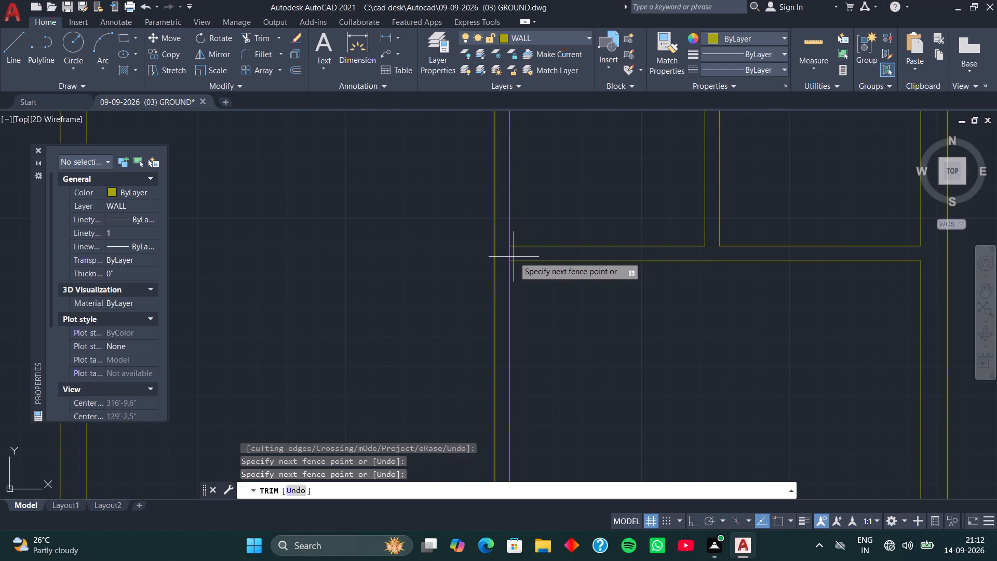
left_click(507, 255)
scroll(588, 276, "down", 1)
middle_click_drag(590, 287, 508, 216)
key("space")
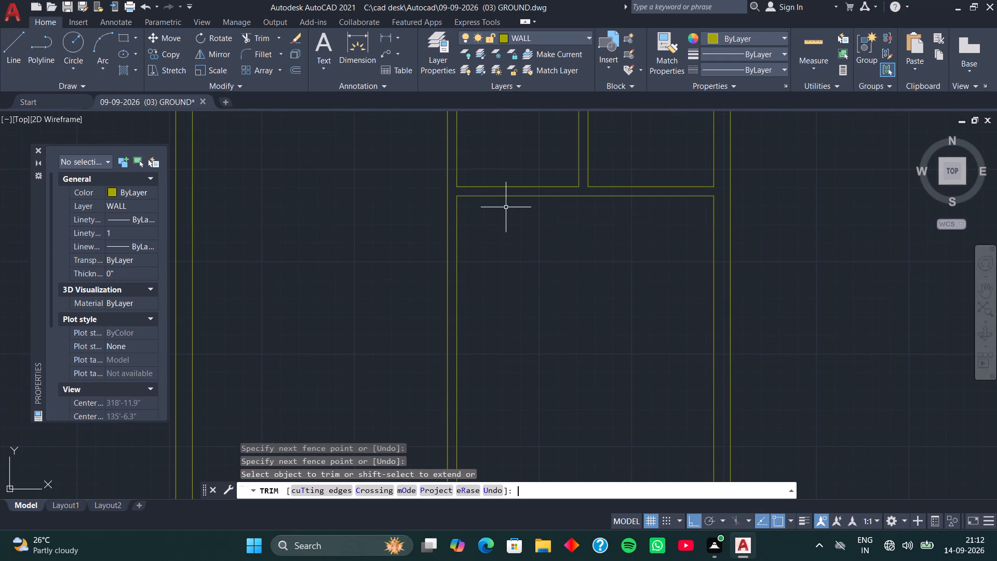
Offset the second horizontal partition's lower line 7'8" down, and offset the resulting line 5" further for a third horizontal partition.
type("O")
key("space")
key("space")
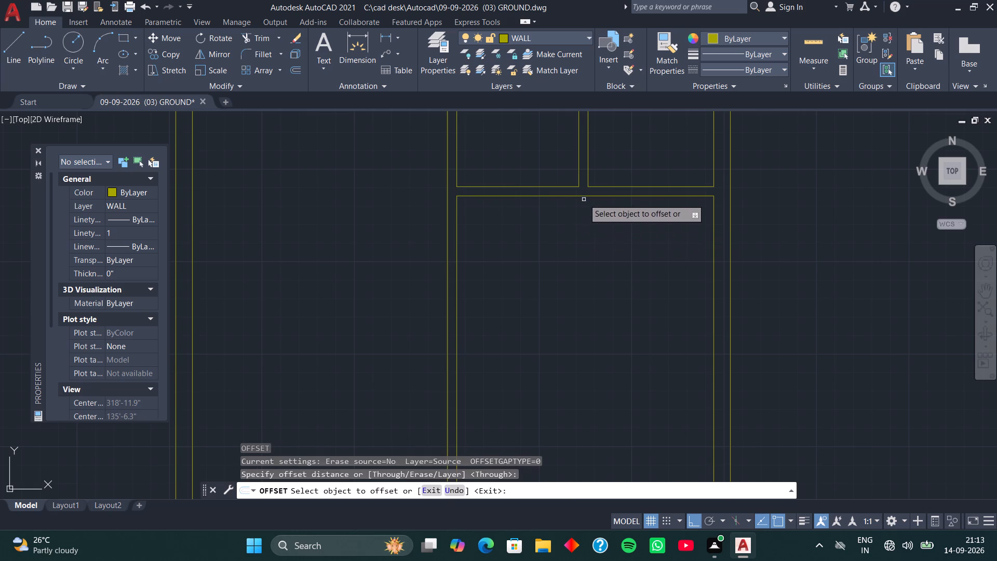
left_click(584, 195)
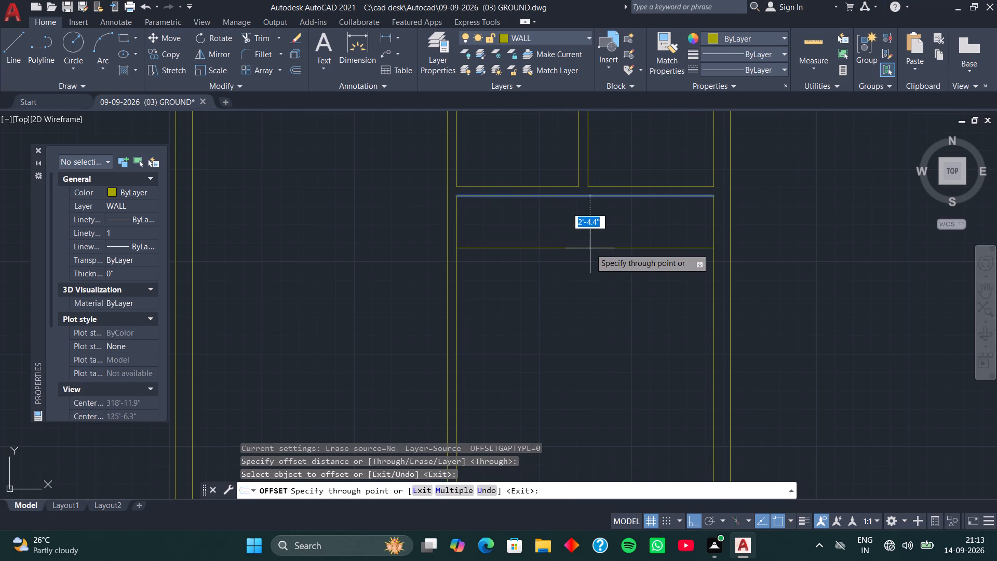
type("7'8")
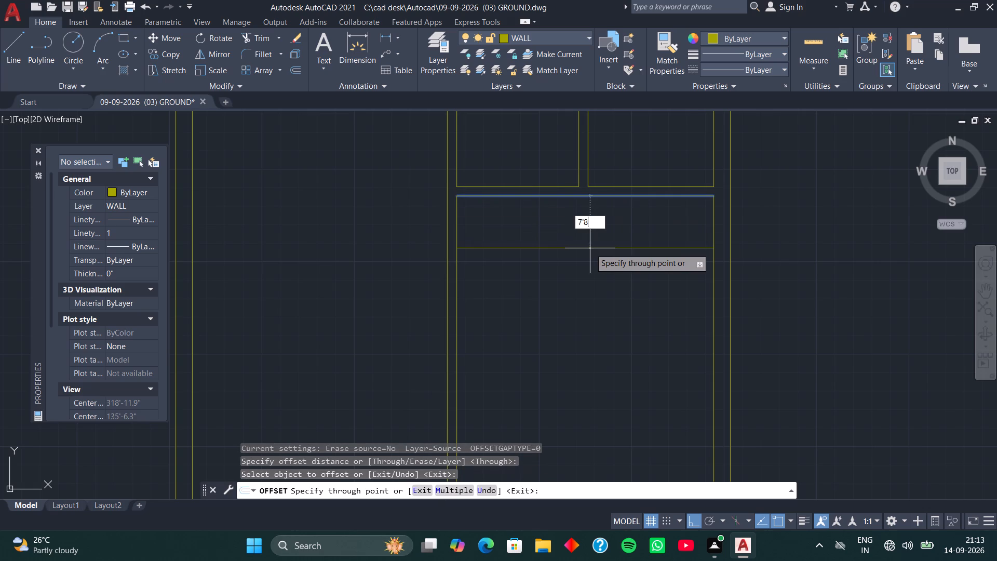
key("Return")
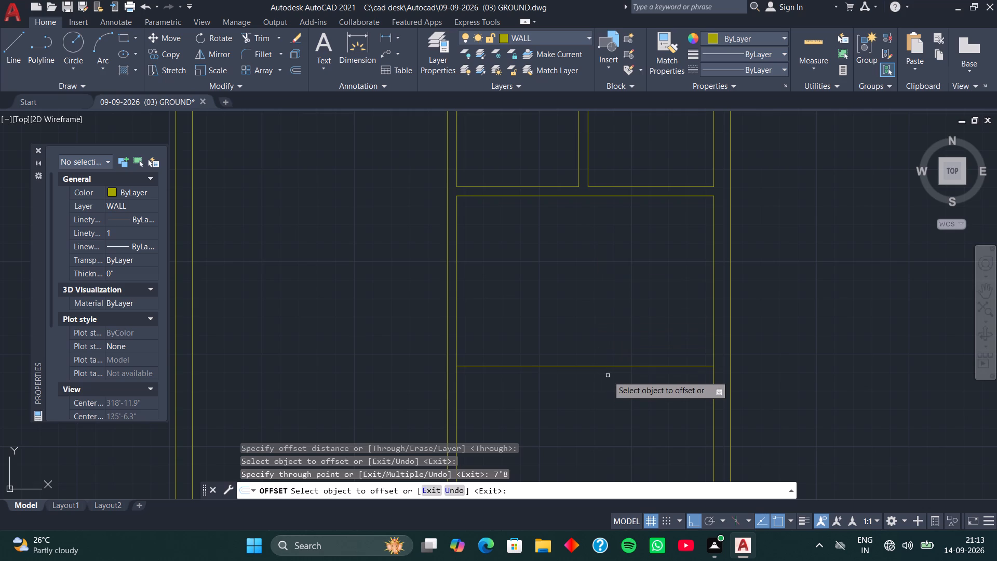
left_click(607, 366)
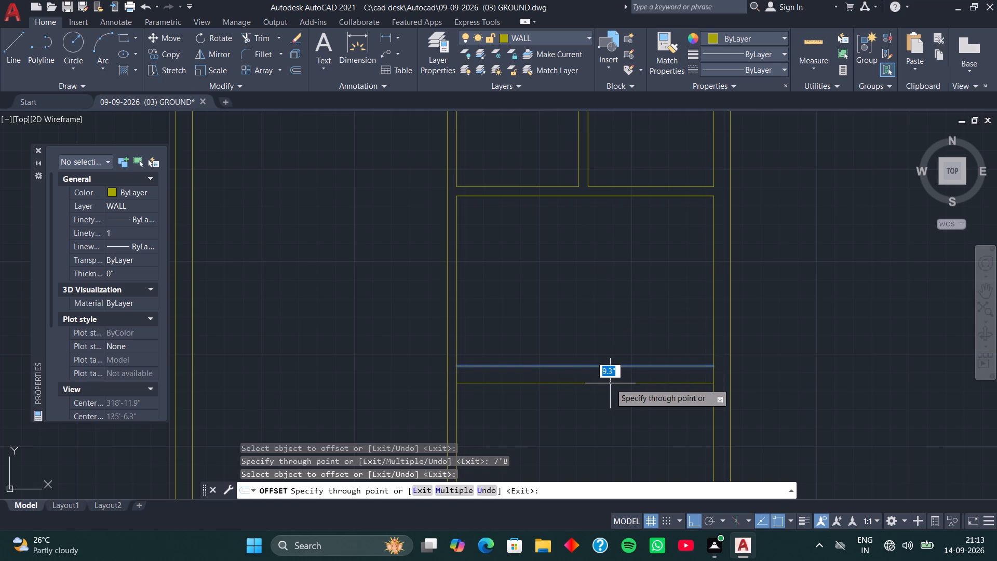
key("5")
key("Return")
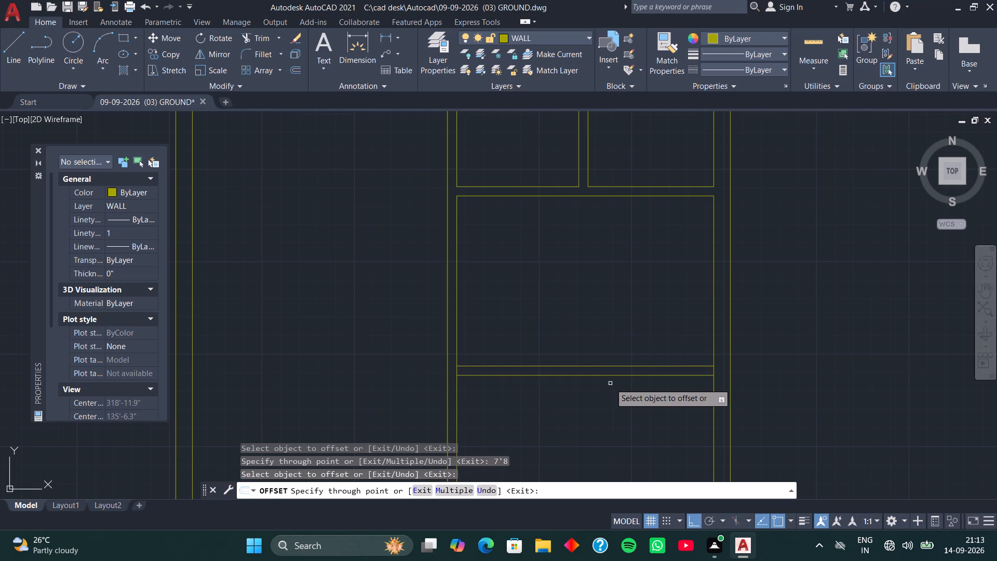
middle_click_drag(725, 405, 670, 397)
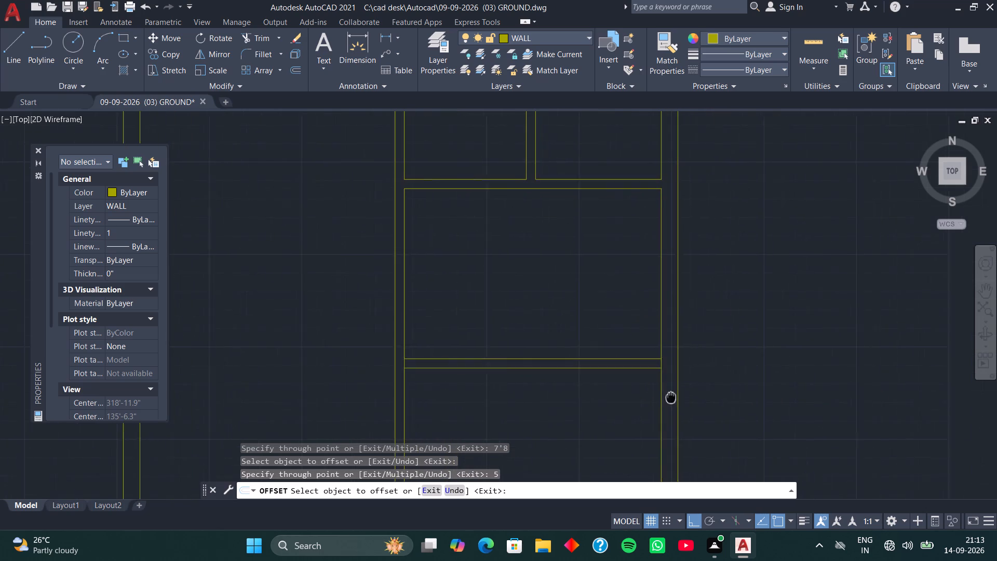
middle_click_drag(670, 397, 655, 397)
key("space")
Trim the right outer wall's inner line between the two lines of the third horizontal partition.
key("t")
key("r")
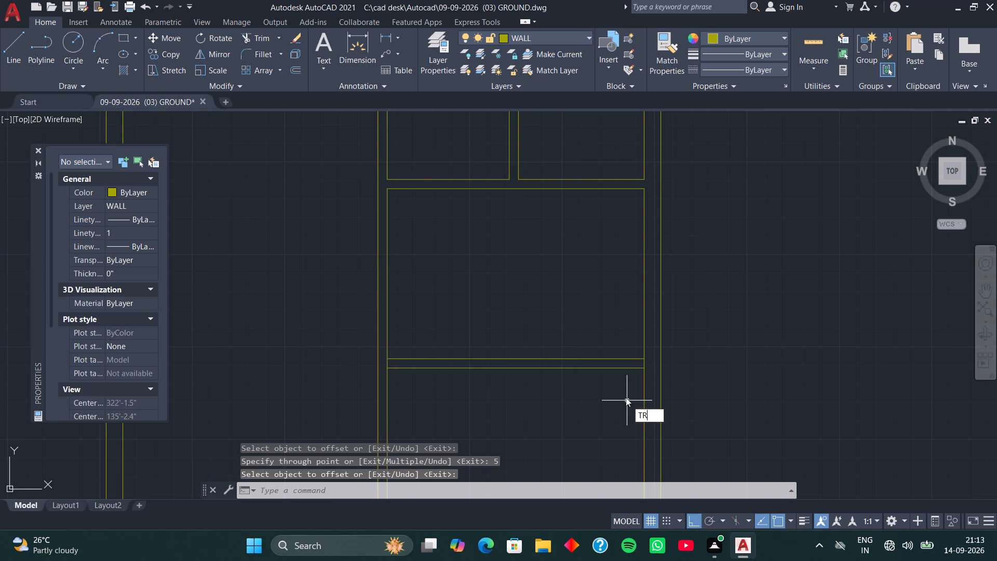
key("space")
scroll(638, 369, "up", 3)
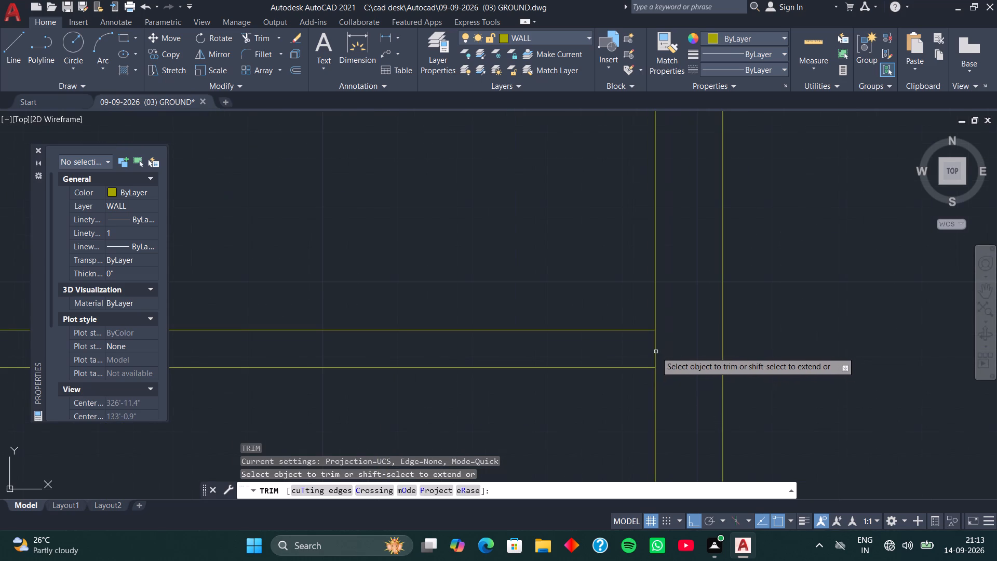
left_click(654, 351)
key("space")
scroll(619, 311, "down", 3)
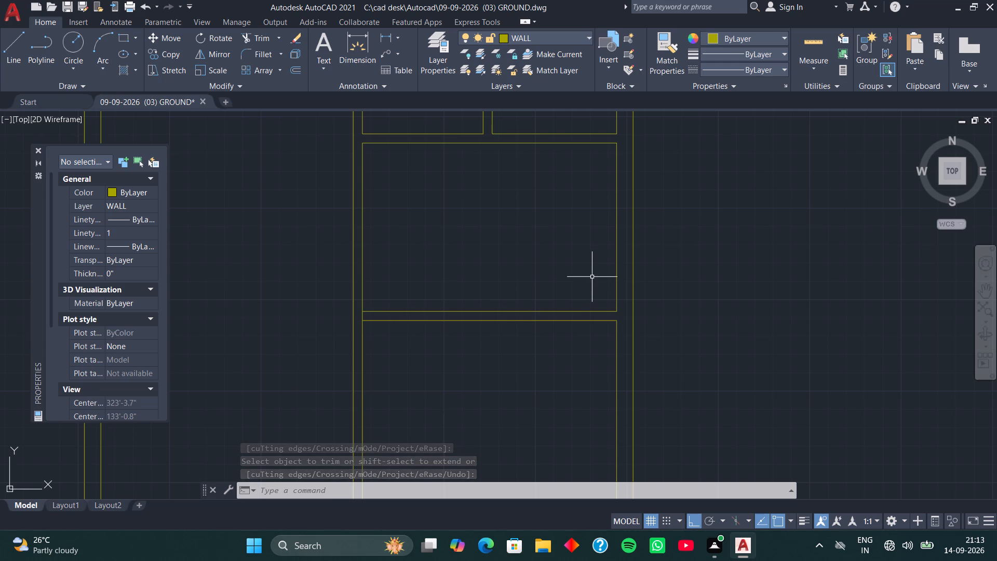
Trim the central vertical partition's right-hand line between the two lines of the third horizontal partition.
middle_click_drag(480, 242, 533, 302)
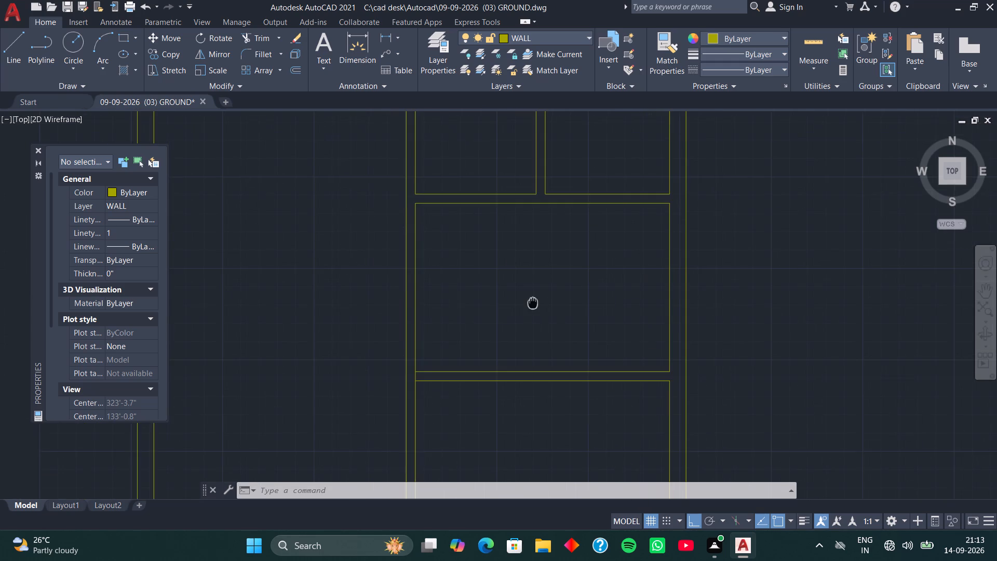
middle_click_drag(533, 302, 546, 238)
middle_click_drag(475, 270, 547, 233)
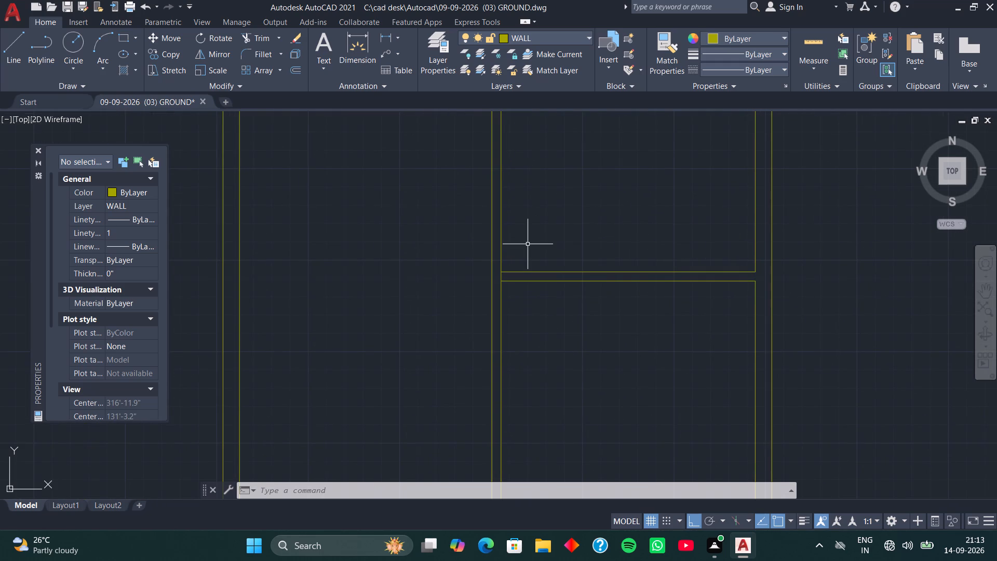
key("t")
type("R")
key("space")
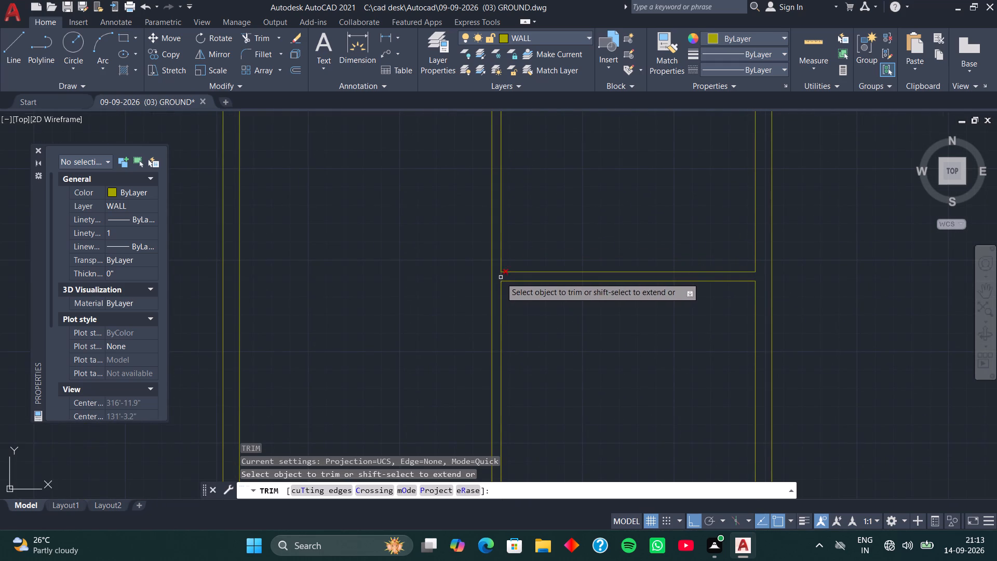
left_click(501, 277)
key("space")
scroll(585, 319, "down", 1)
middle_click_drag(595, 338, 594, 337)
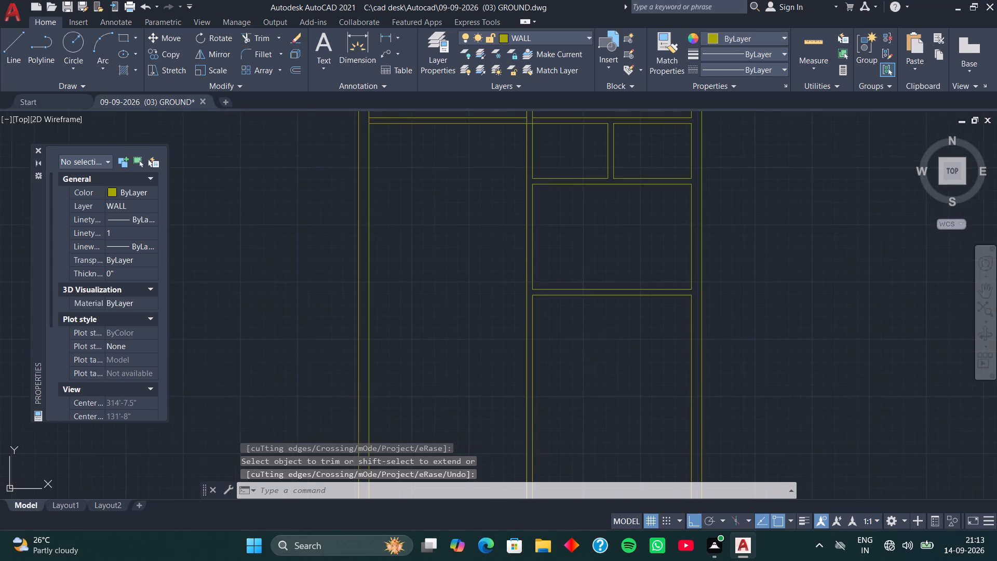
Offset the third horizontal partition's lower line 11' down, between the central vertical partition and the right outer wall.
middle_click_drag(594, 337, 559, 278)
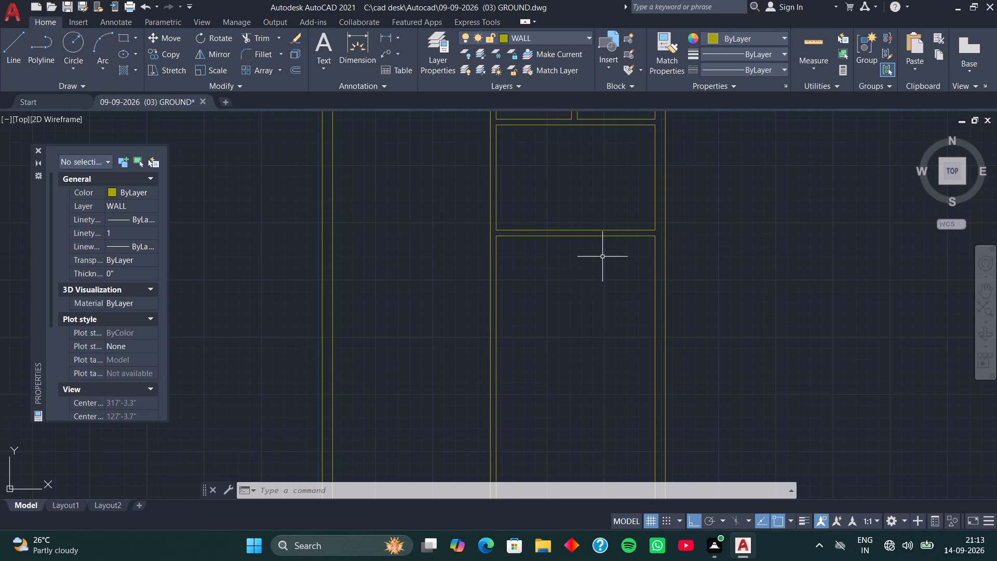
middle_click_drag(597, 259, 569, 267)
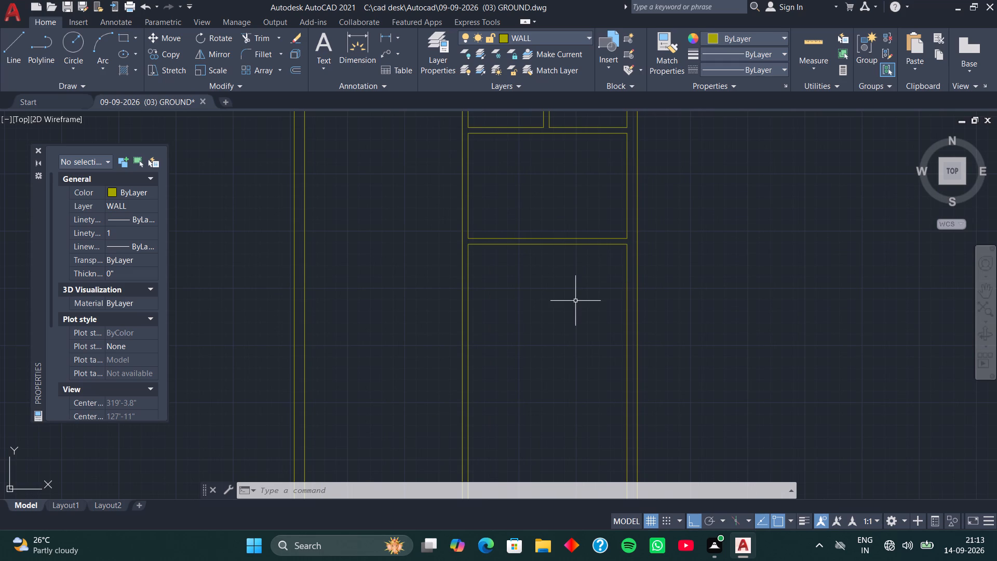
middle_click_drag(569, 298, 565, 278)
scroll(567, 280, "down", 2)
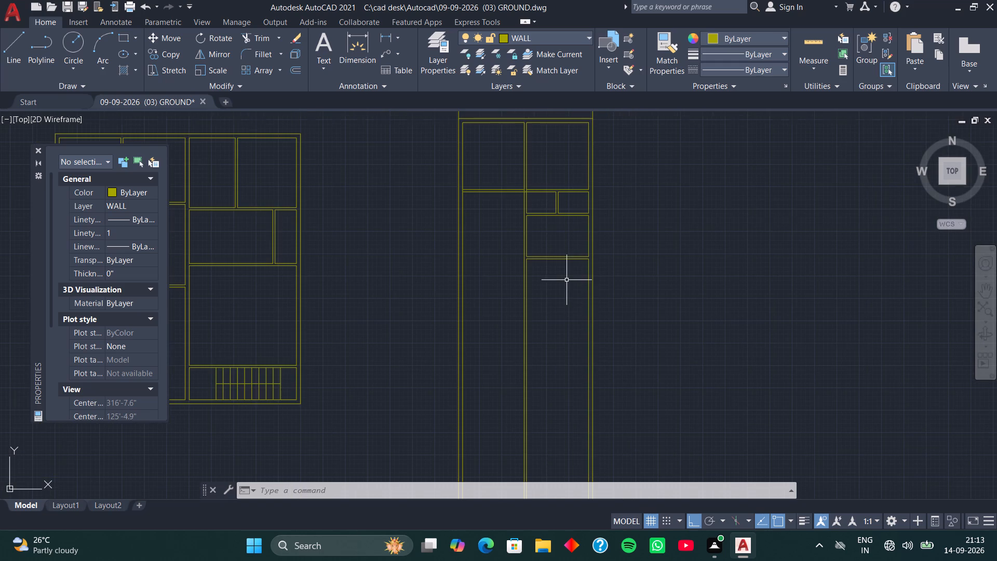
middle_click(567, 280)
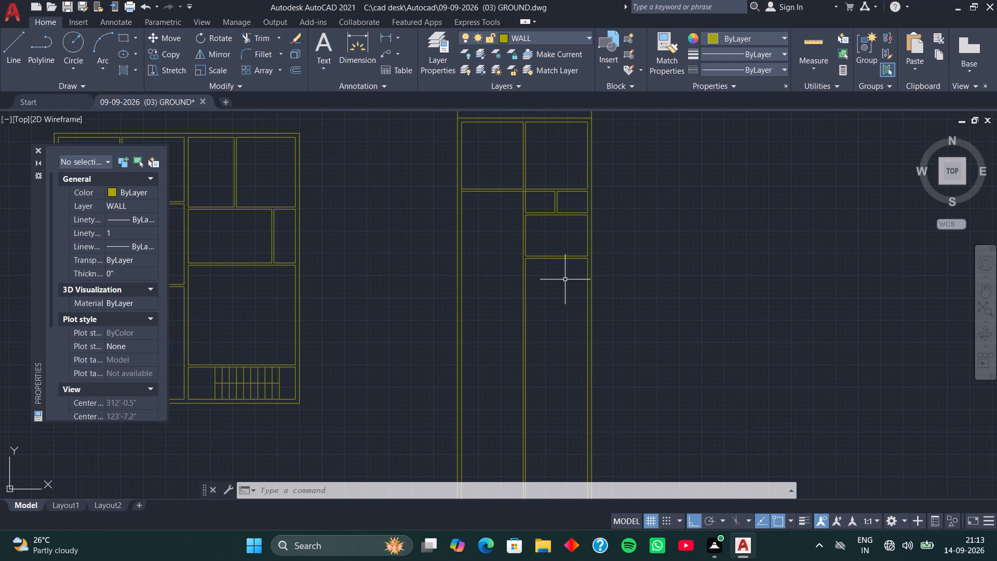
scroll(565, 279, "up", 2)
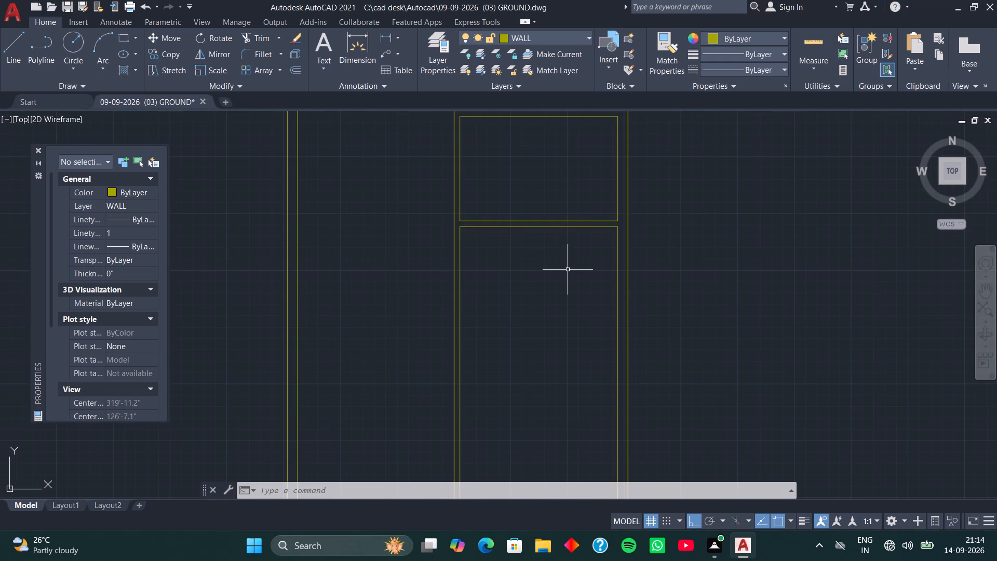
key("o")
key("space")
key("space")
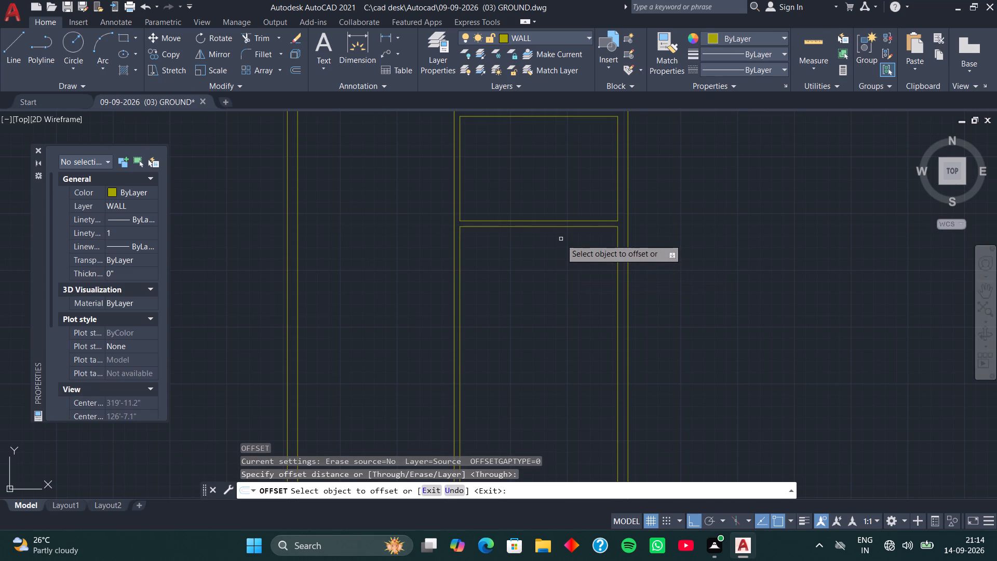
scroll(561, 239, "up", 1)
left_click(557, 219)
scroll(568, 255, "down", 1)
middle_click_drag(570, 270, 562, 258)
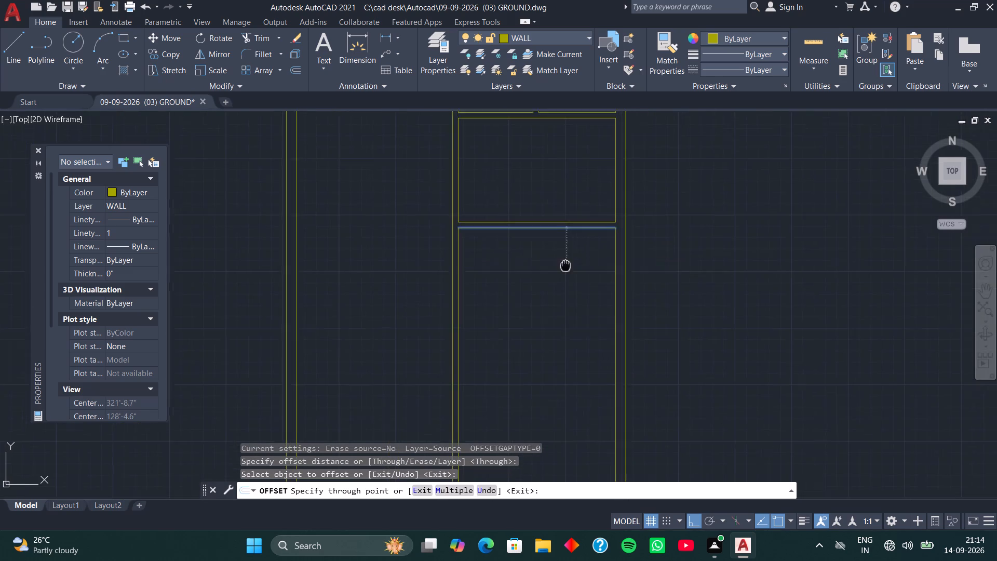
middle_click_drag(562, 258, 543, 210)
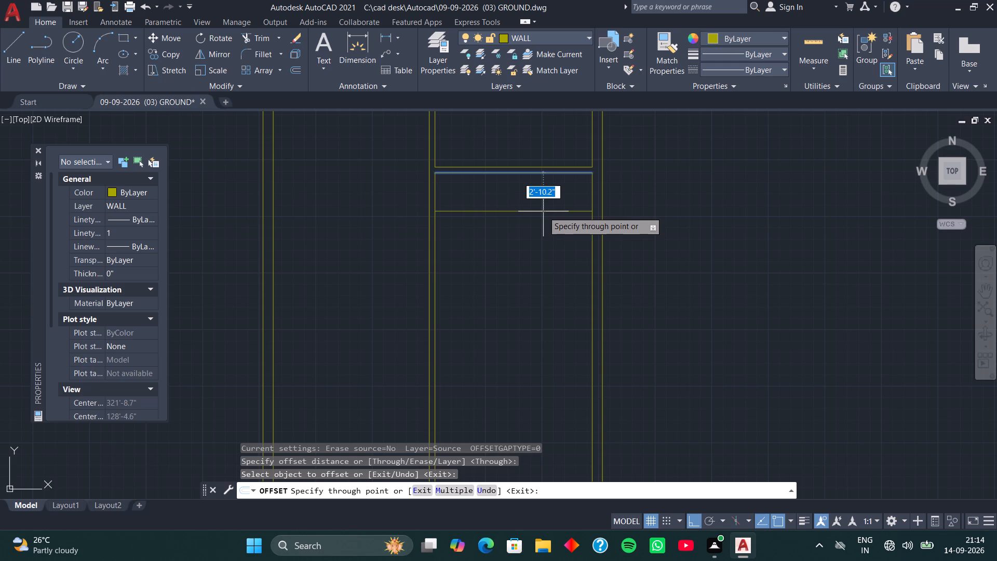
type("11'")
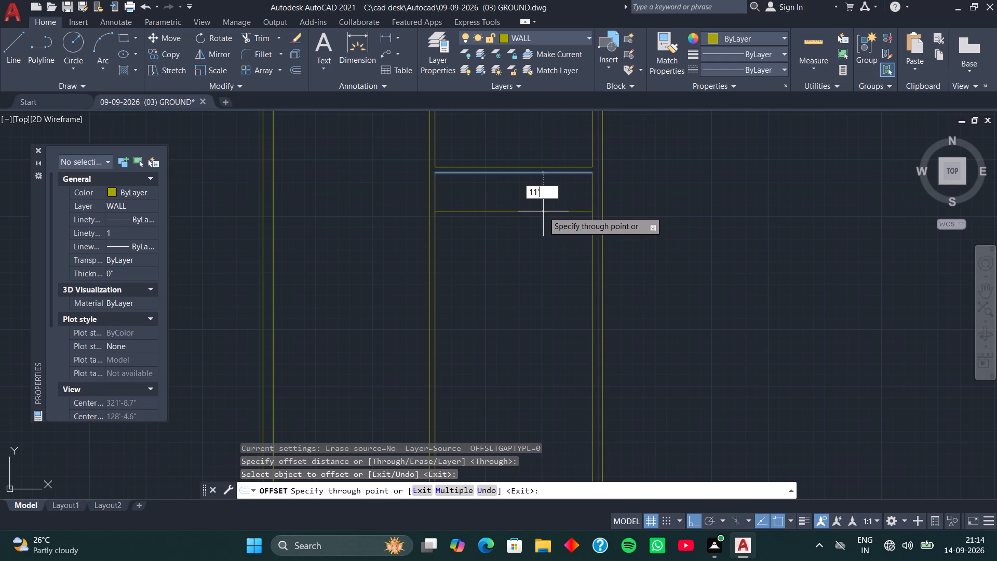
key("Return")
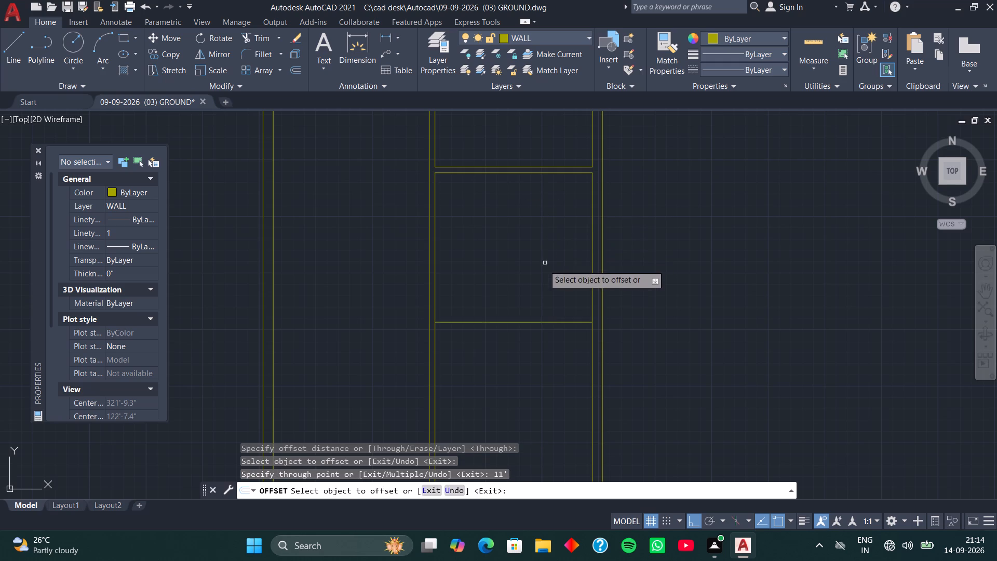
Offset the new horizontal line 5" further down to form the fourth horizontal partition.
left_click(547, 323)
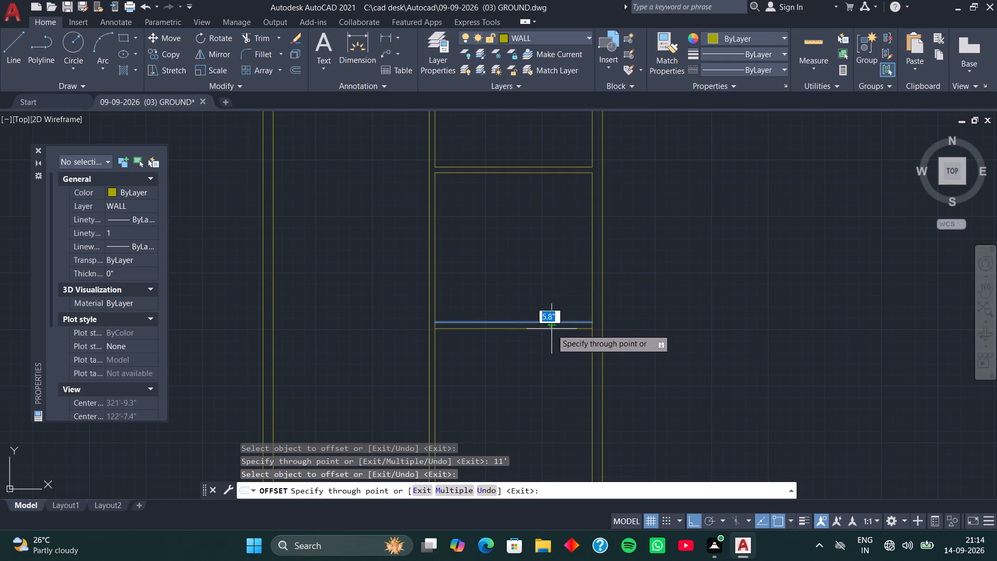
key("5")
key("Return")
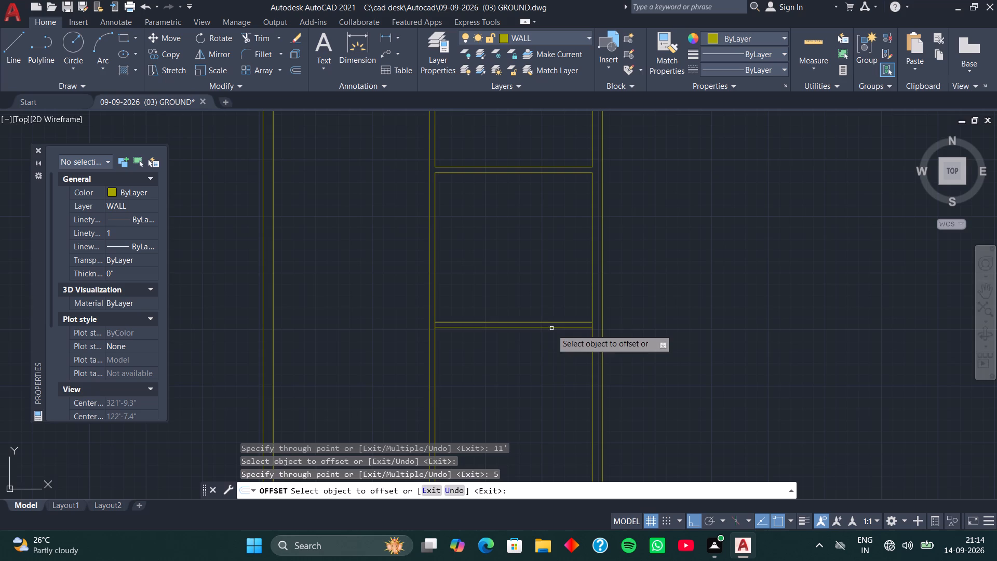
scroll(501, 363, "down", 1)
middle_click_drag(500, 362, 516, 338)
key("space")
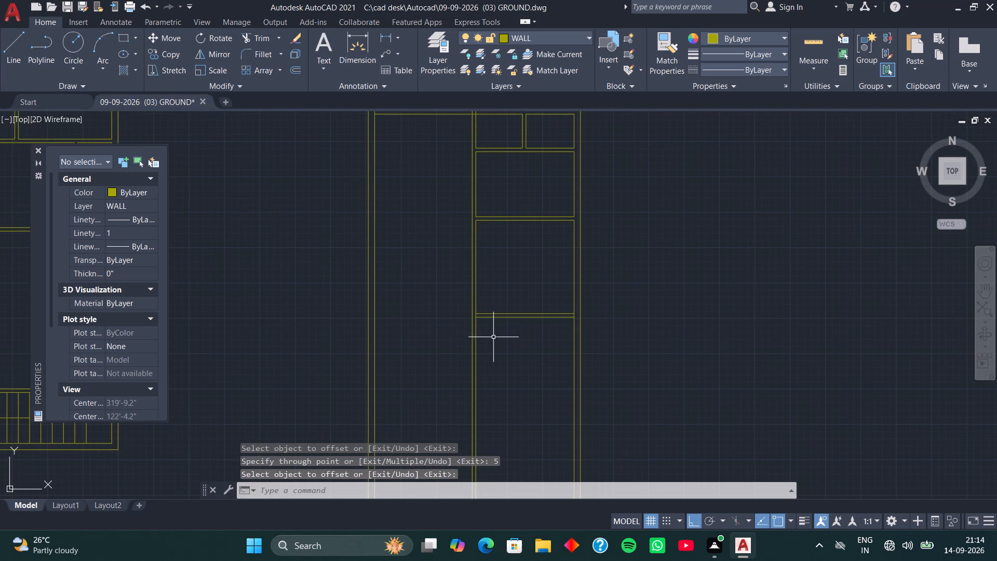
Extend the fourth horizontal partition's lower line to the left-hand line of the central vertical partition.
middle_click_drag(493, 337, 497, 339)
scroll(495, 327, "up", 3)
middle_click_drag(493, 328, 530, 329)
type("EX")
key("space")
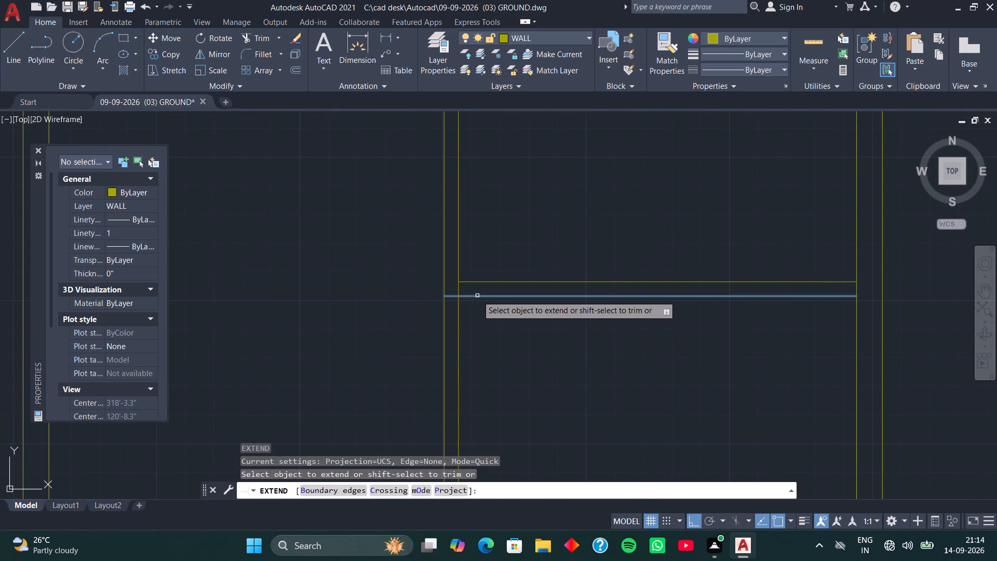
left_click(477, 296)
key("space")
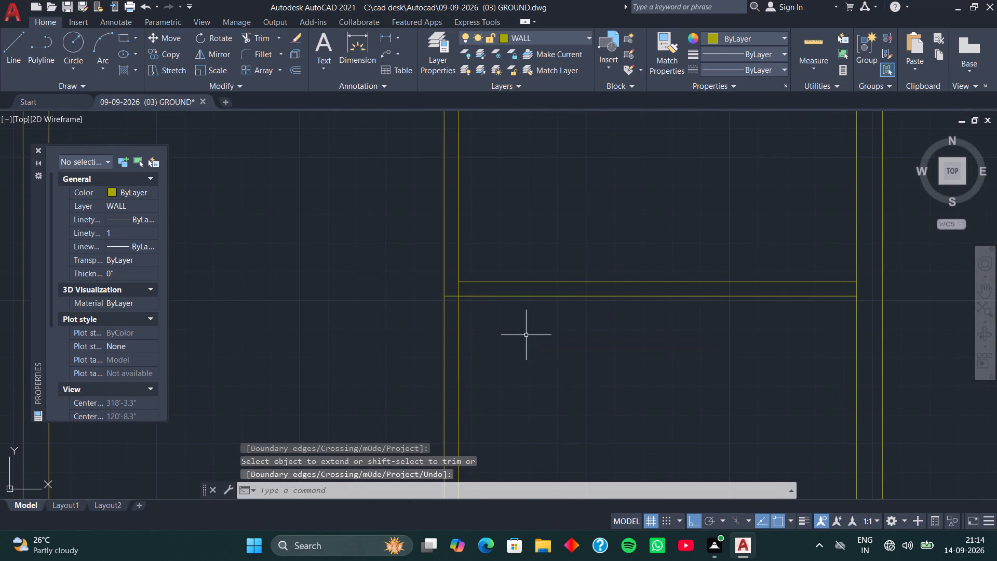
Trim the central vertical partition's lines below the fourth horizontal partition and the short piece inside their junction, leaving a clean wall corner.
scroll(518, 322, "down", 1)
middle_click_drag(529, 351, 508, 313)
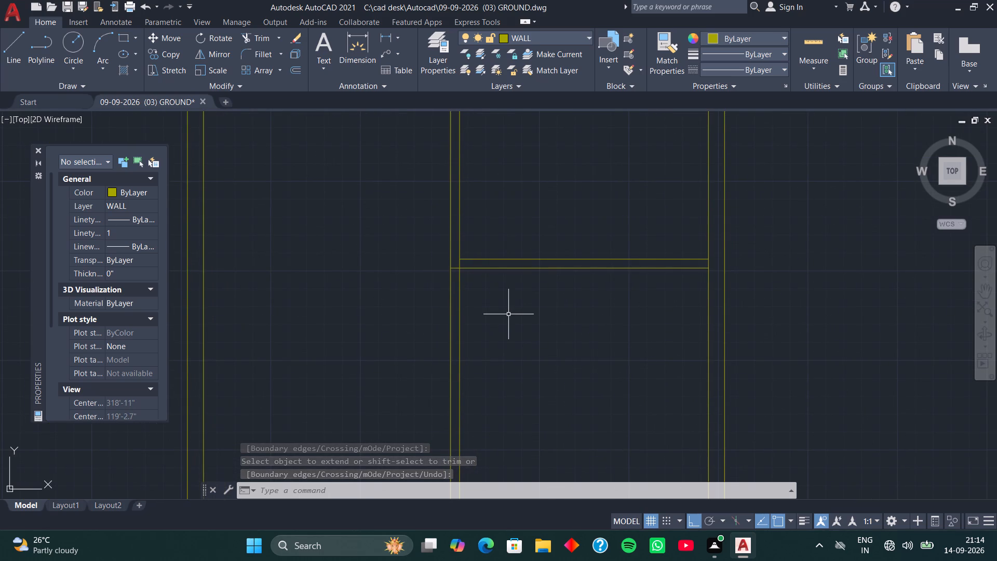
middle_click_drag(500, 321, 521, 296)
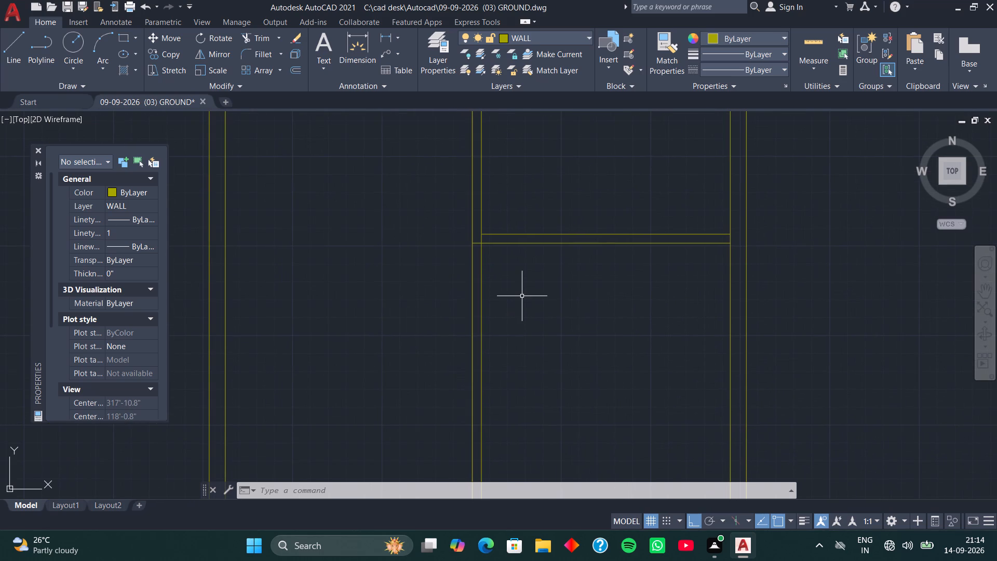
key("t")
type("R")
key("space")
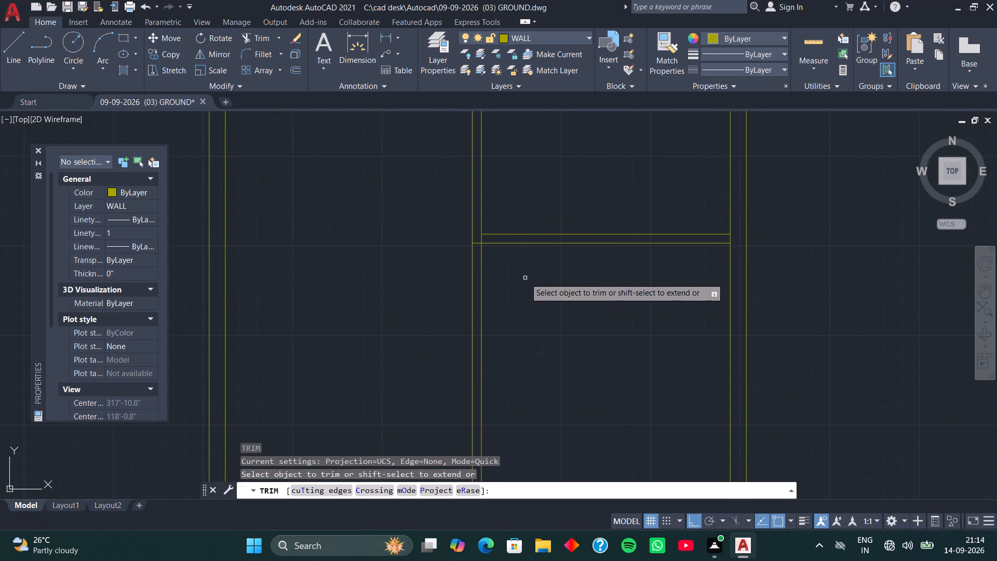
left_click_drag(524, 276, 402, 312)
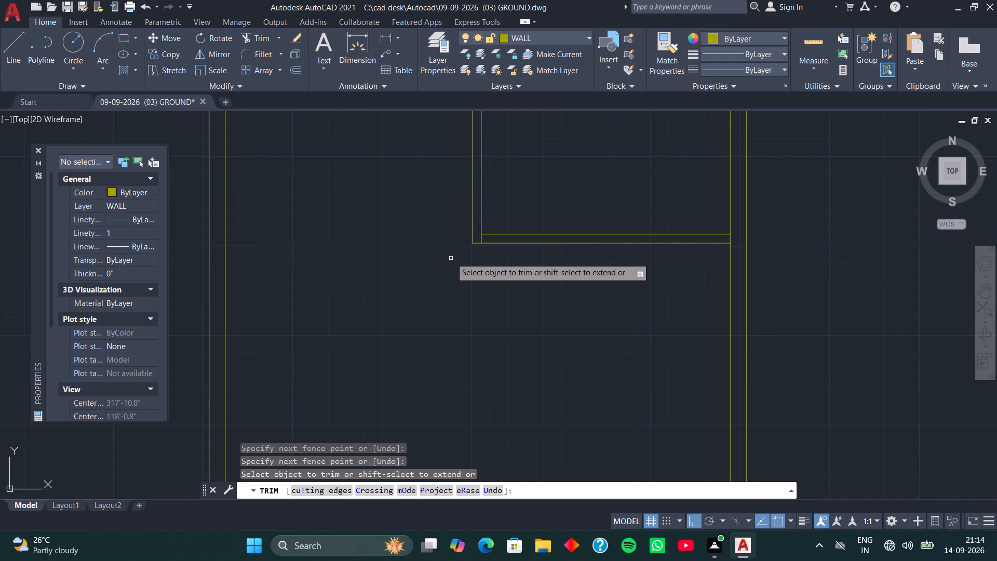
scroll(486, 236, "up", 3)
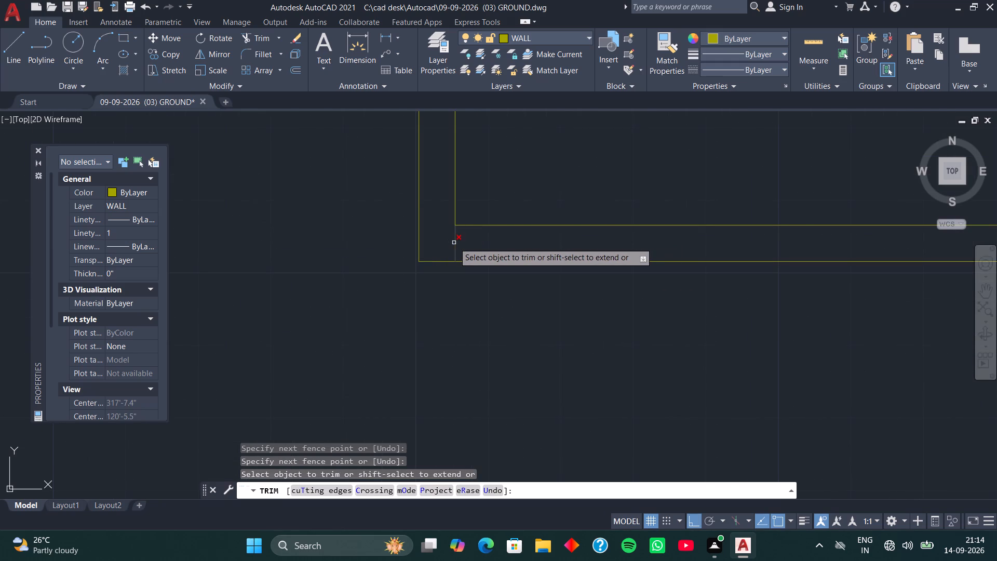
left_click(455, 243)
Trim the right outer wall's inner line between the two lines of the fourth horizontal partition.
scroll(599, 252, "down", 2)
middle_click_drag(682, 290, 406, 319)
middle_click_drag(688, 302, 651, 313)
scroll(620, 299, "up", 4)
left_click_drag(594, 253, 671, 240)
scroll(671, 240, "down", 4)
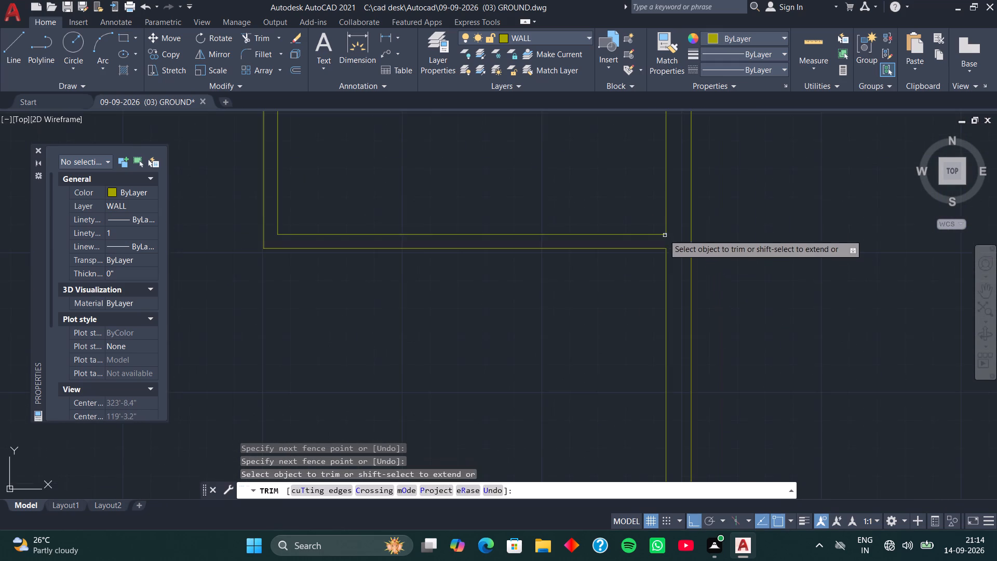
scroll(603, 190, "down", 3)
middle_click_drag(581, 179, 551, 302)
middle_click_drag(556, 289, 555, 288)
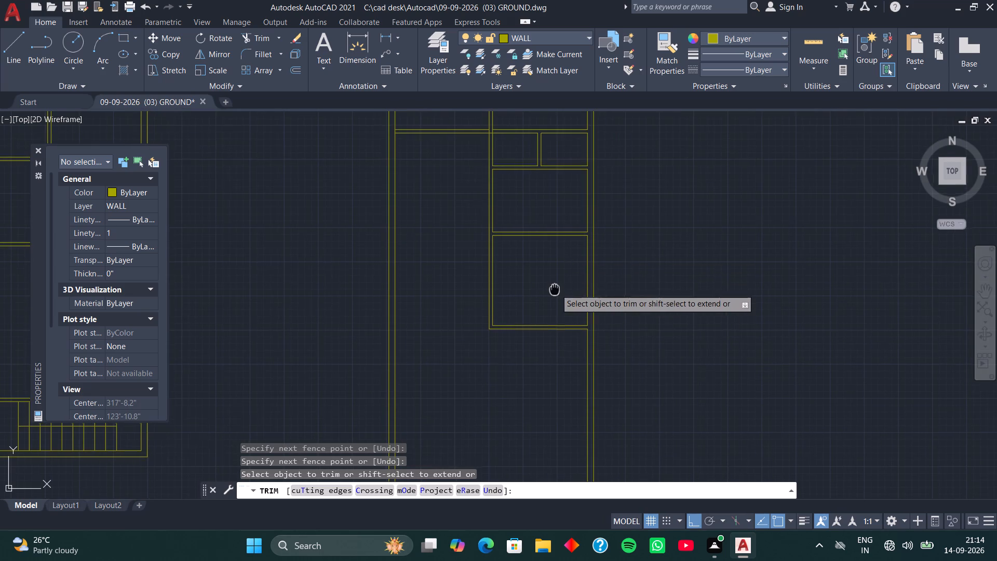
middle_click_drag(555, 288, 549, 266)
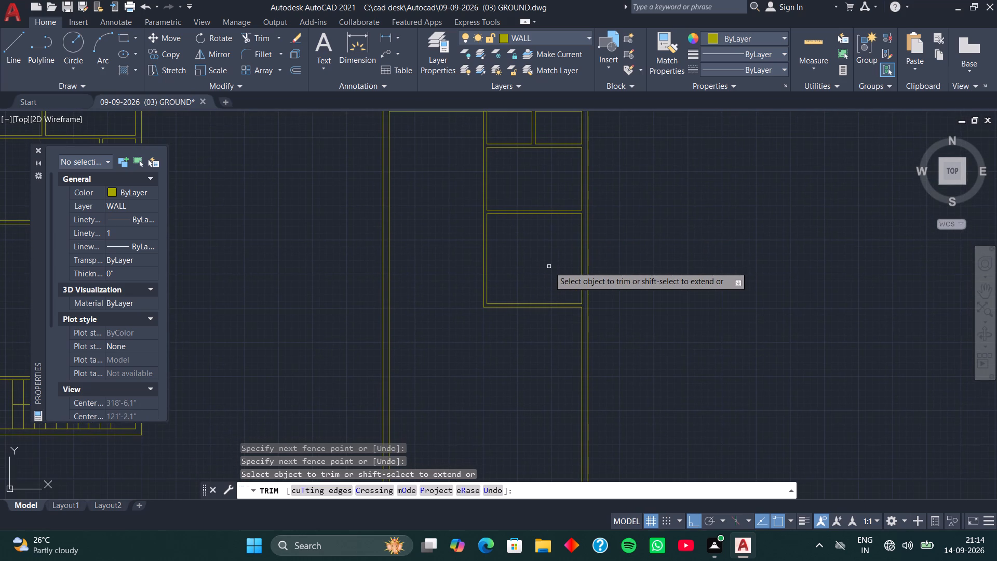
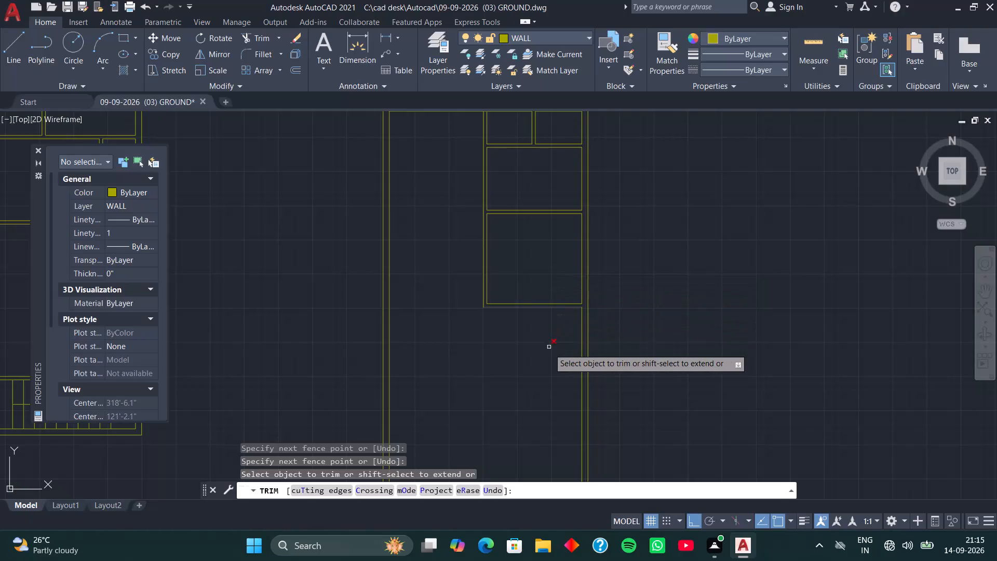
Offset the fourth horizontal partition's lower line 6'6" downward to mark the inner face of the bottom outer wall.
key("space")
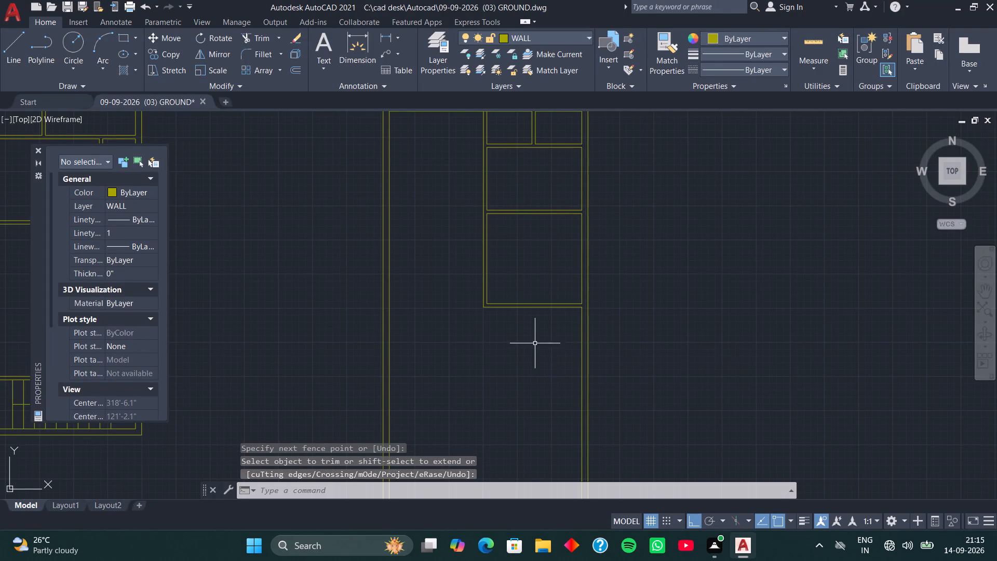
scroll(535, 342, "up", 2)
middle_click_drag(535, 335, 504, 344)
key("o")
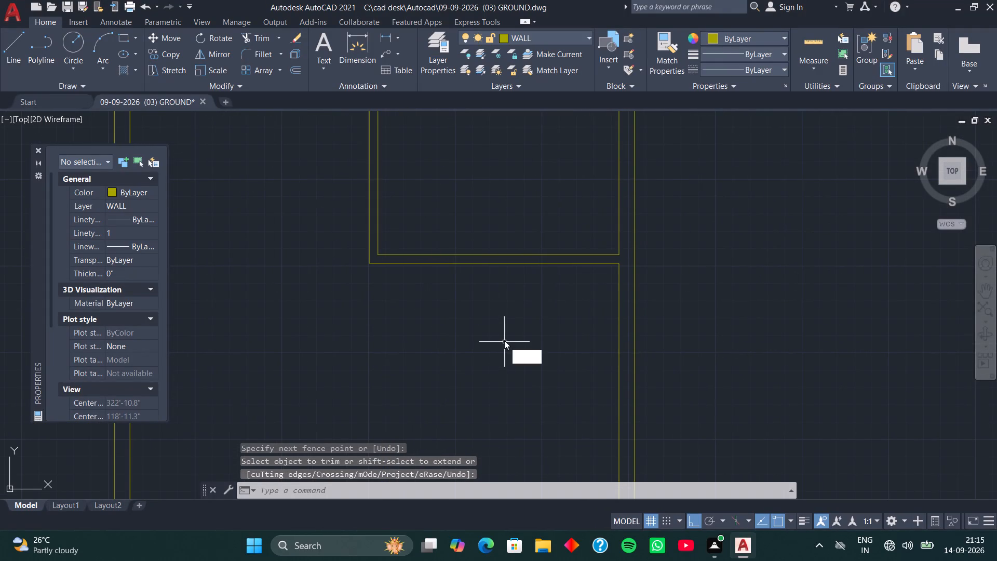
key("space")
key("space")
left_click_drag(515, 282, 516, 274)
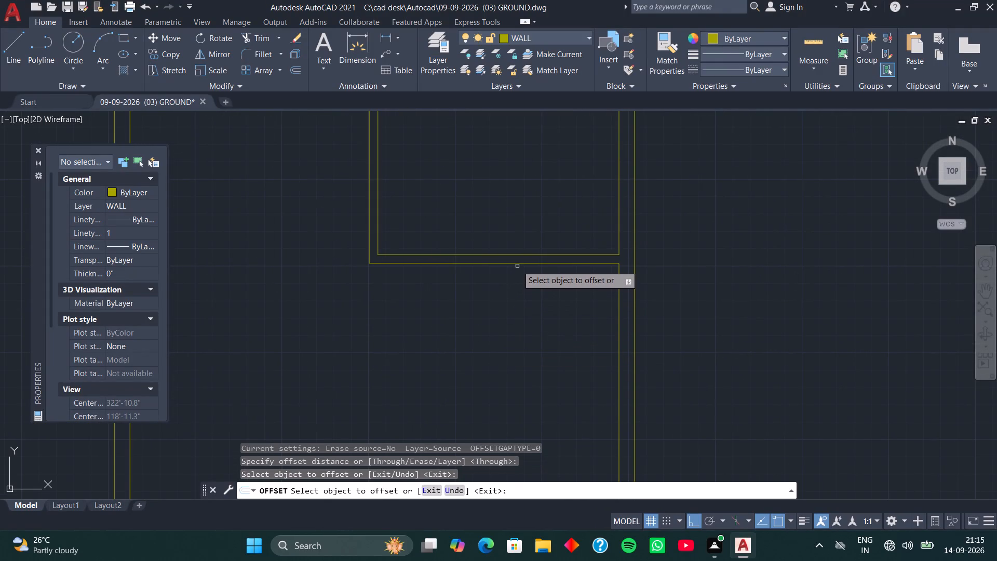
left_click(517, 262)
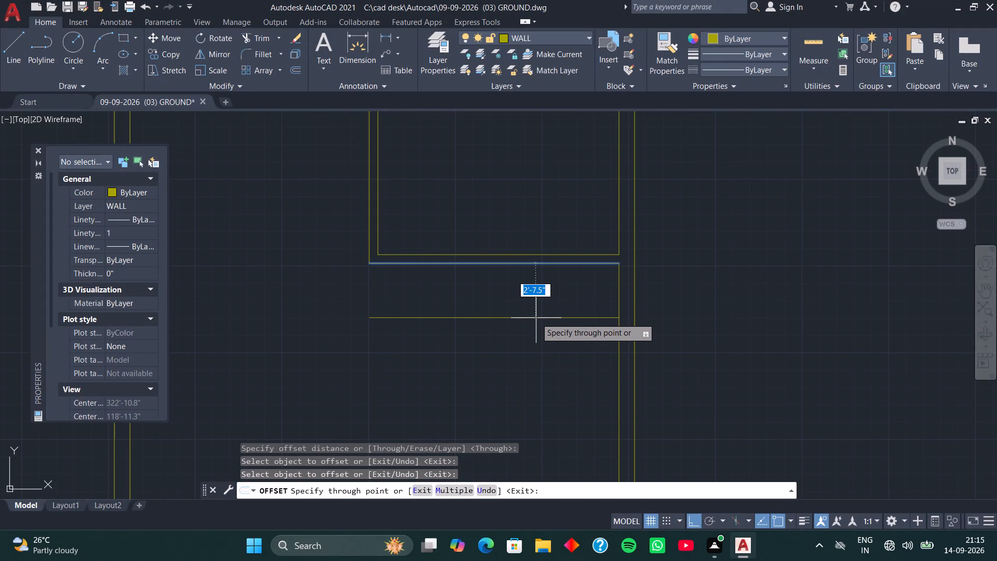
type("6'6")
key("Return")
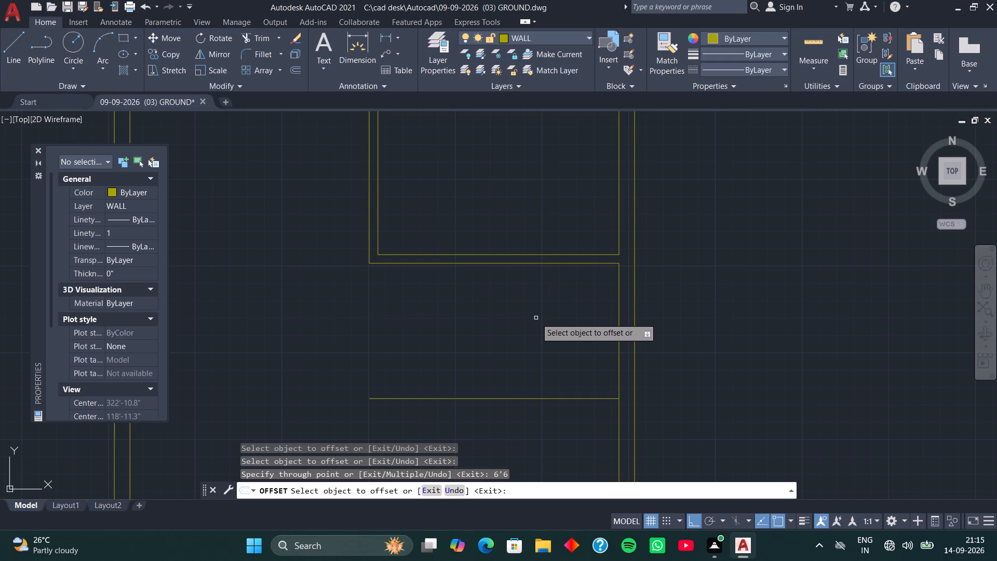
Offset the new bottom line 9" further down to form the thickness of the bottom outer wall.
middle_click_drag(538, 336, 508, 207)
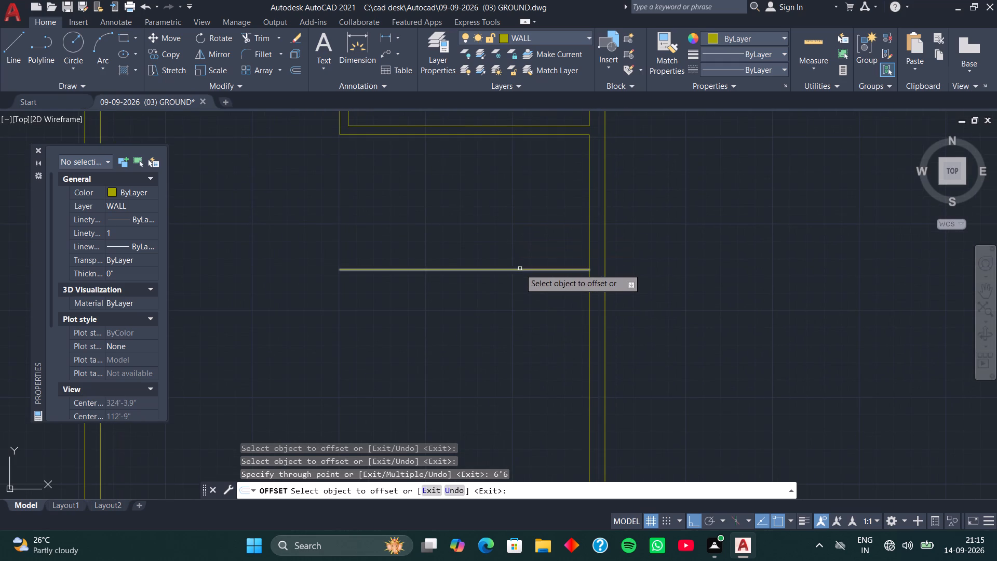
left_click(520, 269)
key("9")
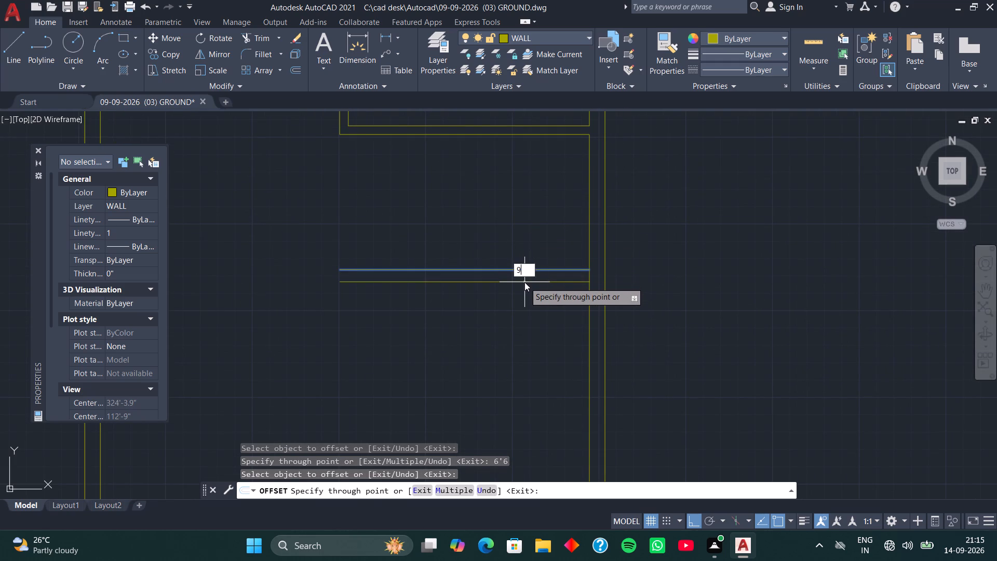
key("Return")
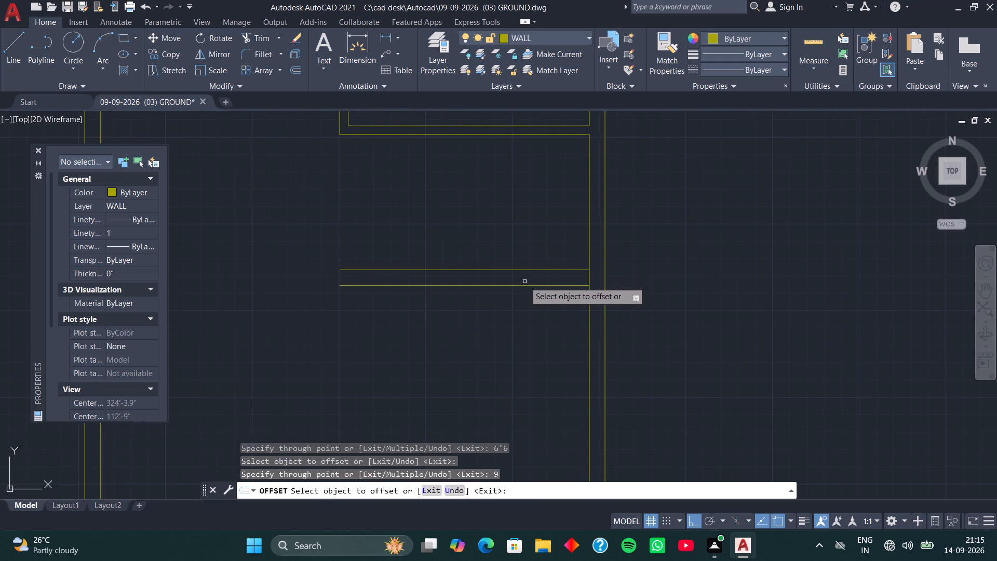
key("space")
Extend the bottom outer wall's lower line to the outer line of the right outer wall.
key("e")
type("X")
key("space")
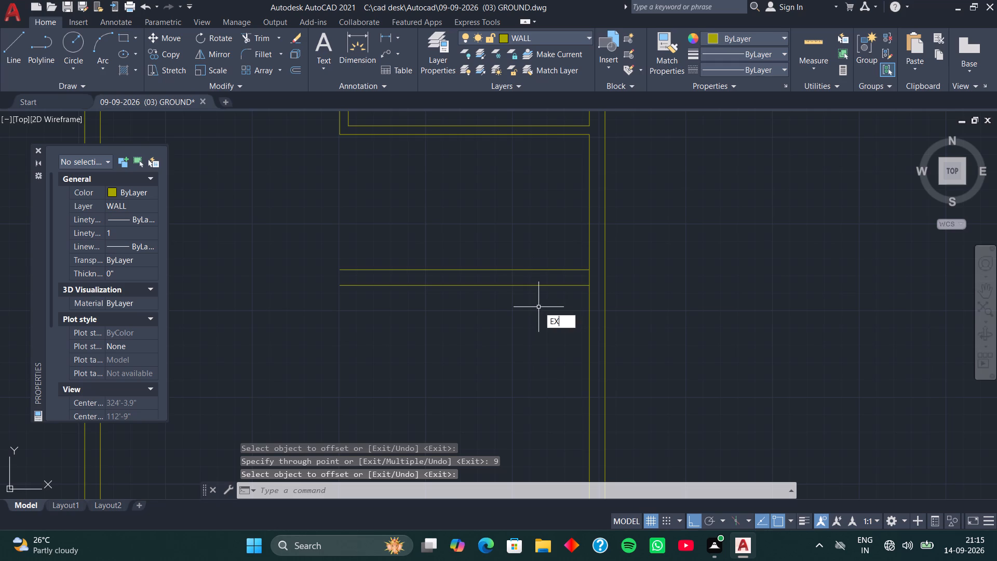
left_click(551, 287)
key("space")
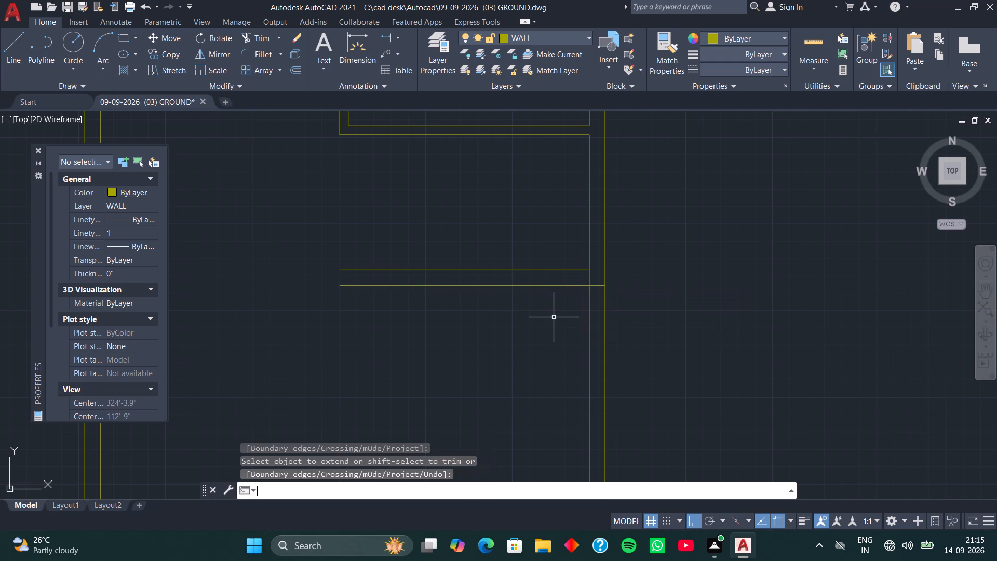
Trim the right outer wall's lines below the bottom wall and its inner line between the bottom wall's lines, leaving a clean corner.
key("t")
type("R")
key("space")
left_click_drag(557, 314, 572, 315)
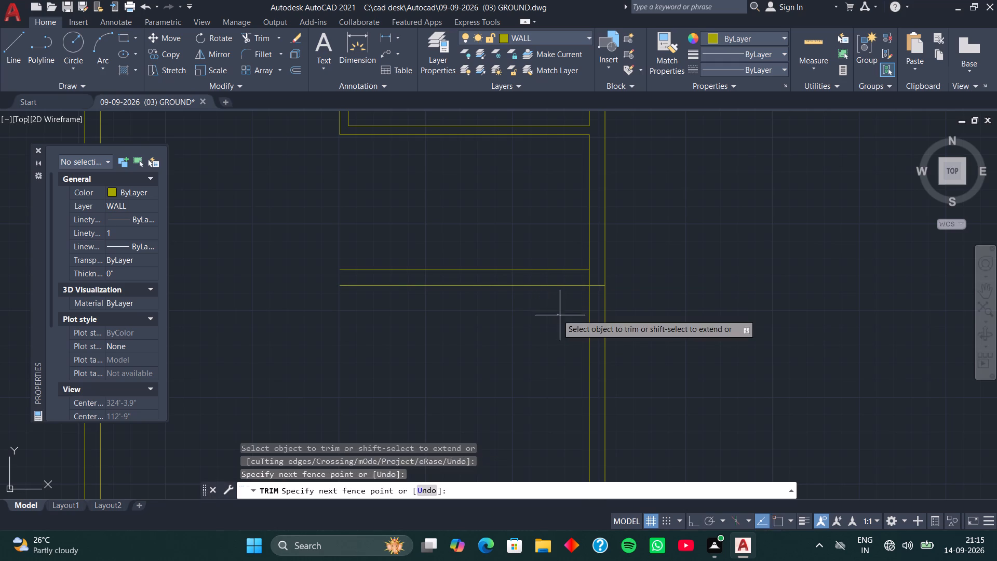
left_click_drag(572, 315, 731, 305)
scroll(585, 287, "up", 3)
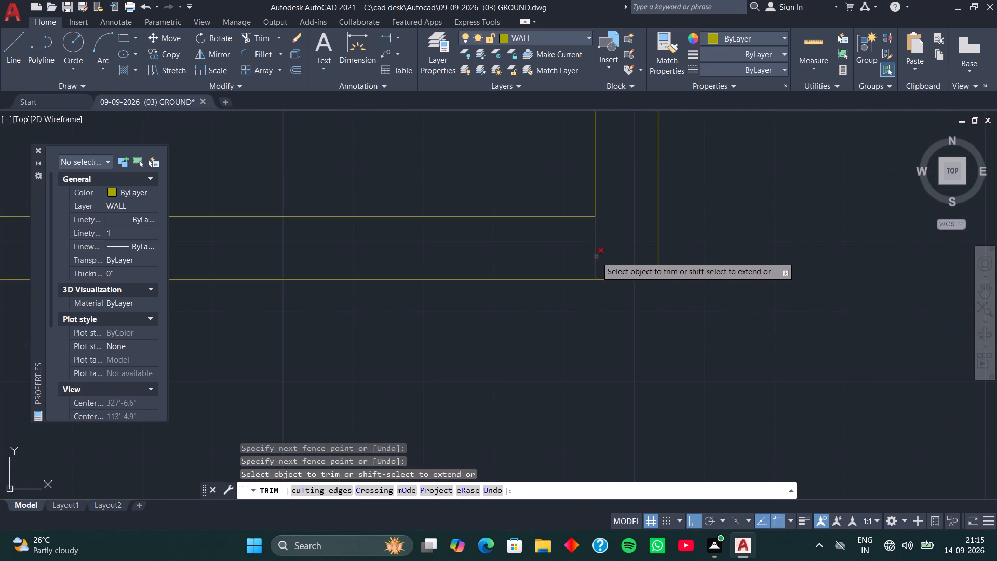
left_click(596, 257)
scroll(591, 257, "down", 4)
scroll(569, 315, "down", 1)
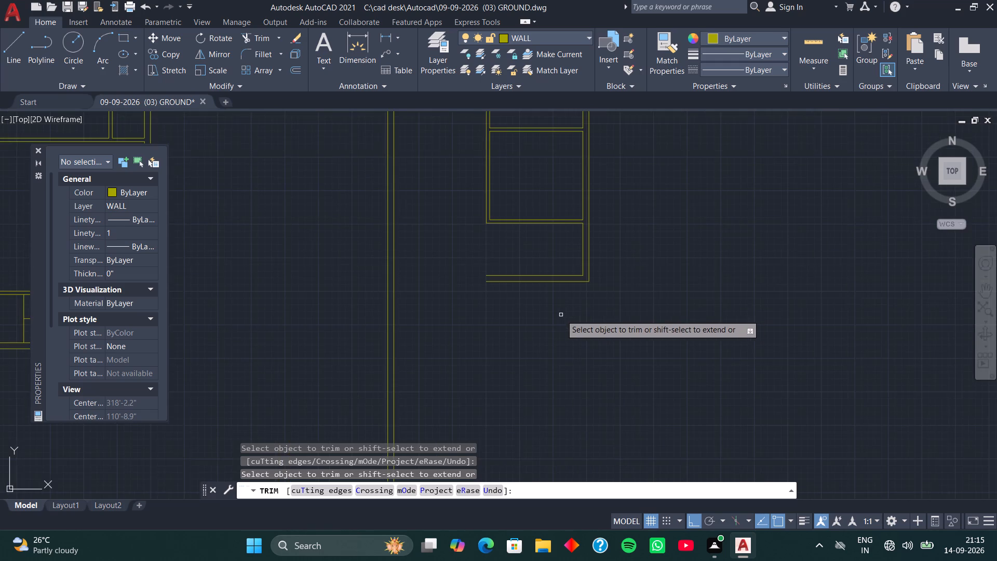
middle_click_drag(561, 315, 592, 323)
key("space")
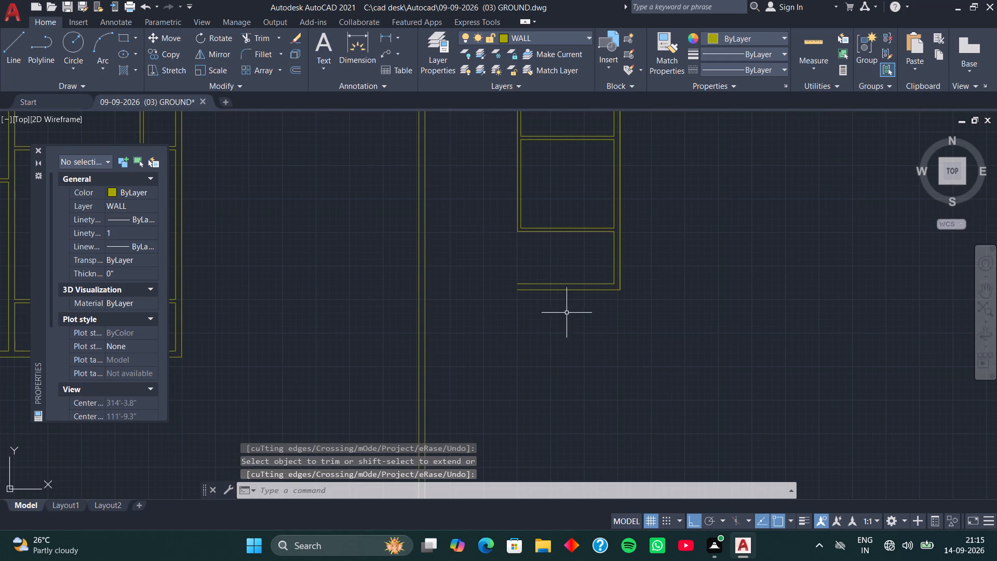
Extend both bottom wall lines to the left outer wall, taking the lower one through to its outer line.
key("e")
key("x")
key("space")
left_click_drag(563, 270, 542, 342)
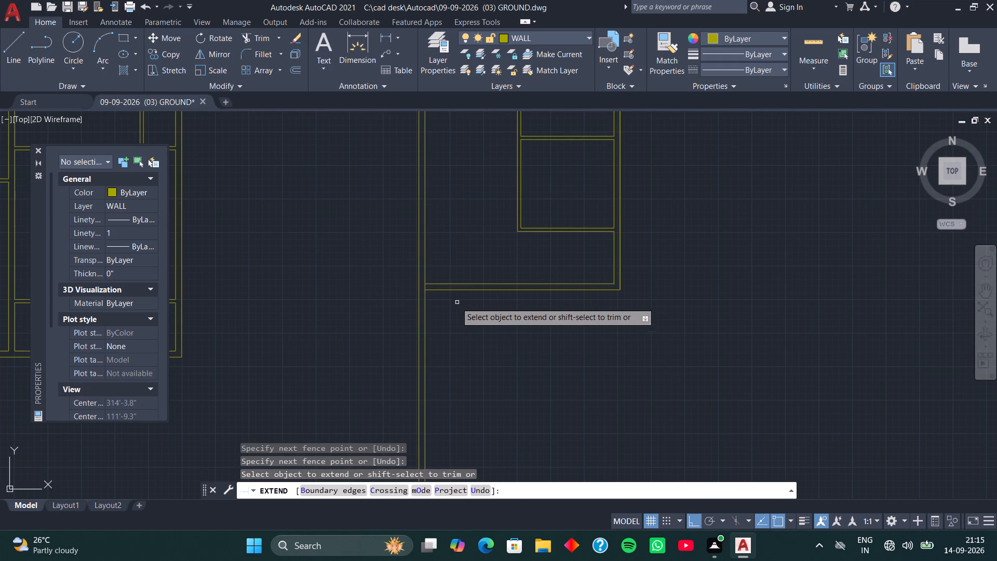
left_click(441, 291)
key("space")
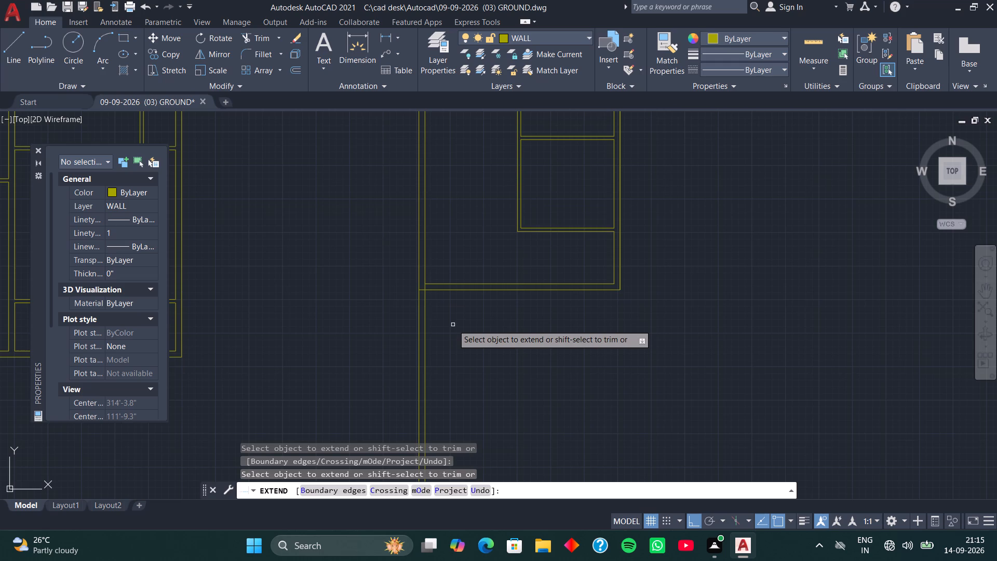
Trim the left outer wall's lines below the bottom wall and its inner line inside the junction, leaving a clean corner.
key("t")
key("r")
key("space")
left_click_drag(454, 316, 448, 318)
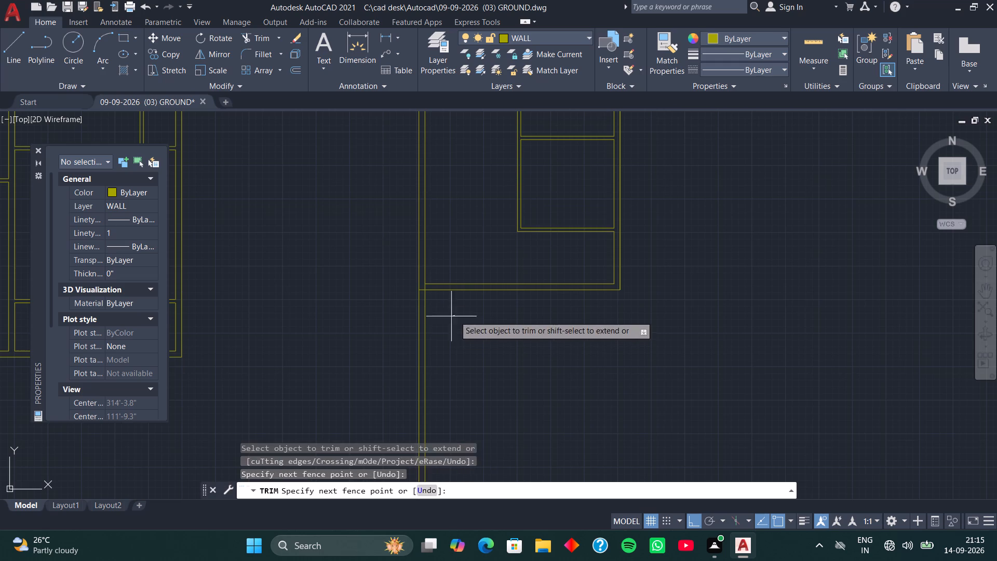
left_click_drag(448, 318, 353, 336)
scroll(415, 287, "up", 3)
left_click(443, 281)
scroll(501, 266, "down", 2)
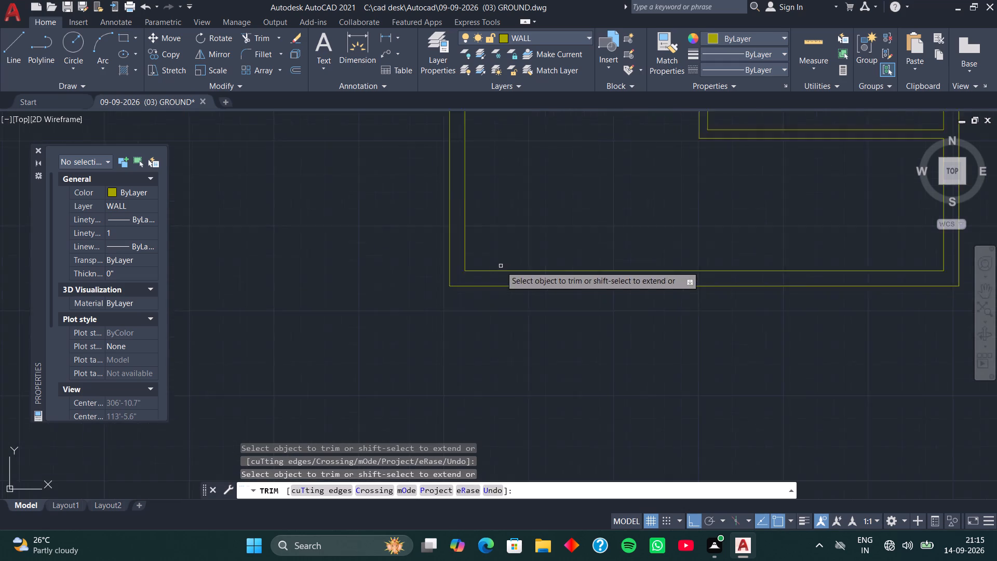
middle_click_drag(514, 212, 484, 294)
middle_click_drag(509, 283, 477, 295)
key("space")
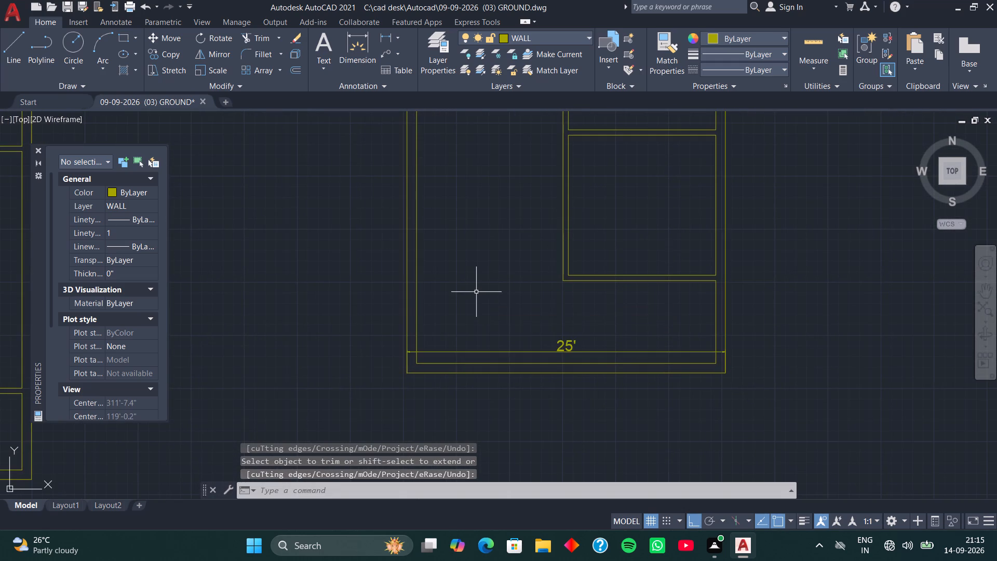
Delete the 25' dimension across the lower part of the second floor plan.
scroll(476, 292, "down", 2)
scroll(516, 315, "up", 4)
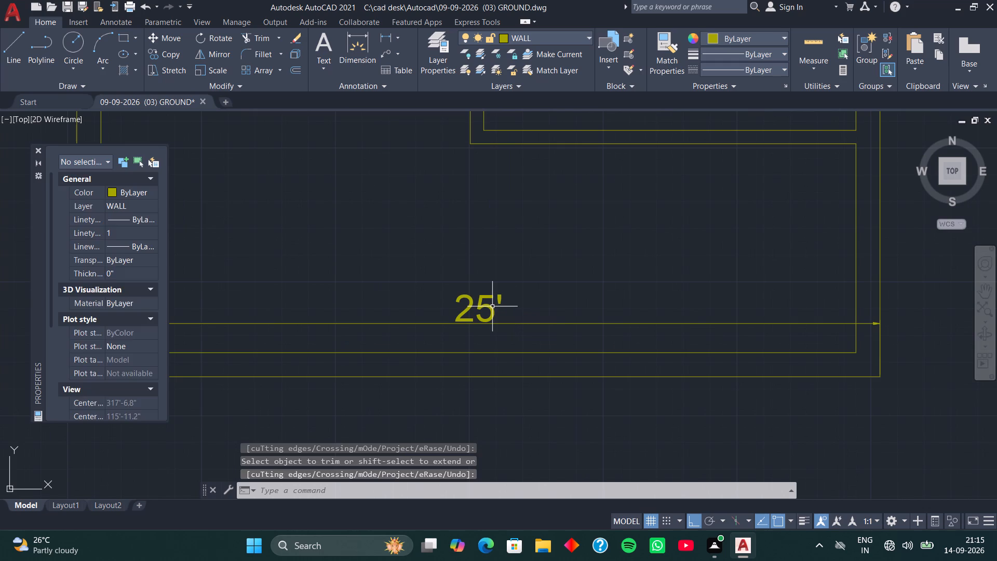
left_click(492, 306)
key("Delete")
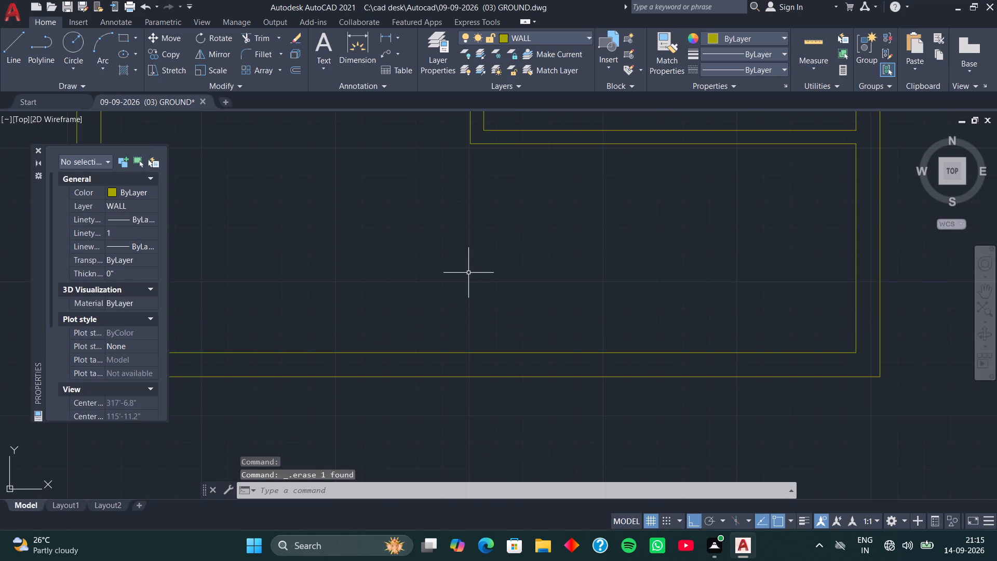
Trim the left outer wall's inner line between the two lines of the full-width horizontal partition above the small rooms.
scroll(468, 273, "down", 3)
middle_click_drag(431, 241, 457, 349)
middle_click_drag(443, 253, 432, 300)
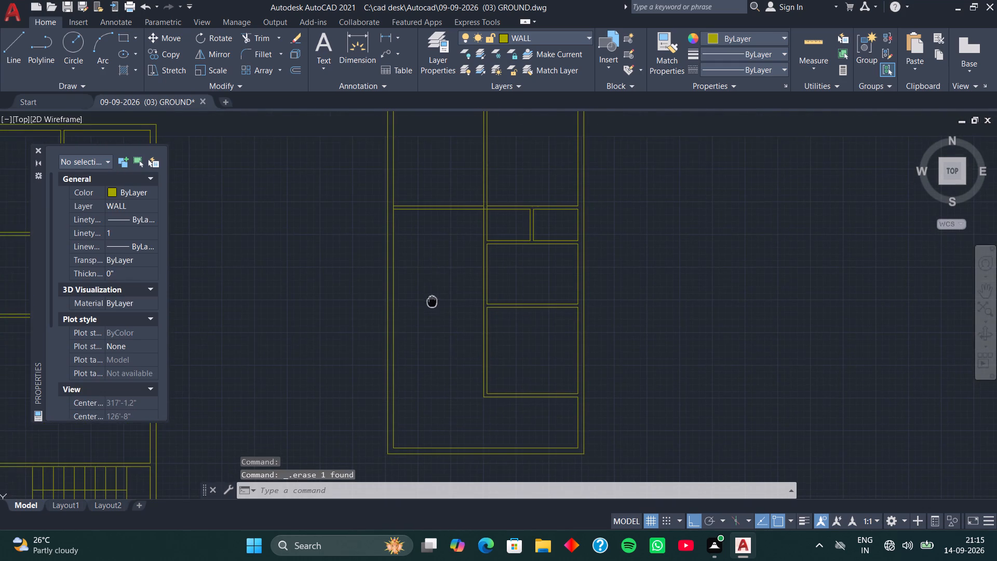
middle_click_drag(432, 300, 432, 301)
middle_click_drag(434, 274, 422, 277)
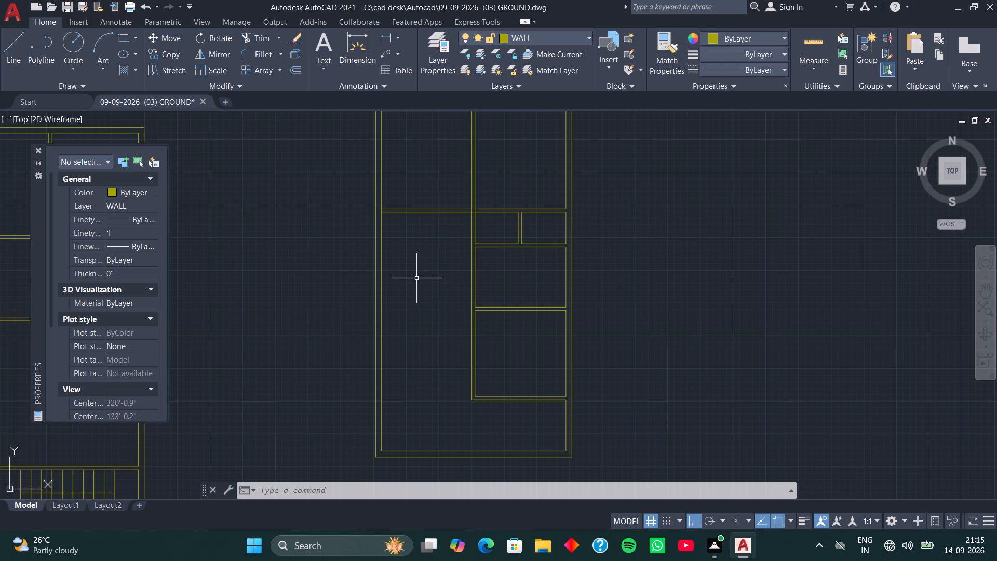
scroll(409, 233, "up", 2)
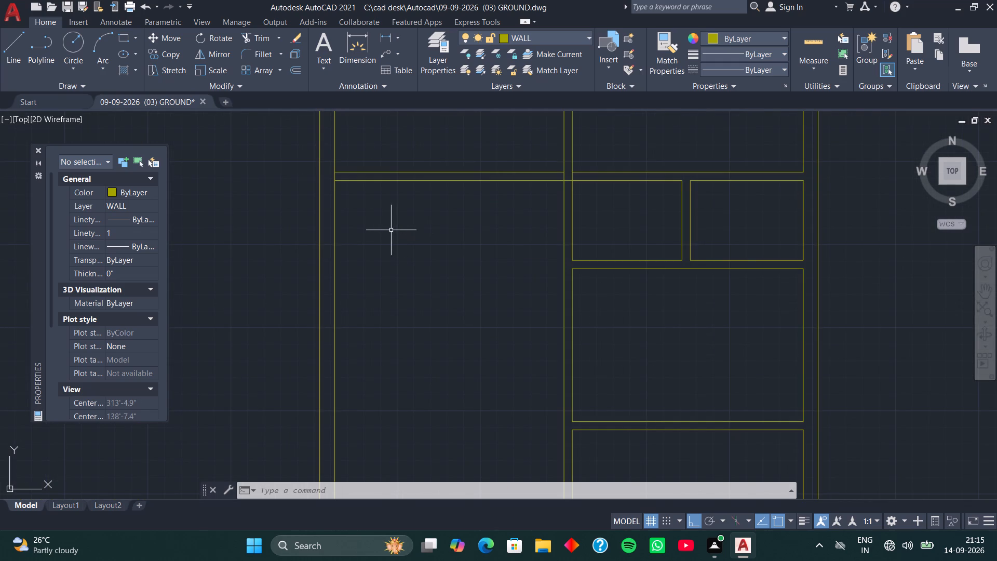
middle_click_drag(390, 230, 425, 296)
middle_click_drag(392, 266, 437, 306)
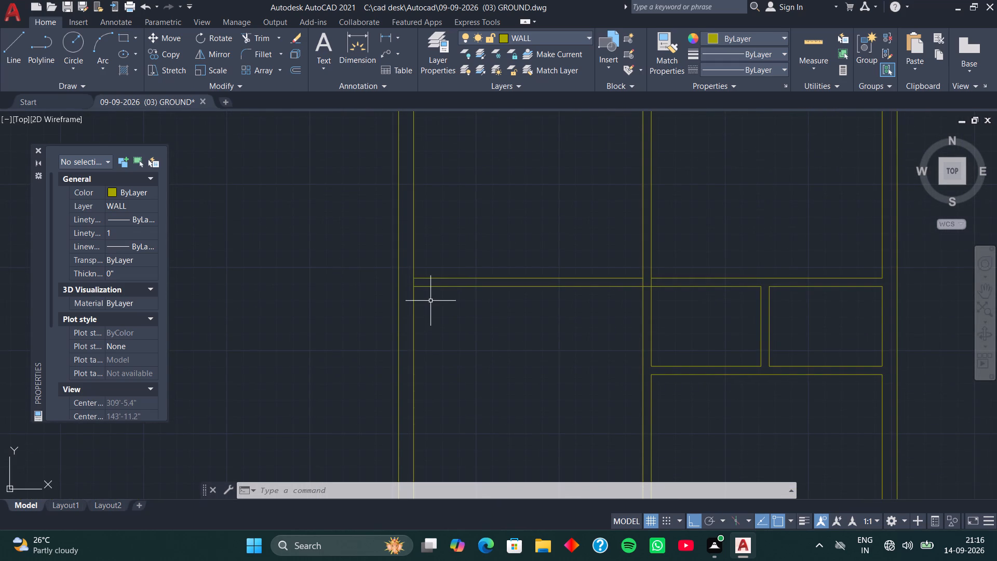
key("t")
type("R")
key("space")
scroll(406, 283, "up", 3)
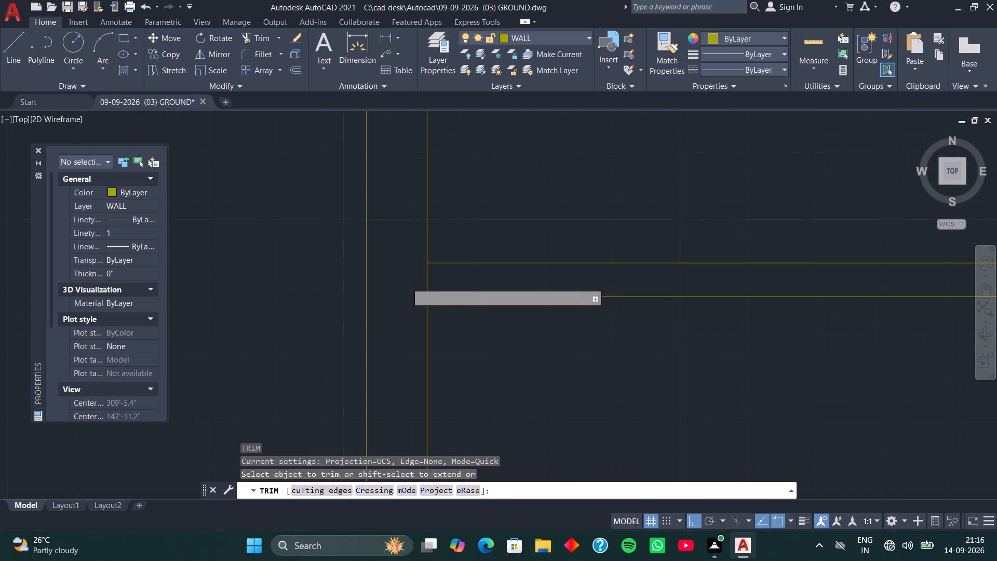
left_click(427, 278)
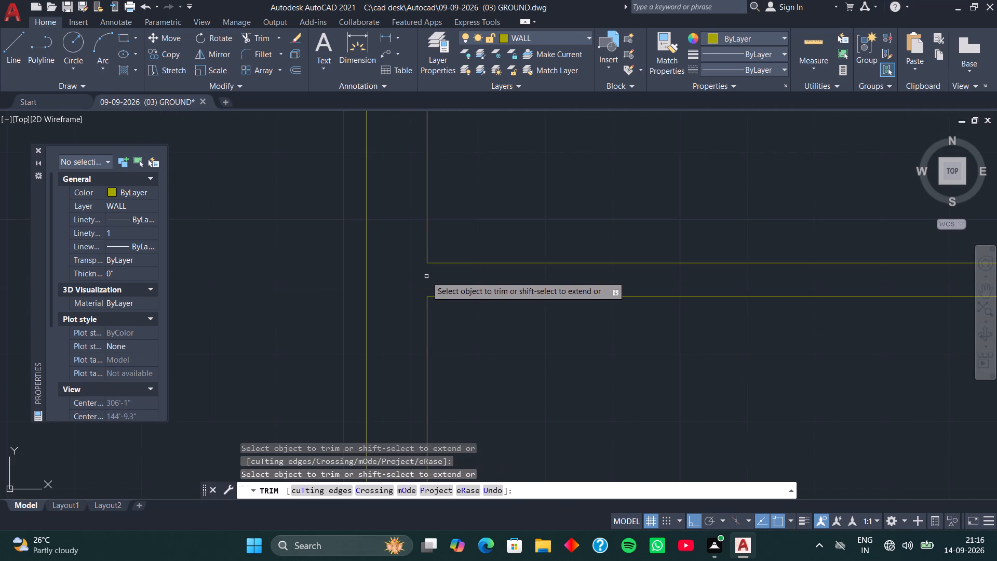
key("space")
Trim the line pieces inside the crossing of the central vertical partition and the full-width horizontal partition, leaving an open wall junction.
scroll(528, 285, "down", 3)
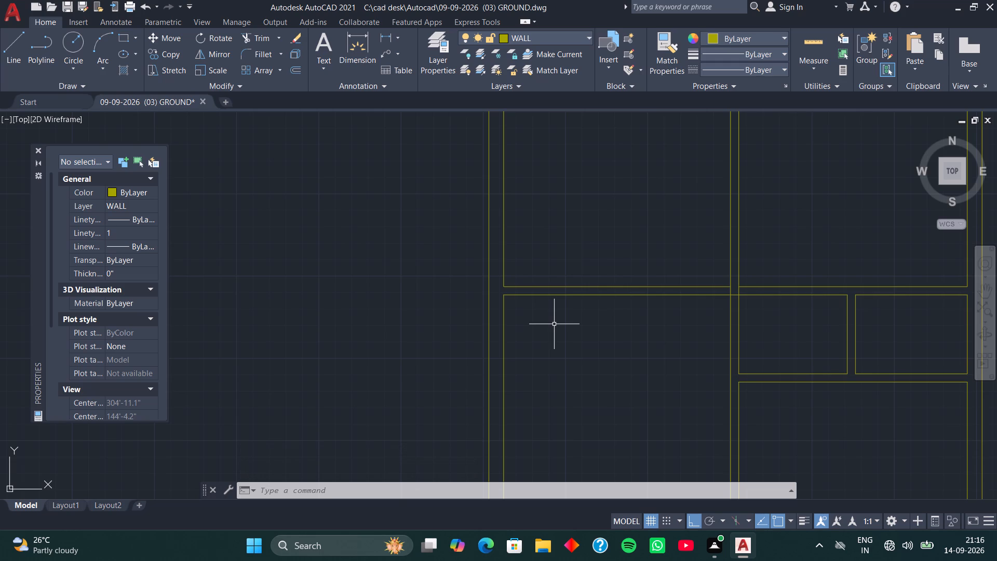
scroll(723, 302, "up", 3)
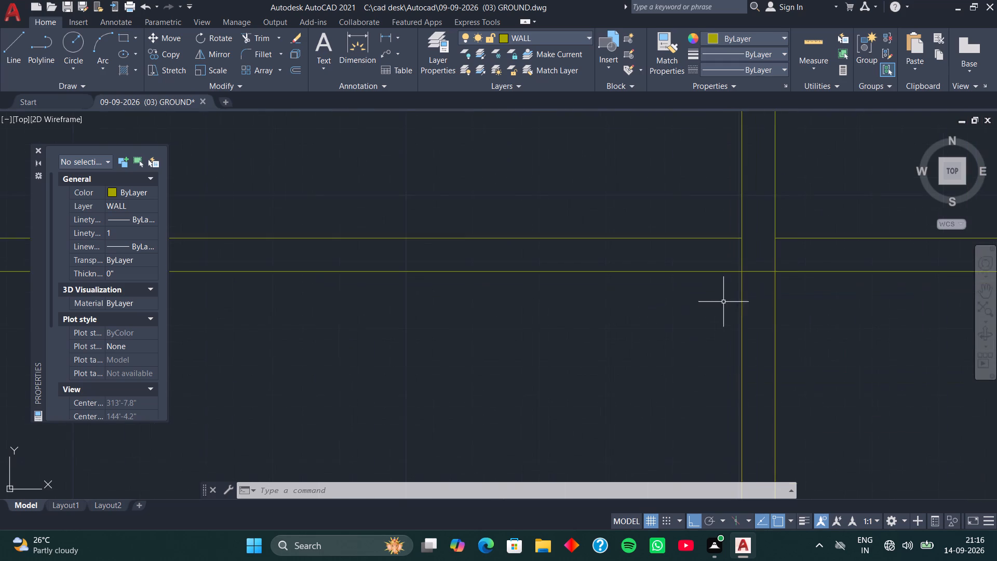
scroll(726, 315, "up", 1)
middle_click_drag(726, 315, 471, 338)
middle_click_drag(601, 299, 535, 316)
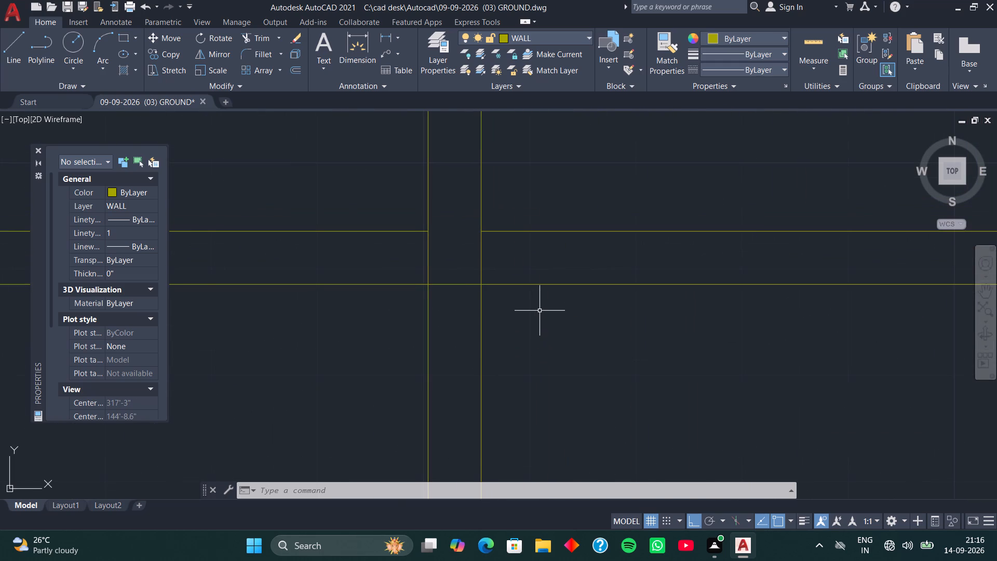
key("t")
key("r")
key("space")
left_click_drag(516, 241, 390, 283)
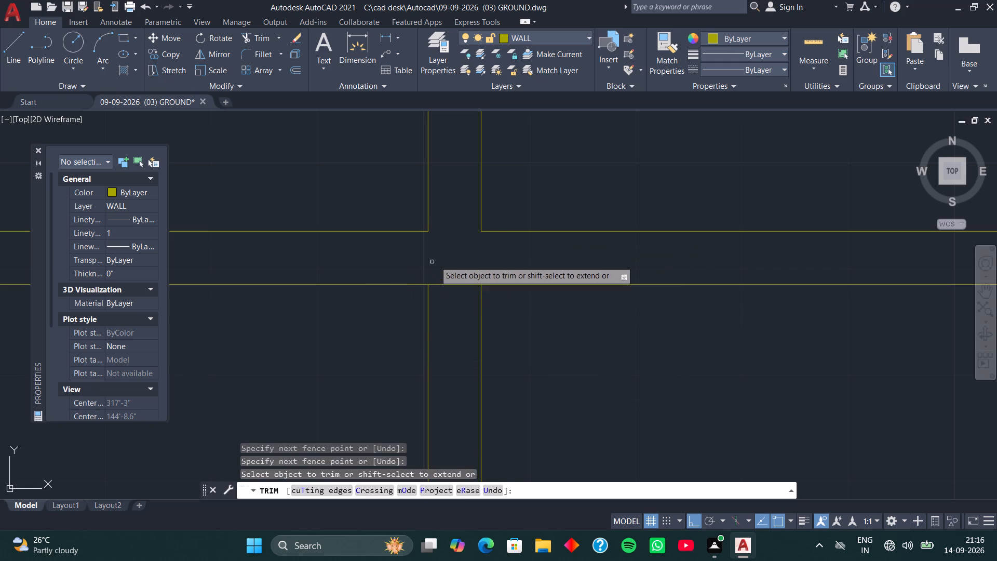
left_click(451, 284)
scroll(446, 261, "down", 3)
middle_click_drag(335, 359, 451, 329)
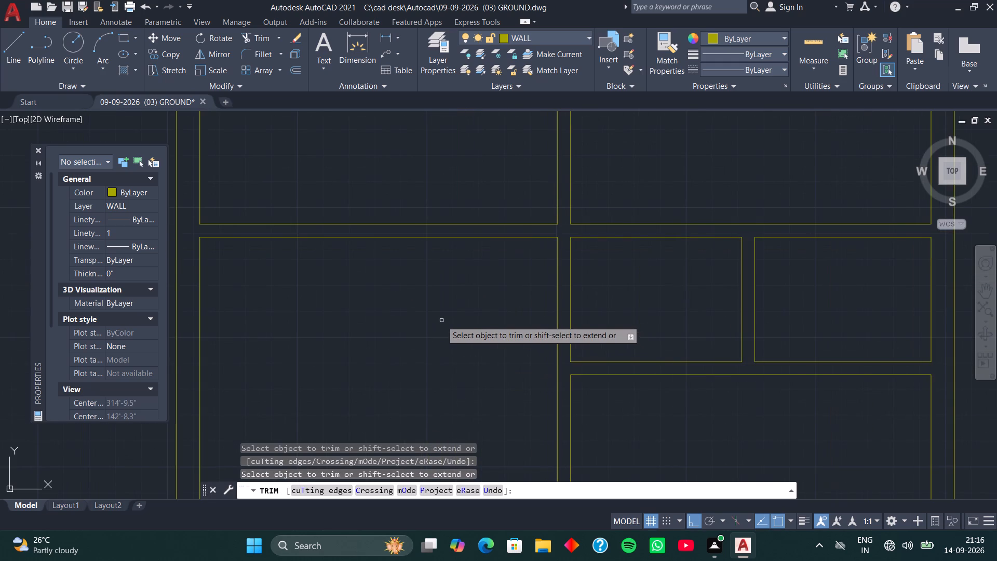
key("space")
middle_click_drag(401, 324, 450, 323)
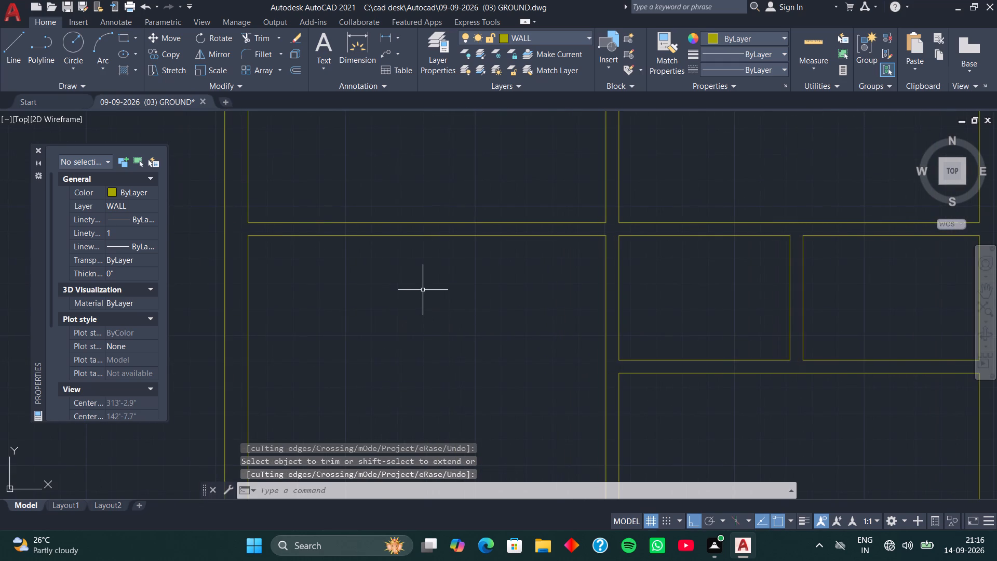
Offset the full-width partition's lower line 4' down in the left bay, and offset the copy 5" down to form a horizontal partition.
key("o")
key("space")
key("space")
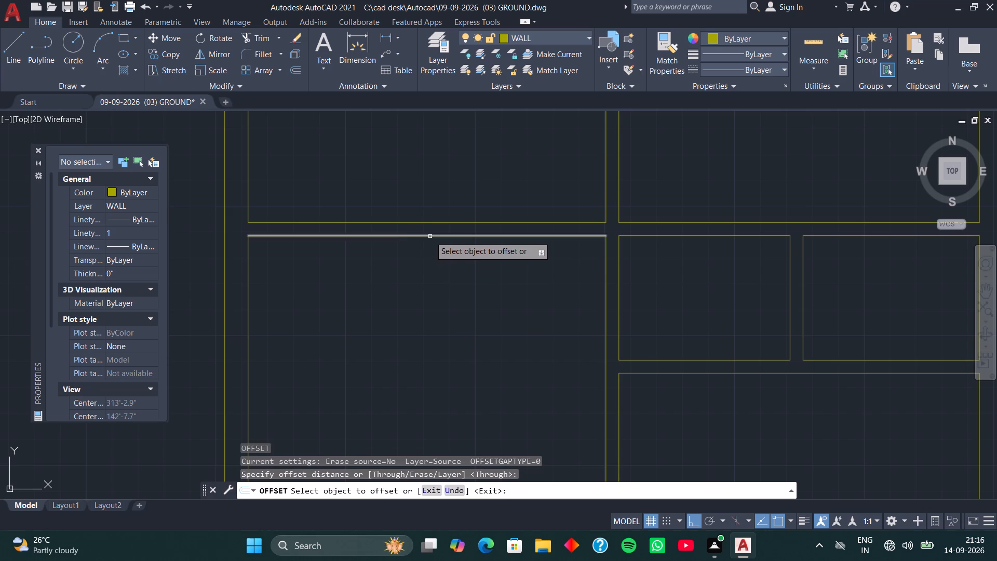
left_click(430, 236)
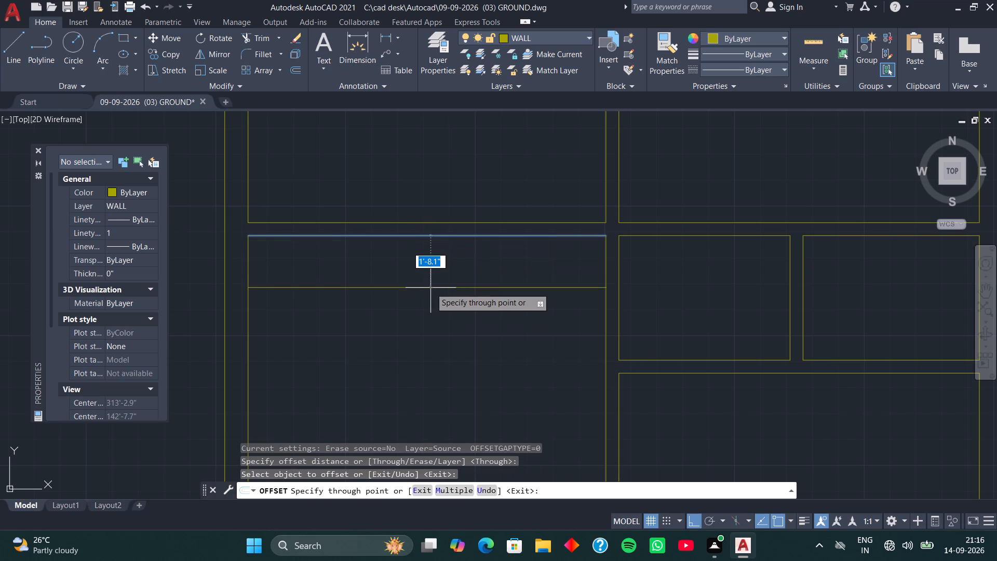
type("4'")
key("Return")
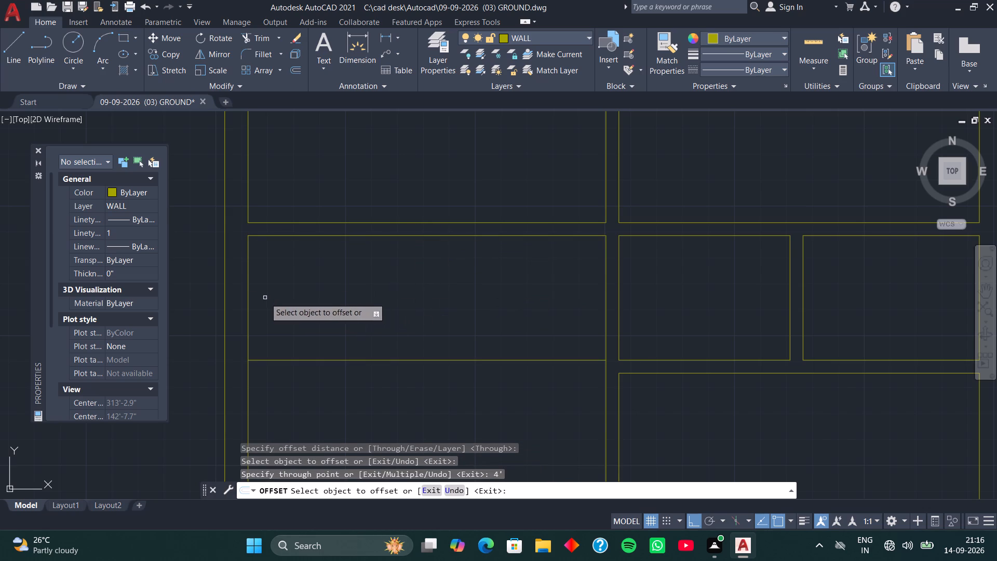
left_click(329, 360)
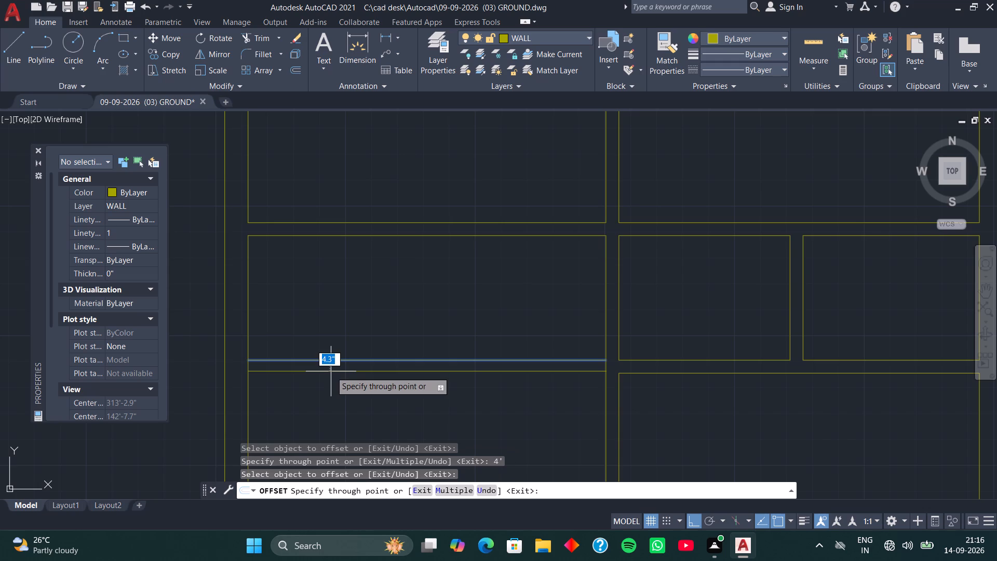
key("5")
key("Return")
scroll(269, 397, "up", 1)
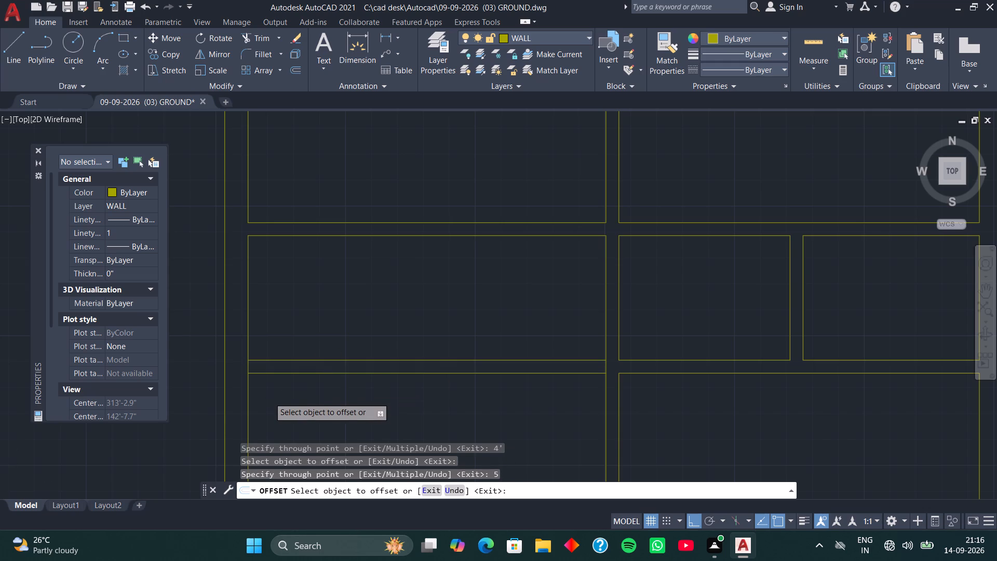
scroll(269, 397, "up", 2)
middle_click_drag(269, 397, 391, 402)
key("space")
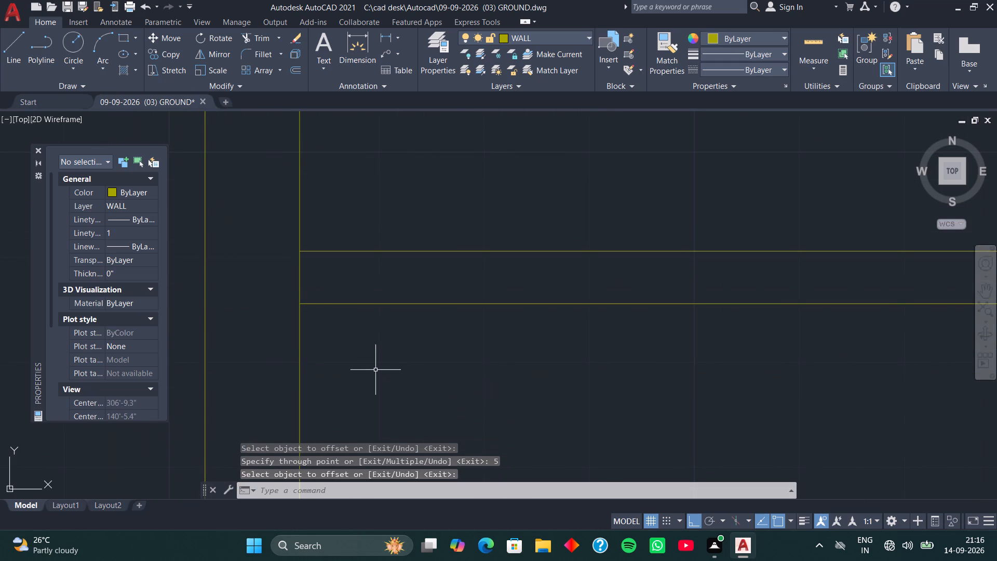
Trim the left outer wall's inner line between the two lines of the new horizontal partition.
type("TR")
key("space")
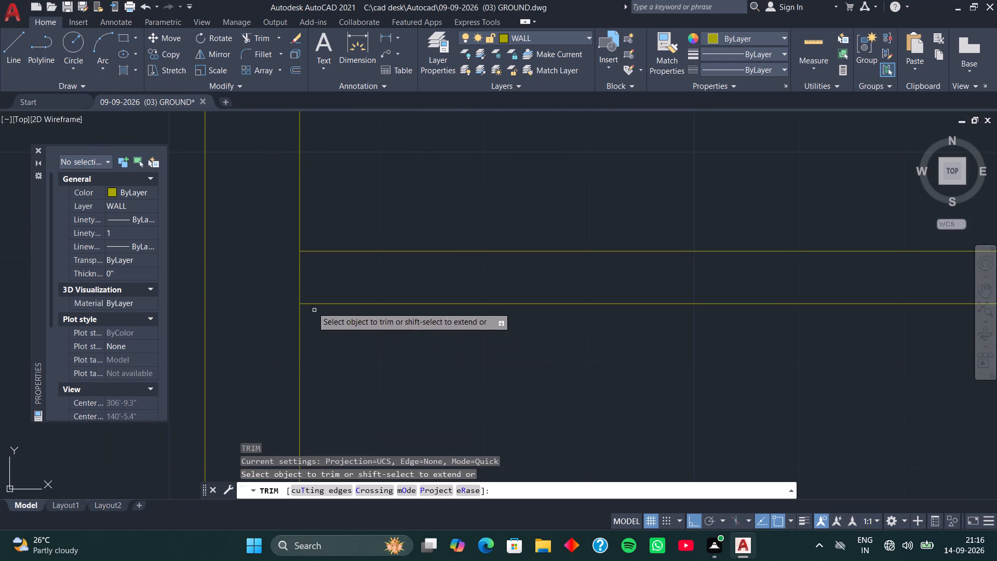
left_click(300, 278)
scroll(306, 284, "down", 2)
scroll(325, 223, "down", 1)
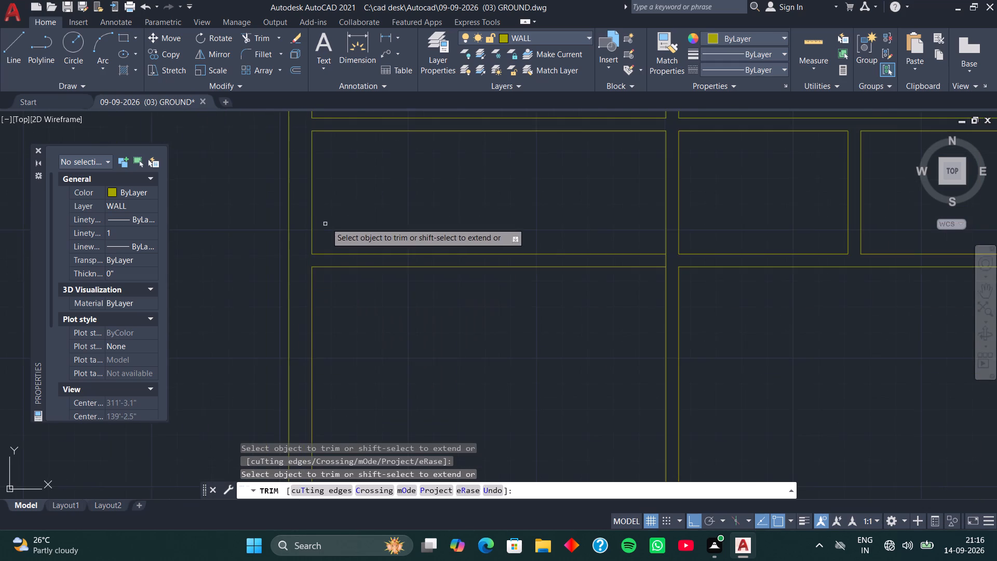
middle_click_drag(327, 221, 314, 338)
key("space")
Offset the left outer wall's inner line 7' into the 4' deep left room, and offset the copy another 5" to form a vertical partition.
middle_click_drag(317, 317, 274, 328)
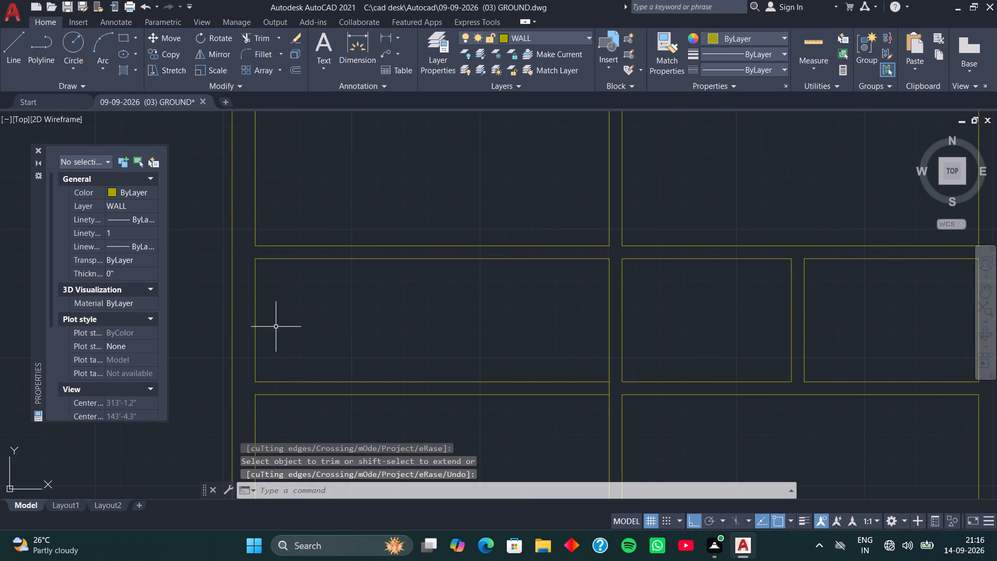
key("o")
key("space")
key("space")
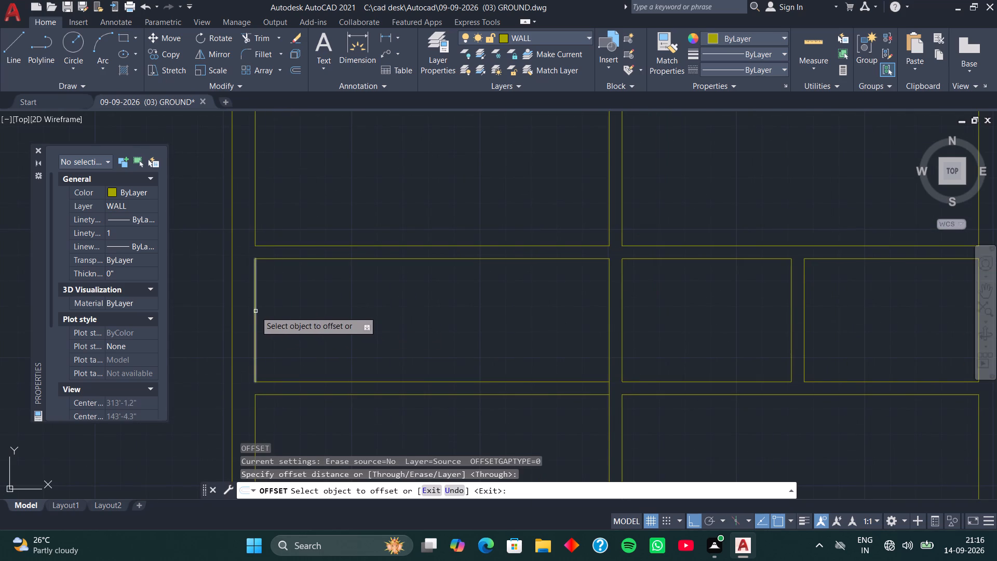
left_click(255, 311)
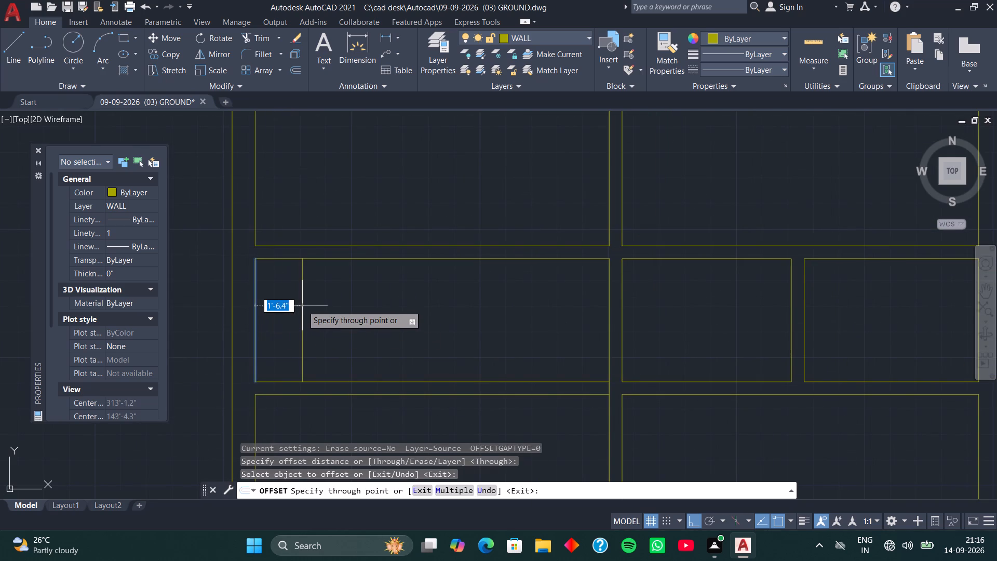
type("7'")
key("Return")
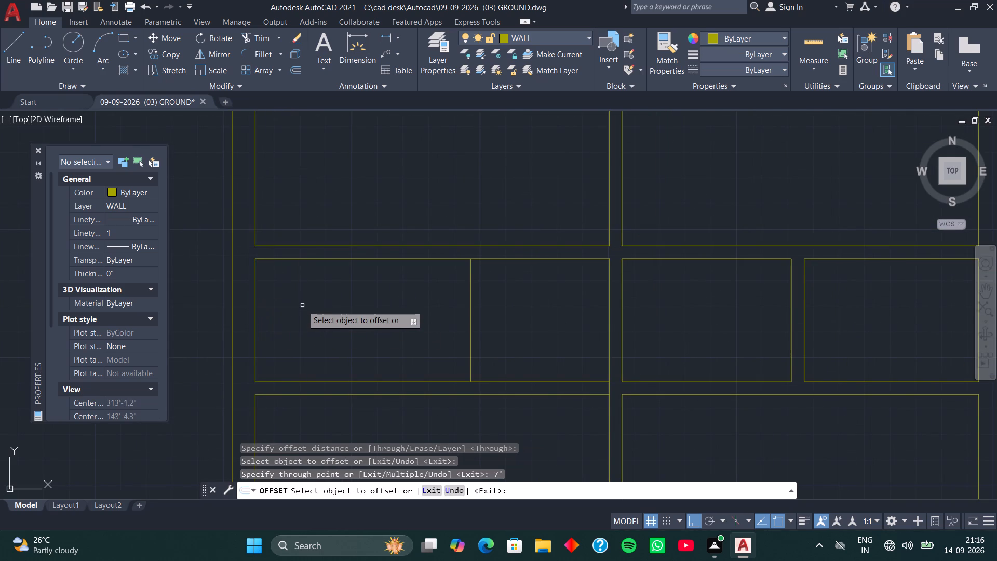
left_click(471, 325)
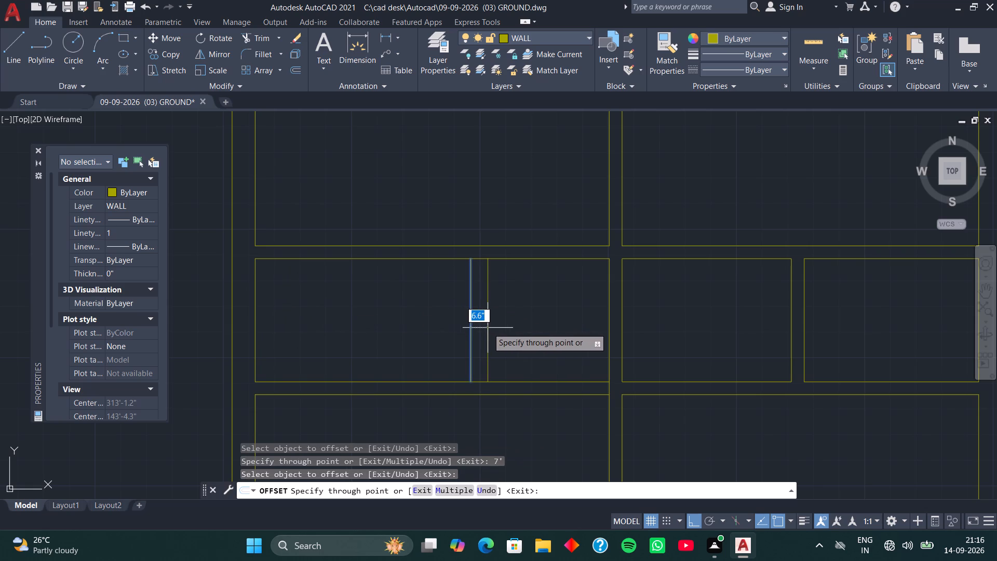
key("5")
key("Return")
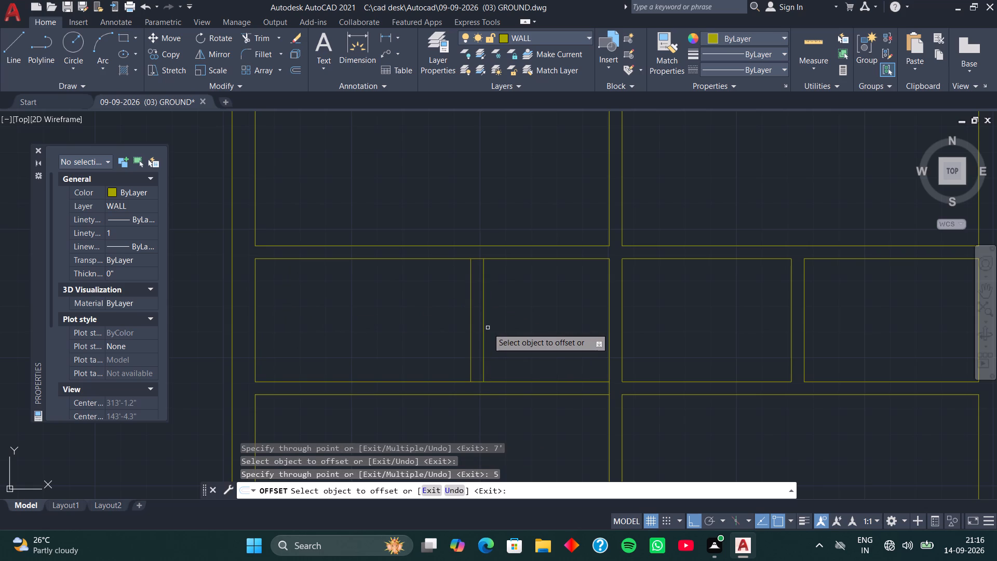
key("space")
Extend the outer line of the new vertical partition down to the lower line of the horizontal partition below it.
key("e")
key("x")
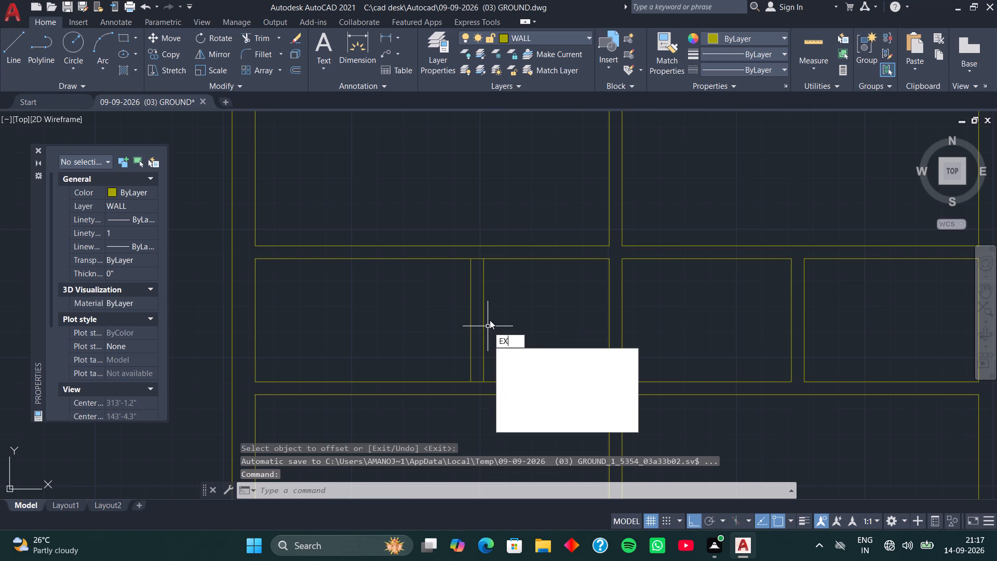
key("space")
left_click(483, 326)
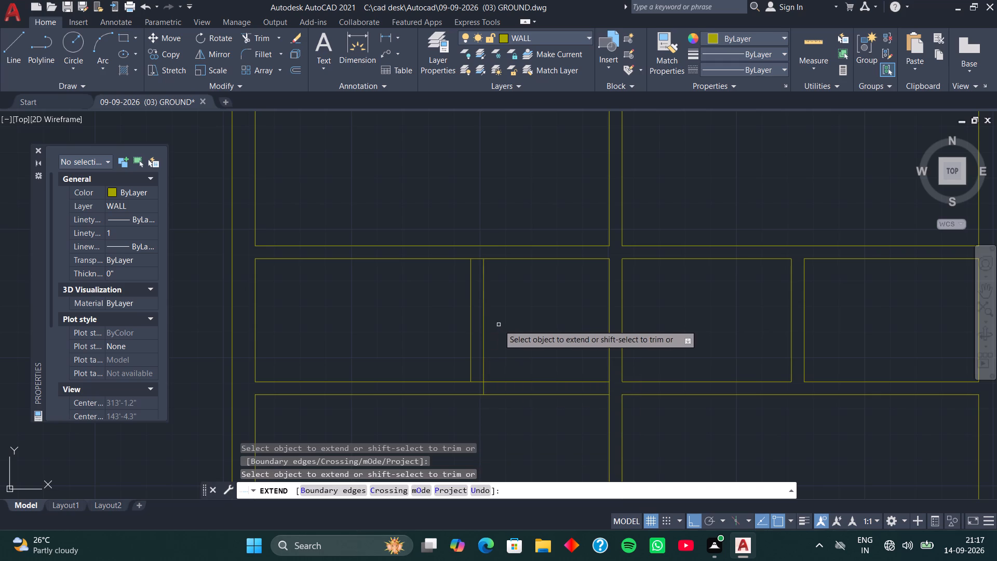
key("space")
Trim the horizontal partition's lines beyond the new vertical partition and the pieces inside its upper and lower junctions, leaving a clean corner.
key("t")
type("R")
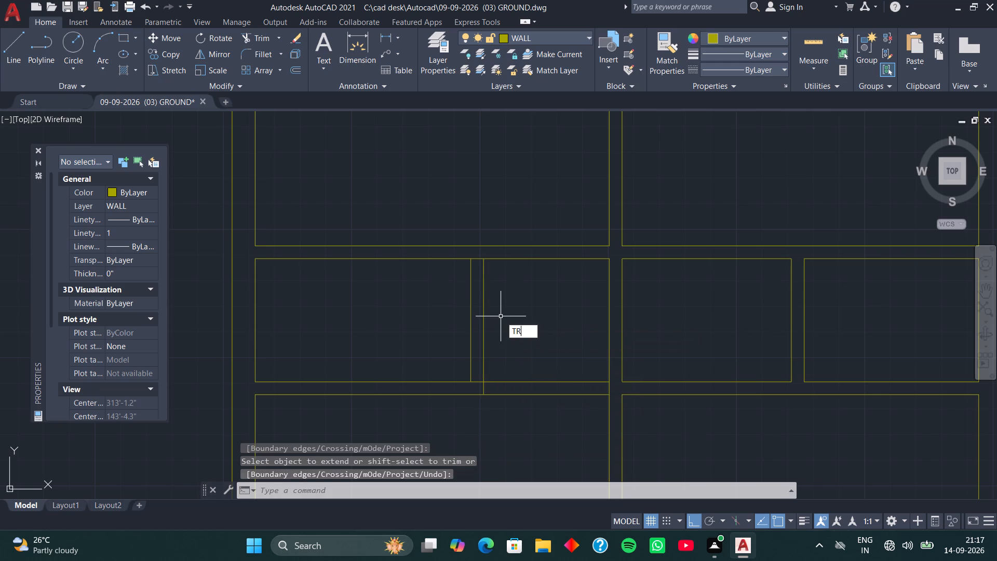
key("space")
left_click_drag(503, 340, 529, 412)
scroll(462, 382, "up", 3)
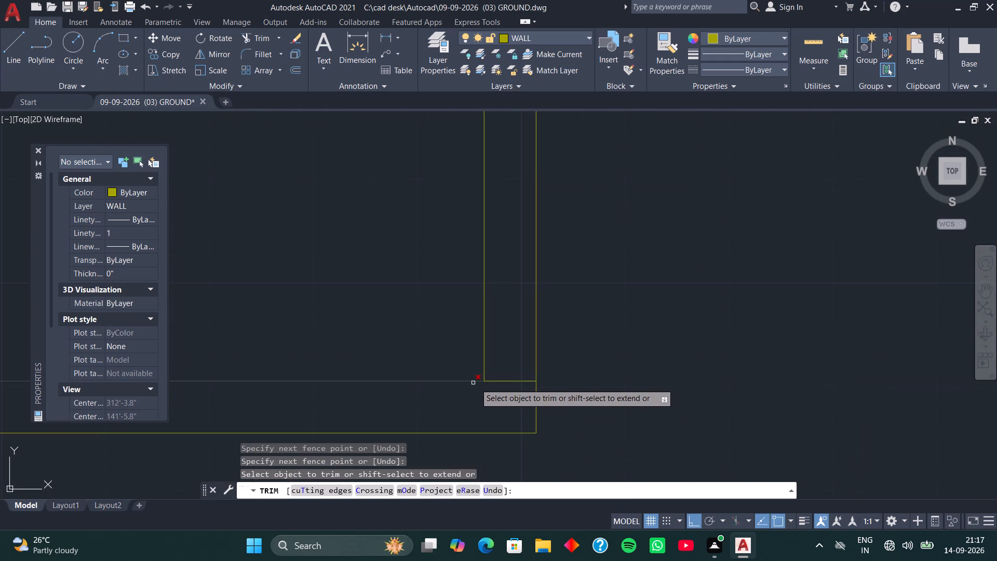
left_click(506, 382)
scroll(492, 338, "down", 2)
middle_click_drag(482, 266, 494, 404)
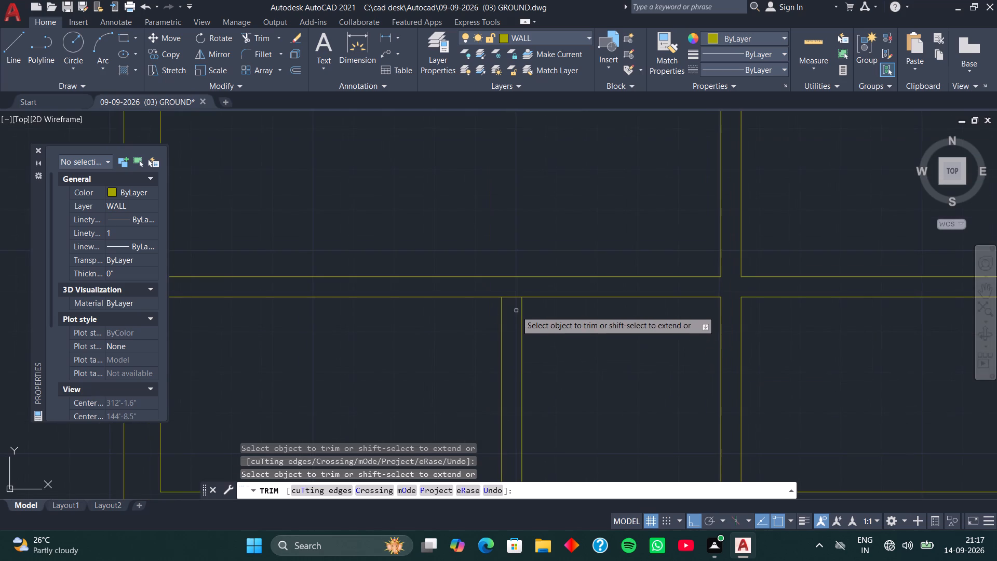
left_click(510, 296)
scroll(557, 330, "down", 2)
middle_click_drag(568, 362, 552, 335)
key("space")
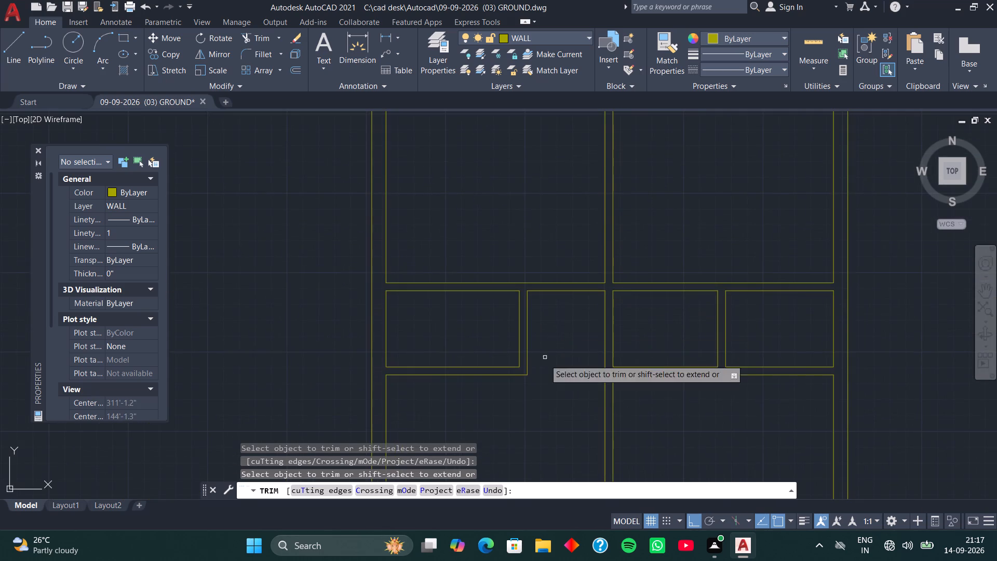
middle_click_drag(543, 384, 540, 251)
key("space")
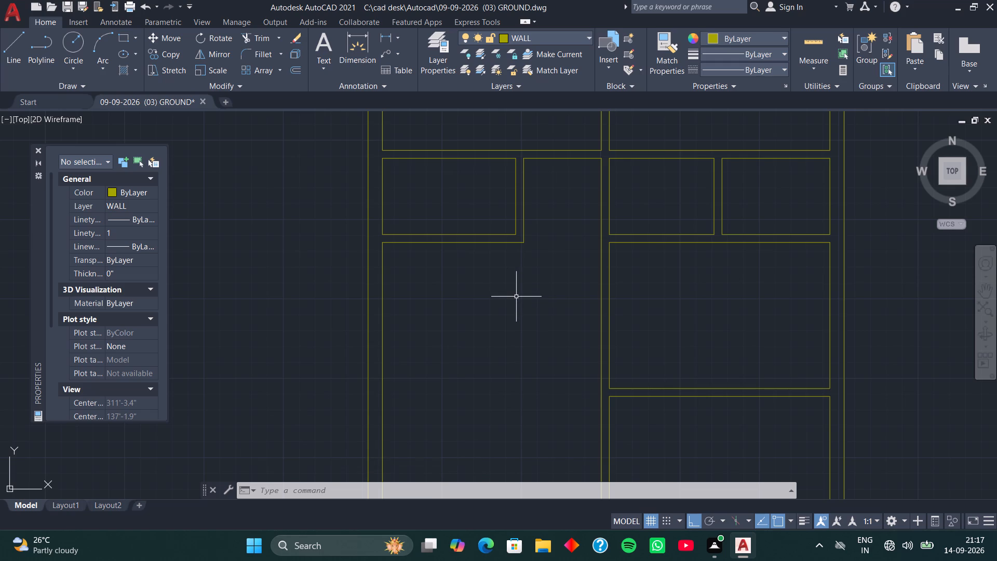
Offset the lower line of the partition below the small left room 17'1" down, and offset the copy another 5" down.
middle_click_drag(516, 297, 515, 271)
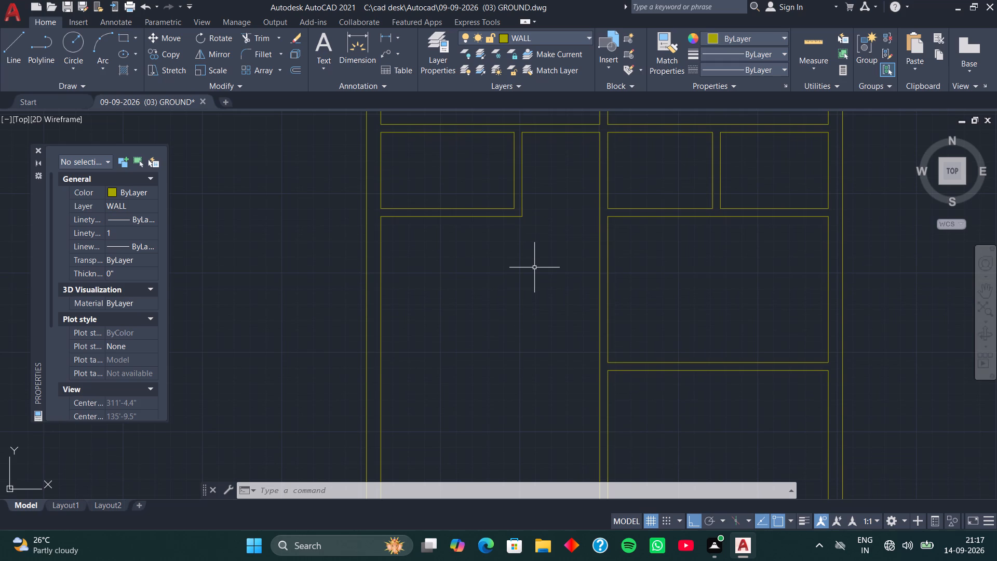
key("o")
key("space")
key("space")
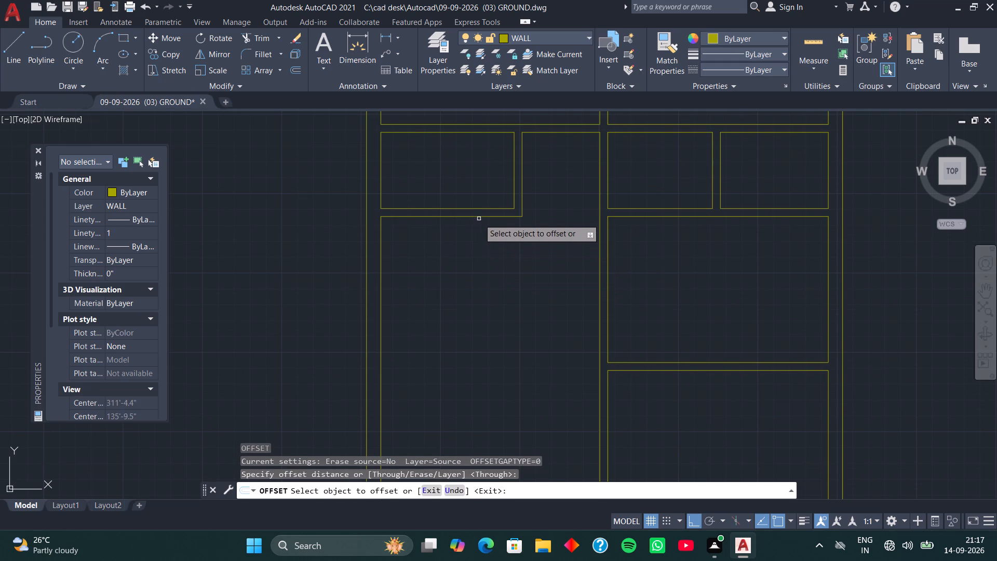
left_click(479, 217)
type("17")
key("apostrophe")
key("1")
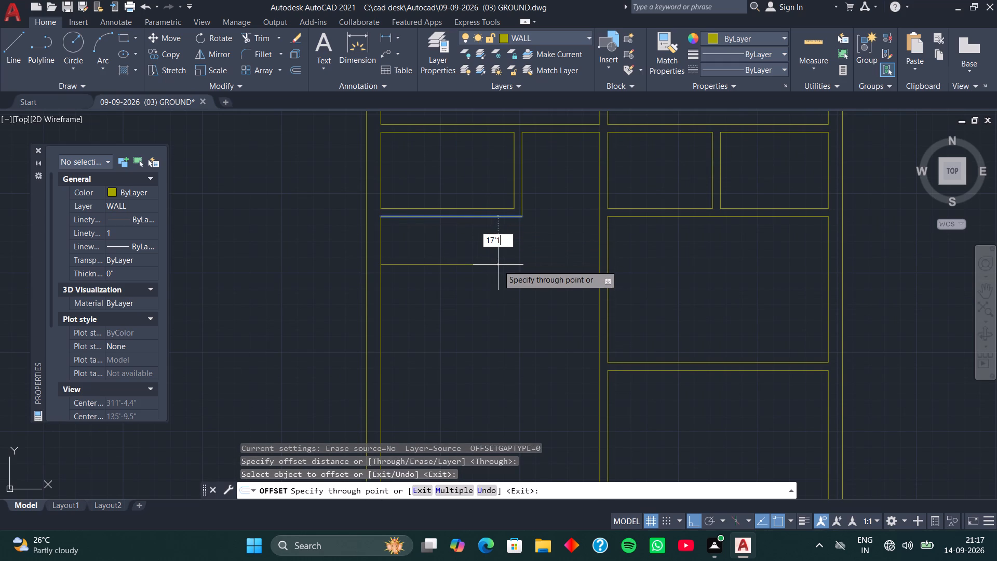
key("Return")
scroll(498, 265, "down", 2)
middle_click_drag(498, 267, 487, 219)
middle_click_drag(496, 277, 491, 183)
left_click(488, 232)
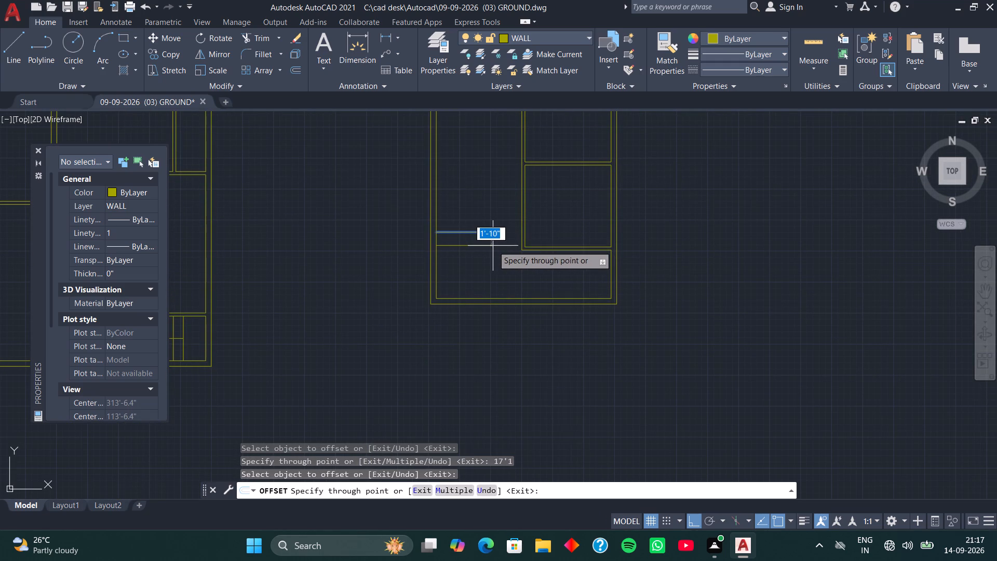
key("5")
key("Return")
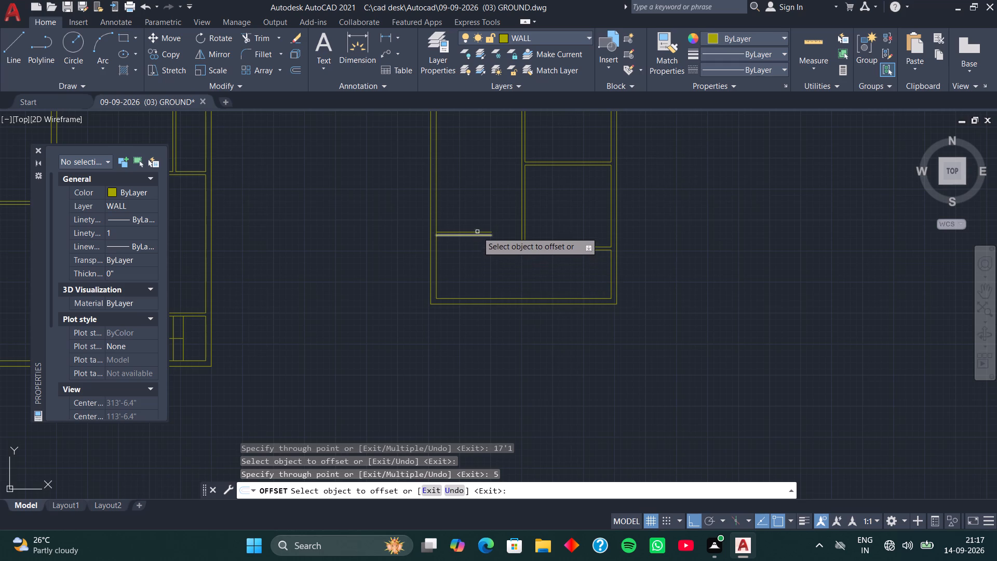
Add a vertical linear dimension for the second floor plan's full outer height, placed outside its right outer wall.
middle_click_drag(473, 209, 478, 268)
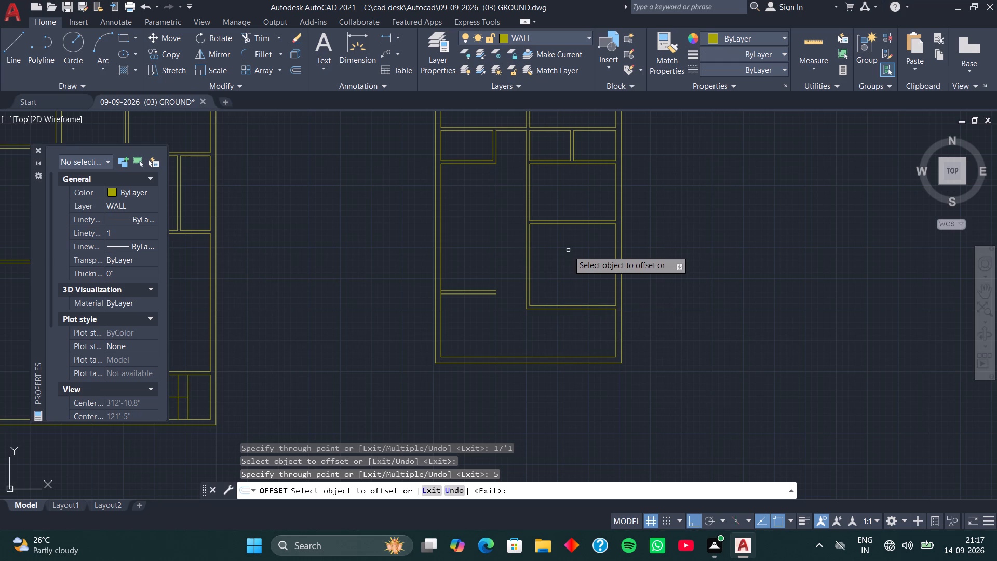
left_click(381, 37)
scroll(548, 212, "down", 1)
middle_click_drag(551, 210, 508, 274)
scroll(548, 185, "up", 2)
left_click(554, 123)
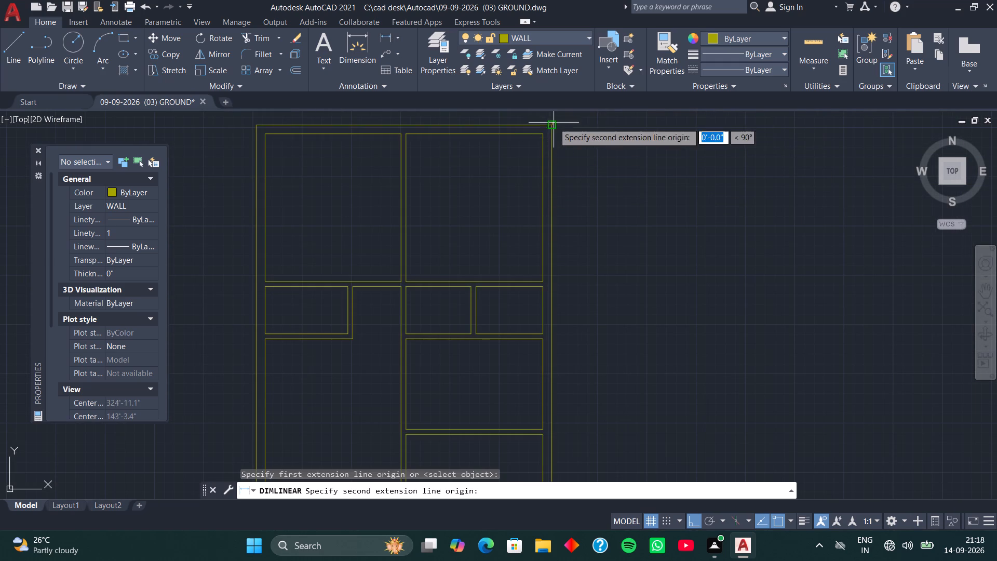
scroll(567, 272, "down", 2)
middle_click_drag(564, 314, 557, 161)
scroll(538, 257, "up", 3)
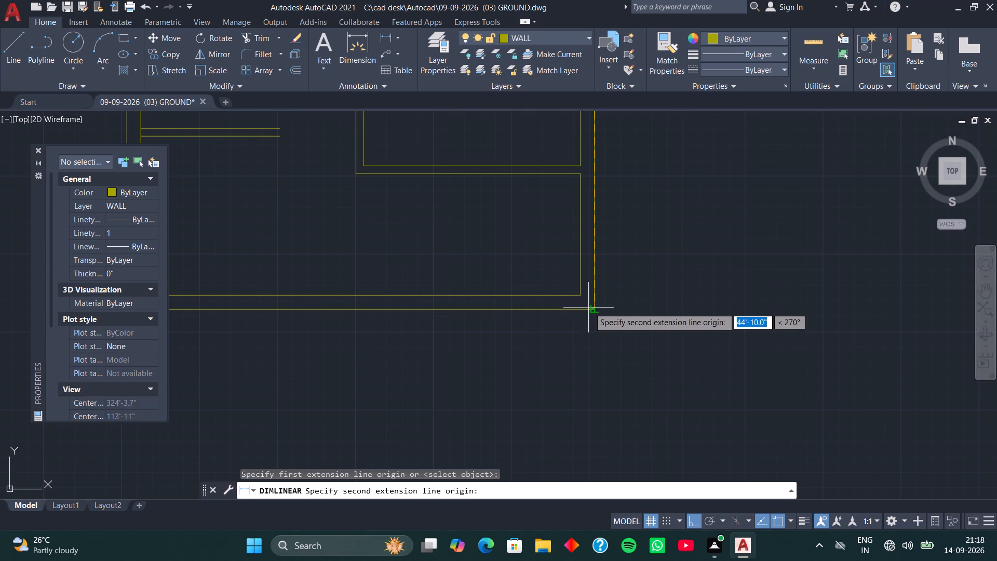
left_click(594, 310)
scroll(640, 310, "down", 2)
middle_click_drag(639, 309, 598, 356)
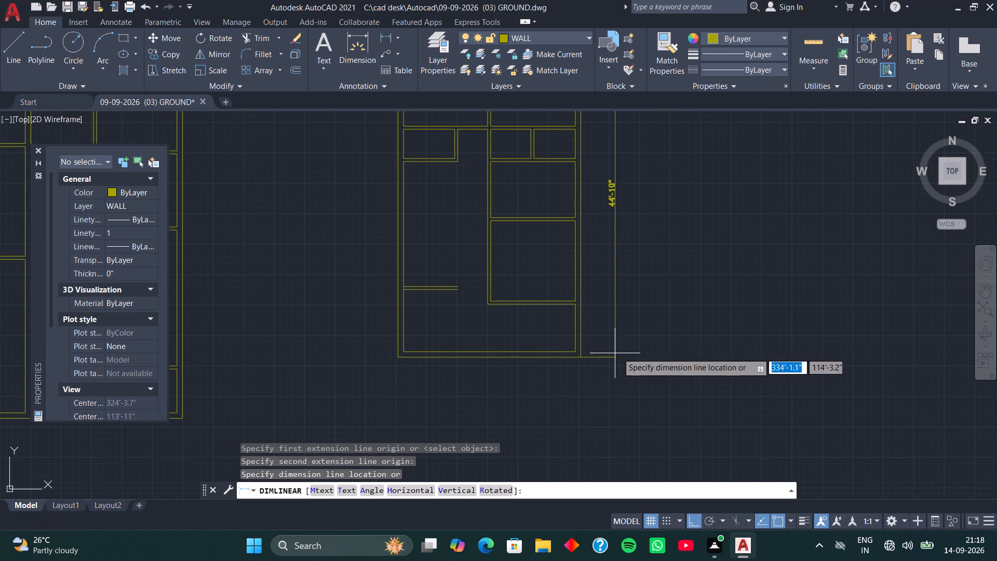
left_click(624, 352)
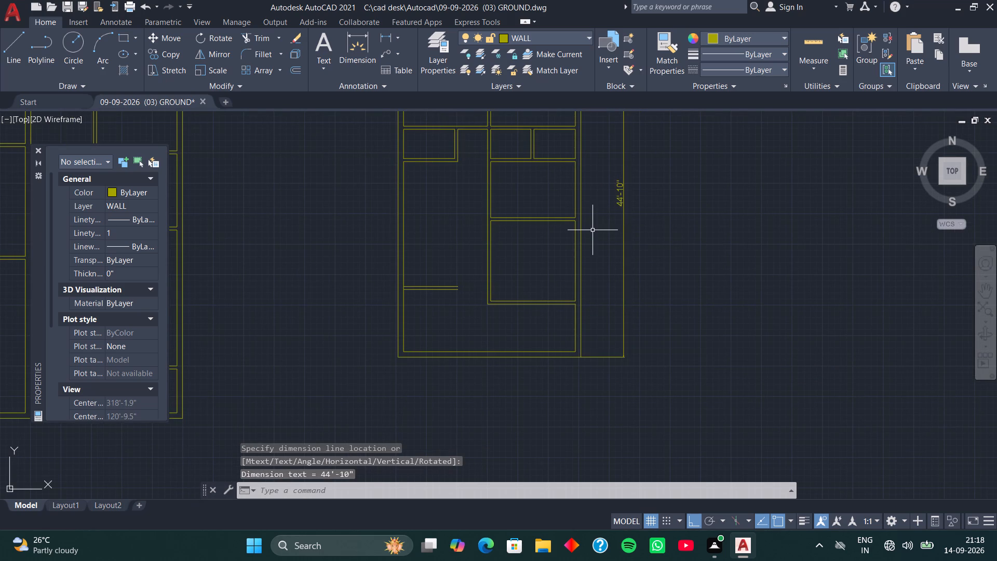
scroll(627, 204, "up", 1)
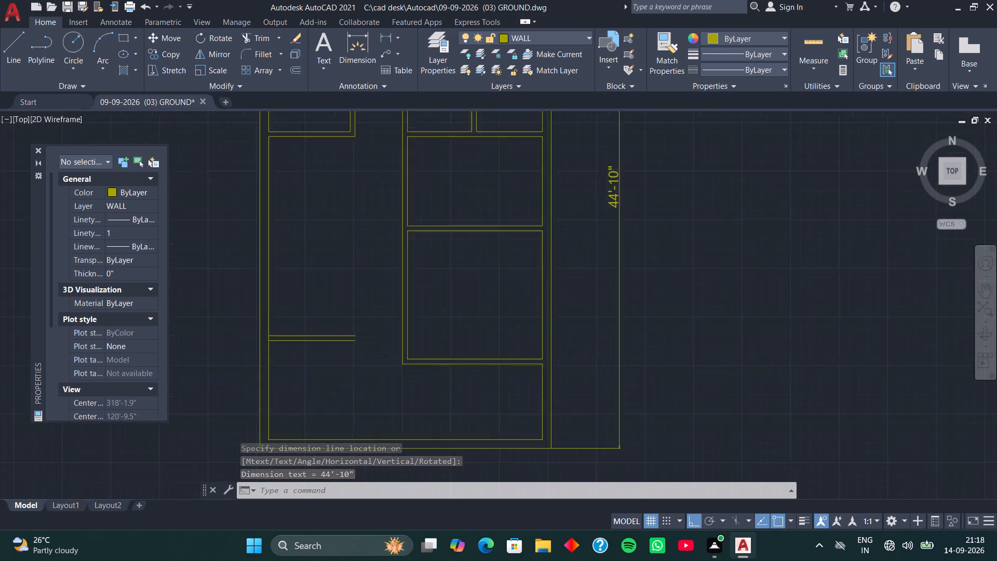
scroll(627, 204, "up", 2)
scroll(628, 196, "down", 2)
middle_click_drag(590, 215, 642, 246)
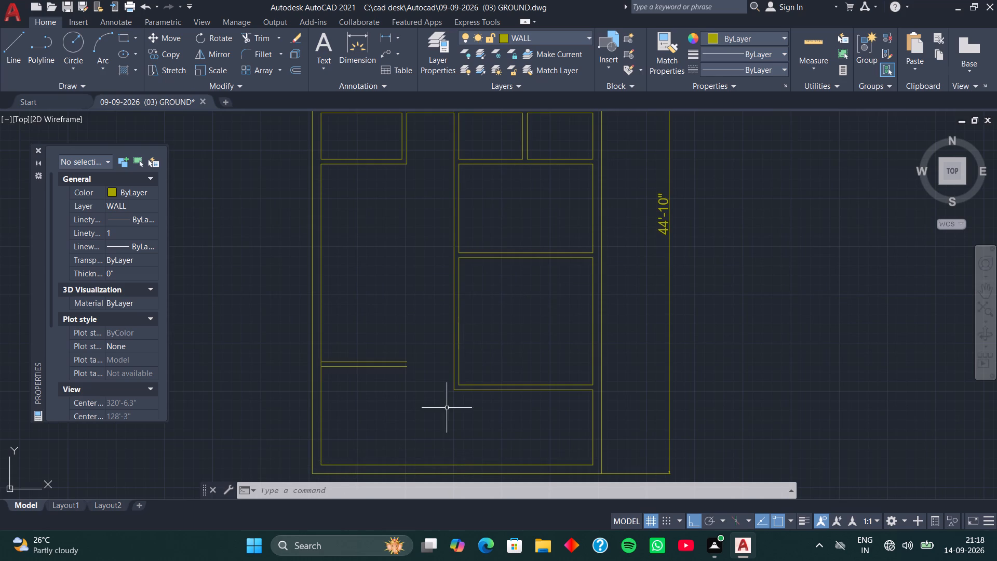
Trim the left outer wall's inner line between the two lines of the new lower horizontal partition, opening the wall junction.
middle_click_drag(386, 394, 432, 394)
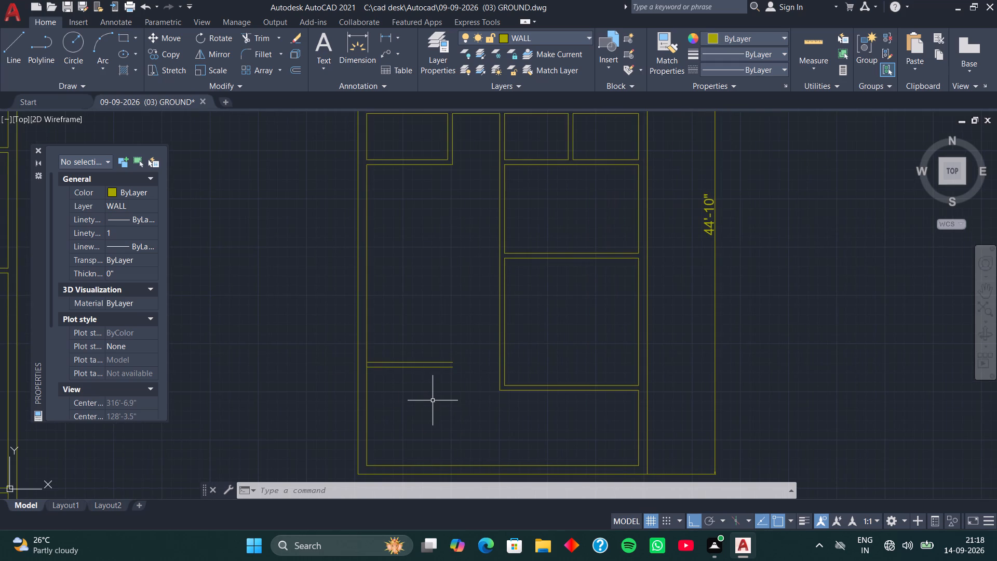
key("t")
key("r")
key("space")
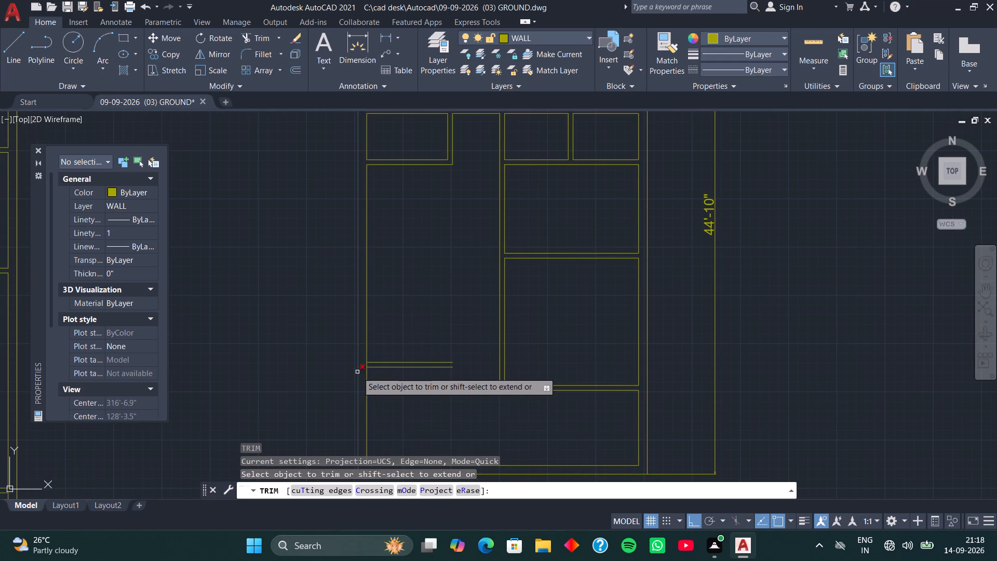
scroll(357, 368, "up", 3)
left_click(385, 356)
scroll(560, 405, "down", 2)
middle_click_drag(627, 428, 551, 415)
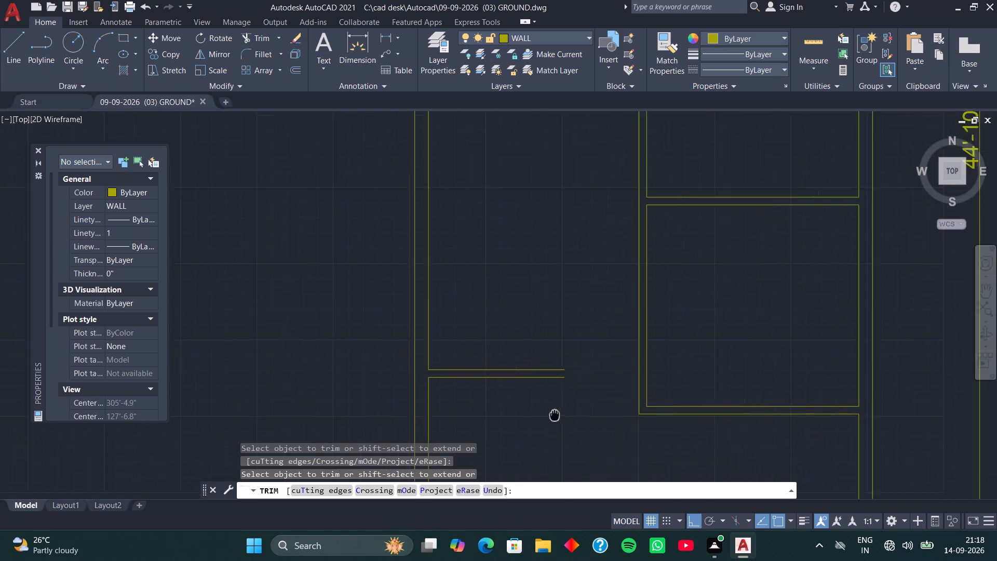
middle_click_drag(551, 415, 528, 408)
key("space")
Extend both lines of the lower left horizontal partition across to the central vertical partition.
key("e")
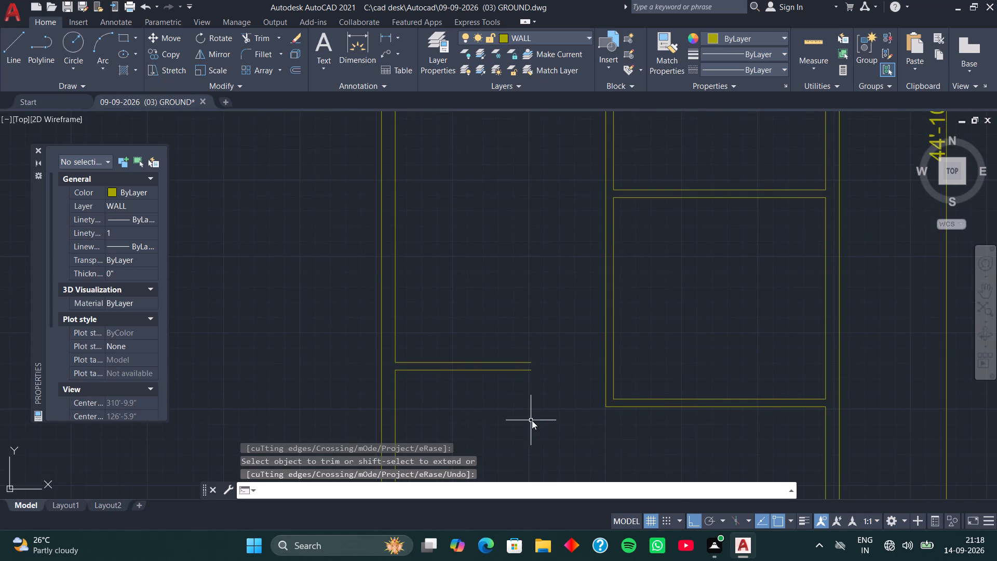
key("x")
key("space")
left_click_drag(521, 312, 475, 430)
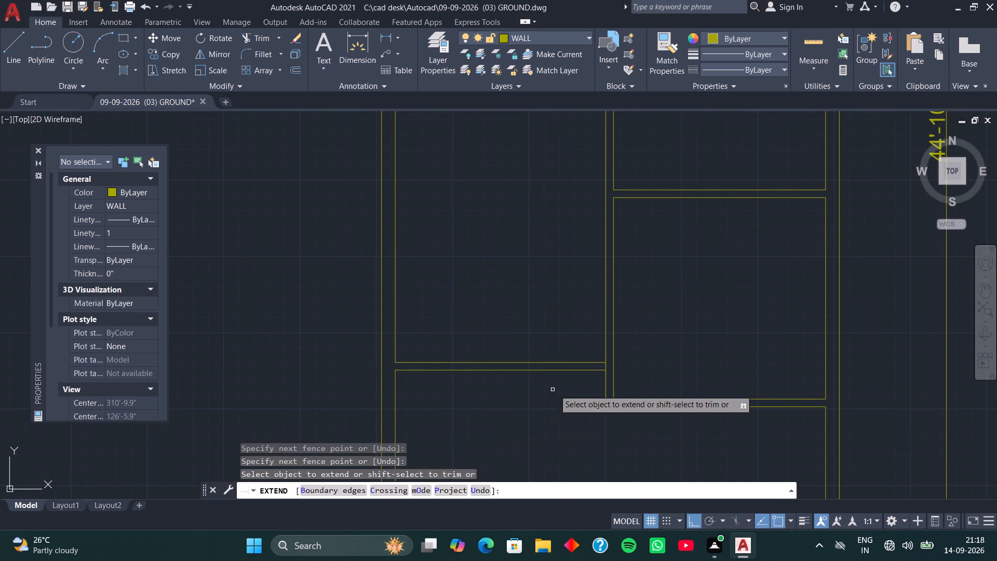
key("space")
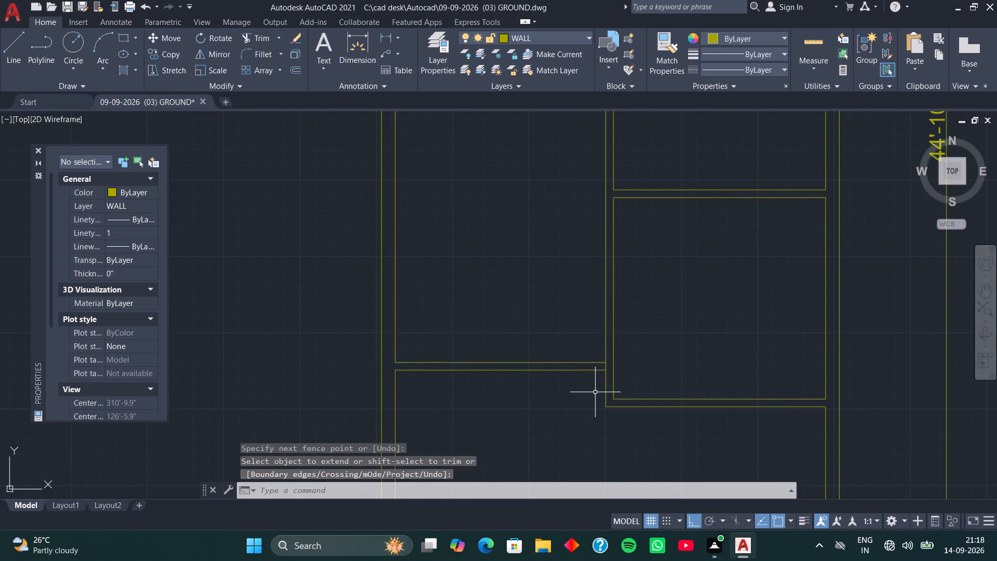
Trim the central vertical partition's near line between the two extended horizontal lines, leaving an open T-junction.
type("TR")
key("space")
scroll(600, 385, "up", 3)
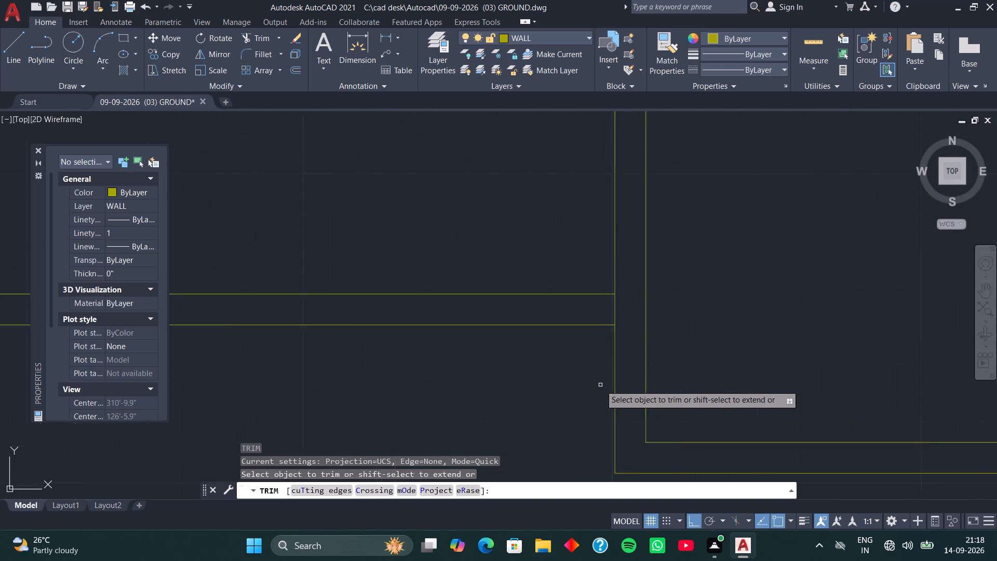
scroll(600, 385, "up", 1)
left_click(622, 272)
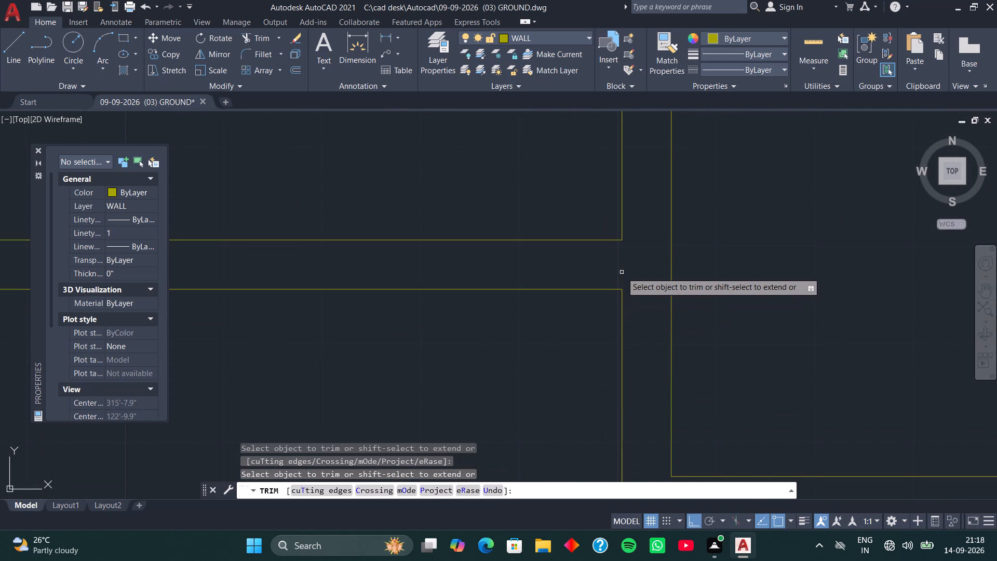
scroll(534, 303, "down", 3)
key("space")
Quick-measure the inside widths and heights of the second floor plan's rooms, including the small left, upper right and middle right rooms.
scroll(529, 316, "down", 3)
middle_click_drag(502, 228, 513, 257)
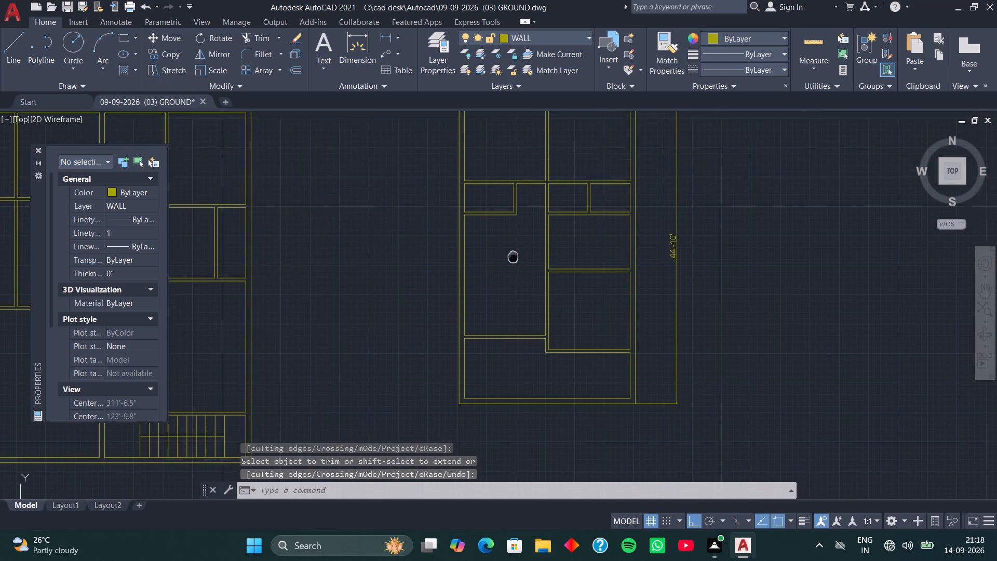
middle_click_drag(513, 257, 516, 260)
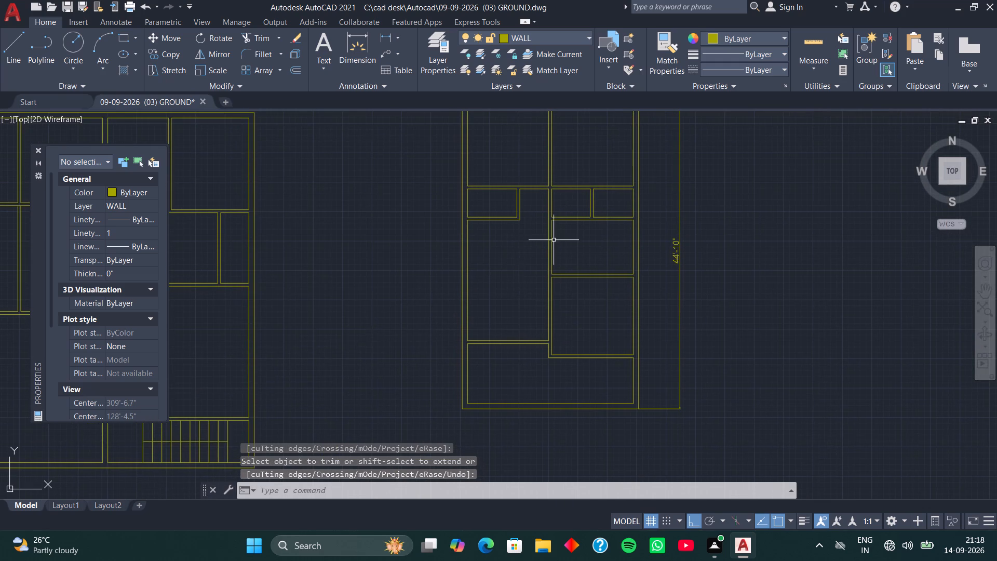
left_click(814, 38)
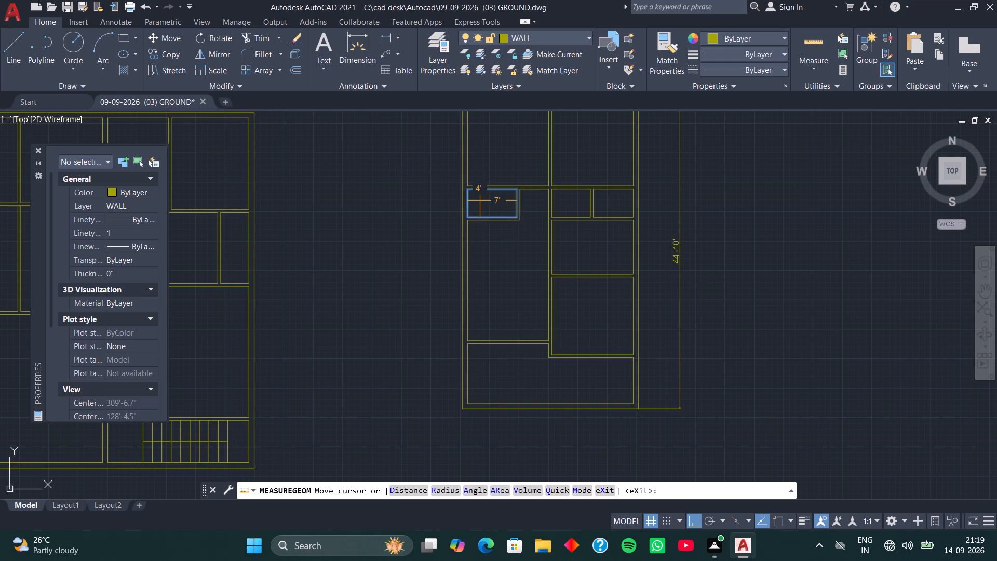
scroll(486, 201, "down", 1)
middle_click_drag(488, 205, 489, 277)
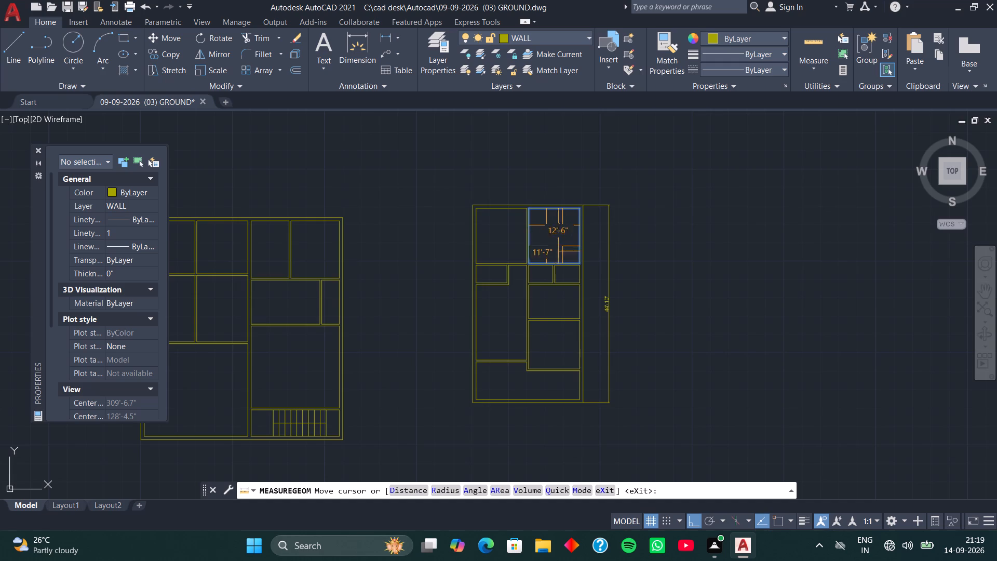
scroll(573, 290, "up", 4)
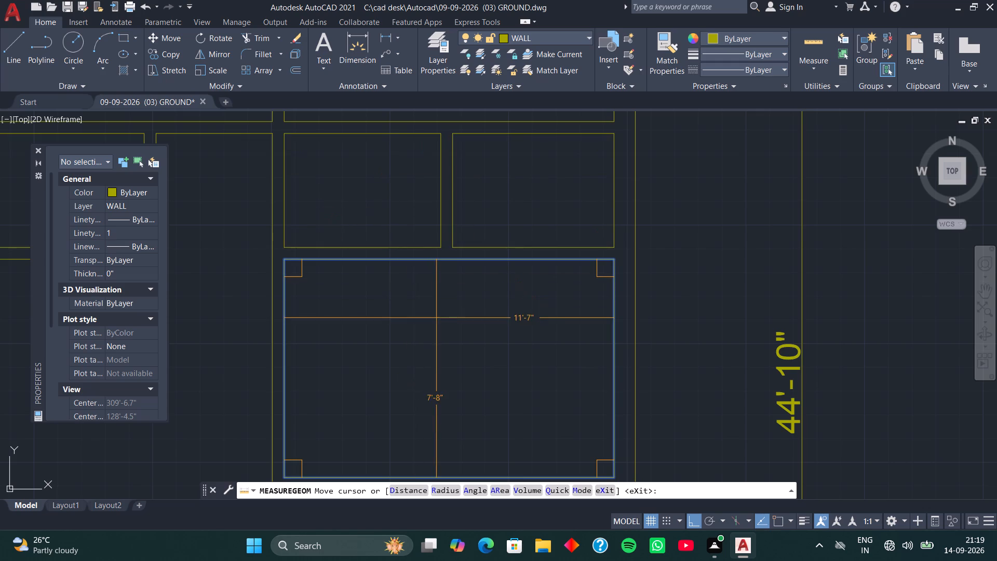
scroll(436, 318, "down", 2)
middle_click_drag(437, 325, 459, 320)
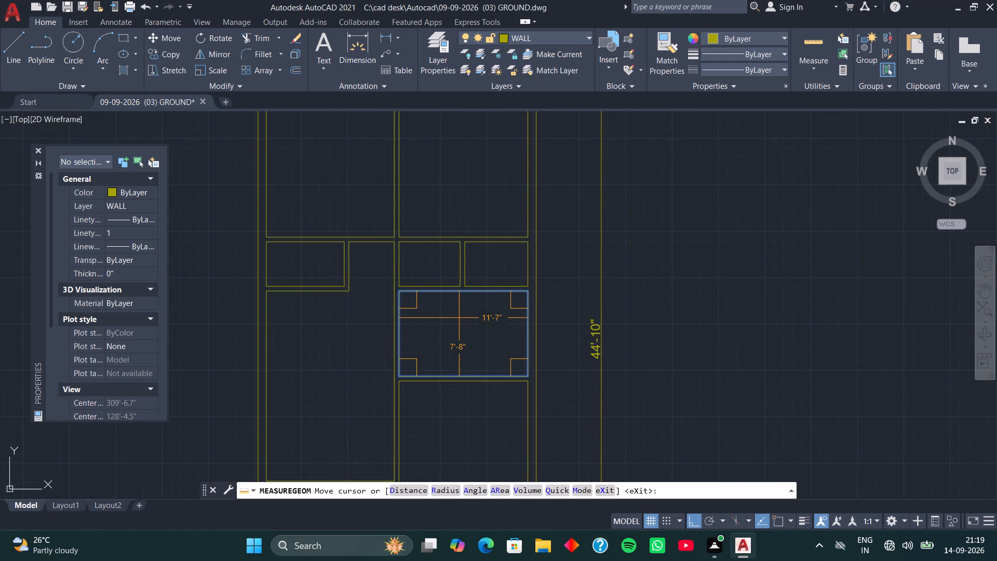
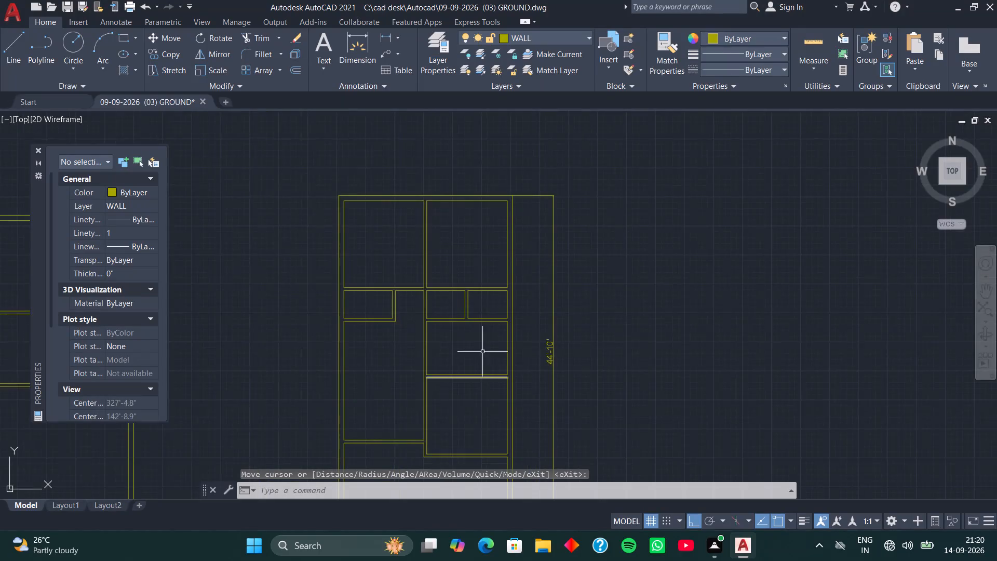
Move both lines of the second floor plan's bottom outer wall 2" downward.
scroll(484, 306, "down", 1)
middle_click_drag(478, 377, 480, 328)
scroll(433, 356, "up", 4)
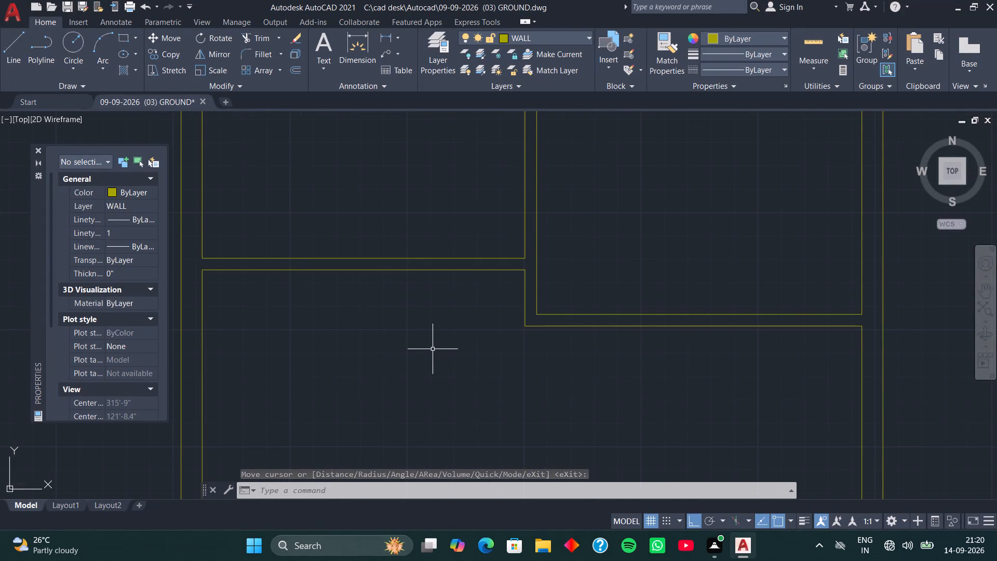
scroll(609, 343, "down", 2)
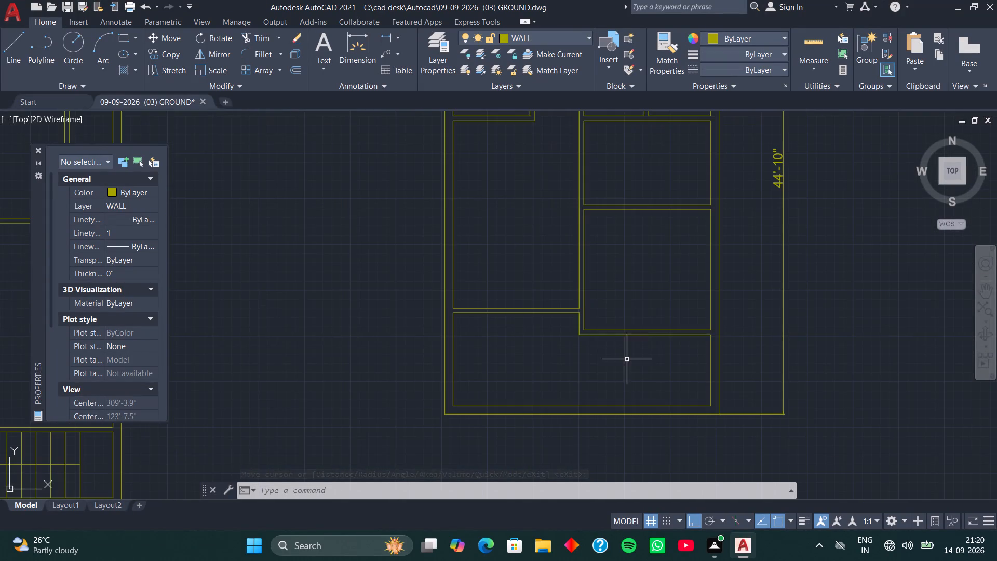
middle_click_drag(628, 359, 526, 368)
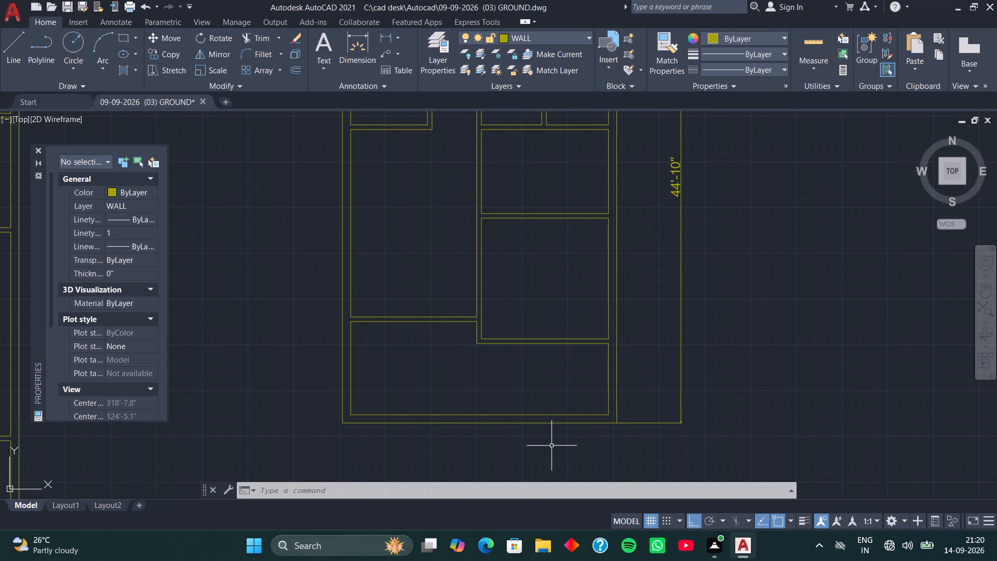
left_click(561, 384)
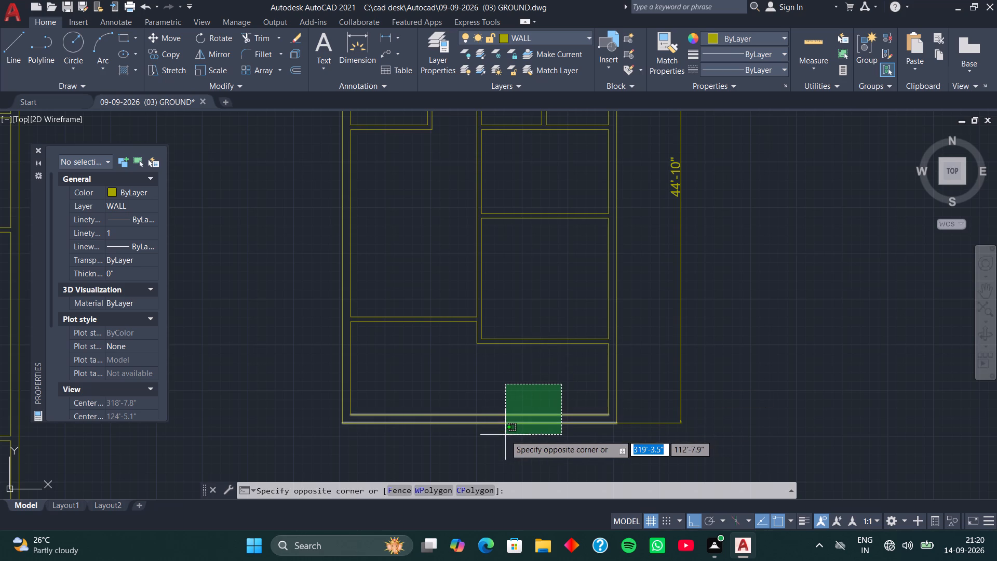
left_click(505, 435)
middle_click_drag(617, 448, 555, 455)
type("M")
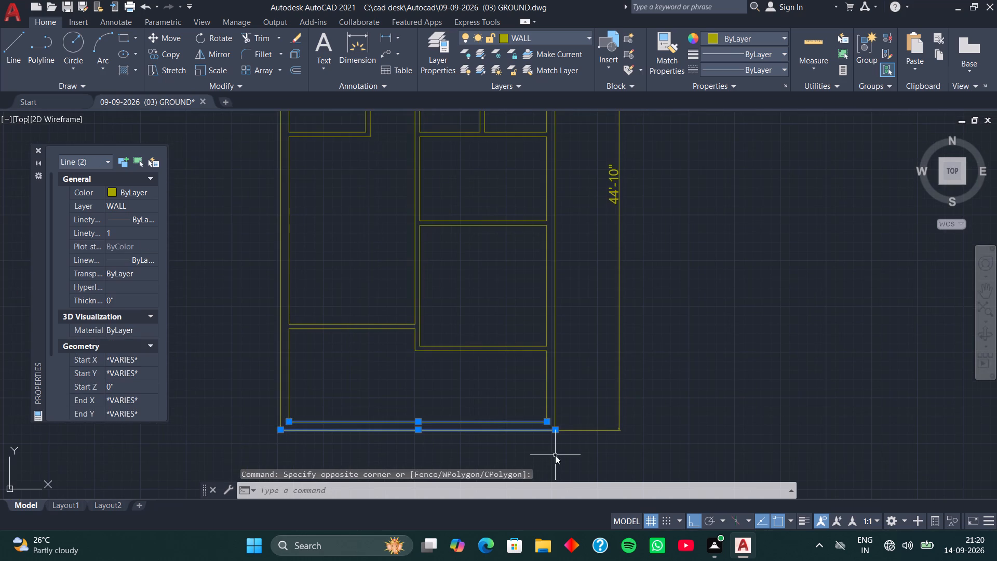
key("space")
scroll(549, 408, "up", 3)
middle_click_drag(548, 425, 553, 382)
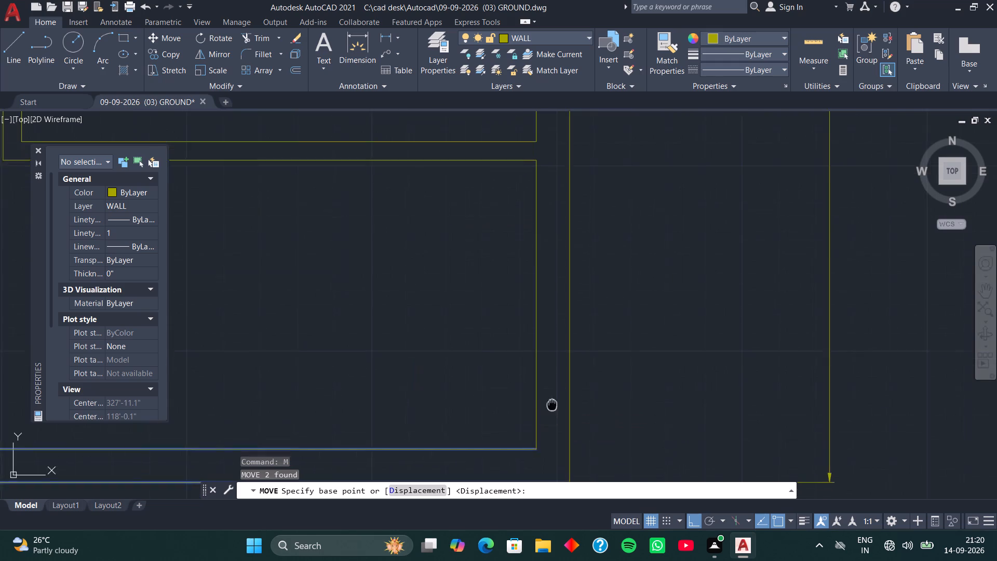
middle_click_drag(553, 382, 577, 208)
left_click(561, 244)
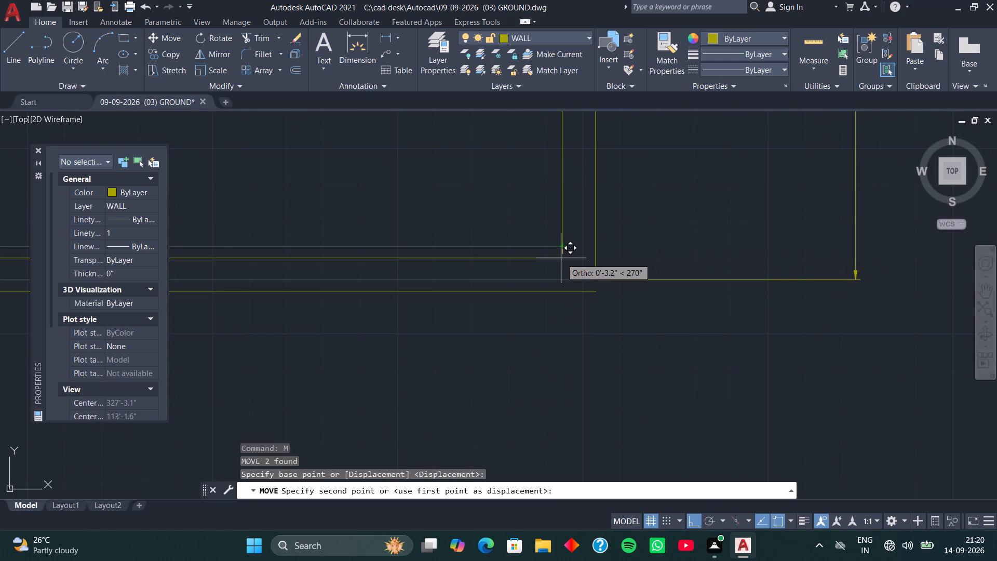
key("2")
key("Return")
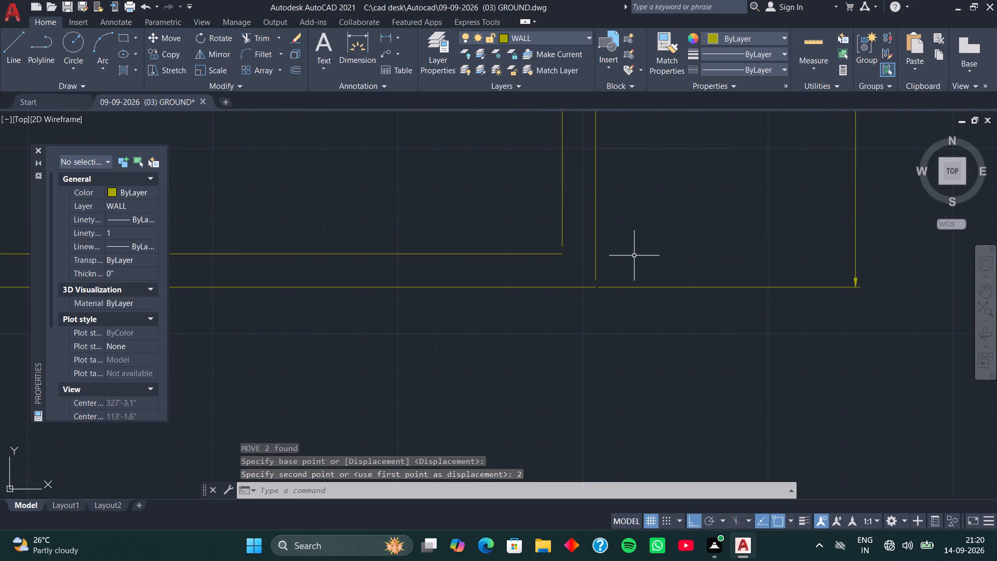
key("space")
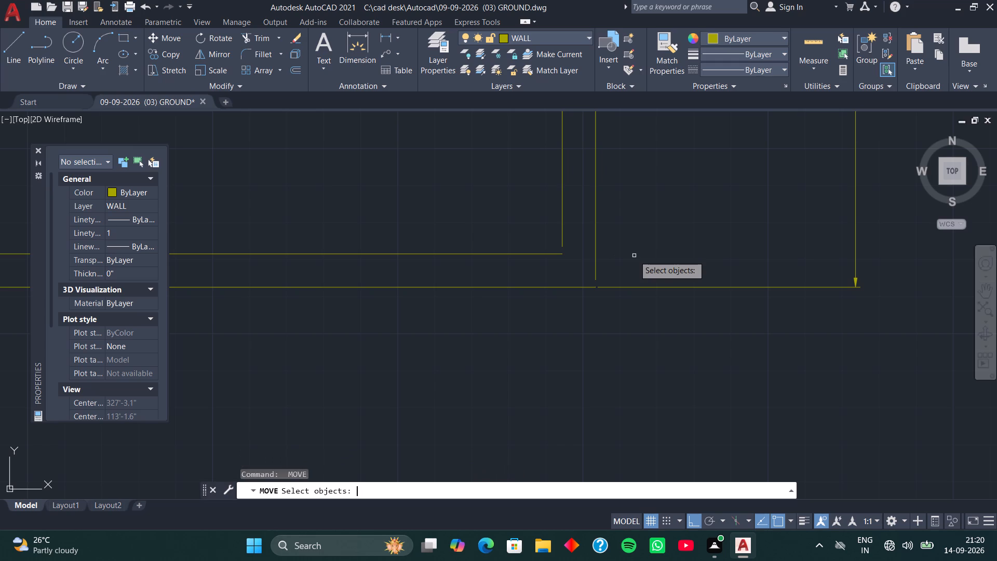
key("Escape")
Extend the inner and outer lines of both side outer walls down to the moved bottom wall, closing its two corners.
type("EX")
key("space")
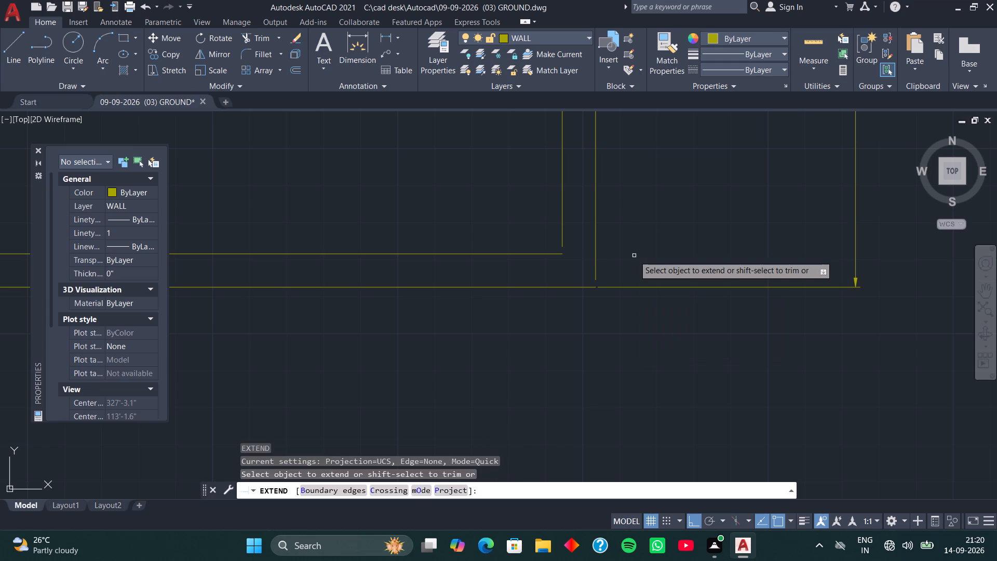
left_click_drag(481, 199, 888, 168)
scroll(729, 211, "down", 3)
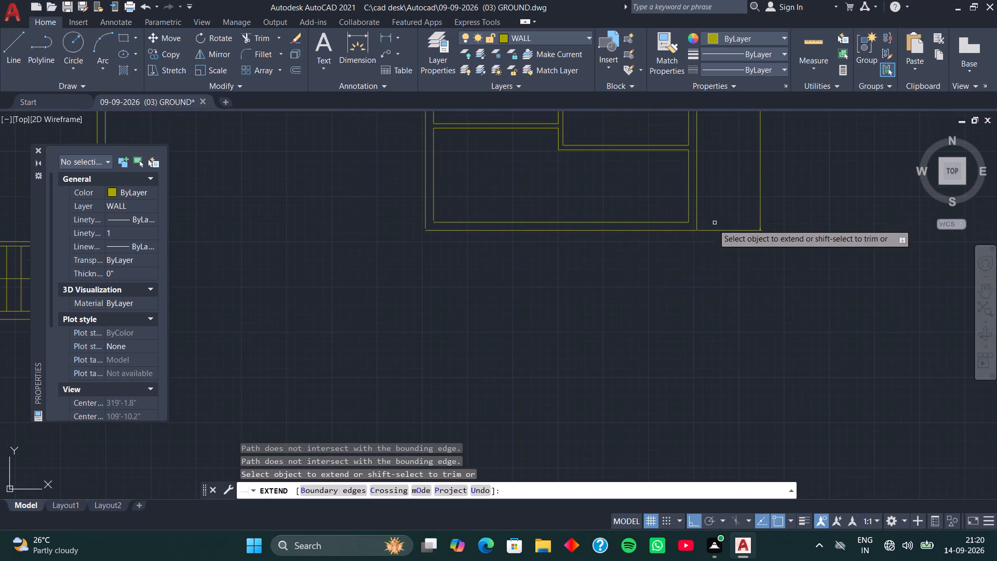
middle_click_drag(585, 281, 595, 289)
scroll(479, 228, "up", 3)
middle_click_drag(412, 198, 608, 251)
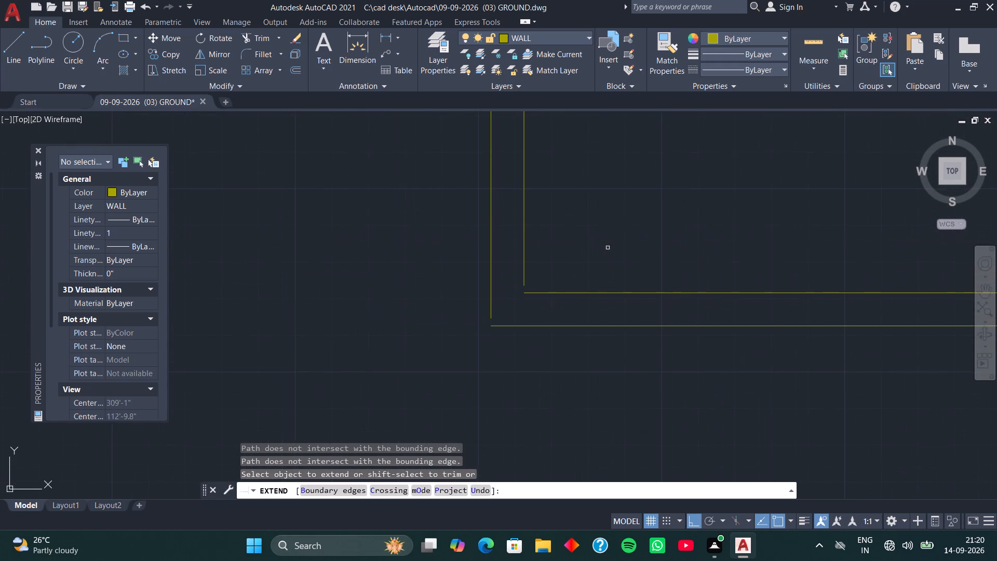
left_click_drag(601, 221, 405, 272)
scroll(617, 214, "down", 2)
middle_click_drag(630, 235, 436, 314)
scroll(435, 314, "down", 1)
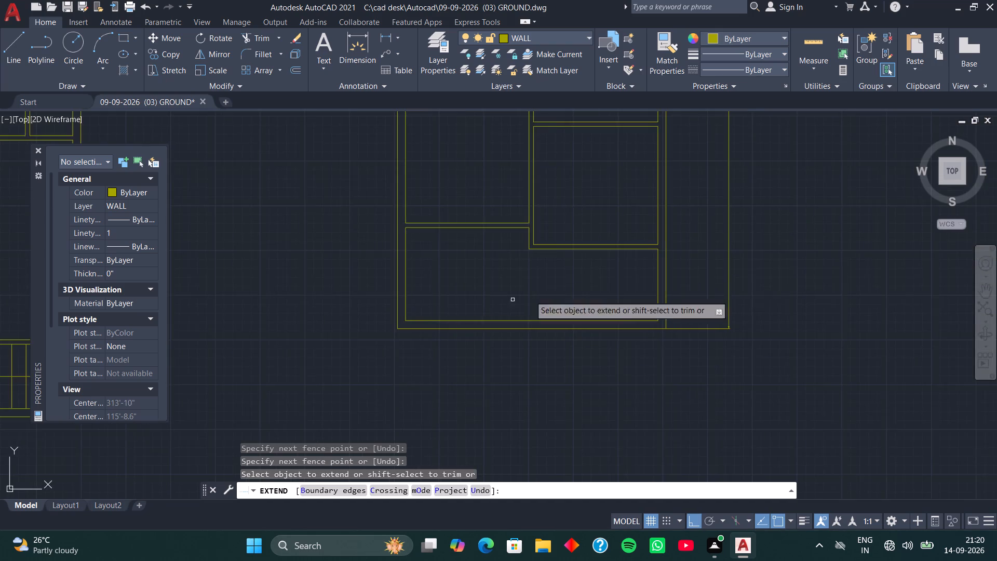
scroll(599, 277, "down", 1)
key("space")
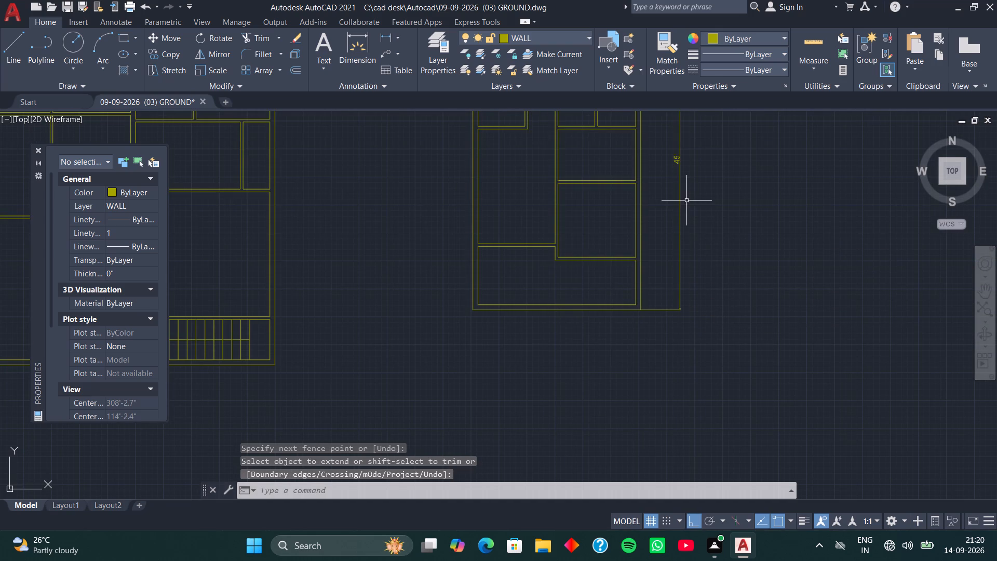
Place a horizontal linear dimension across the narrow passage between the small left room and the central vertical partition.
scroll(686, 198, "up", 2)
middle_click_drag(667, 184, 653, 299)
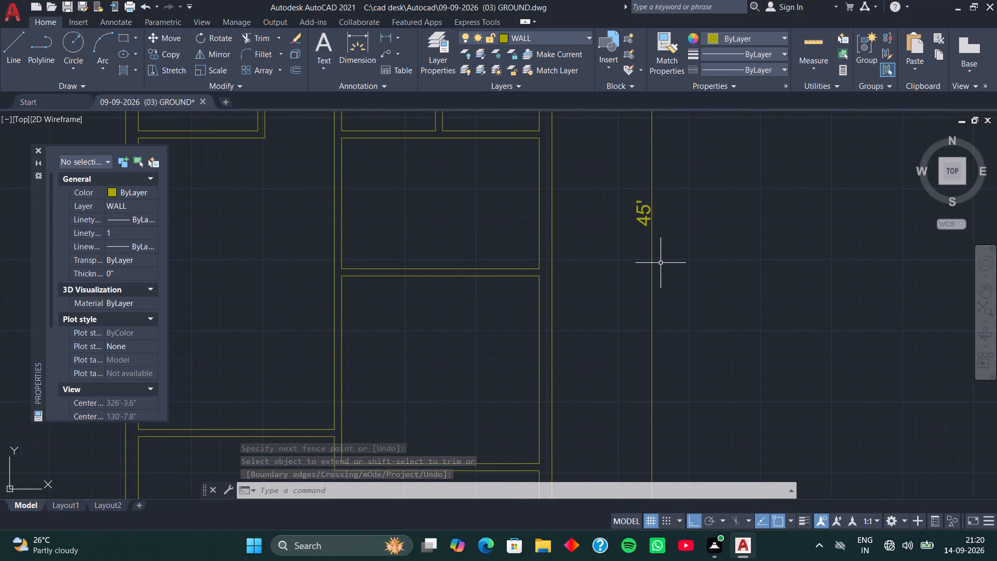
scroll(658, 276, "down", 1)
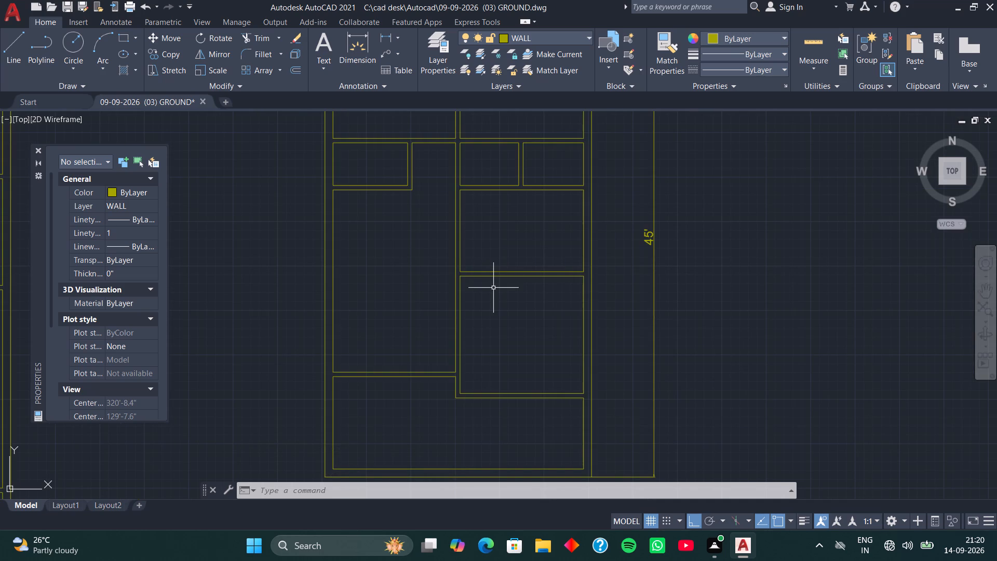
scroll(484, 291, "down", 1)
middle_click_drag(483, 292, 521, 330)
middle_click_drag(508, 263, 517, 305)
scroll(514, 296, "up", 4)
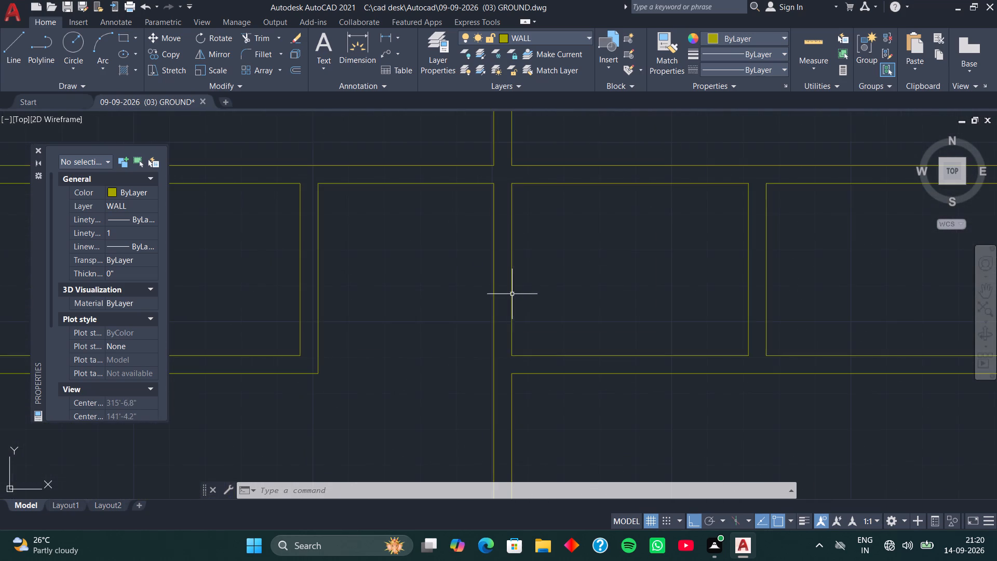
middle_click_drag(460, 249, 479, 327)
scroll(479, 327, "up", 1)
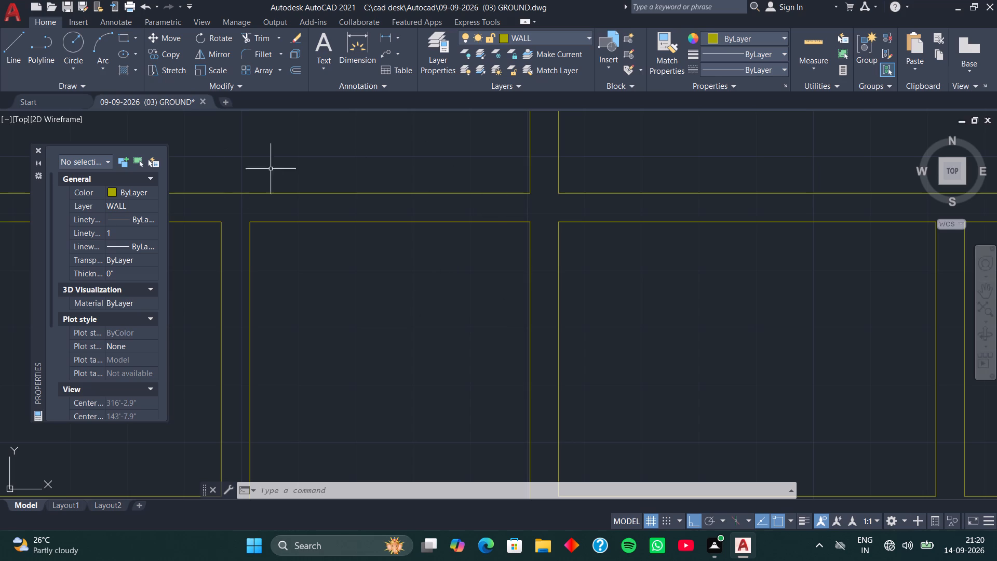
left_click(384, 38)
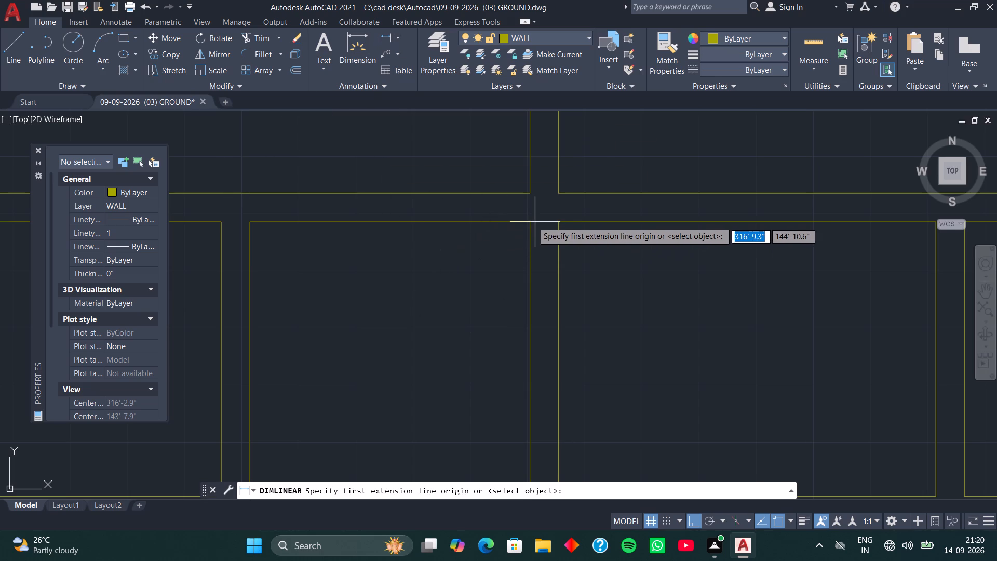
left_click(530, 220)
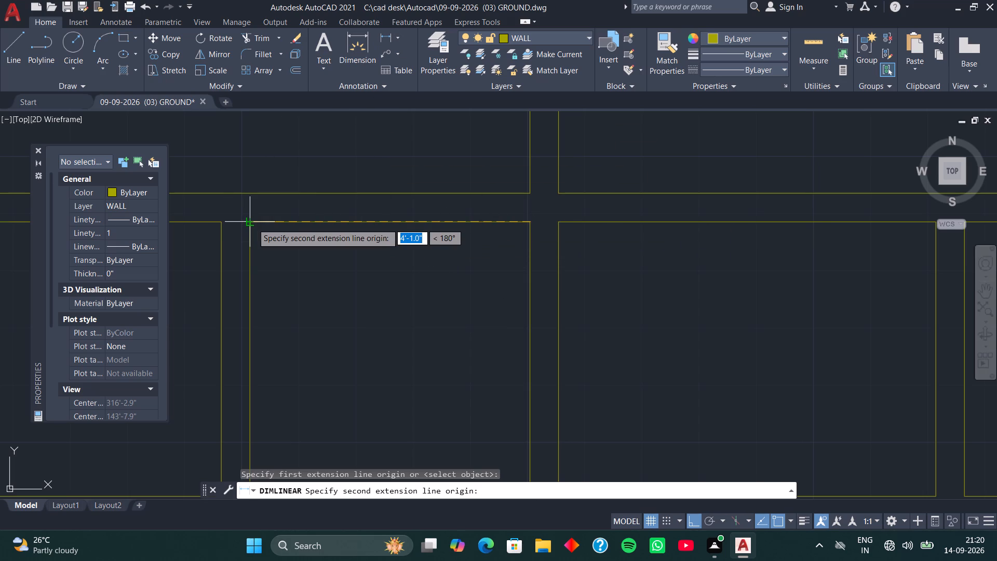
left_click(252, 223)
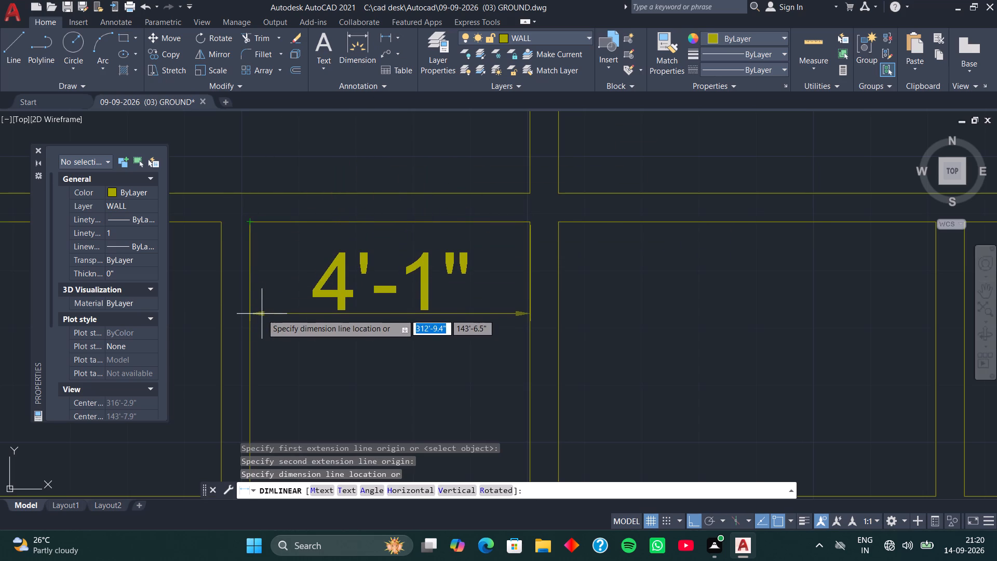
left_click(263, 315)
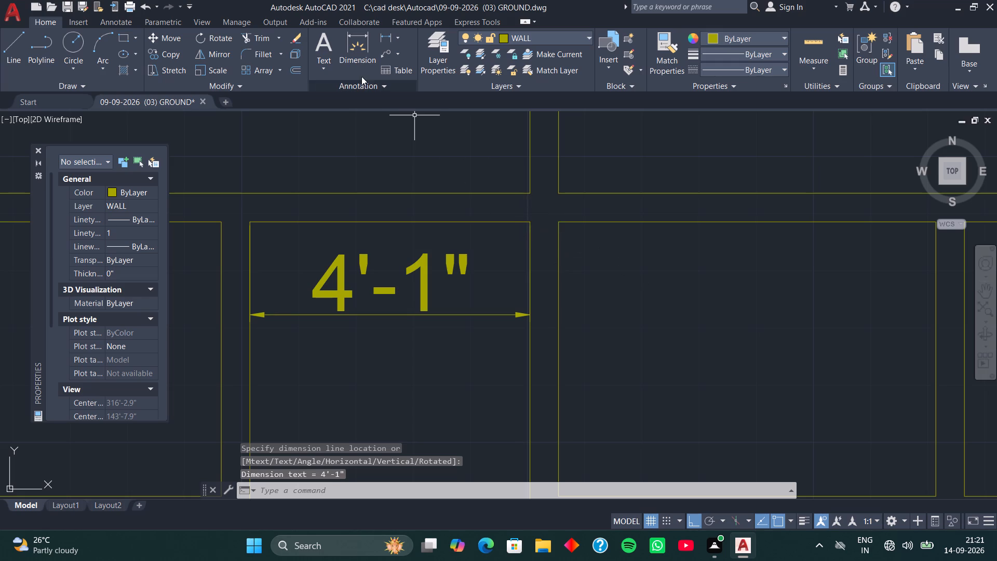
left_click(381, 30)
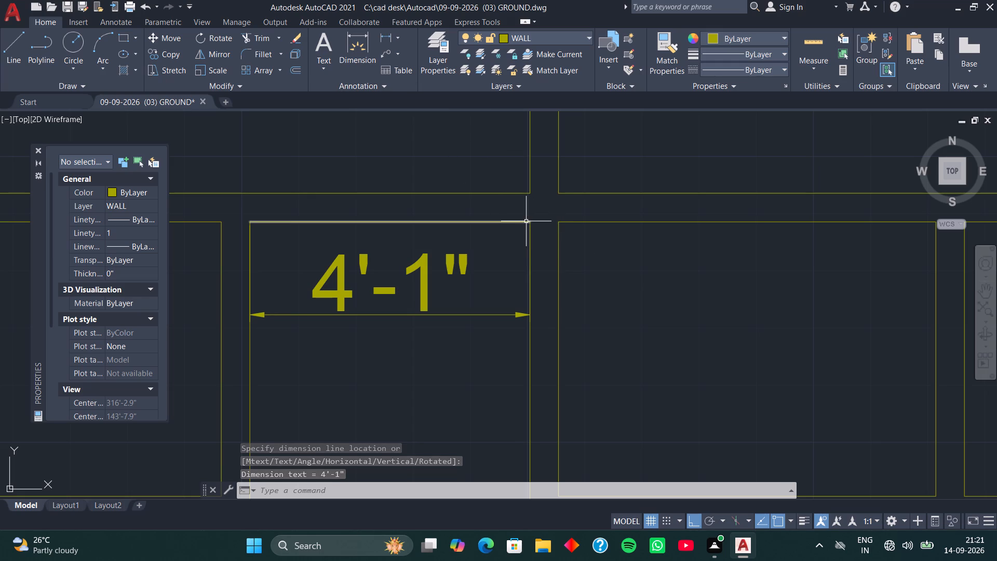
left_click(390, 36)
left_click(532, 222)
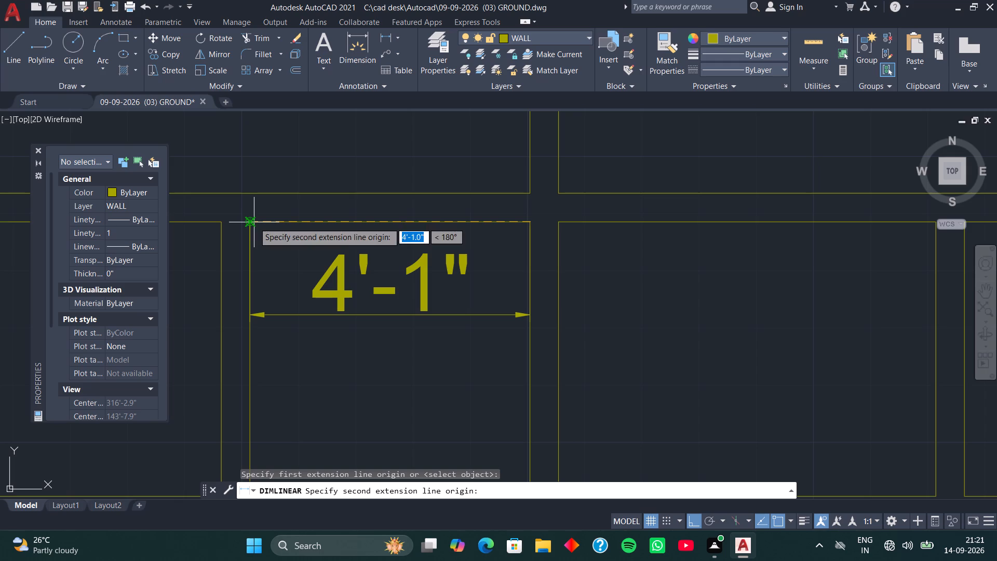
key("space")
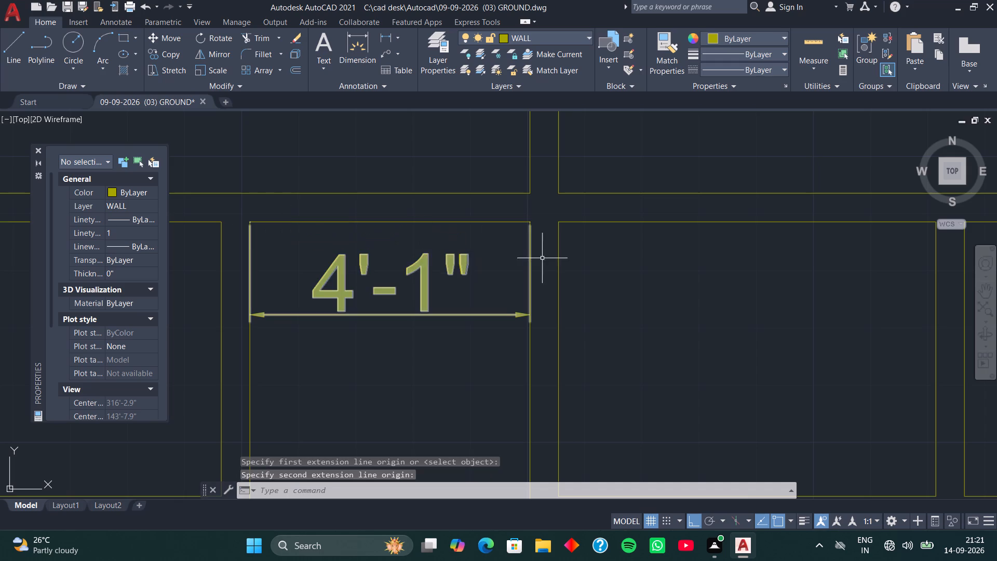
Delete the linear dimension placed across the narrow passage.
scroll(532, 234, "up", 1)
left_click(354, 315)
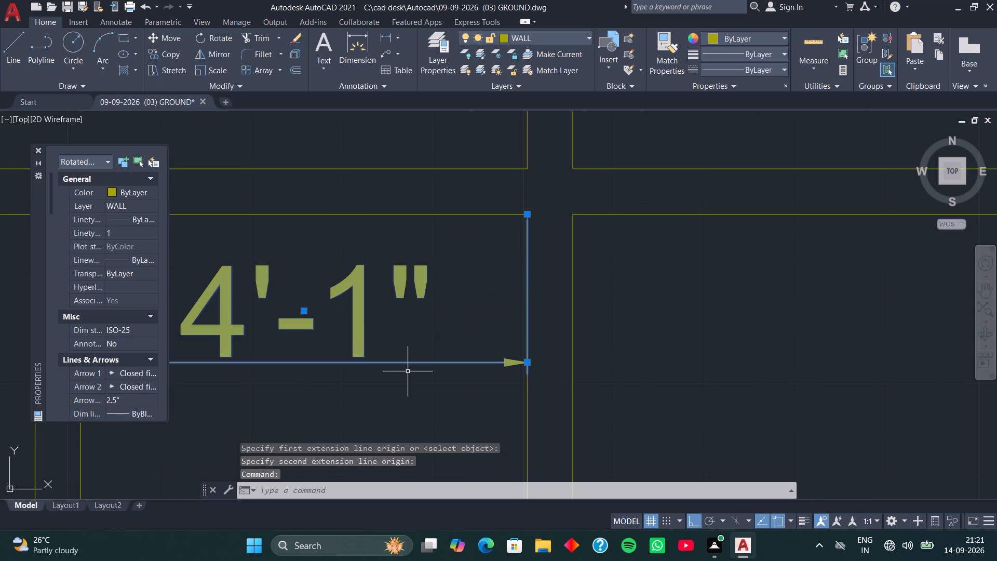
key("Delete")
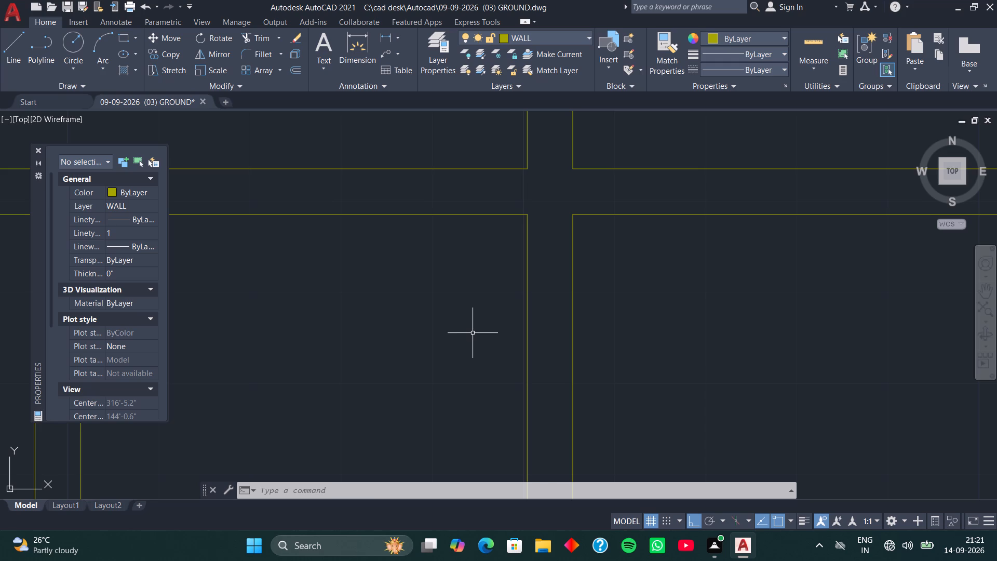
Draw a short vertical line across the upper left horizontal partition's open end, flush with the central partition's near face.
scroll(396, 364, "down", 2)
middle_click_drag(378, 375, 379, 376)
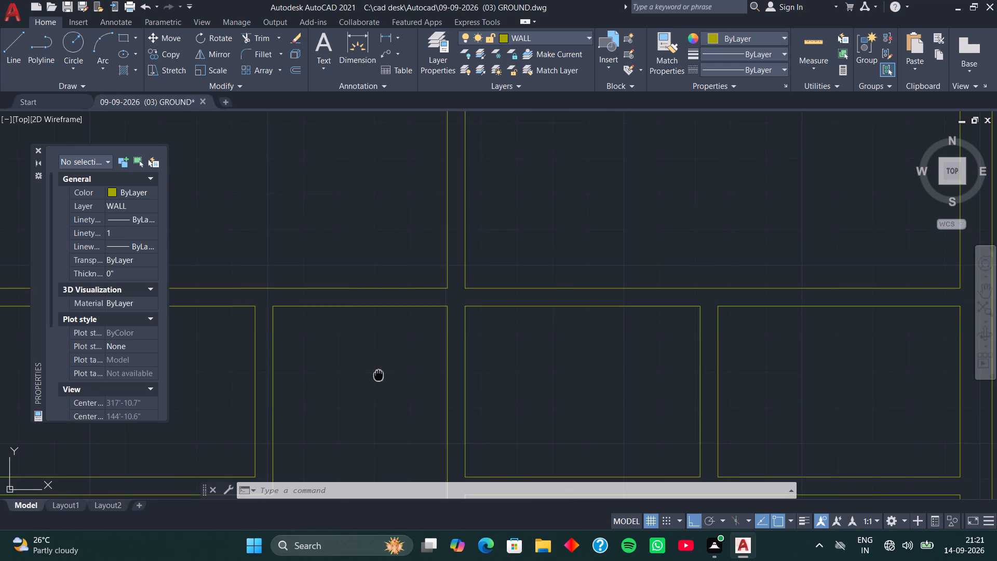
middle_click_drag(379, 376, 568, 402)
middle_click_drag(566, 403, 500, 375)
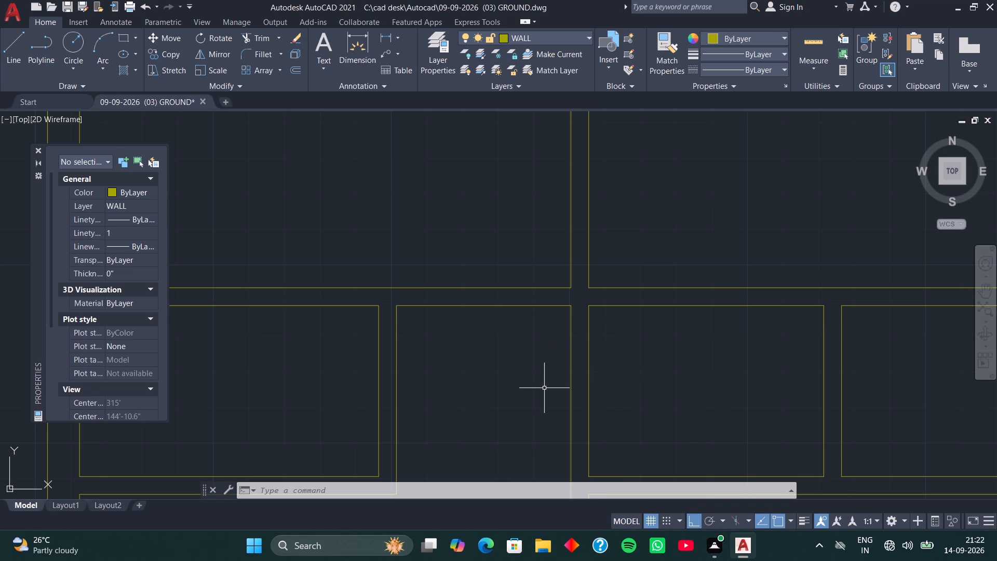
middle_click_drag(546, 357, 520, 386)
key("l")
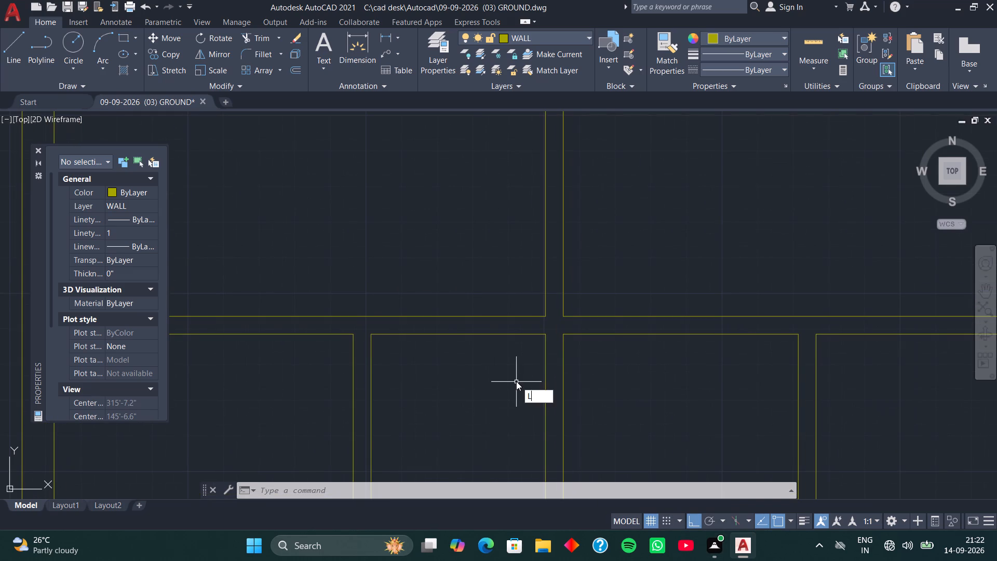
key("space")
scroll(532, 342, "up", 3)
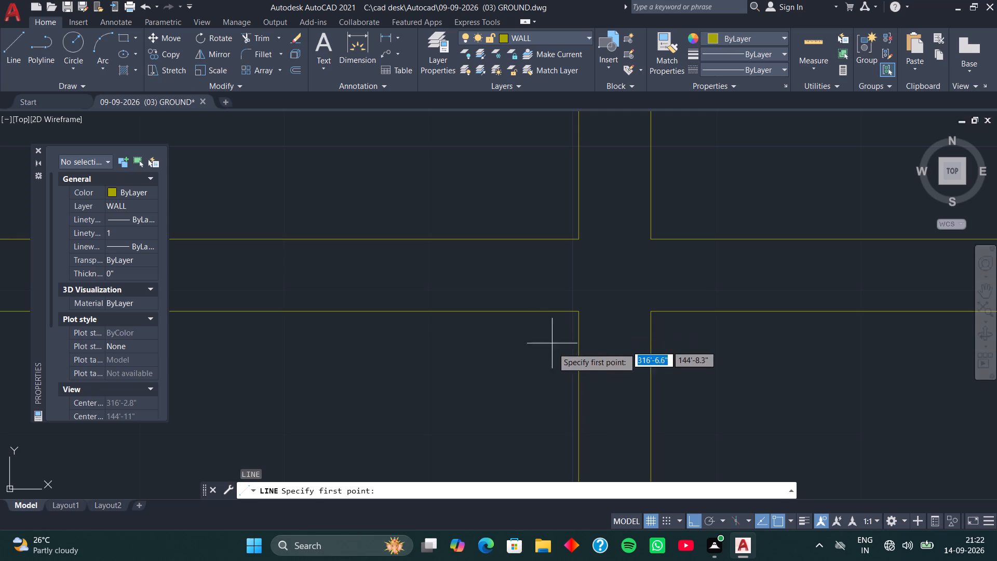
middle_click_drag(553, 353, 507, 375)
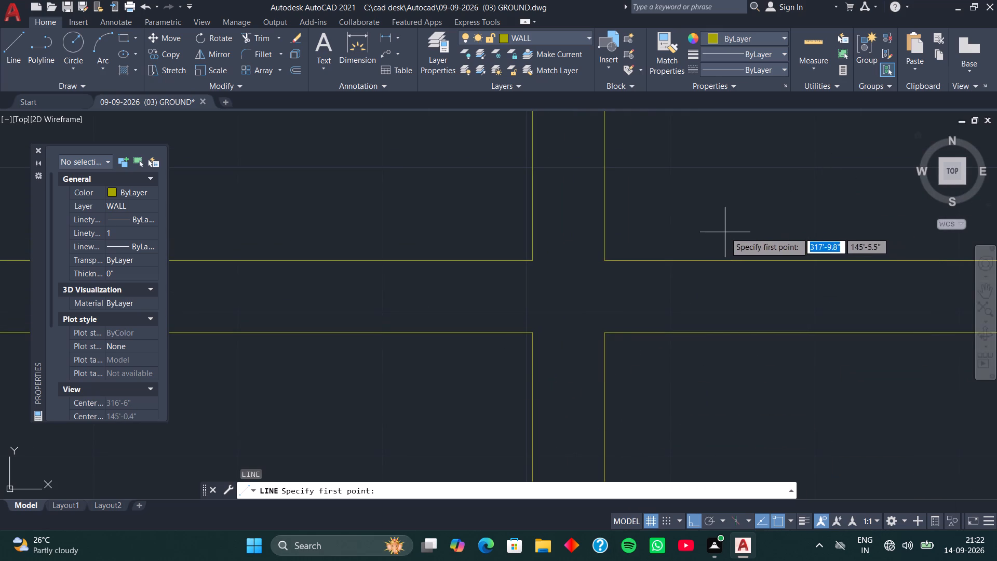
left_click(534, 259)
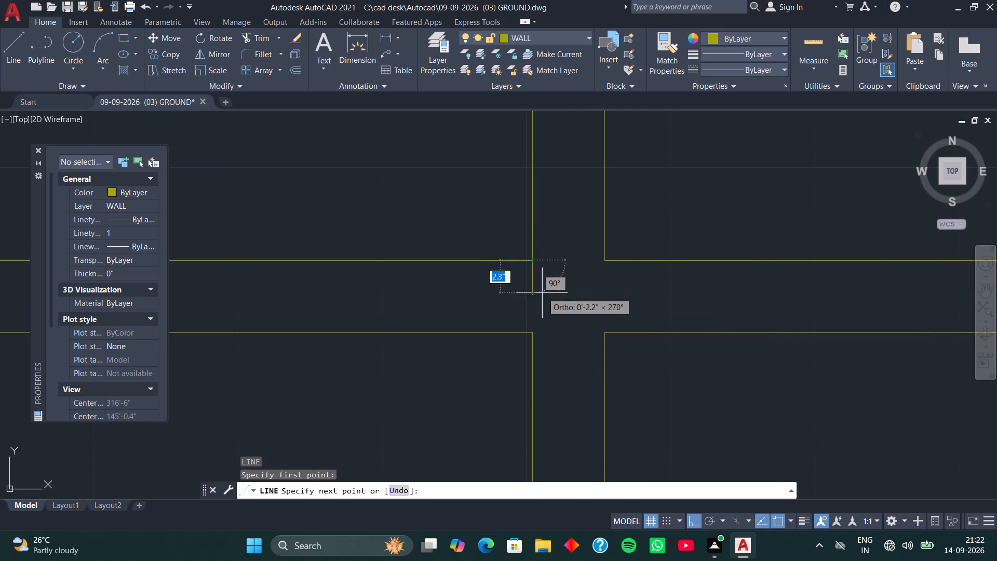
left_click(530, 335)
key("space")
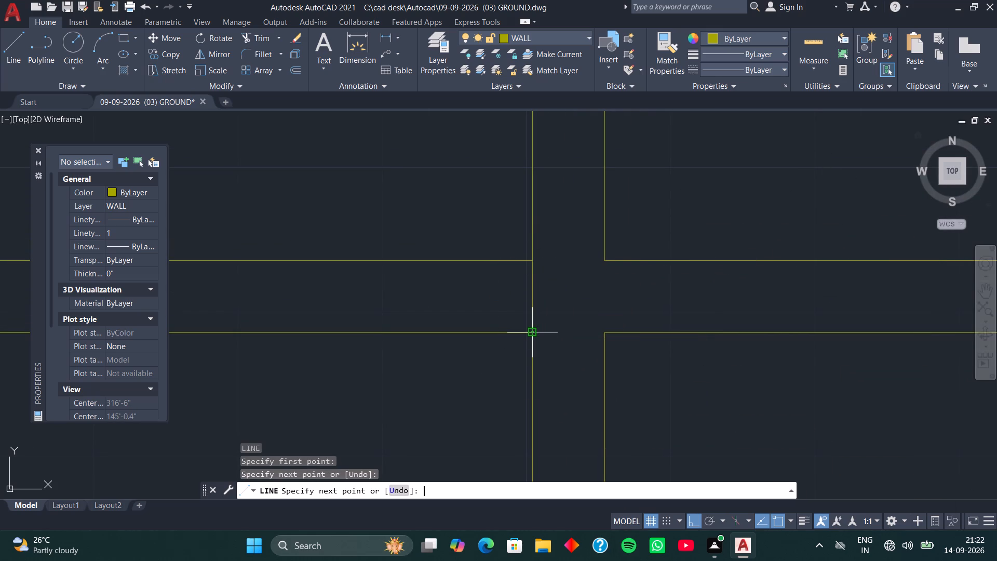
Move the short line closing the upper left horizontal partition 6" away from the central partition's near face.
left_click(533, 303)
type("M")
key("space")
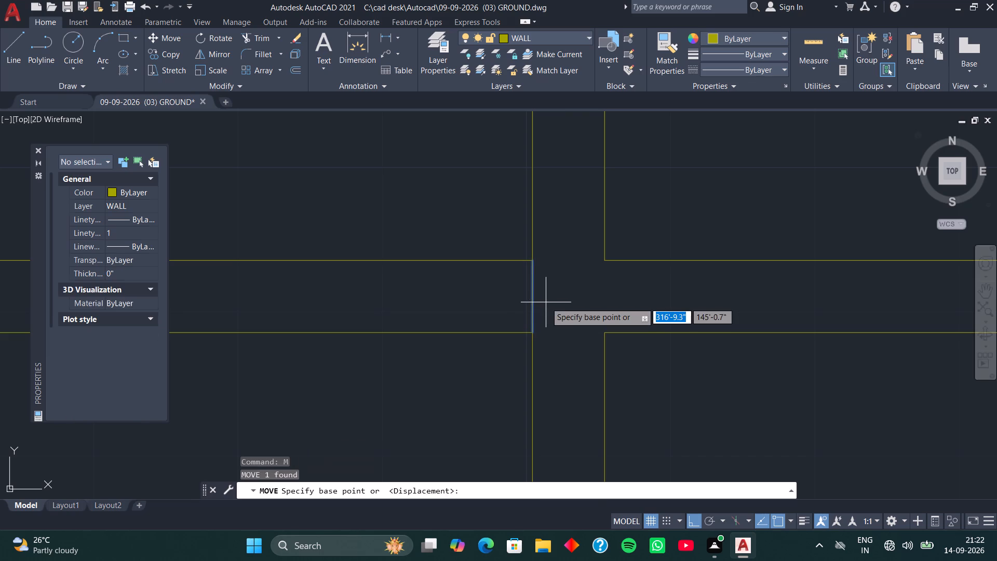
left_click(531, 330)
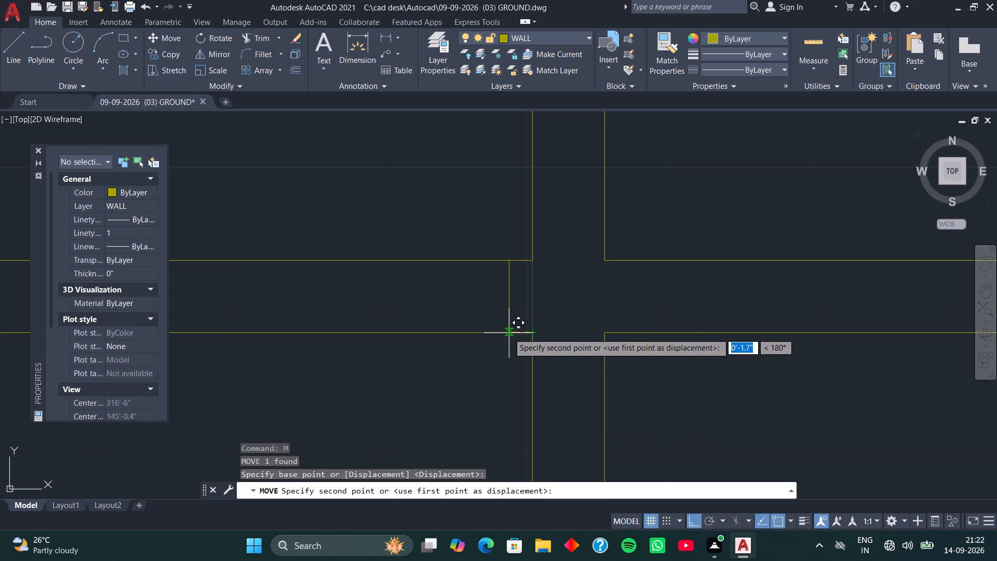
key("6")
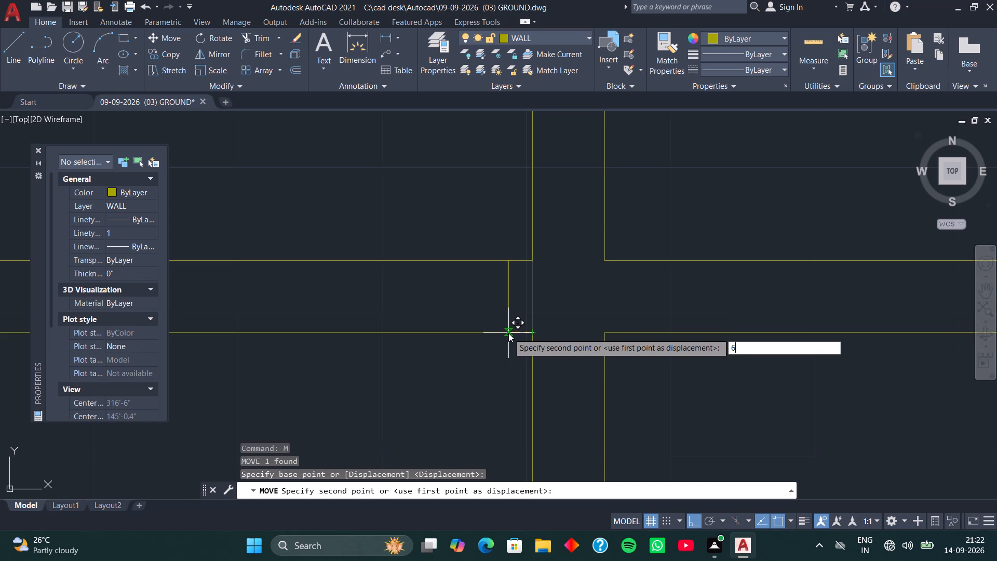
key("Return")
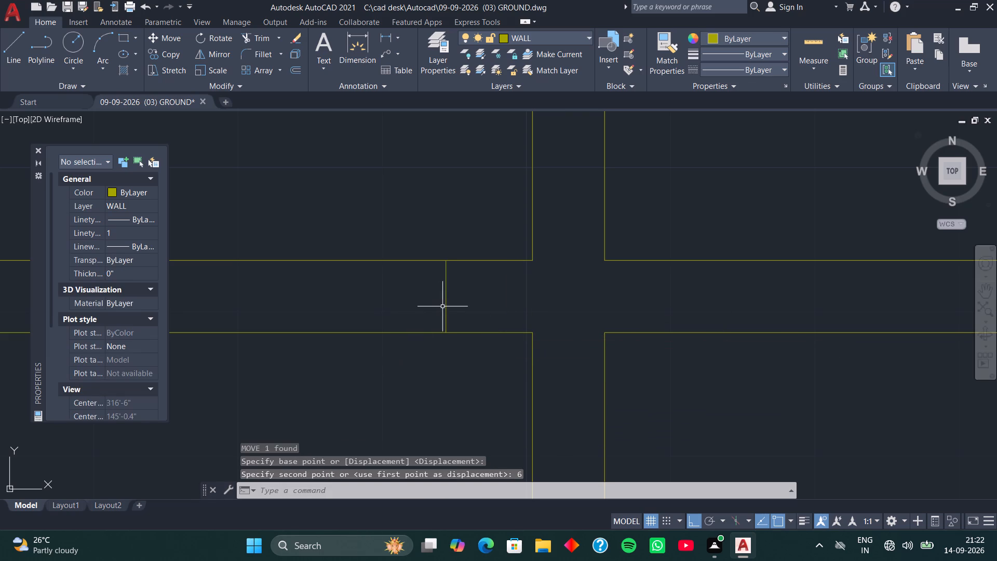
Copy the moved short line 3' farther along the upper left horizontal partition, away from the central partition.
left_click(445, 306)
key("c")
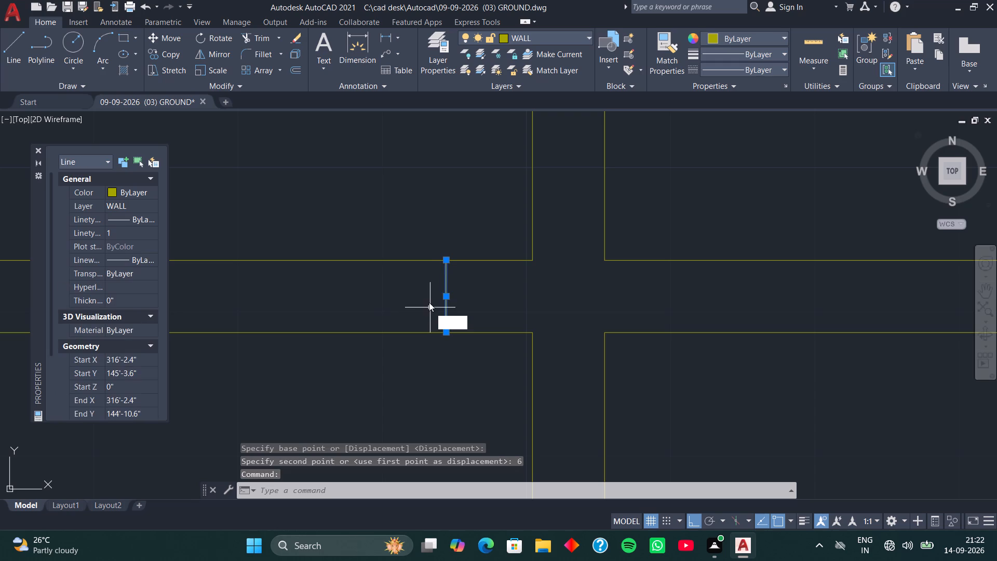
key("o")
key("space")
left_click(448, 329)
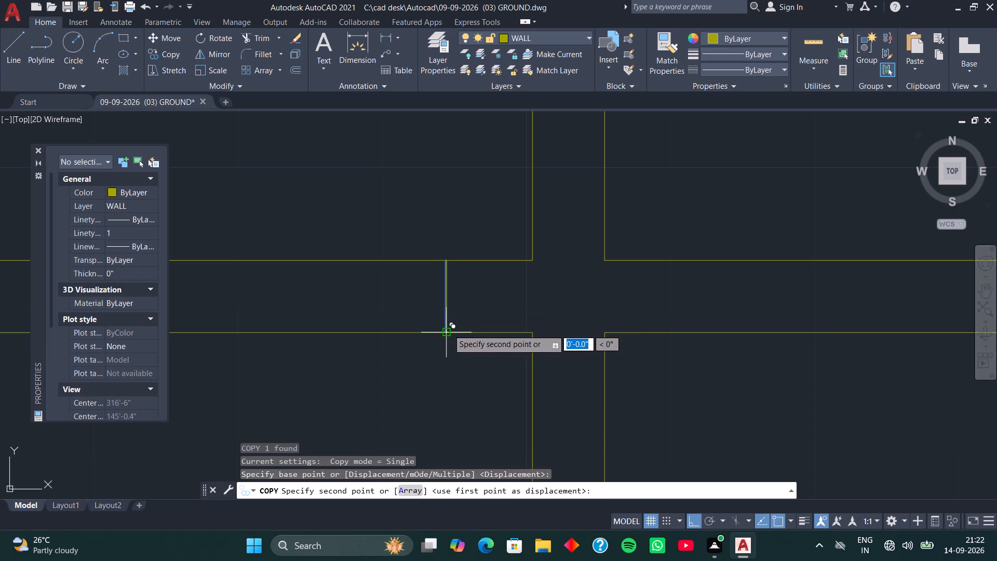
scroll(374, 338, "down", 3)
middle_click_drag(367, 345, 485, 344)
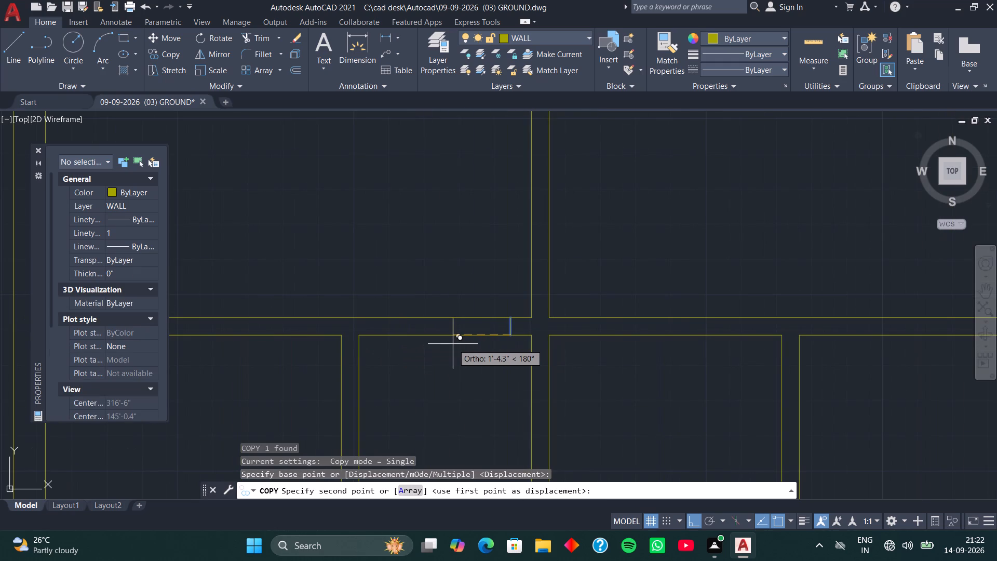
type("3'")
key("Return")
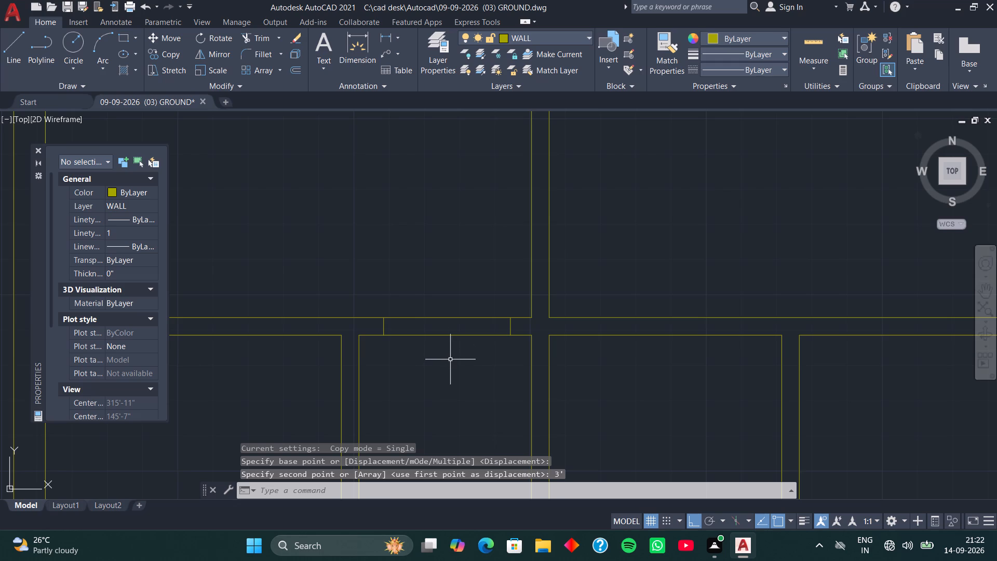
Trim both wall lines between the two short lines to open the 3' doorway in the upper left partition.
type("TR")
key("space")
left_click_drag(442, 291, 452, 368)
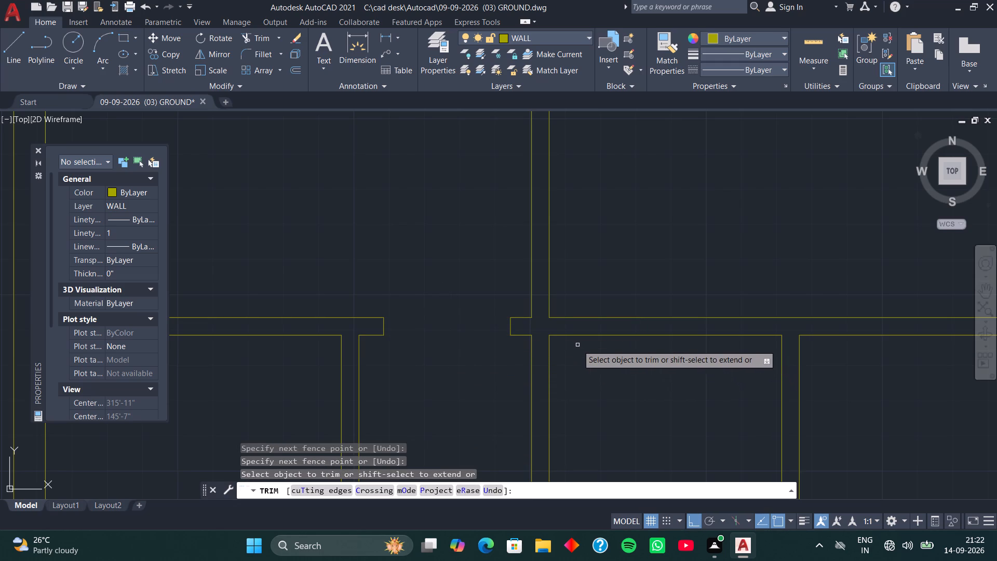
scroll(577, 345, "up", 2)
key("space")
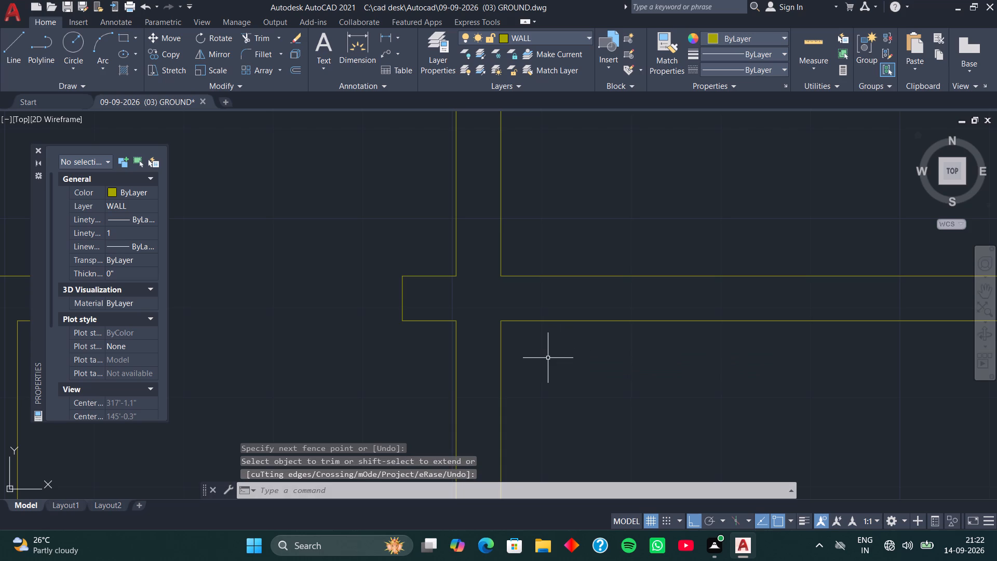
Extend the lower line of the upper right horizontal partition across the central partition to the left wall stub.
key("e")
key("x")
key("space")
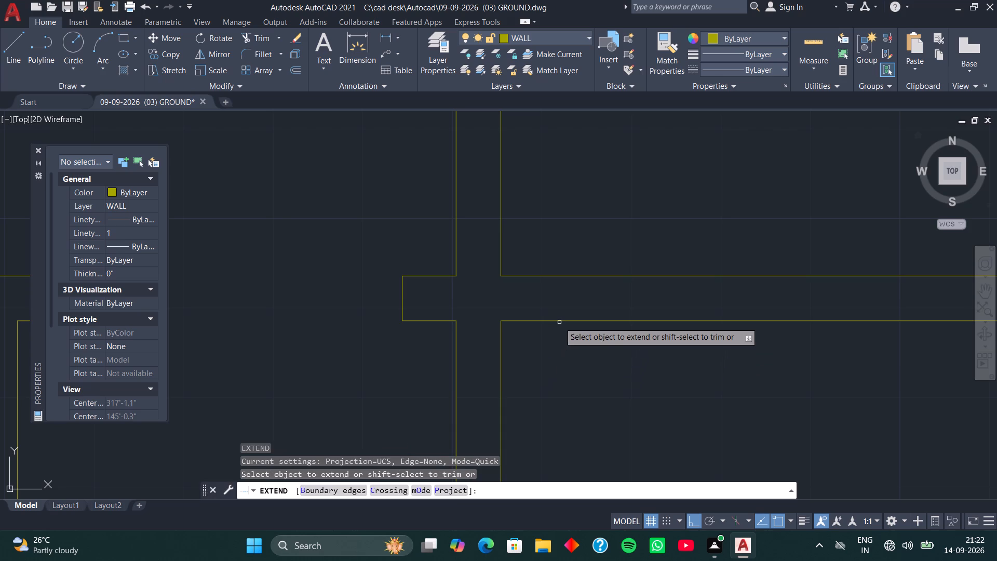
left_click(559, 322)
key("space")
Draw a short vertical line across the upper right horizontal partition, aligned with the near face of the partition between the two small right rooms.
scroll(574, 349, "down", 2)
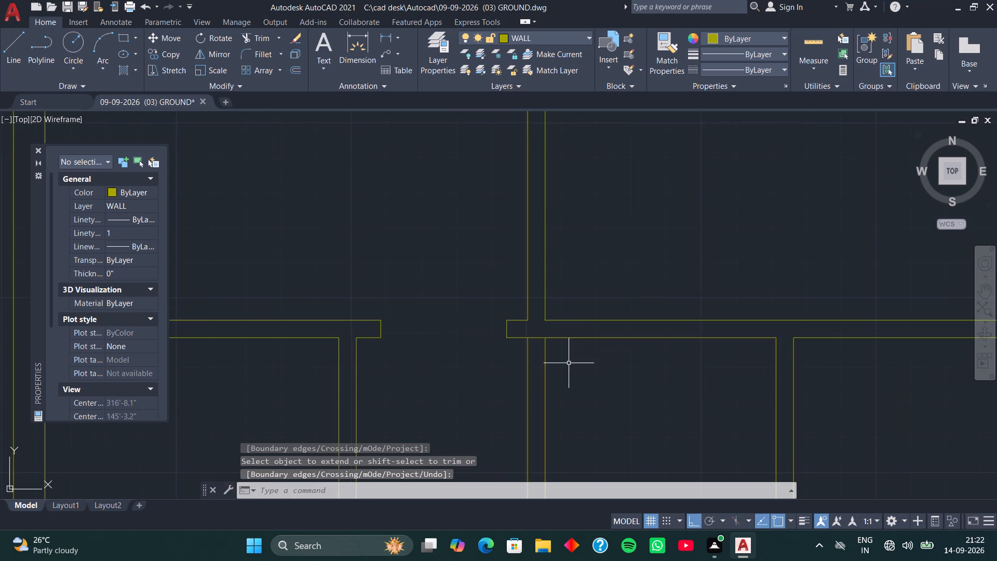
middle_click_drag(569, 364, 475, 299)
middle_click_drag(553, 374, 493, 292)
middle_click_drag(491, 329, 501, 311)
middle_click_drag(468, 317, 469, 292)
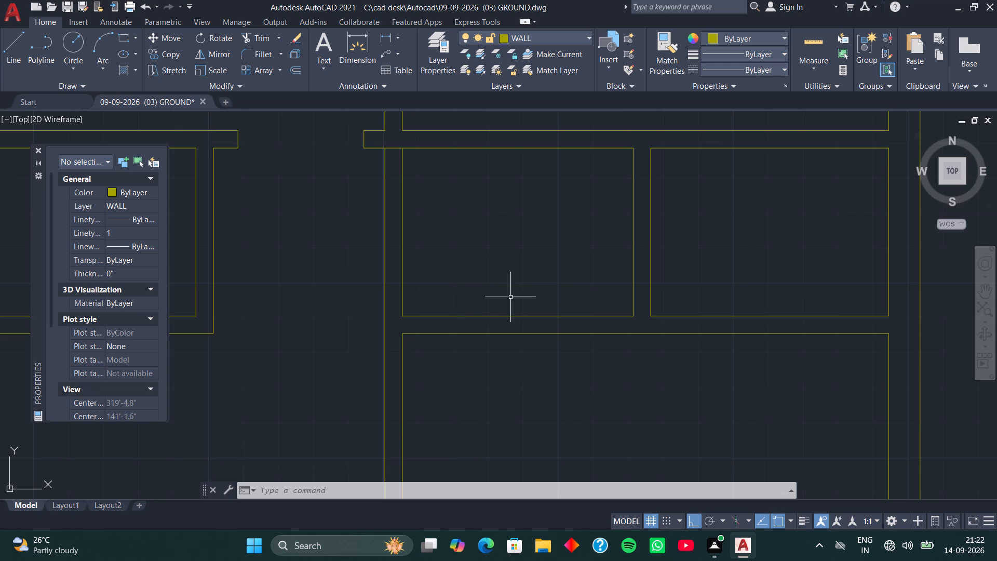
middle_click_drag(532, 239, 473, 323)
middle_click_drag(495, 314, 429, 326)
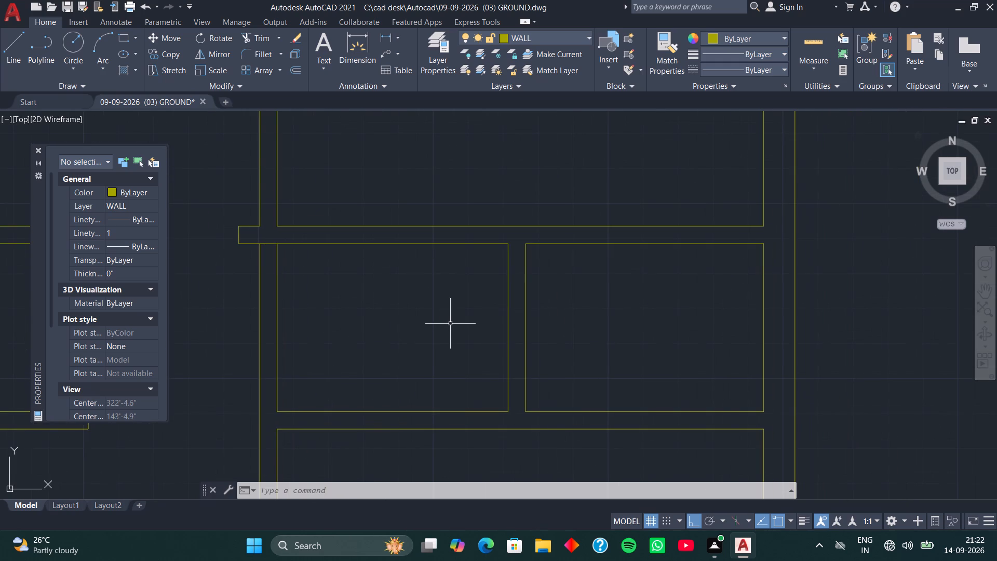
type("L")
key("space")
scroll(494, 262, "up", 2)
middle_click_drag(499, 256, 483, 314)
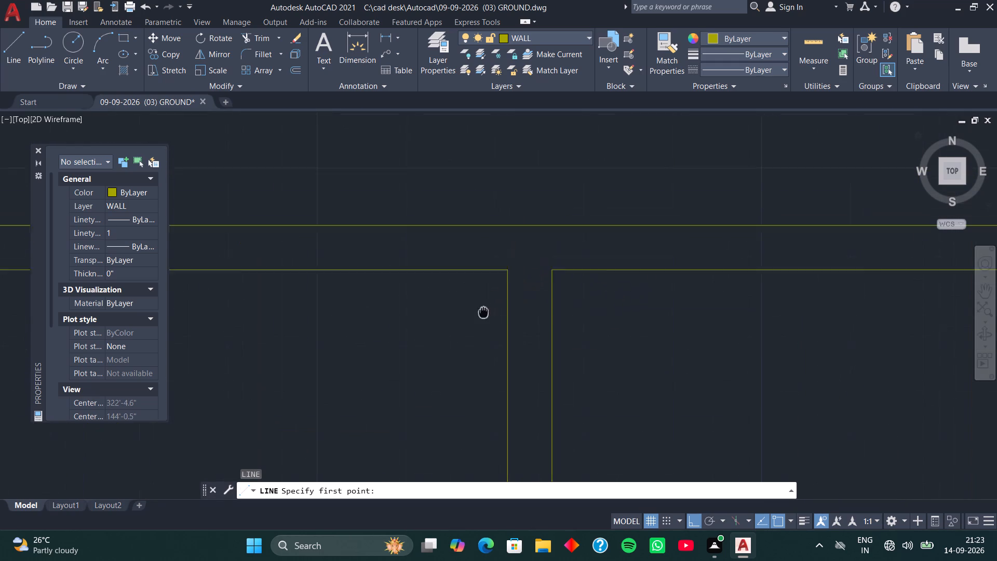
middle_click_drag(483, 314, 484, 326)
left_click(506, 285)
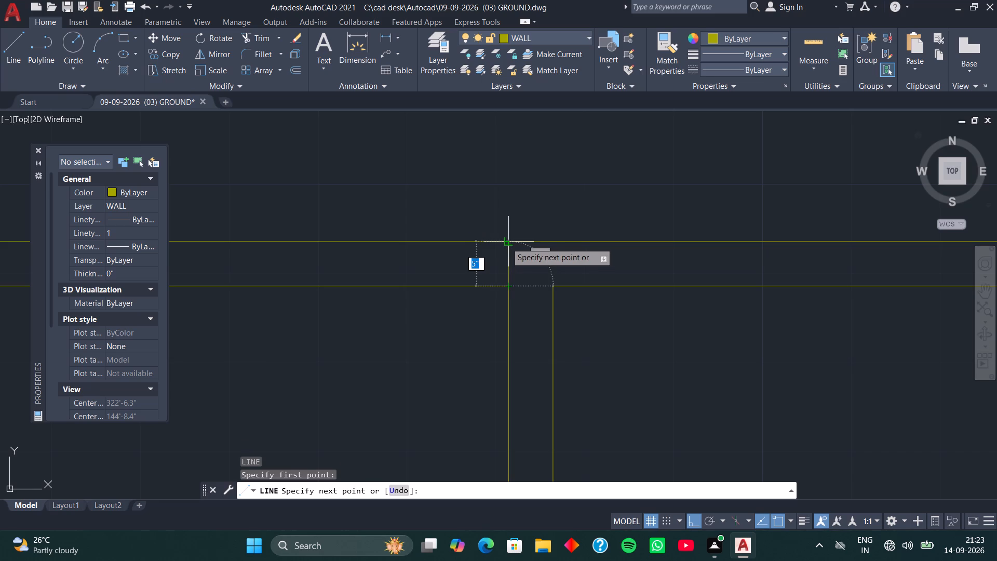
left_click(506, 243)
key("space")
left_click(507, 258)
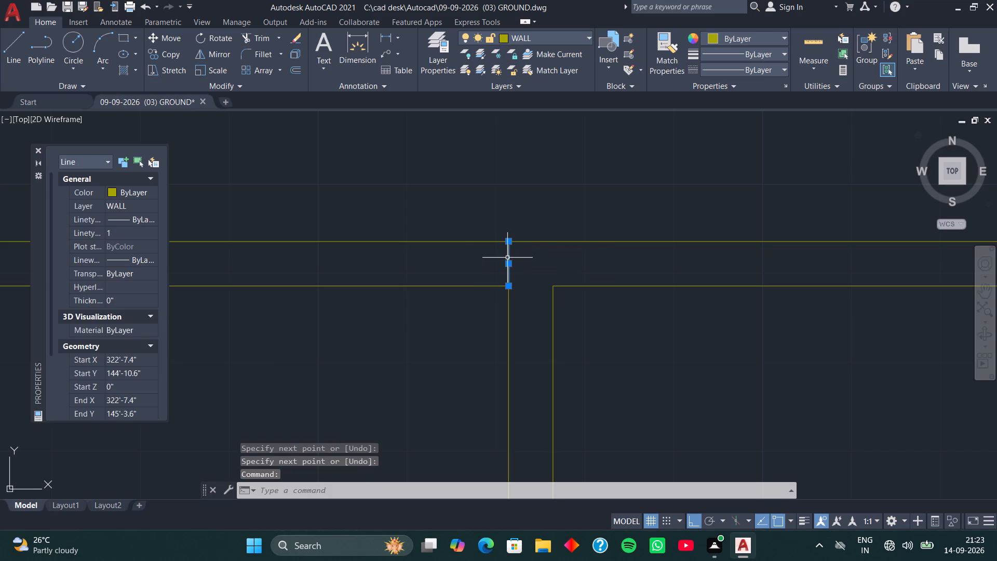
Draw a short vertical line across the upper right horizontal partition, flush with the central partition's right face.
scroll(482, 300, "down", 2)
middle_click_drag(426, 346, 576, 346)
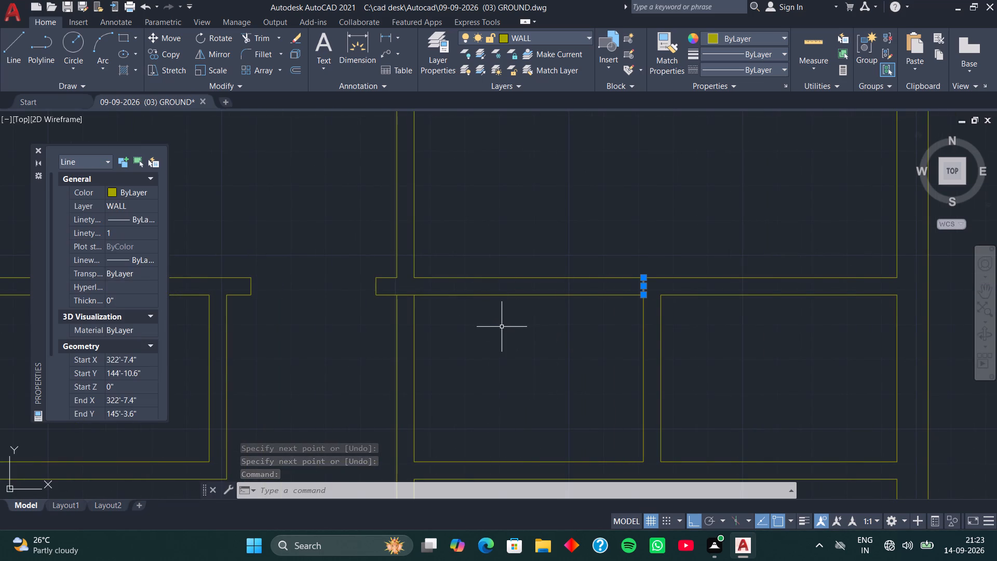
key("space")
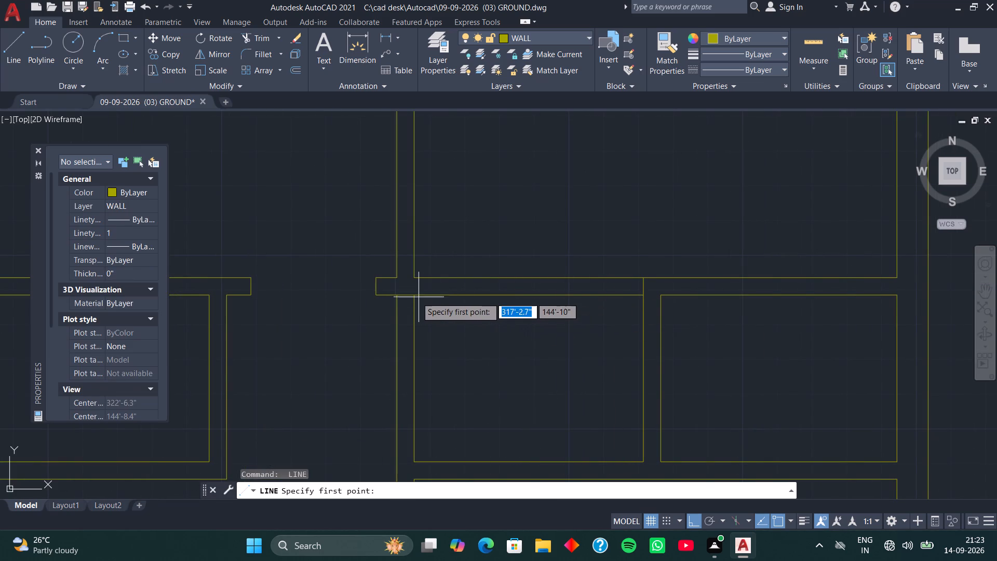
scroll(413, 295, "up", 3)
left_click(411, 224)
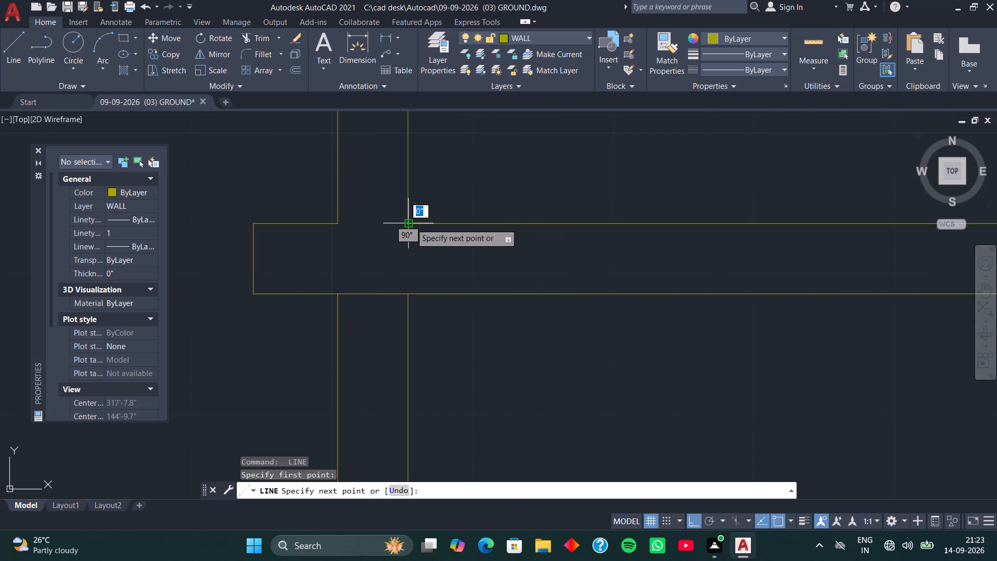
left_click(408, 293)
key("space")
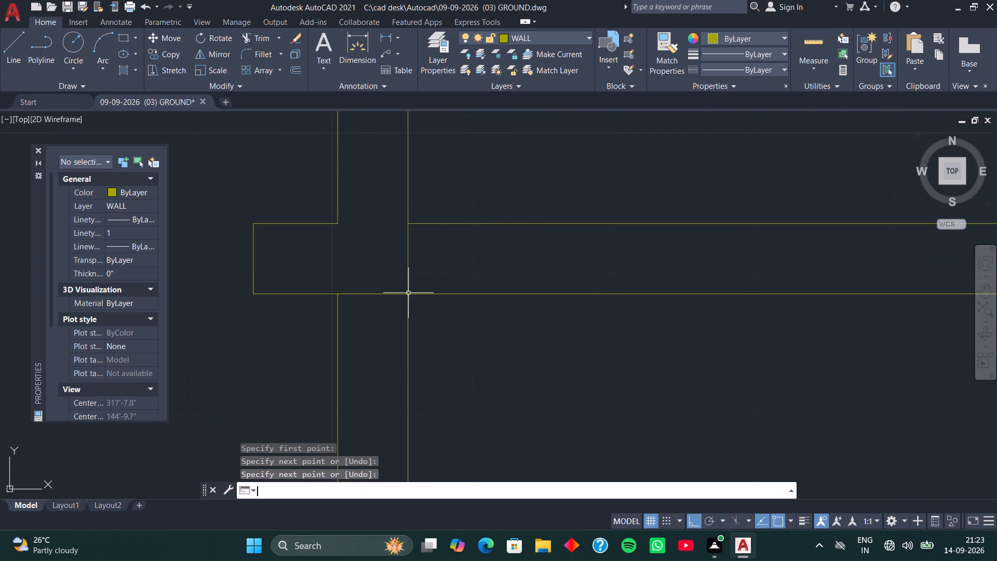
Move the new short line 6" into the upper right partition, away from the central partition's right face.
left_click(406, 277)
type("M")
key("space")
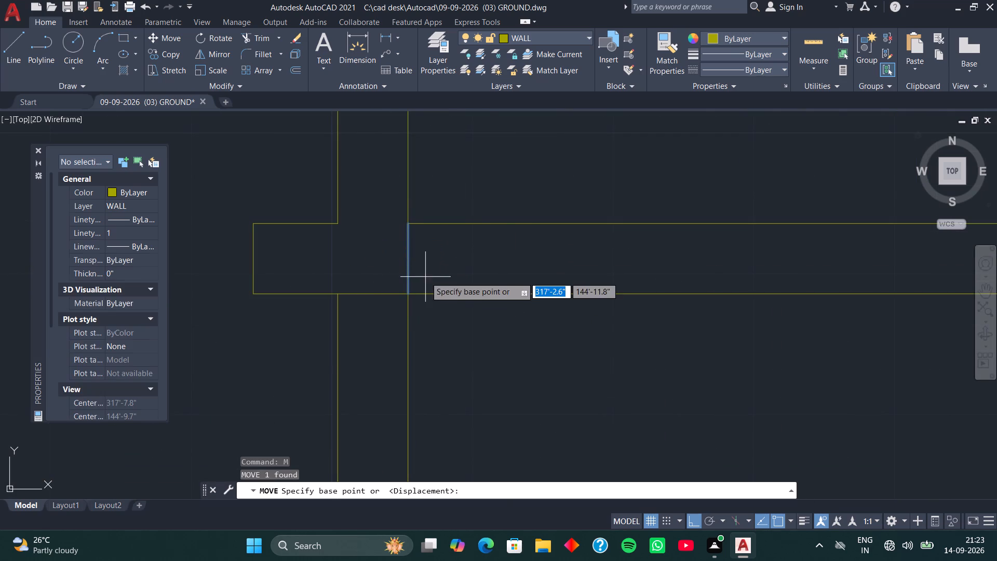
left_click(409, 291)
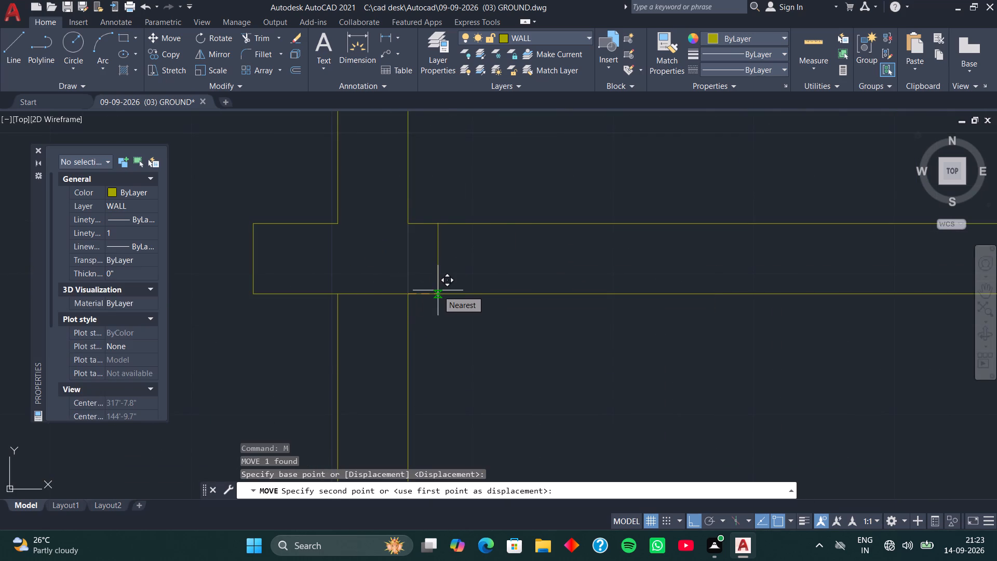
key("6")
key("Return")
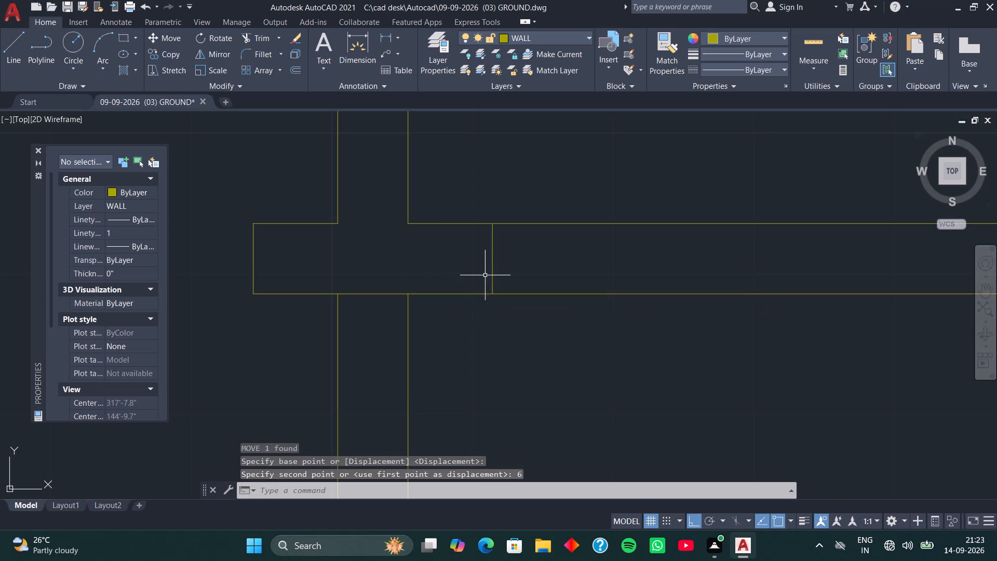
Copy the moved short line 3' farther along the upper right horizontal partition, away from the central partition.
left_click(491, 275)
type("CO")
key("space")
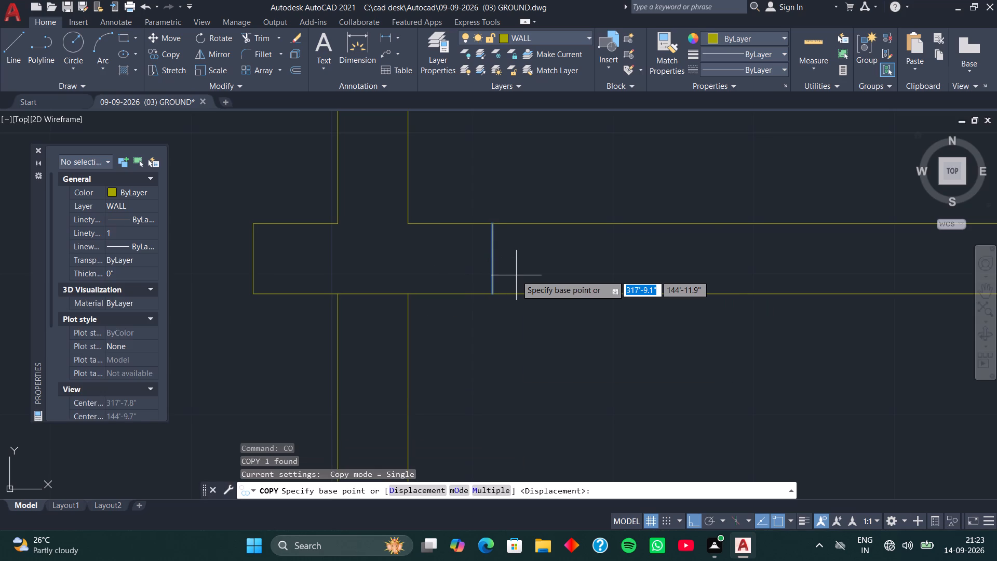
left_click(493, 296)
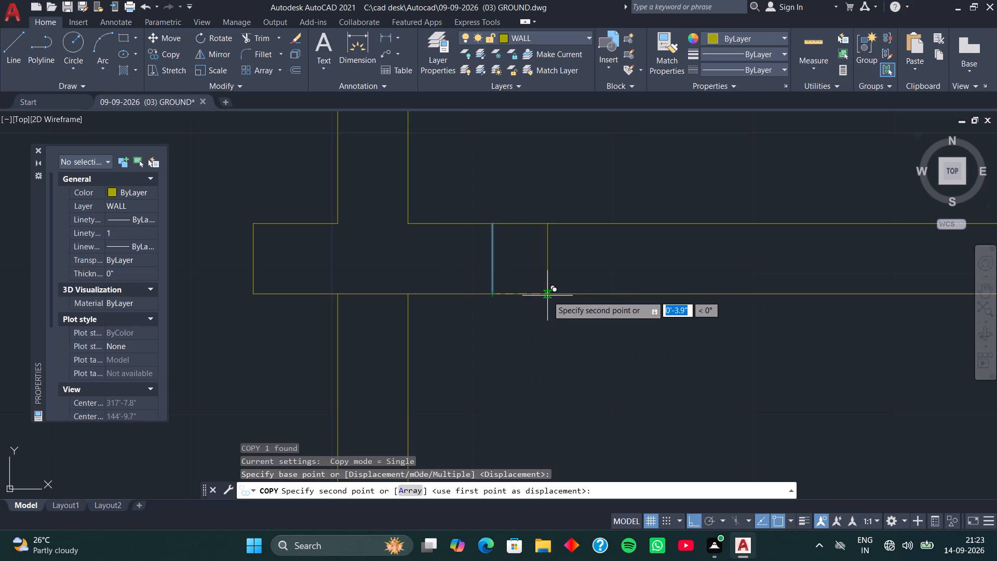
type("3'")
key("Return")
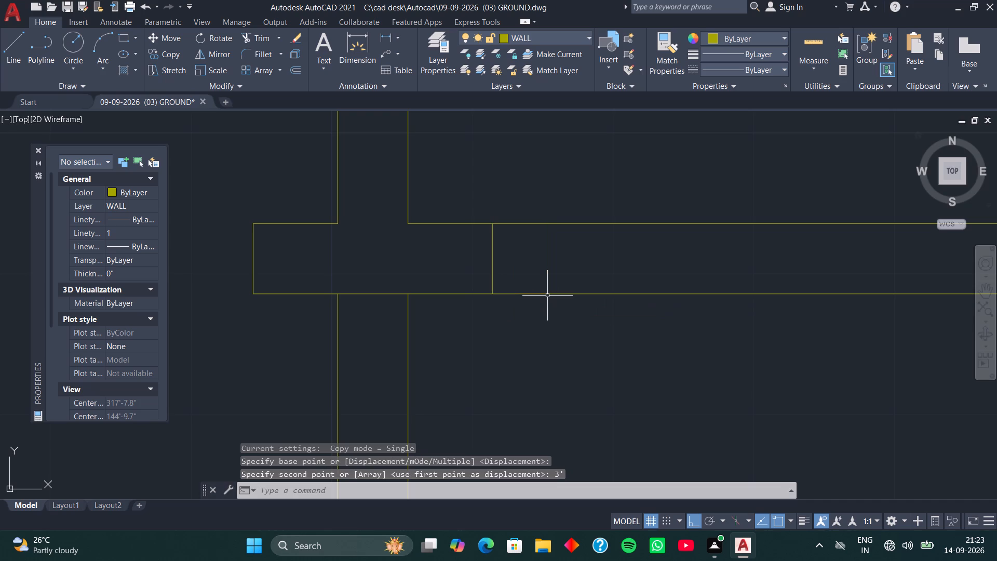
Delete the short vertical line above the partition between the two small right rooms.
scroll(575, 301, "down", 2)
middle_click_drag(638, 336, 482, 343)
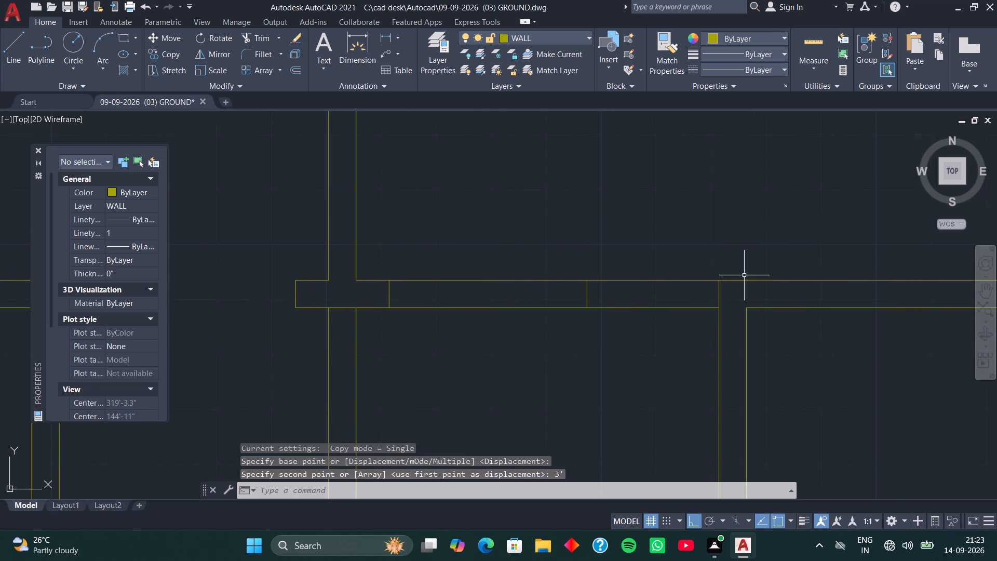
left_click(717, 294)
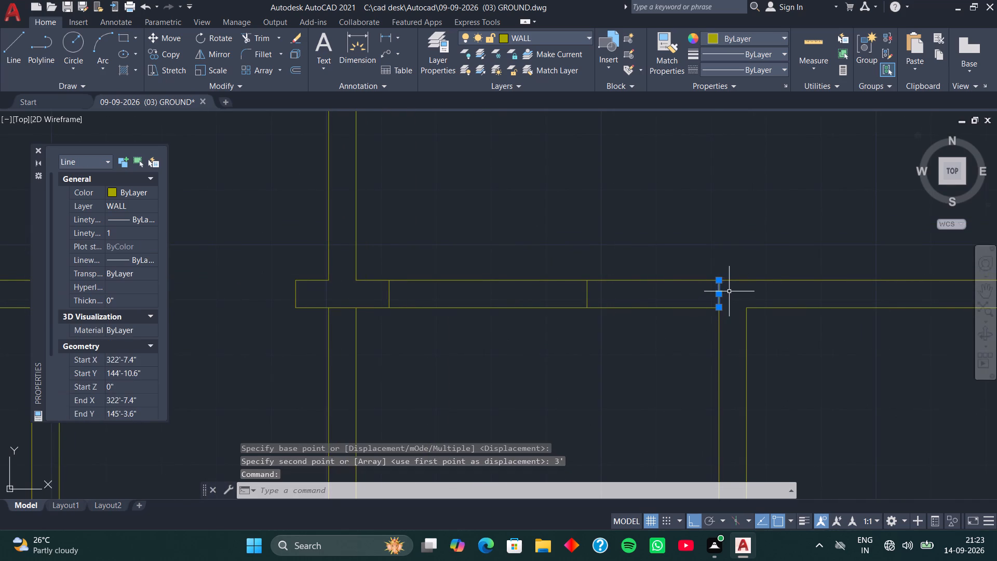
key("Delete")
Trim both wall lines between the two short lines to open the 3' doorway in the upper right partition.
type("TR")
key("space")
left_click_drag(536, 251, 540, 340)
scroll(519, 297, "down", 1)
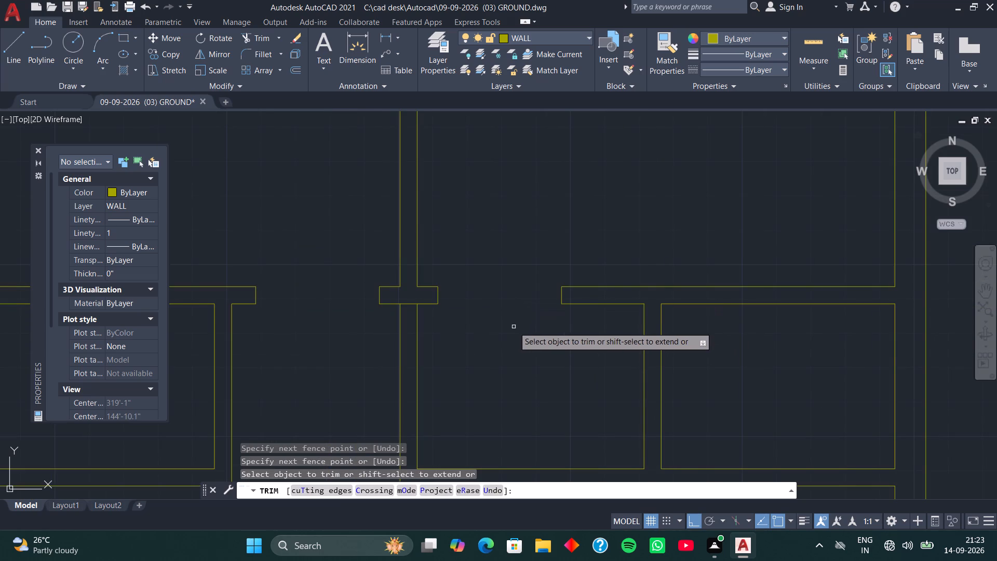
middle_click_drag(541, 352, 542, 235)
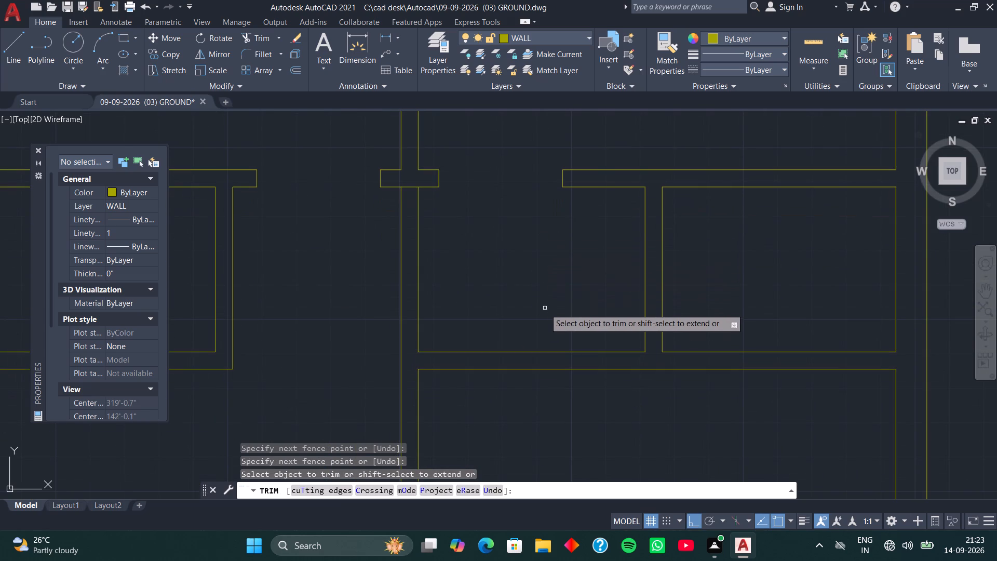
key("space")
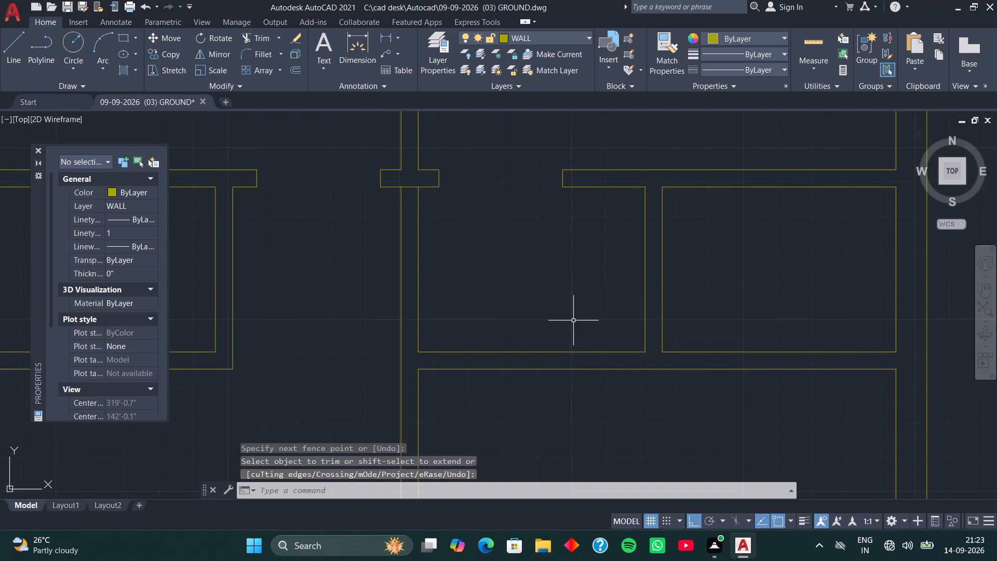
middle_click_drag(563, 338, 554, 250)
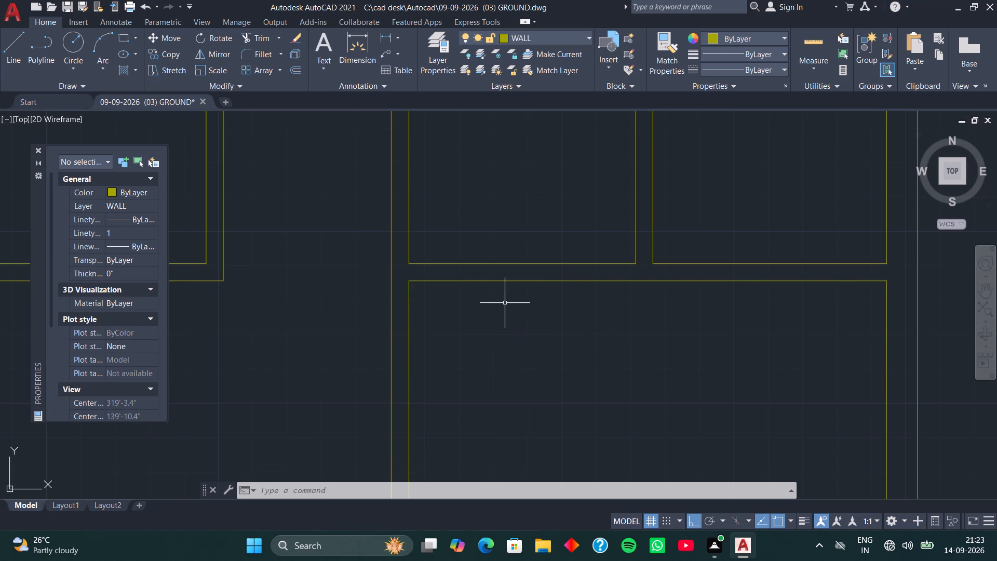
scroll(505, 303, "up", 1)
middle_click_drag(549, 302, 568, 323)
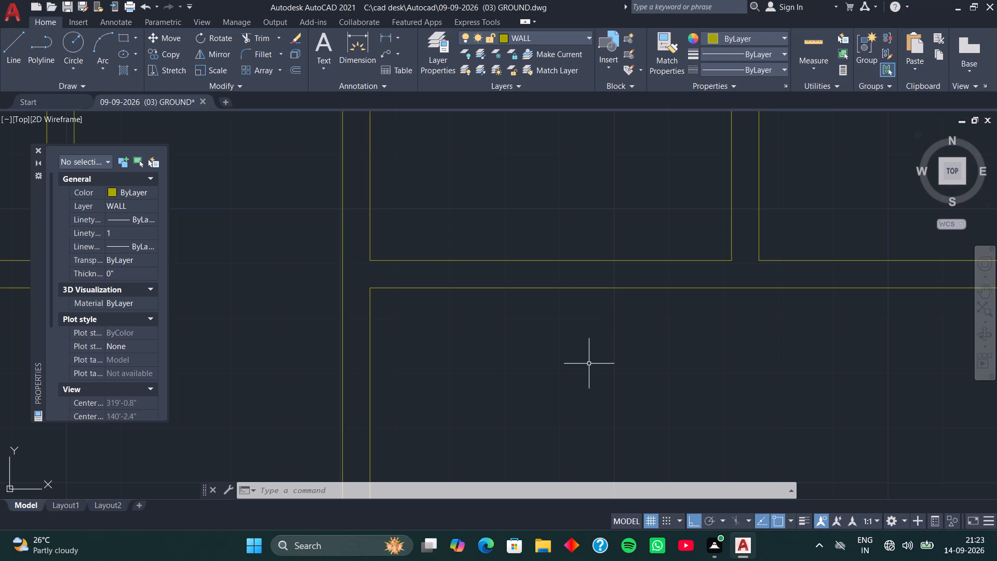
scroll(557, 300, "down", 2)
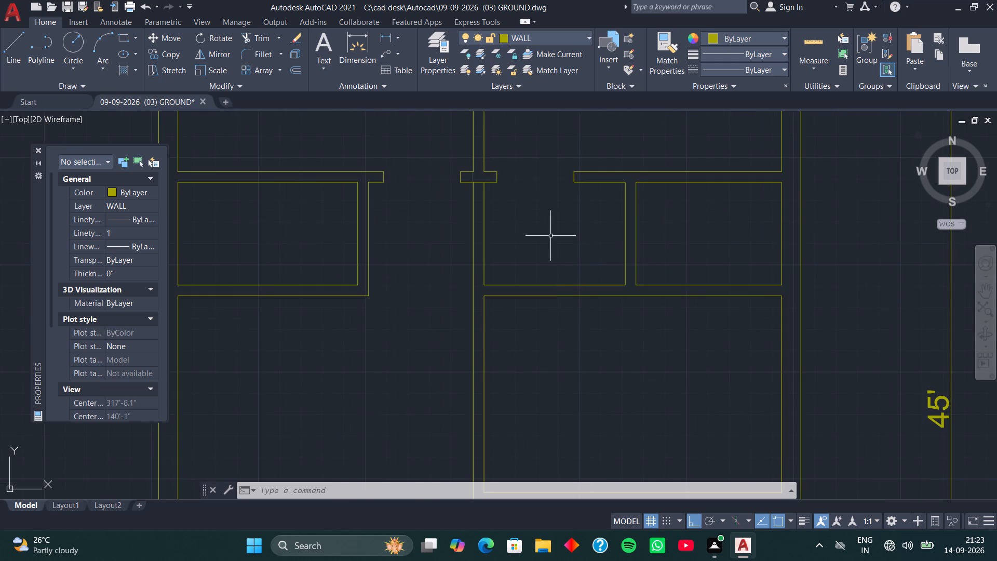
Draw a short line across the lower horizontal partition, extending down the left face of the partition between the two small right rooms.
middle_click_drag(550, 236, 558, 303)
middle_click_drag(621, 311, 597, 269)
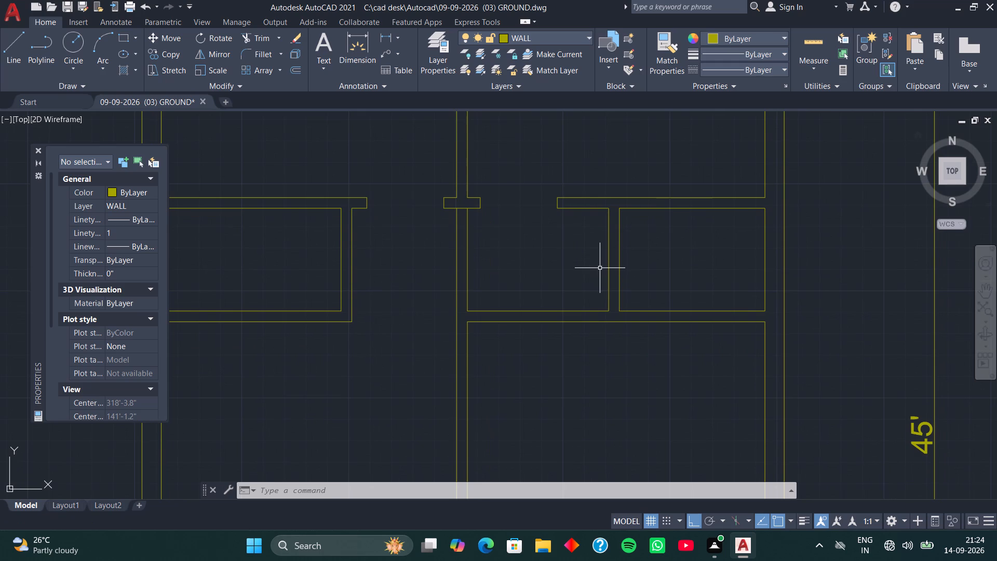
scroll(613, 333, "up", 3)
middle_click_drag(612, 333, 624, 375)
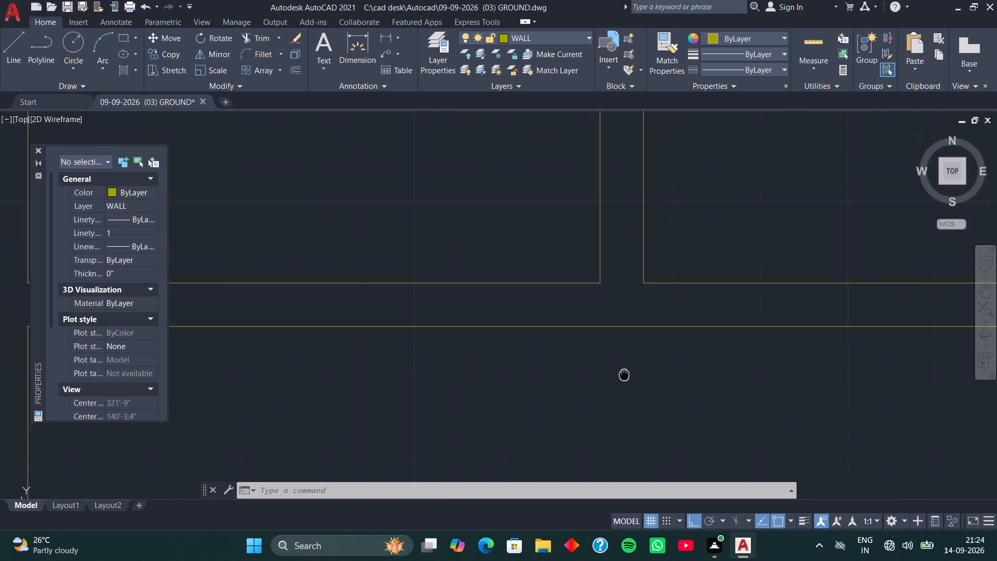
middle_click_drag(624, 375, 625, 376)
key("l")
key("space")
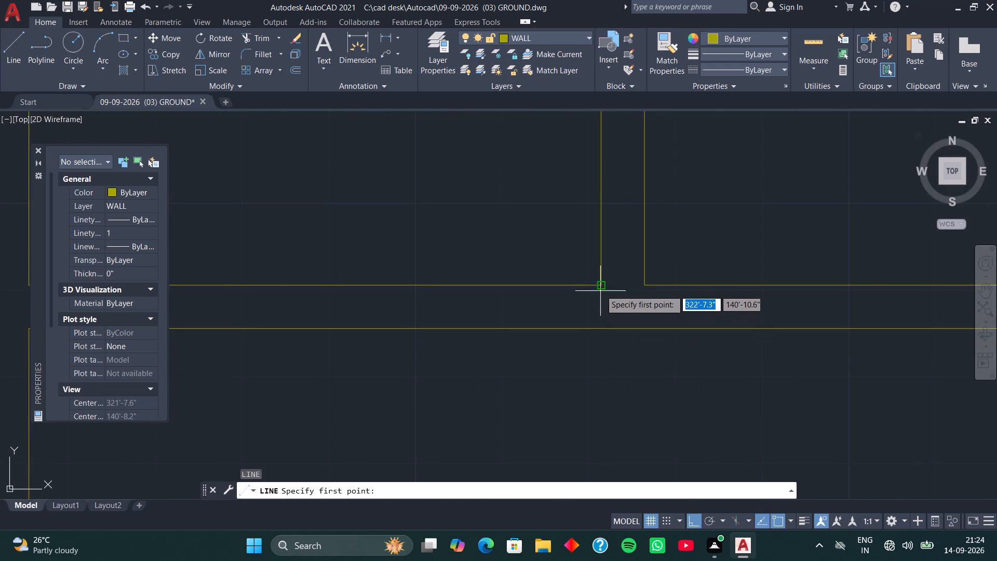
left_click(600, 284)
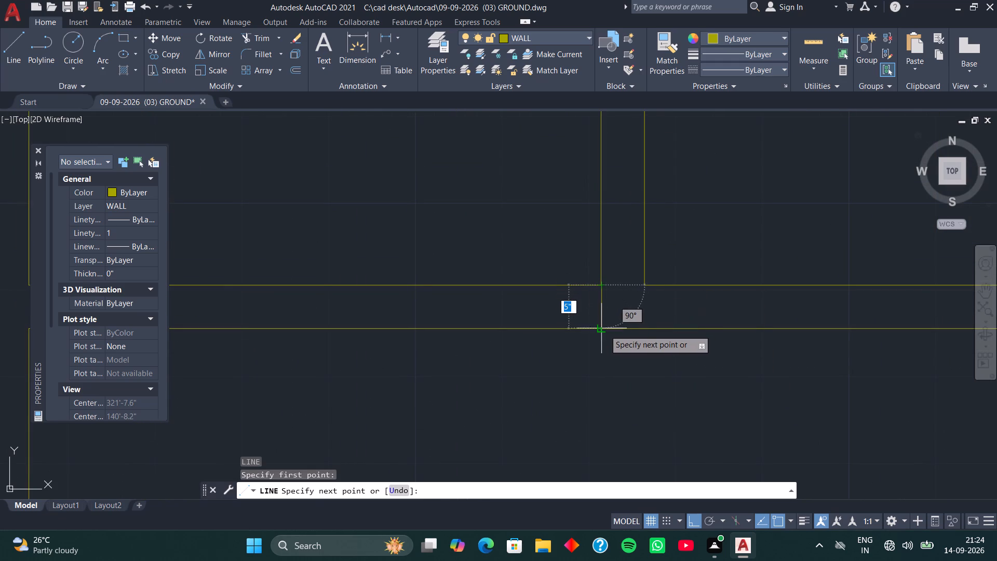
left_click(604, 330)
key("space")
Move the new short line 3' along the lower horizontal partition, toward the central partition.
left_click(601, 312)
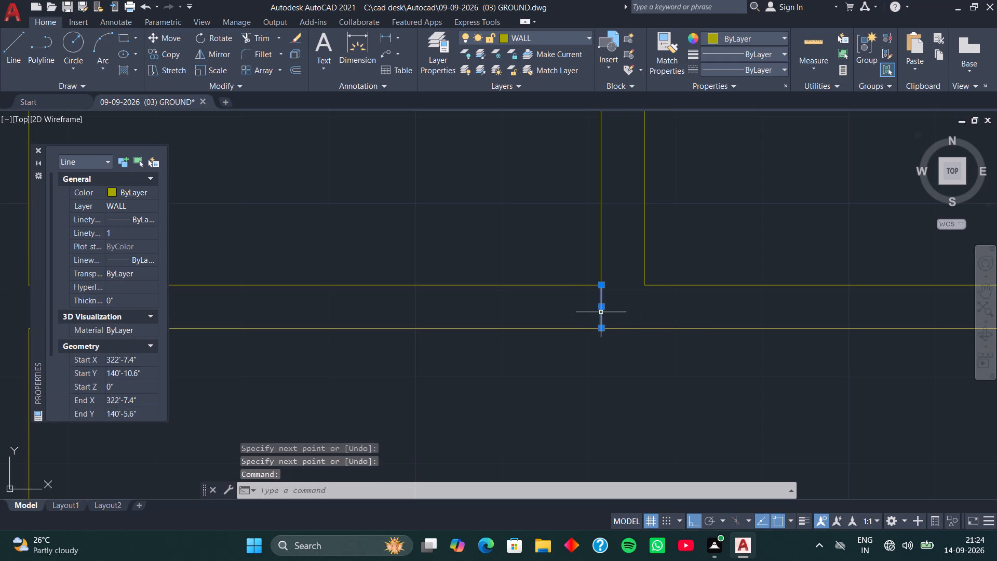
type("M")
key("space")
left_click(602, 326)
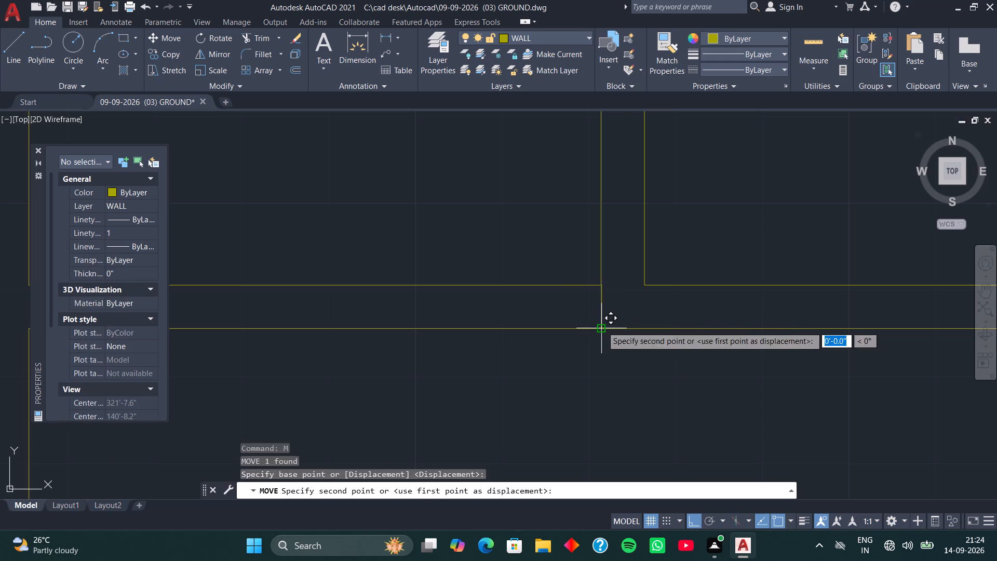
scroll(518, 320, "down", 2)
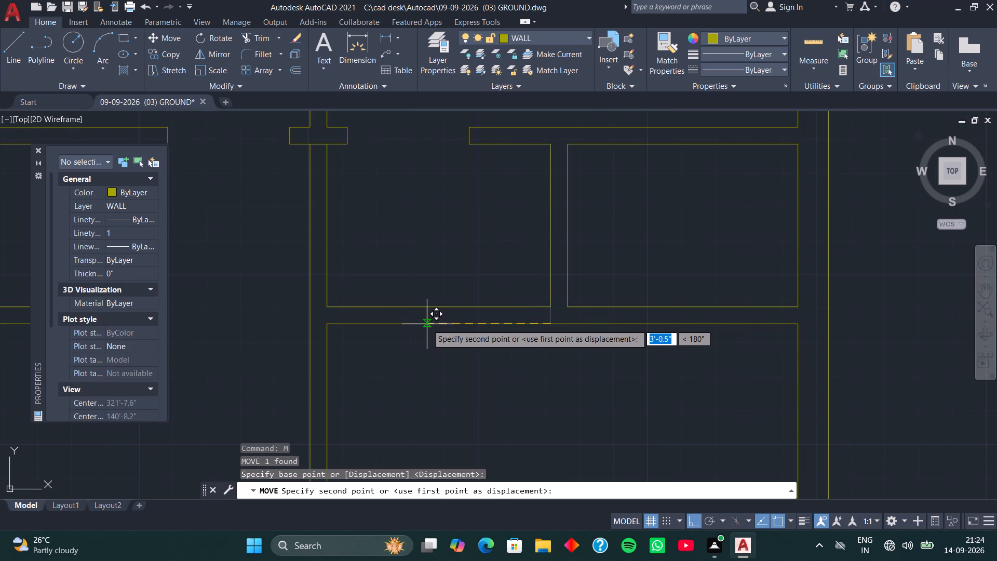
type("3'")
key("Return")
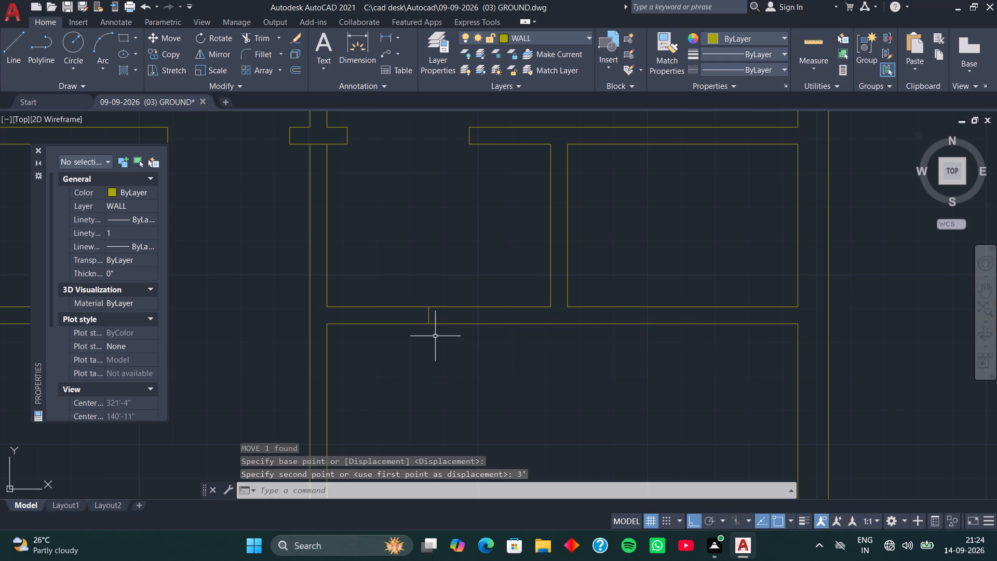
Copy the moved short line 5" along the lower horizontal partition, away from the central partition.
scroll(435, 336, "up", 2)
middle_click_drag(433, 337, 434, 372)
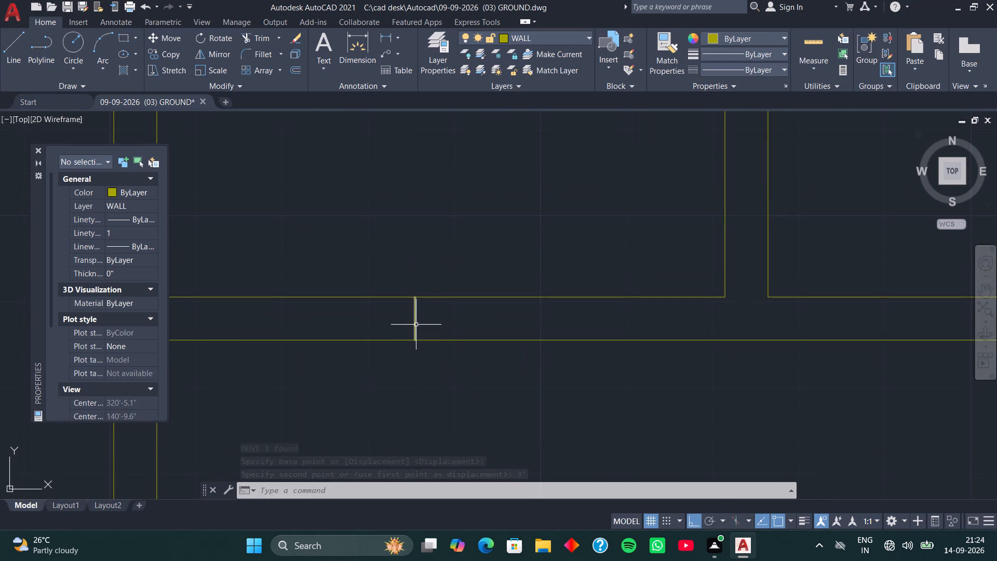
left_click_drag(416, 325, 422, 329)
type("CO")
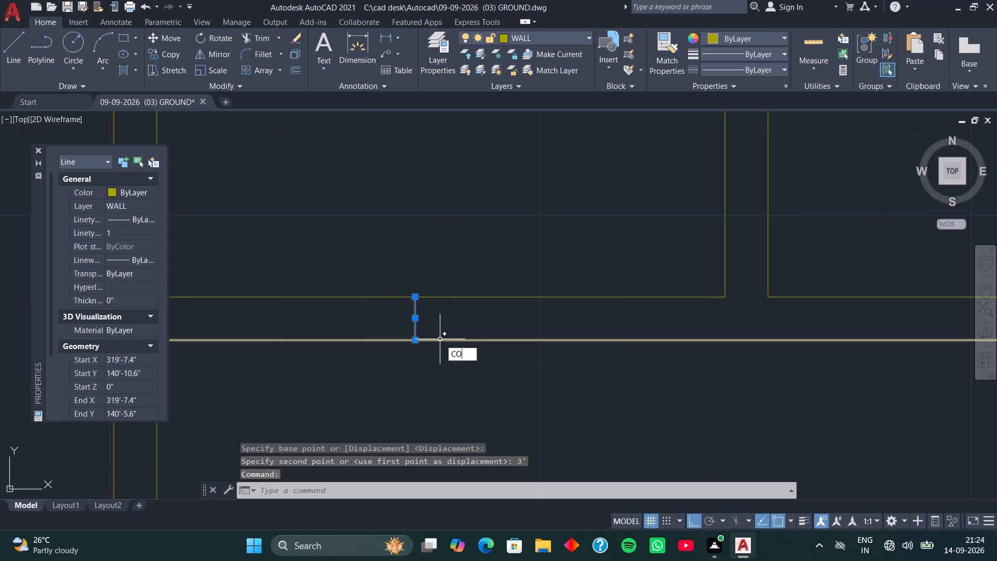
key("space")
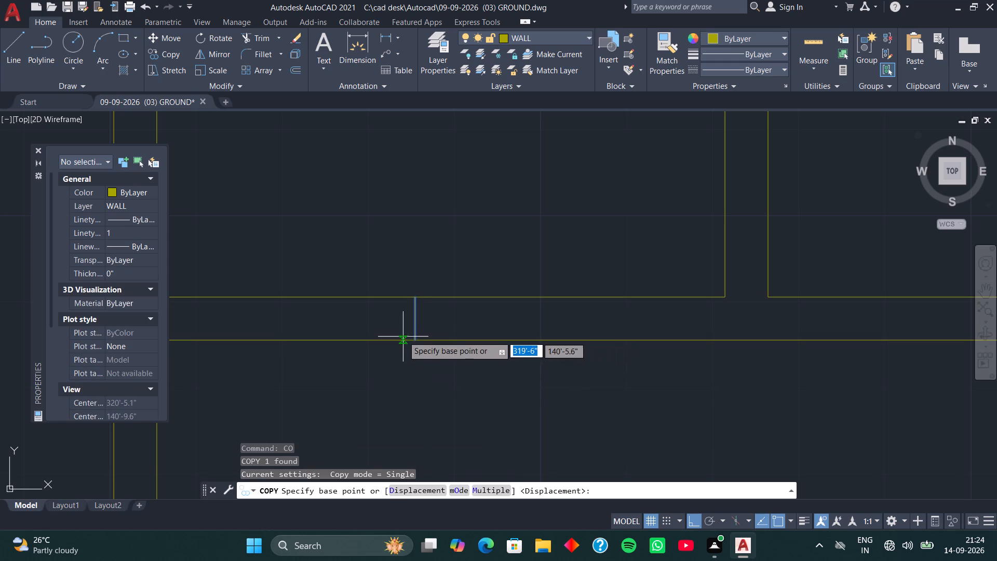
left_click(416, 337)
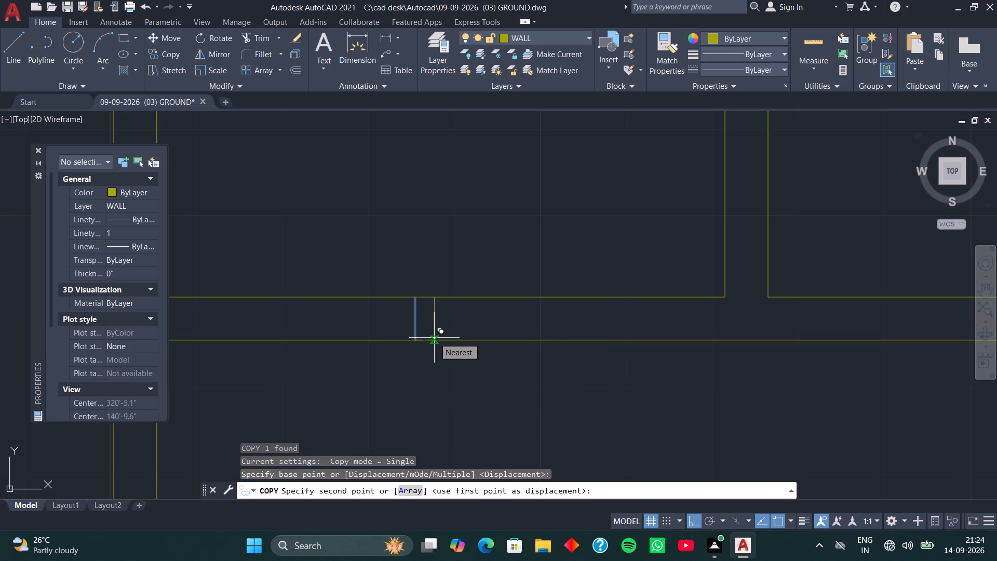
key("5")
key("Return")
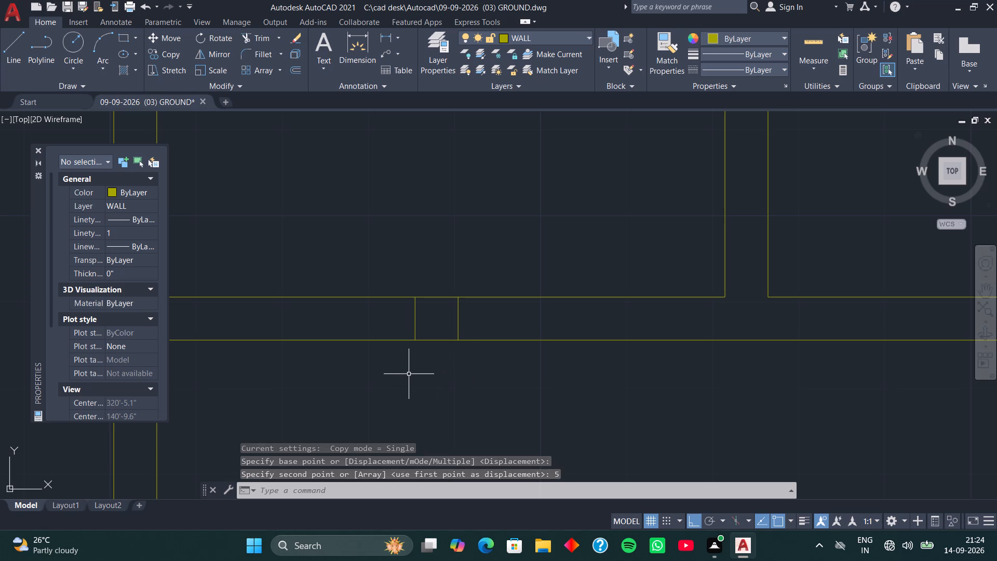
Draw a line from the large lower right room's upper left corner, 6" down its wall and horizontally past the two short lines.
scroll(396, 367, "down", 1)
middle_click_drag(393, 384, 456, 370)
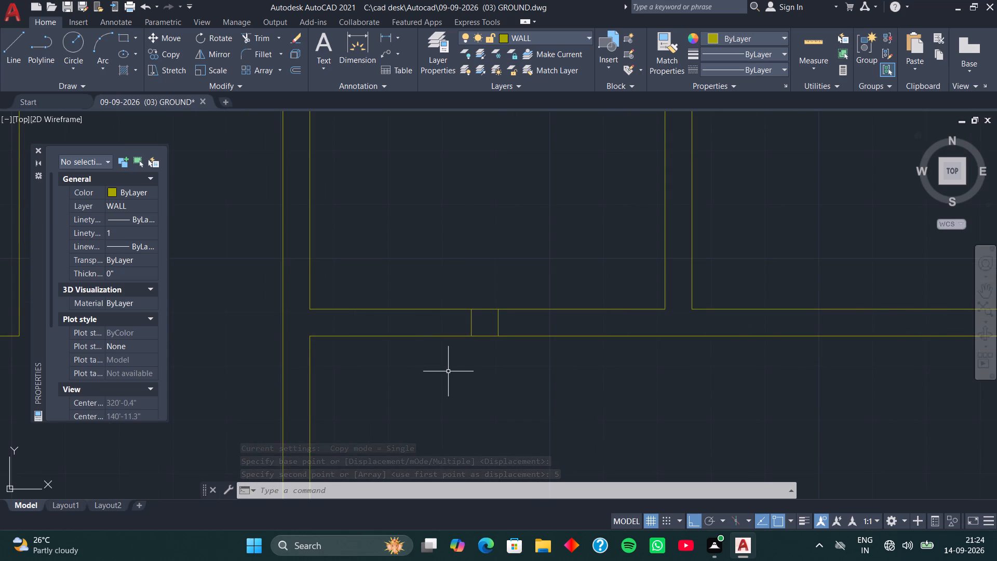
middle_click_drag(423, 361, 445, 356)
middle_click_drag(466, 356, 465, 355)
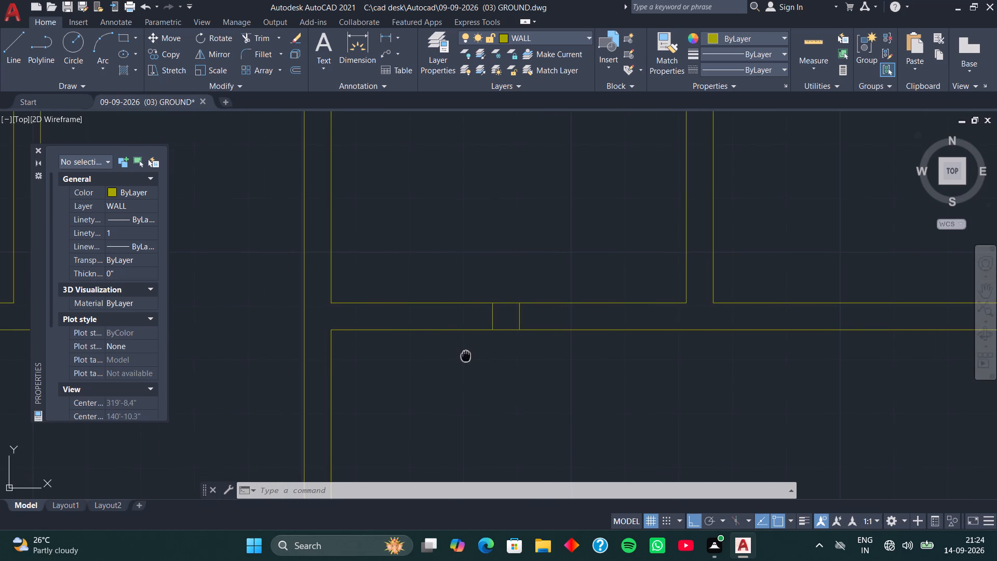
middle_click_drag(465, 355, 442, 317)
middle_click_drag(460, 323, 444, 320)
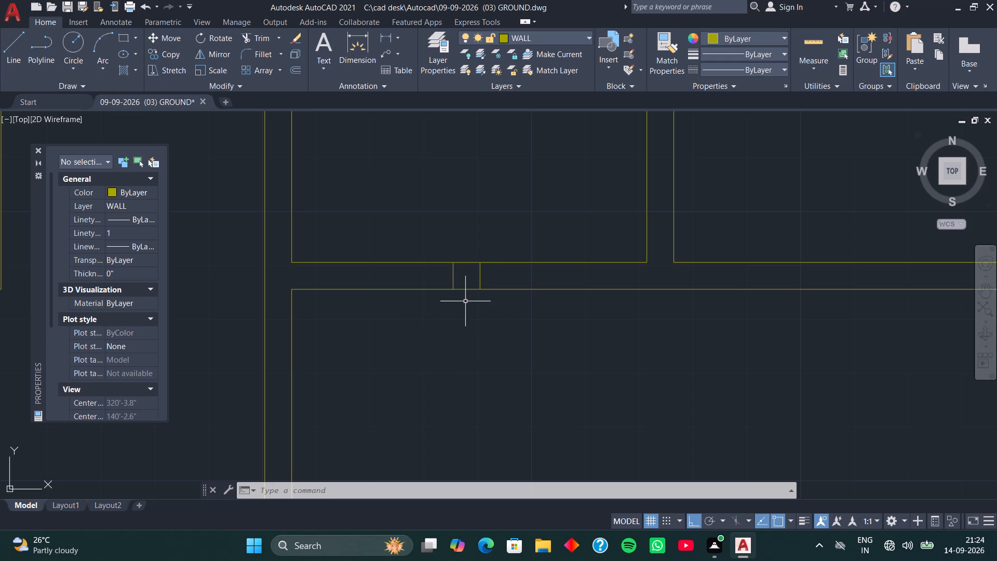
scroll(474, 319, "down", 1)
middle_click_drag(463, 338, 451, 290)
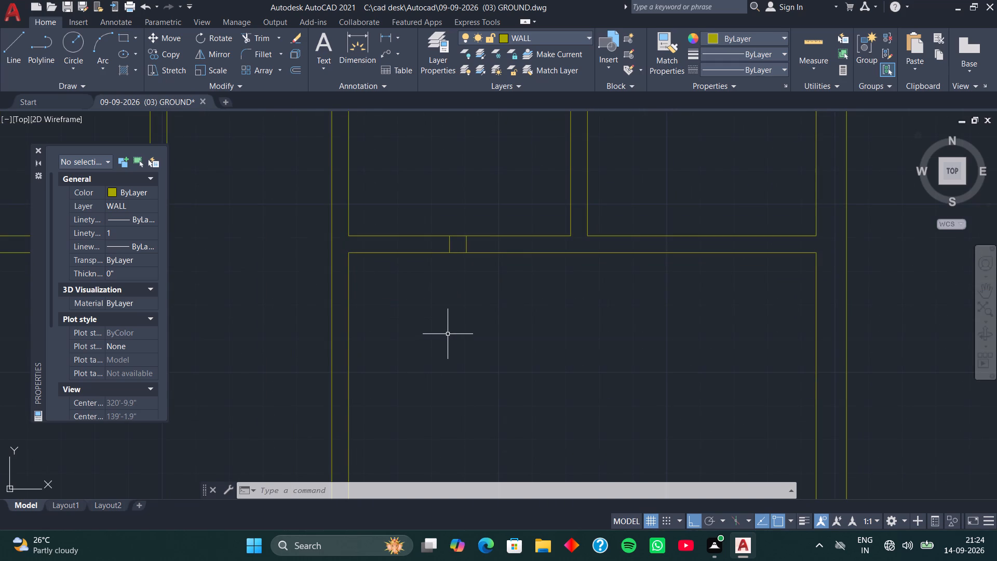
key("l")
key("space")
left_click(348, 253)
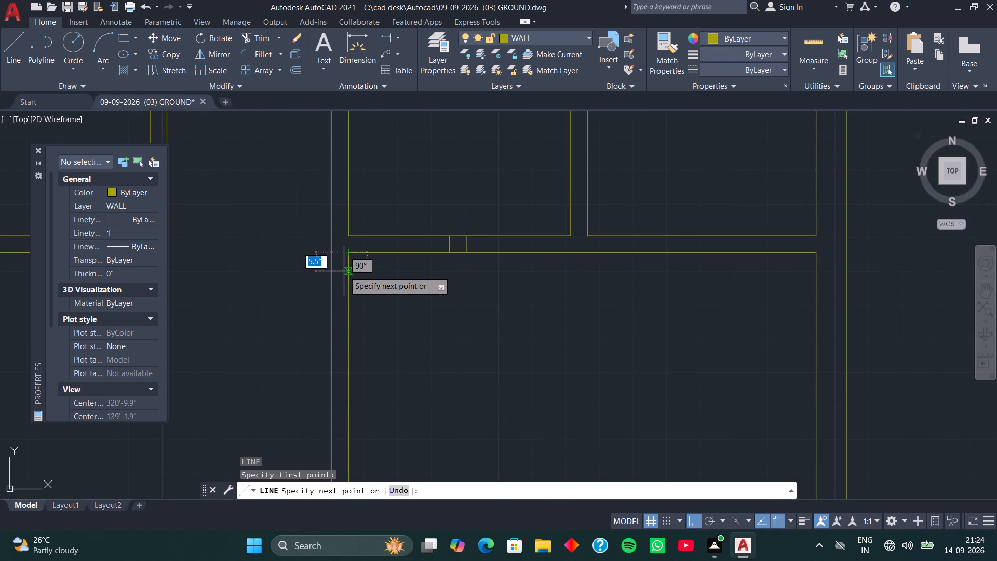
key("6")
key("Return")
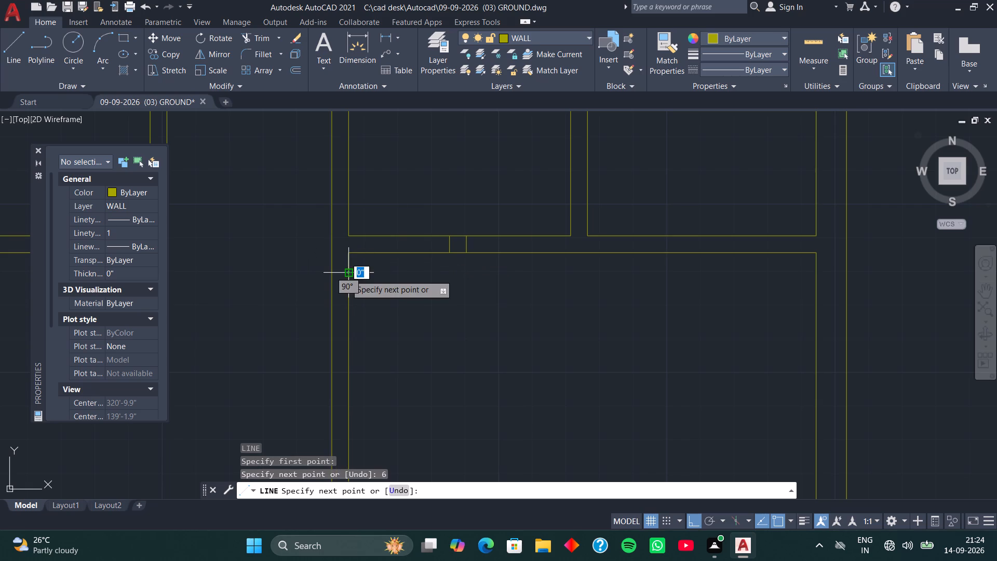
left_click(513, 276)
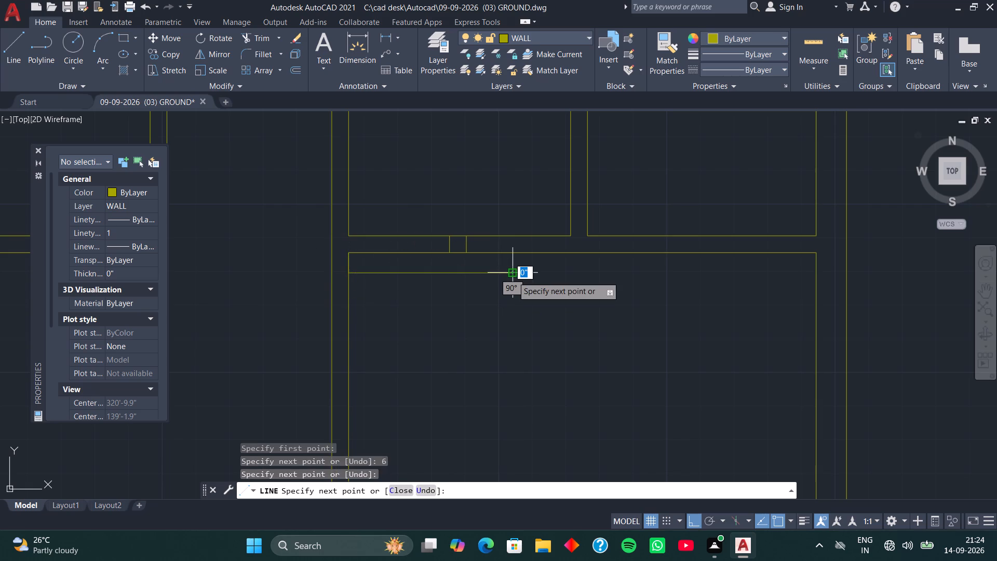
key("space")
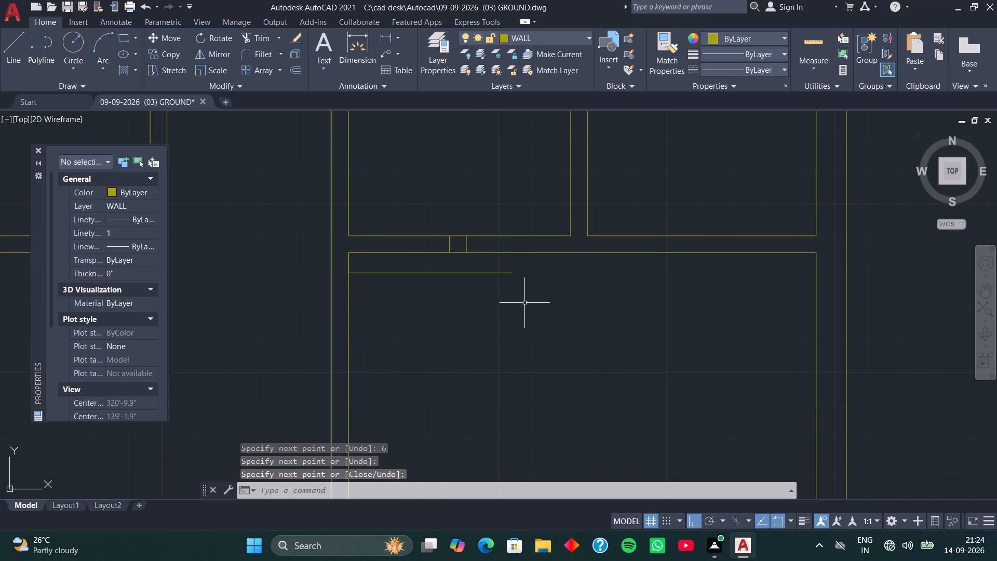
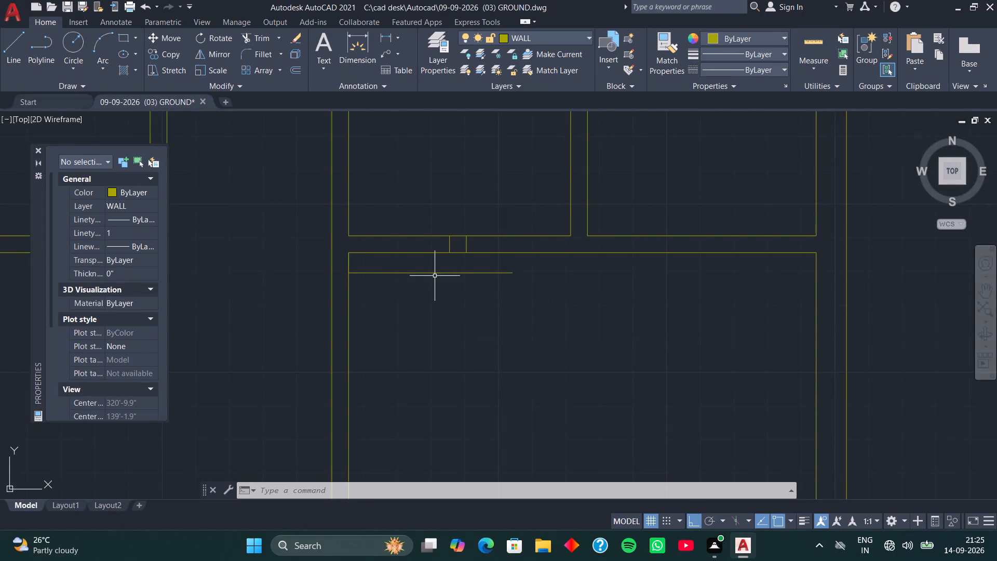
Extend the two short vertical lines in the wall gap down to the horizontal line below.
scroll(444, 270, "up", 2)
middle_click_drag(474, 238, 477, 276)
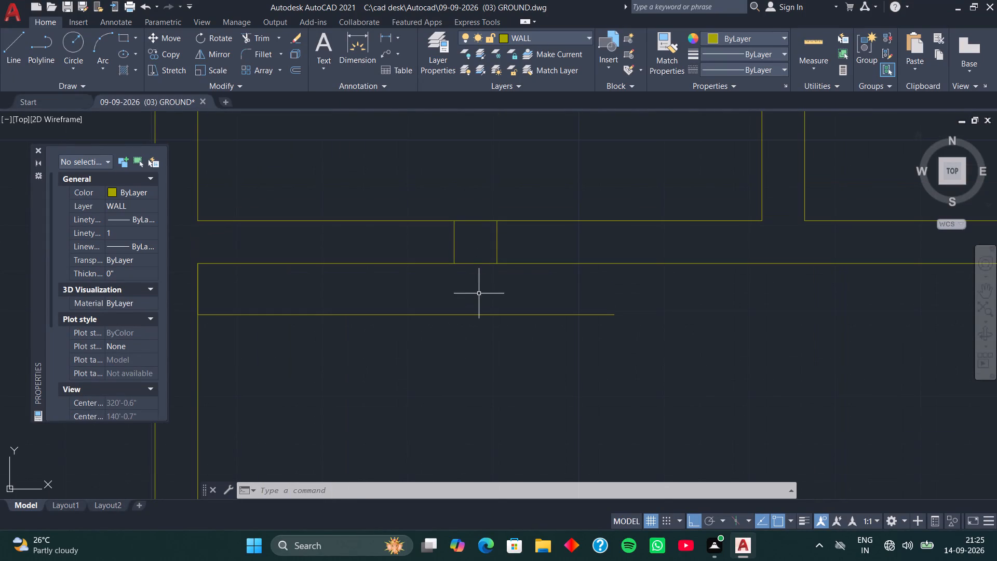
key("e")
type("X")
key("space")
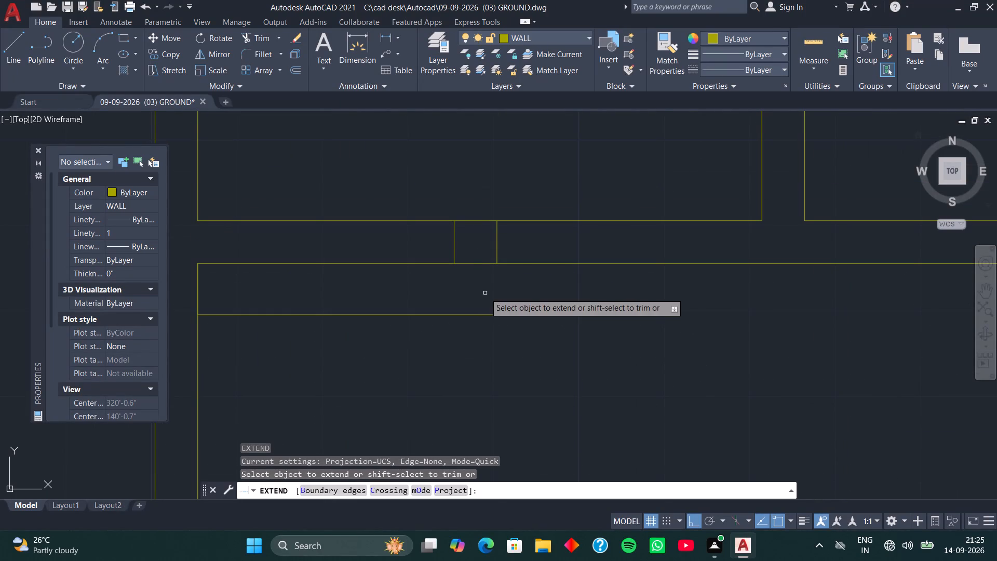
left_click_drag(435, 247, 530, 240)
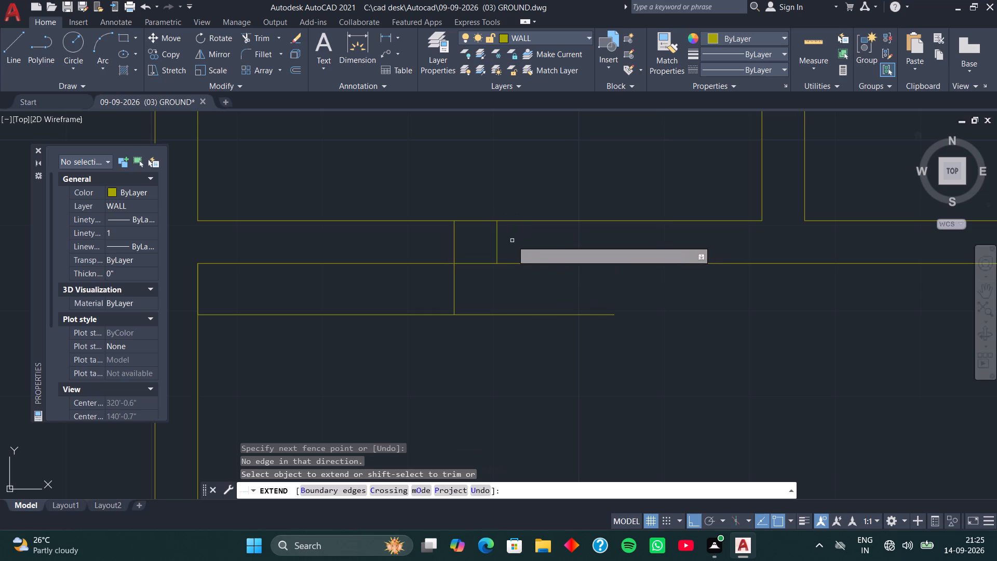
left_click(497, 241)
left_click(498, 246)
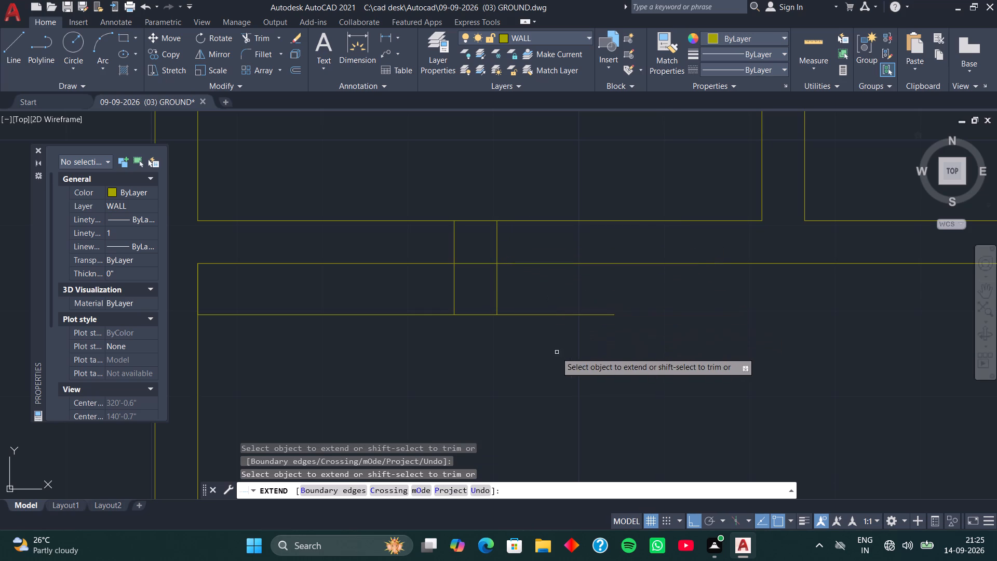
key("space")
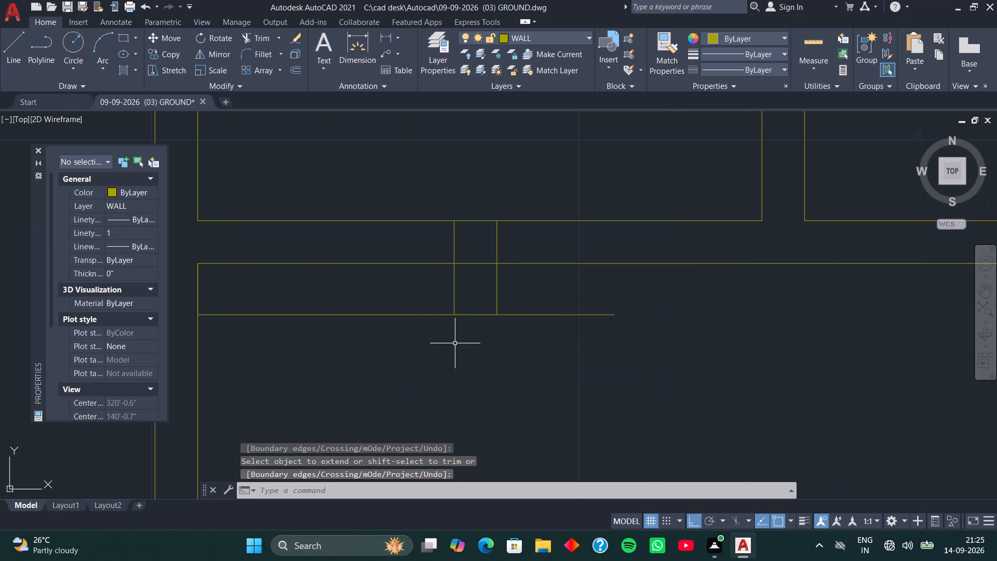
Trim the offset line's two ends, the wall lines west of the vertical pair and the inner segments, leaving a clean wall return.
key("t")
type("R")
key("space")
left_click_drag(410, 292, 409, 334)
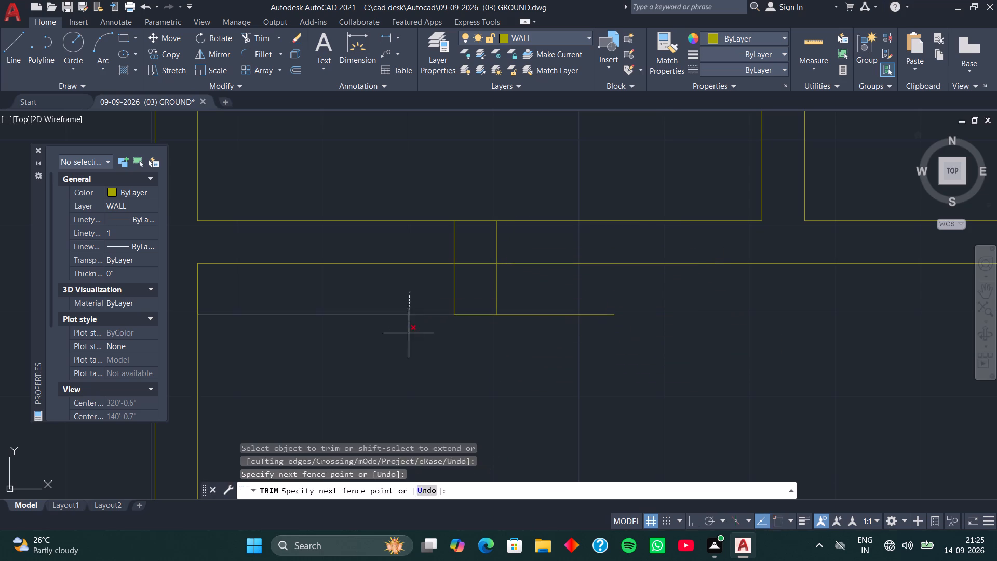
left_click_drag(409, 334, 409, 337)
left_click_drag(524, 301, 525, 331)
left_click_drag(387, 201, 381, 299)
left_click(465, 263)
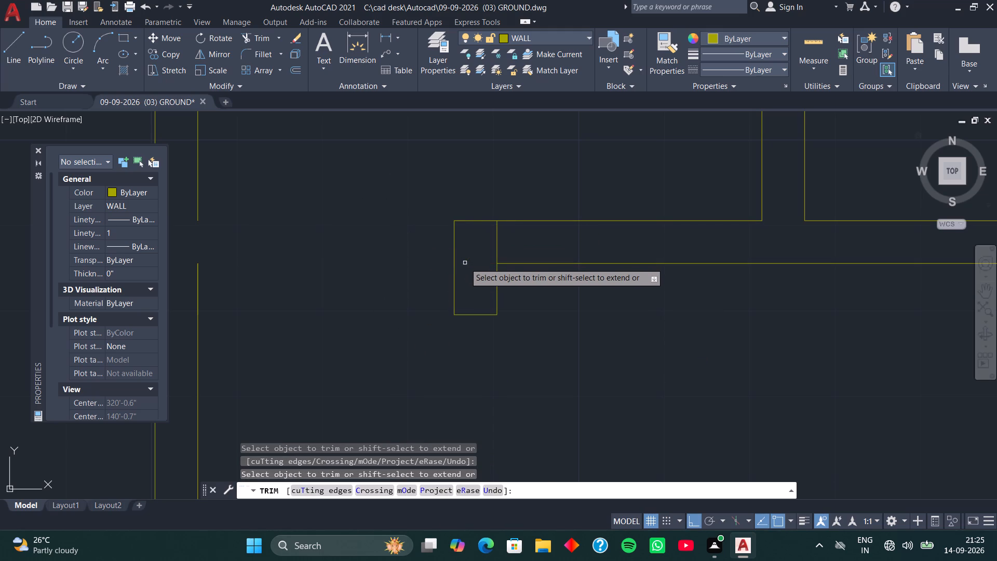
left_click(497, 243)
scroll(387, 266, "down", 3)
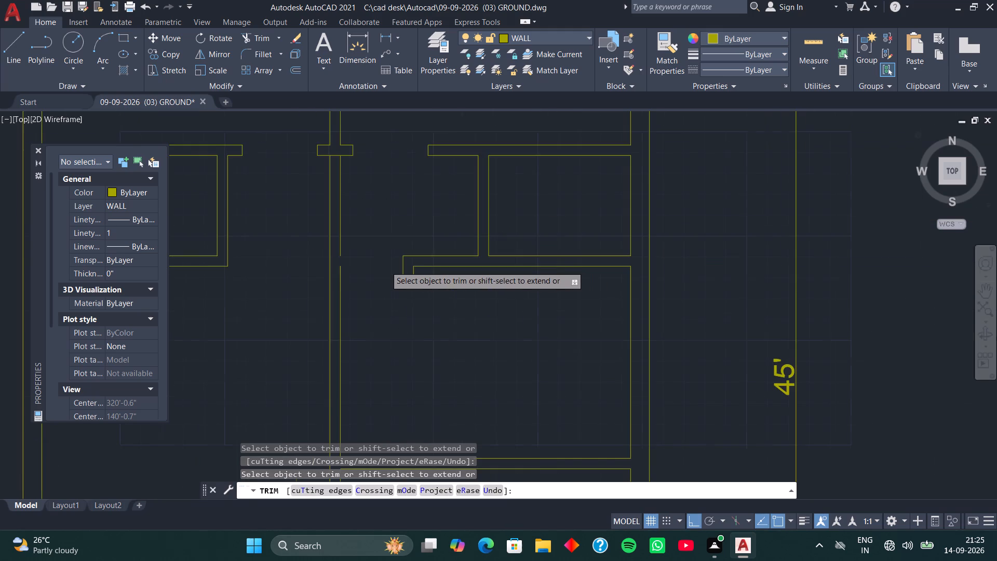
middle_click_drag(378, 265, 415, 285)
scroll(408, 280, "down", 1)
middle_click_drag(403, 312, 390, 256)
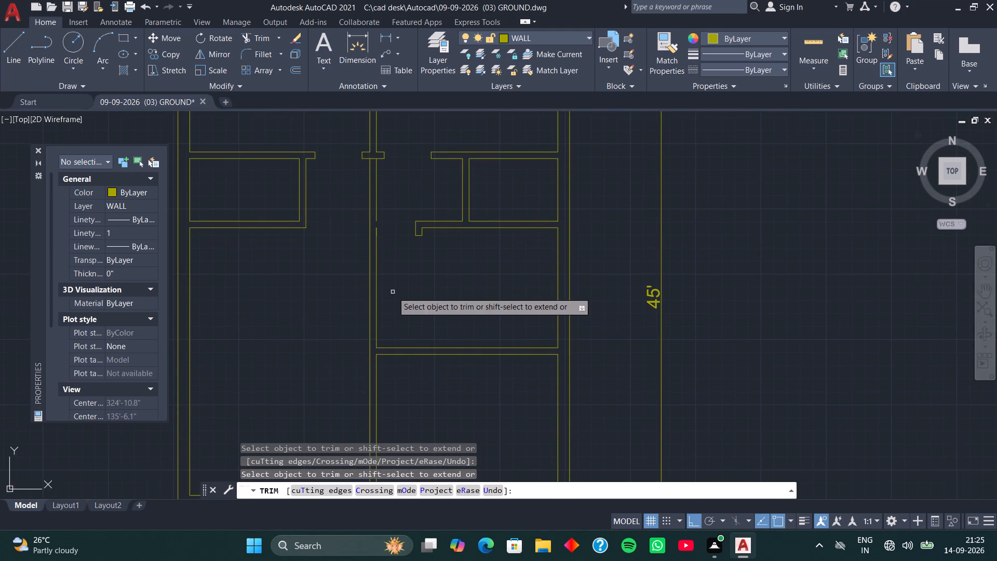
middle_click_drag(393, 292, 385, 257)
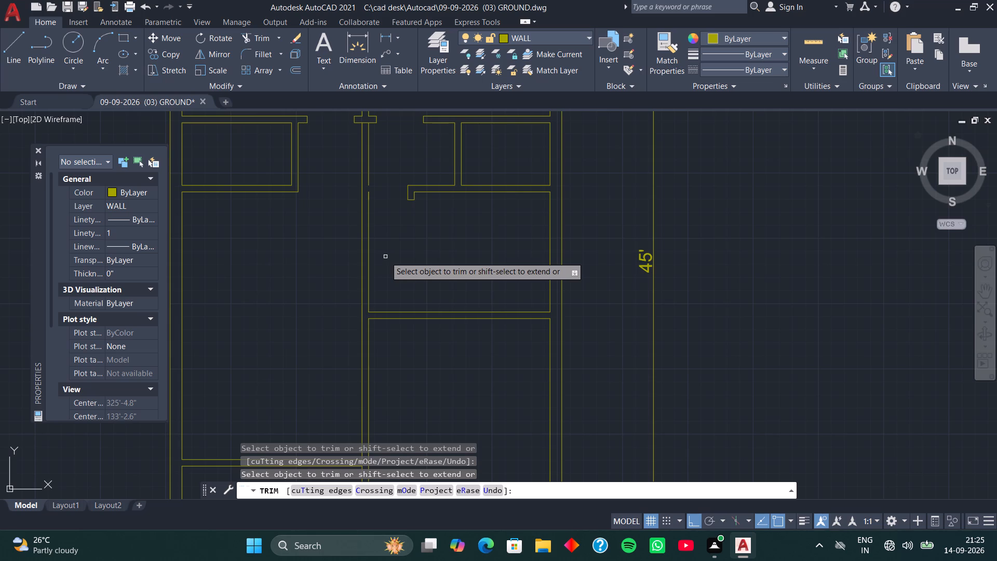
scroll(389, 282, "up", 2)
scroll(389, 282, "down", 1)
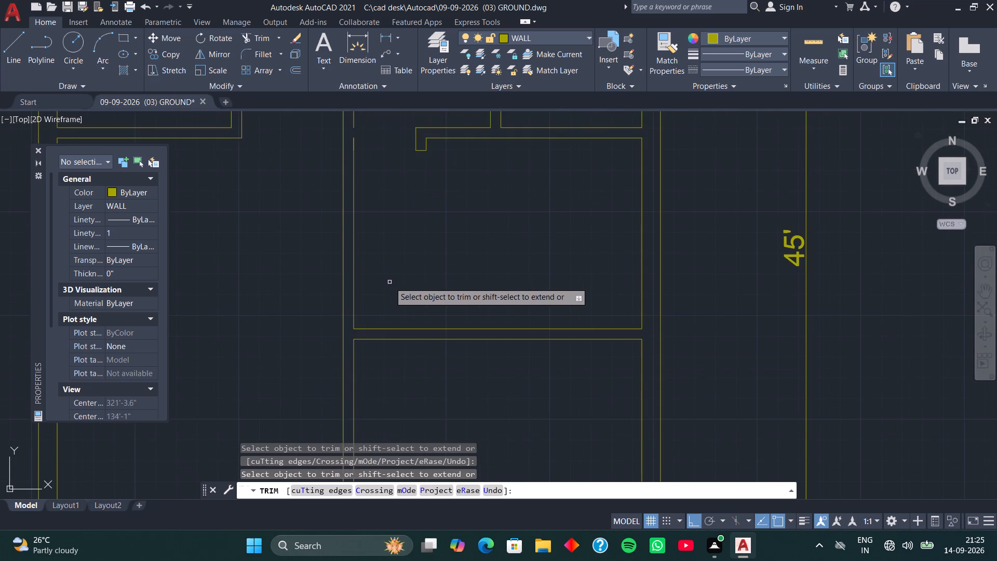
key("space")
Draw a short line across the central vertical wall, level with the upper face of the horizontal partition below the wall return.
middle_click_drag(390, 289, 435, 248)
type("L")
key("space")
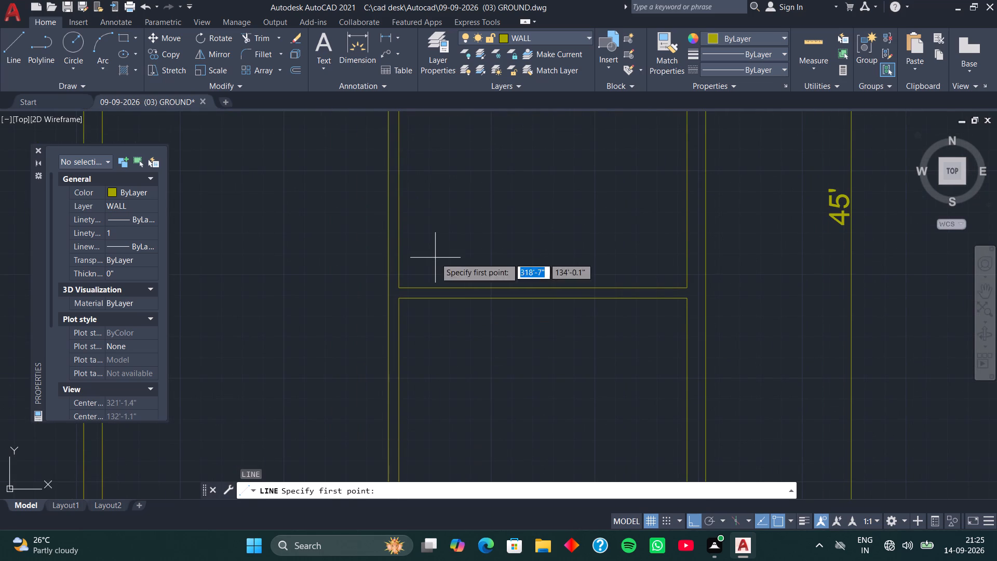
left_click(401, 285)
left_click(389, 286)
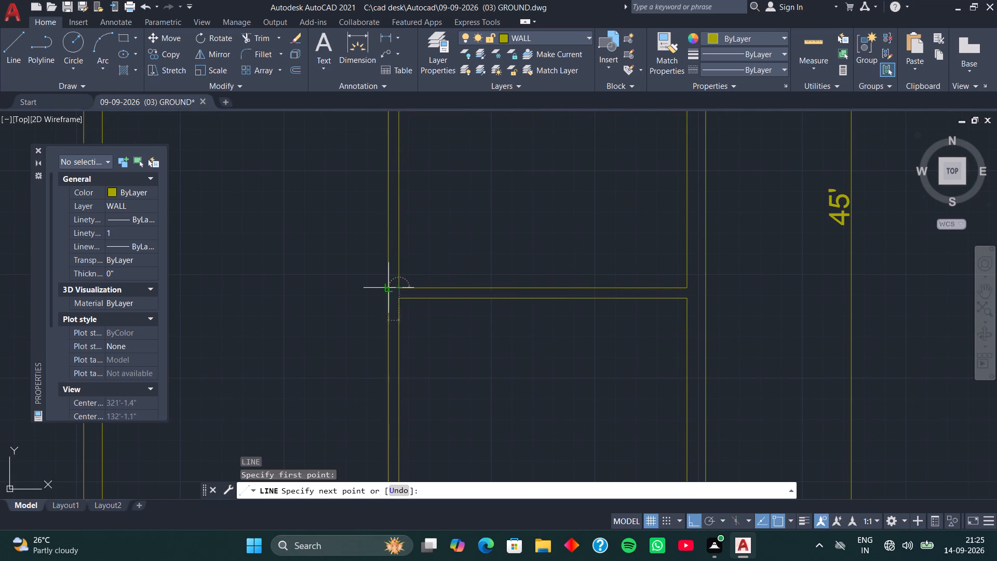
key("space")
Move the short line across the central wall 3' straight up.
left_click(397, 287)
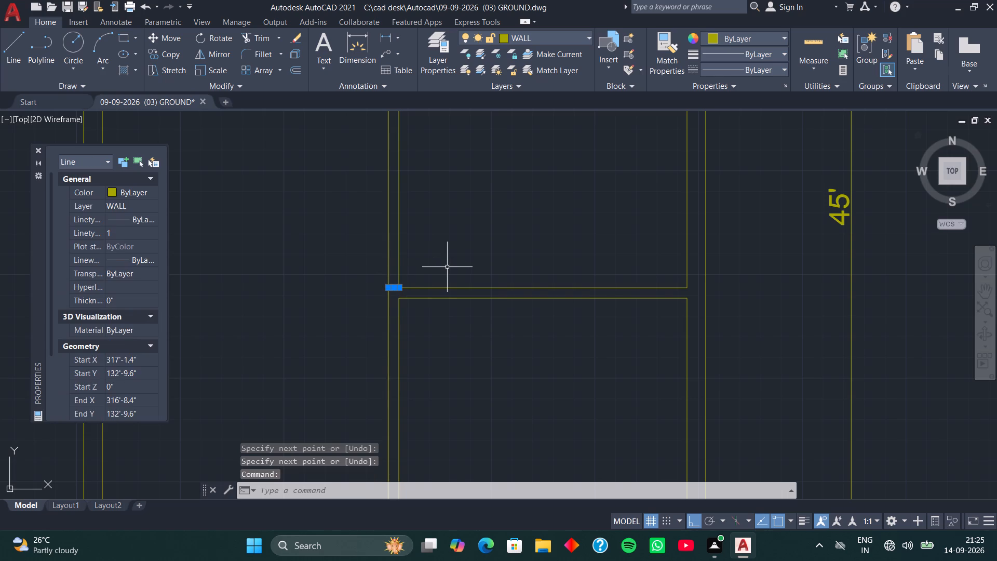
type("M")
key("space")
scroll(403, 285, "up", 2)
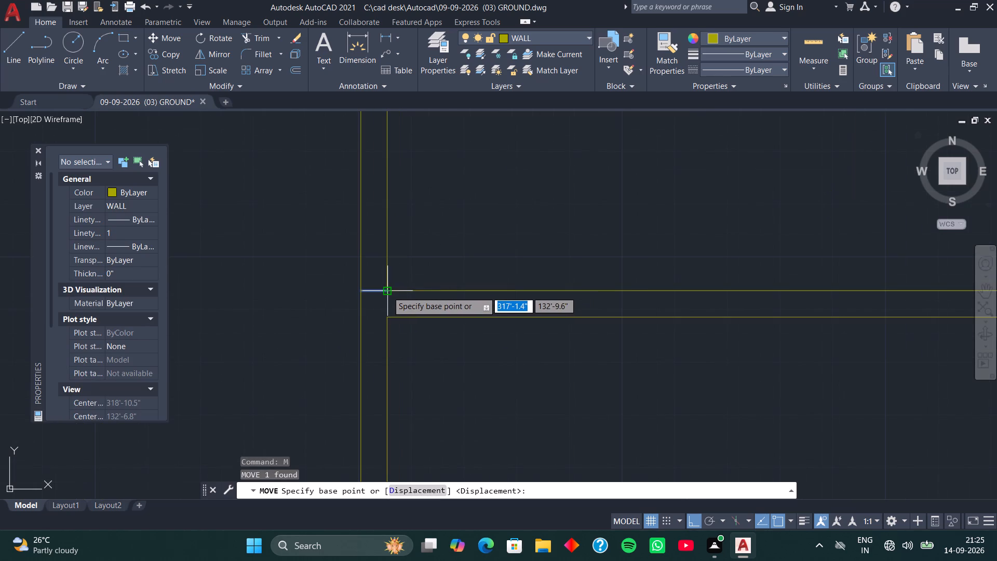
left_click_drag(387, 291, 389, 277)
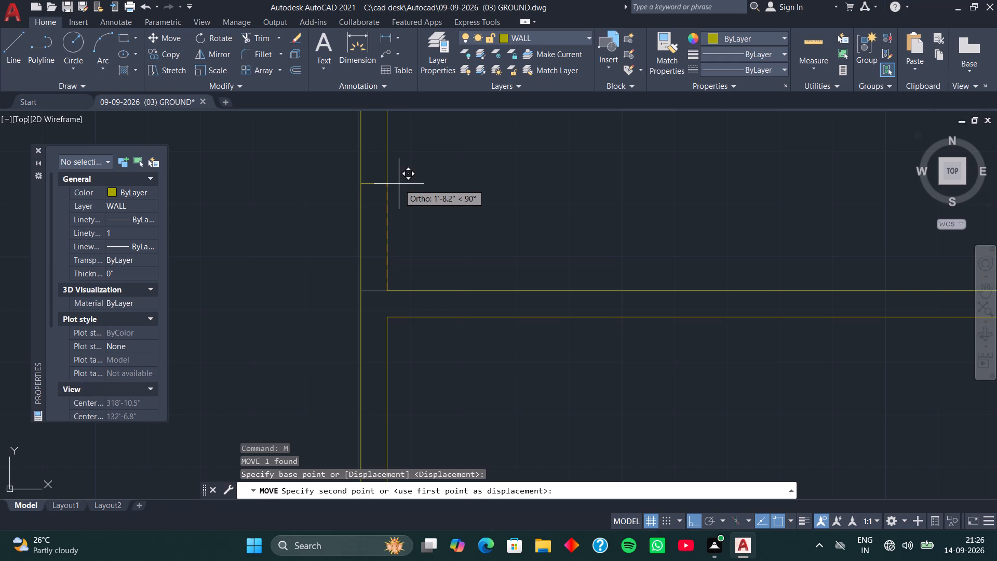
type("3'")
key("Return")
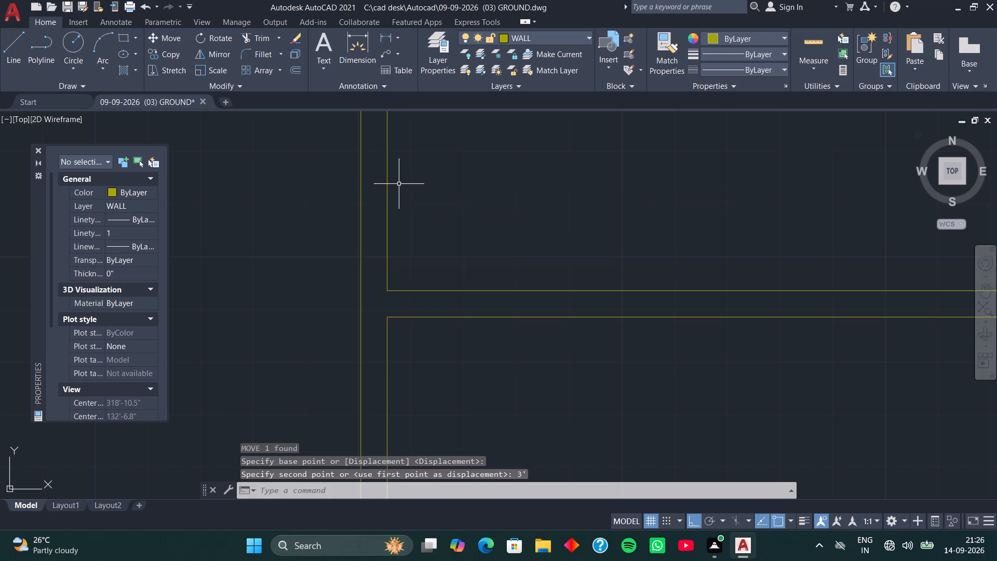
Trim both faces of the central vertical wall between the short cross line and the wall stub above to open the passage.
scroll(402, 173, "down", 1)
middle_click_drag(406, 170, 402, 304)
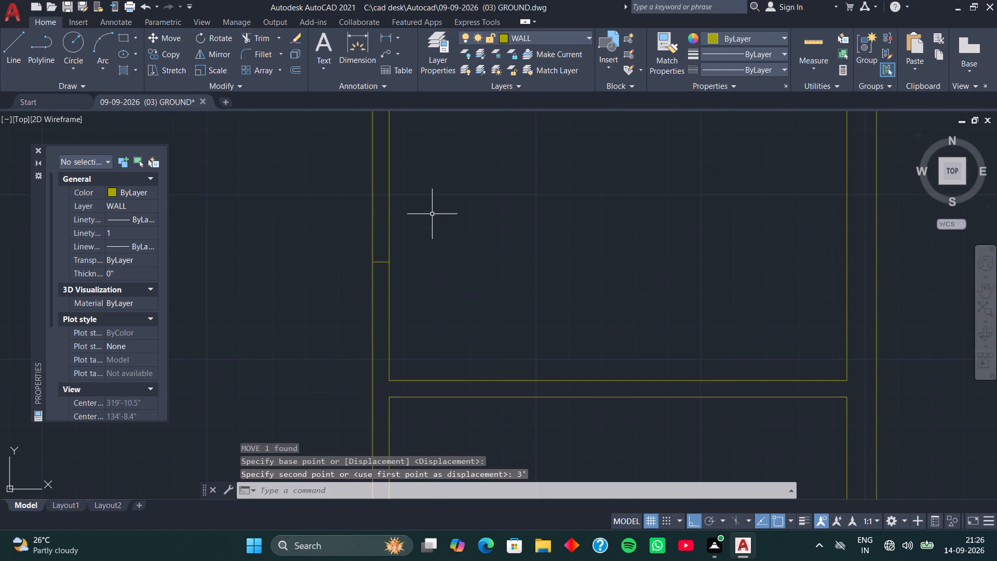
scroll(432, 215, "down", 2)
middle_click_drag(432, 215, 429, 250)
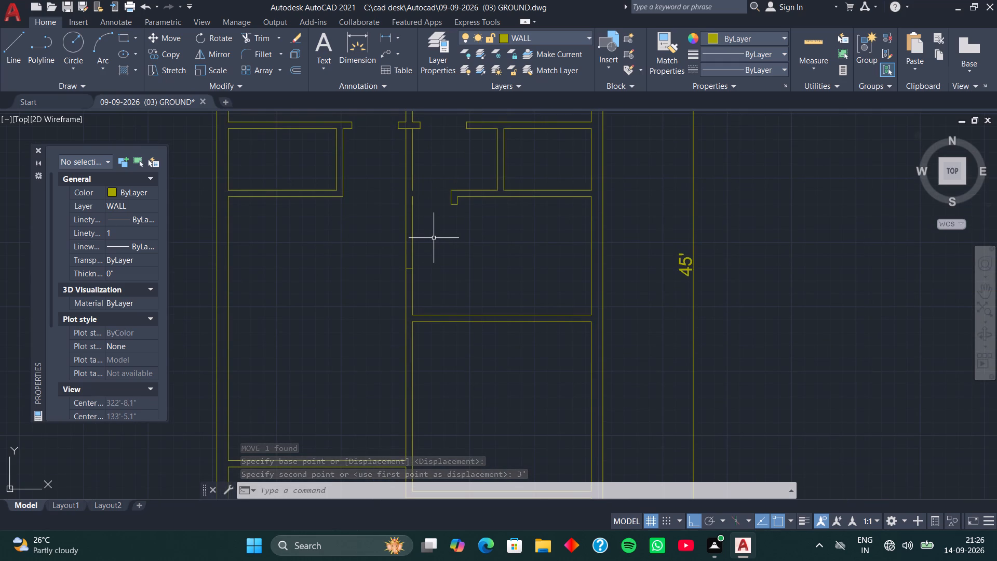
type("TR")
key("space")
left_click_drag(439, 162, 387, 189)
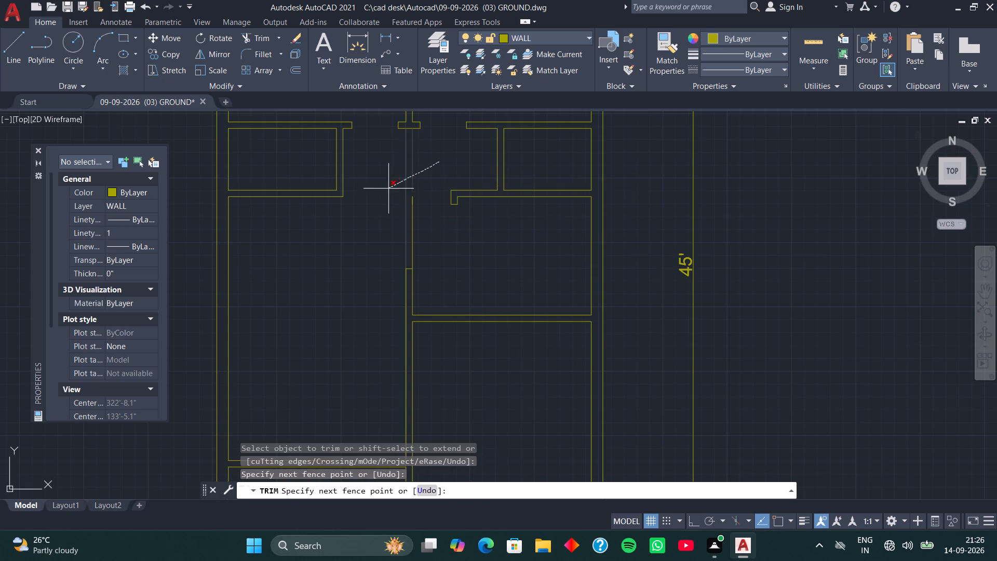
left_click_drag(387, 189, 381, 198)
left_click_drag(373, 218, 441, 242)
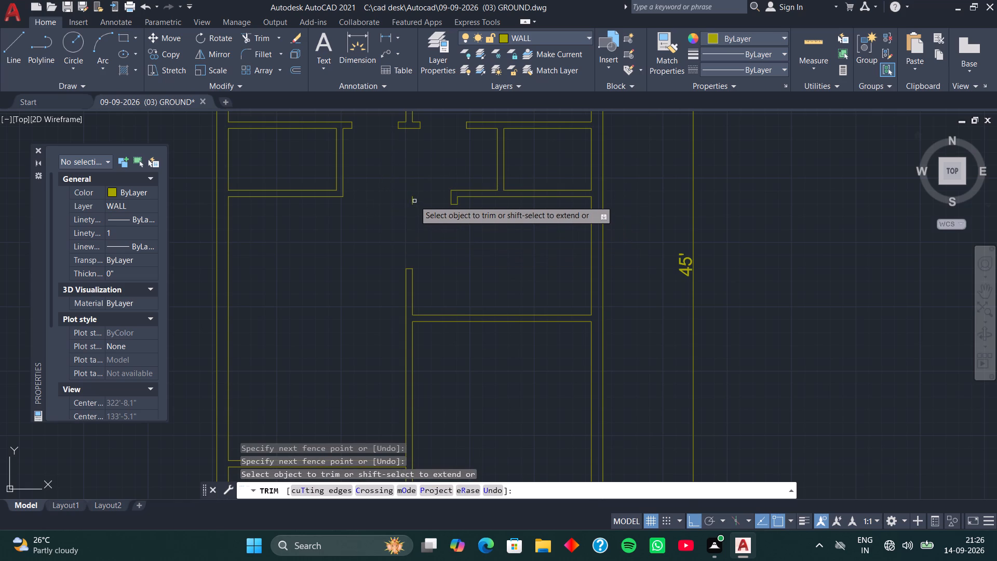
left_click(414, 201)
left_click(408, 201)
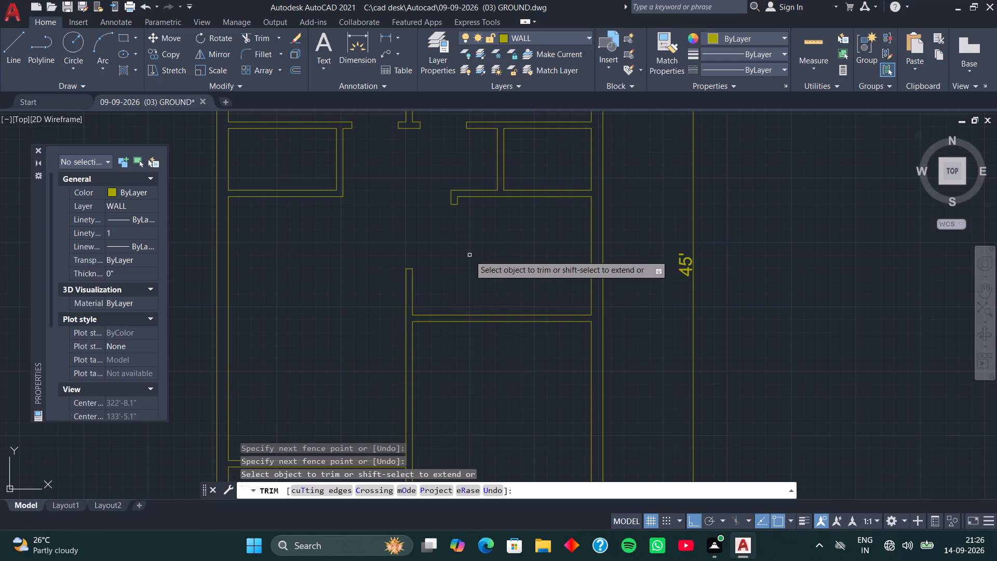
key("Escape")
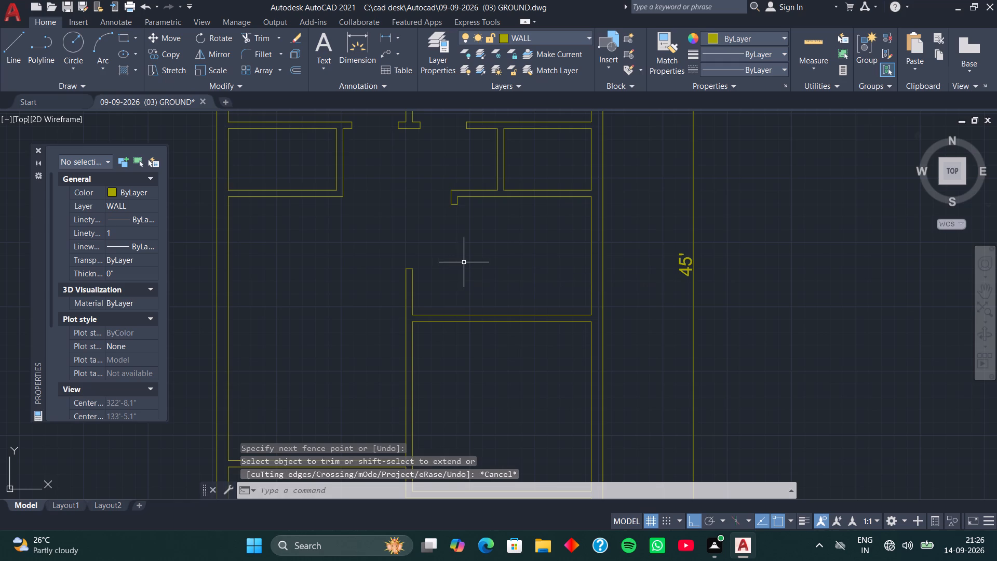
Draw a 5" line across the central vertical wall from the upper inner corner of the room below the partition.
scroll(464, 262, "down", 1)
middle_click_drag(479, 310, 476, 215)
middle_click_drag(487, 275, 531, 265)
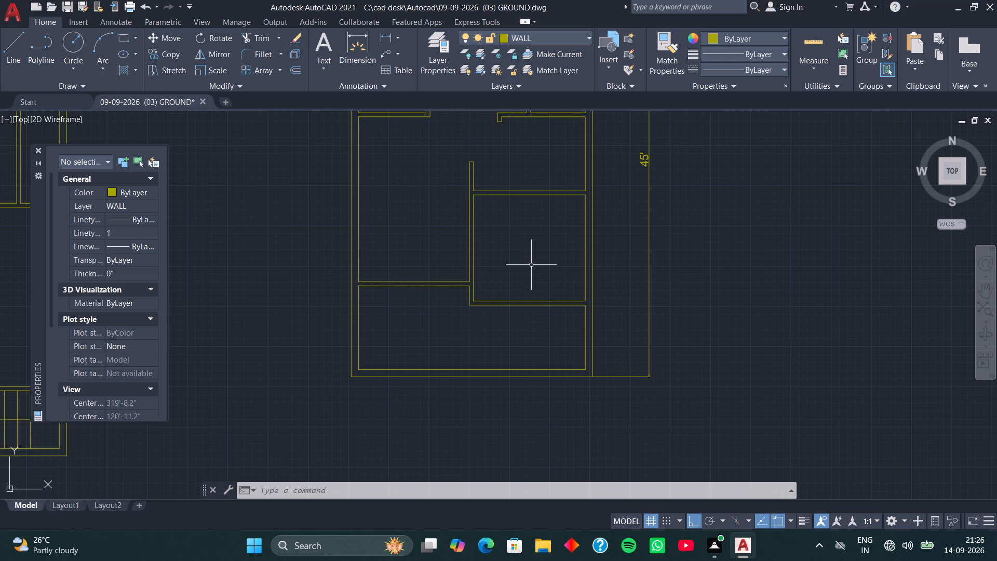
scroll(487, 215, "up", 2)
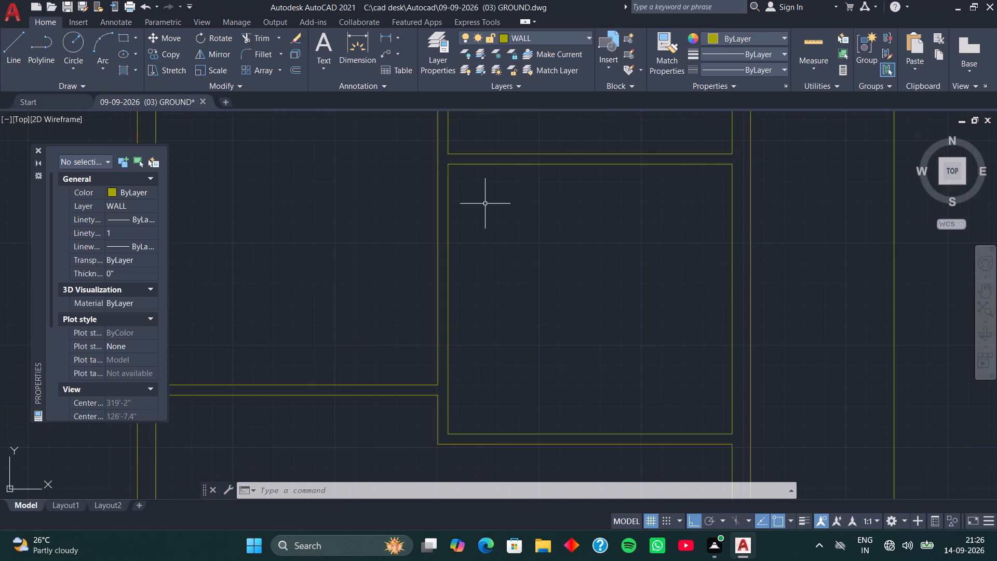
middle_click_drag(482, 185, 531, 241)
middle_click_drag(527, 231, 550, 234)
scroll(542, 234, "up", 1)
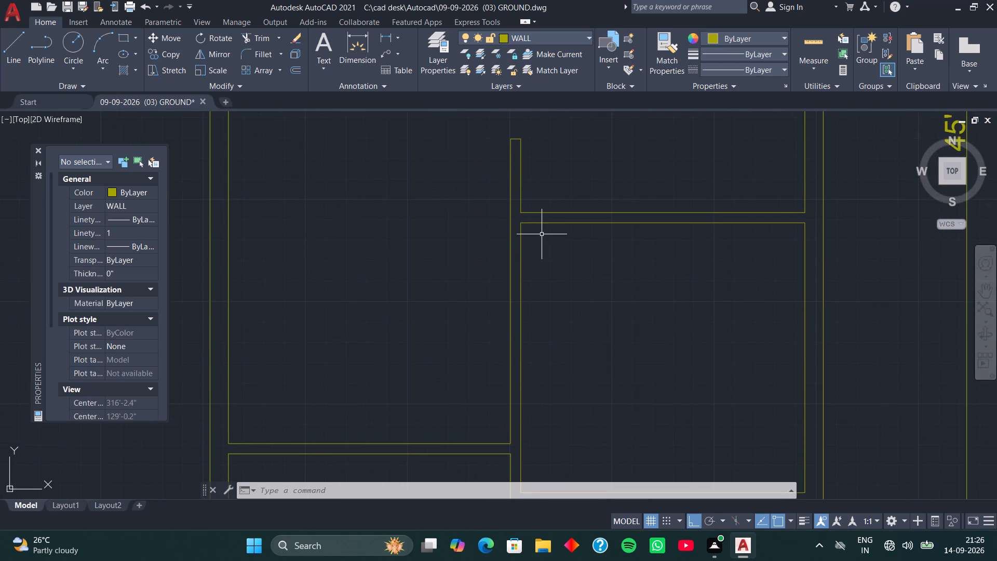
scroll(542, 234, "up", 1)
middle_click_drag(542, 234, 559, 237)
type("L")
key("space")
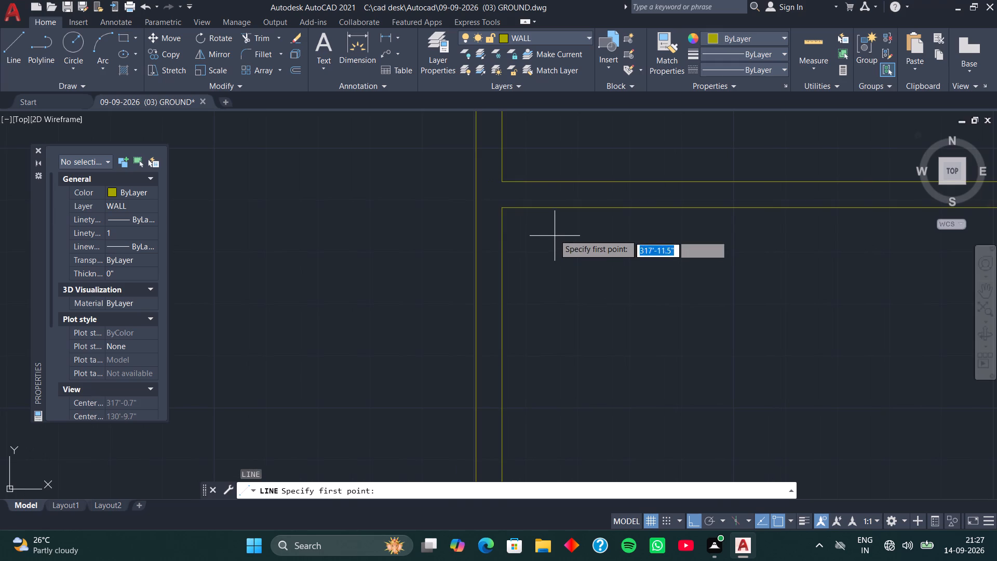
left_click(503, 208)
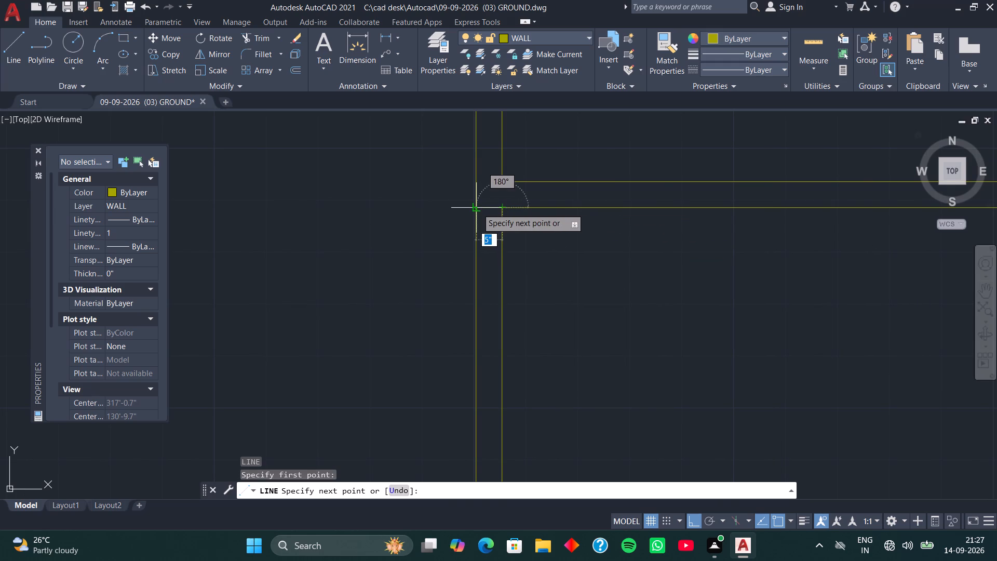
left_click(477, 208)
key("space")
Move the 5" cross line 9" down along the central wall.
left_click(484, 207)
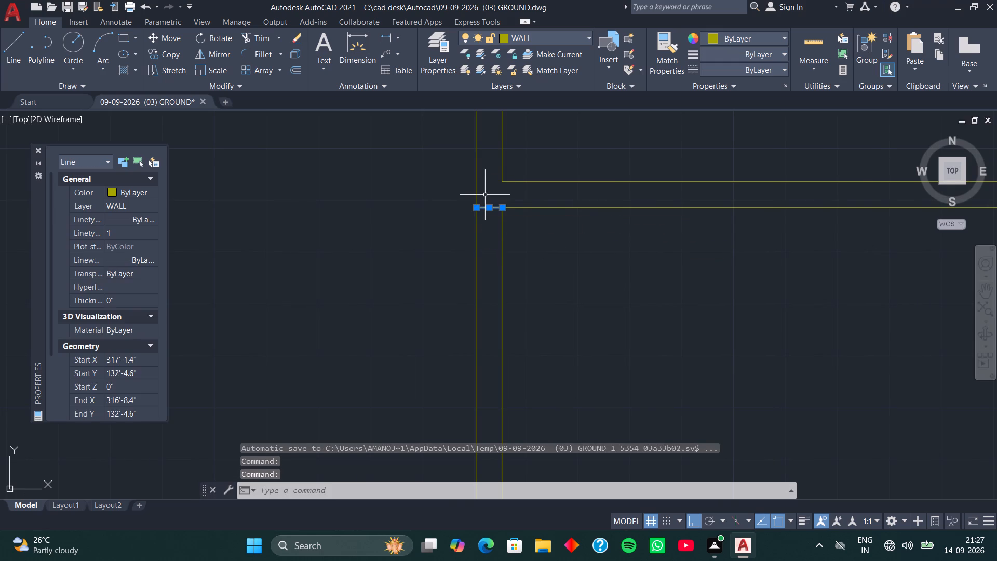
type("M")
key("space")
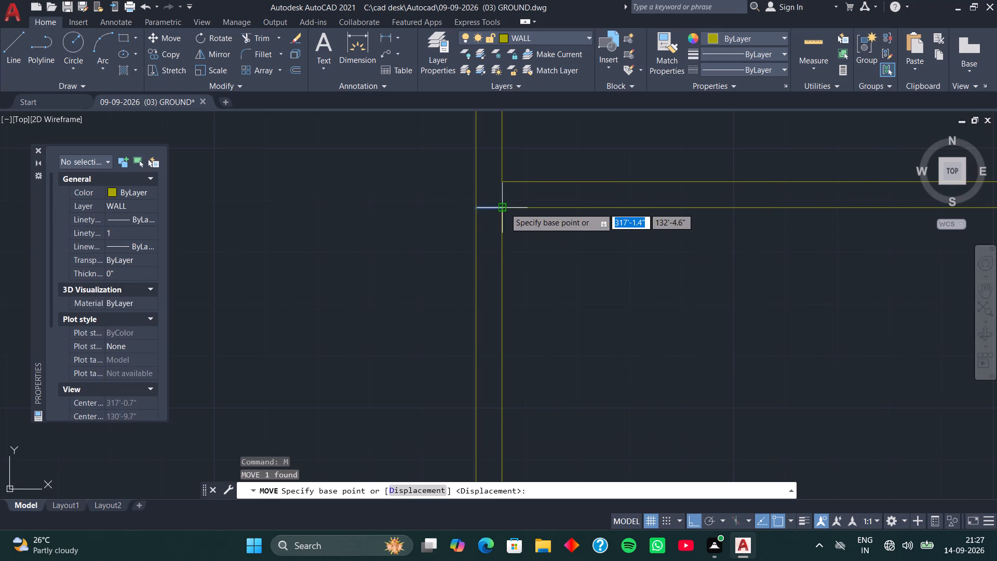
left_click(505, 208)
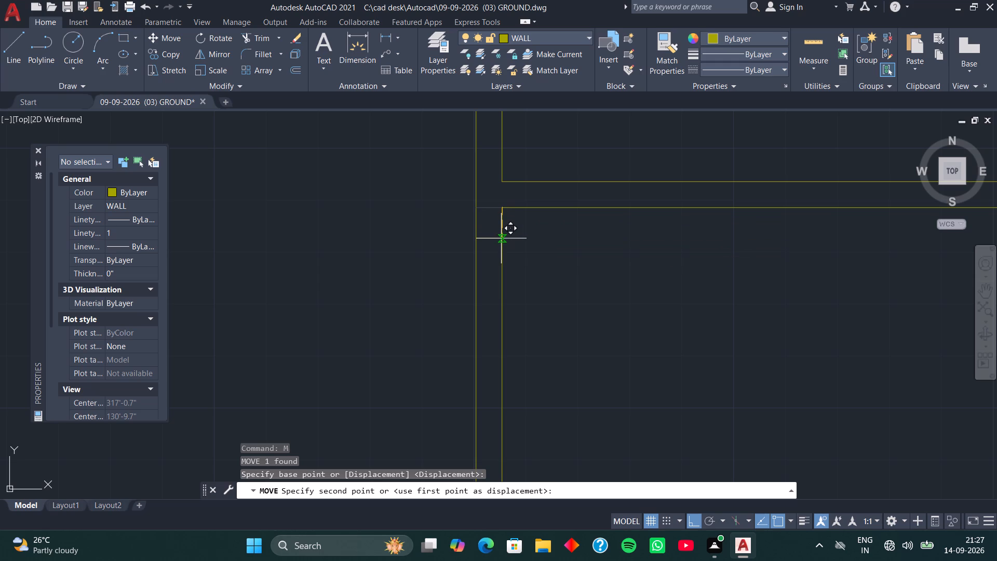
key("9")
key("Return")
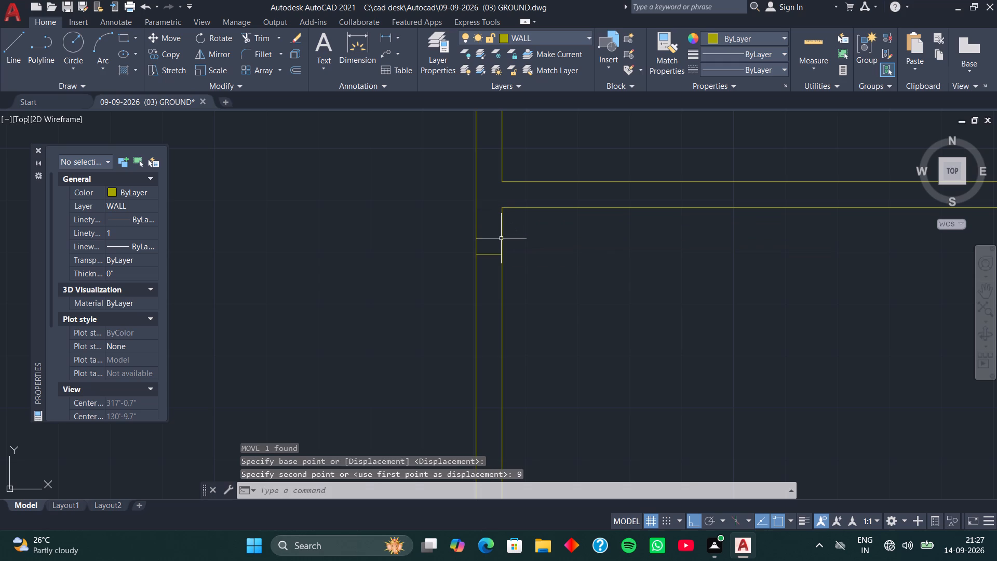
Copy the short cross line 3' straight down along the central vertical wall.
scroll(522, 261, "down", 1)
middle_click_drag(522, 265, 500, 205)
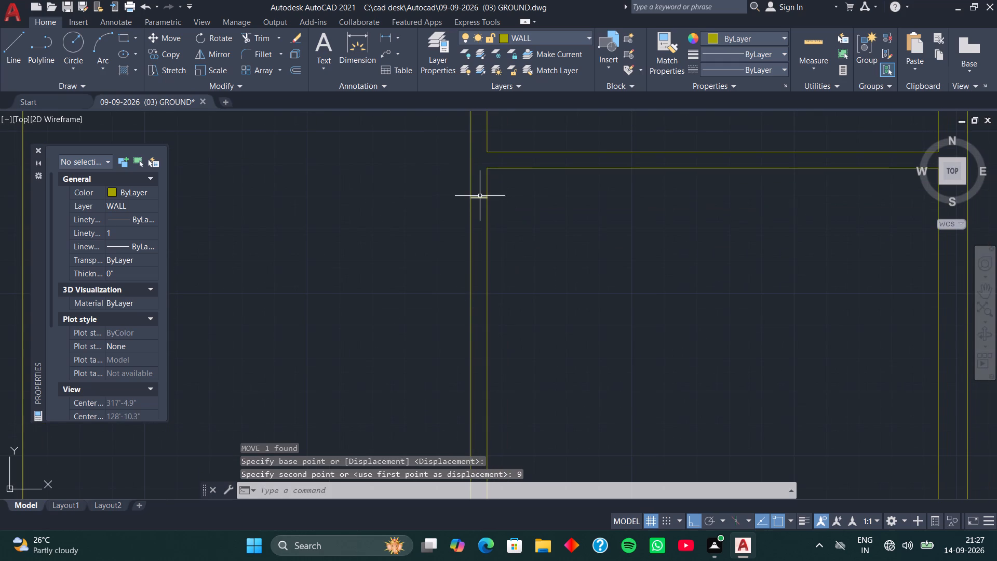
left_click(480, 195)
left_click(480, 197)
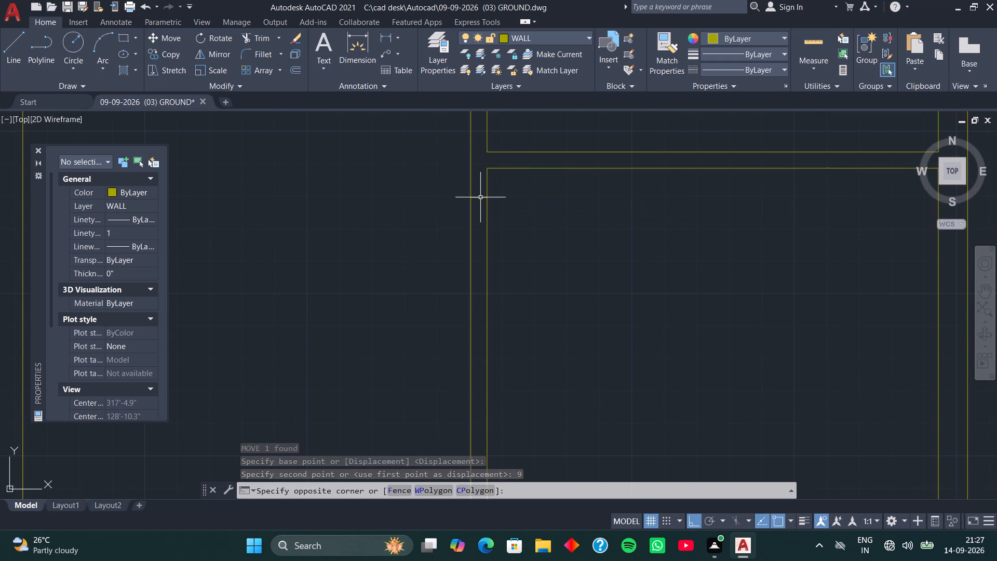
left_click(480, 199)
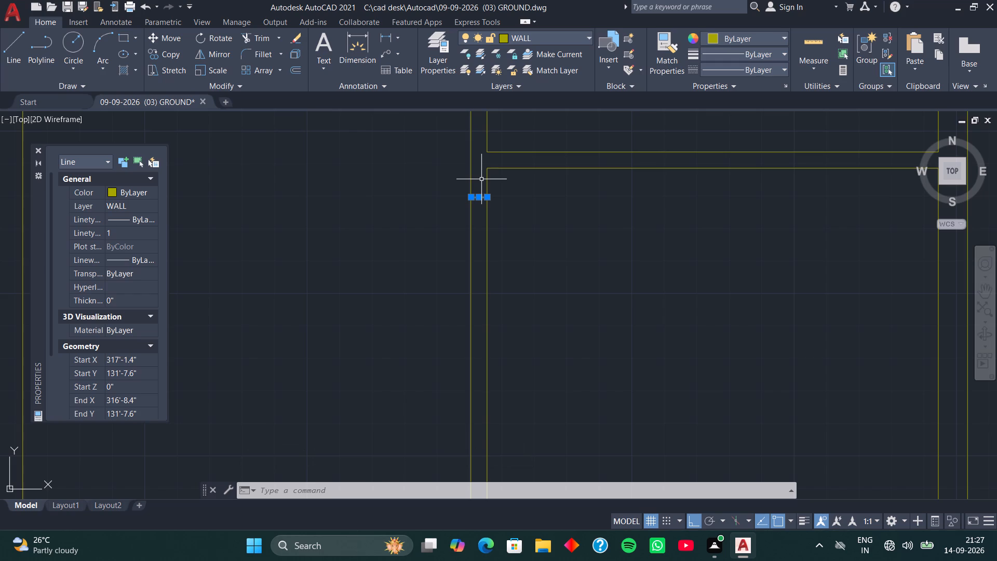
scroll(515, 197, "up", 2)
middle_click_drag(510, 202, 544, 178)
middle_click(532, 194)
scroll(528, 190, "up", 1)
middle_click_drag(526, 186, 543, 192)
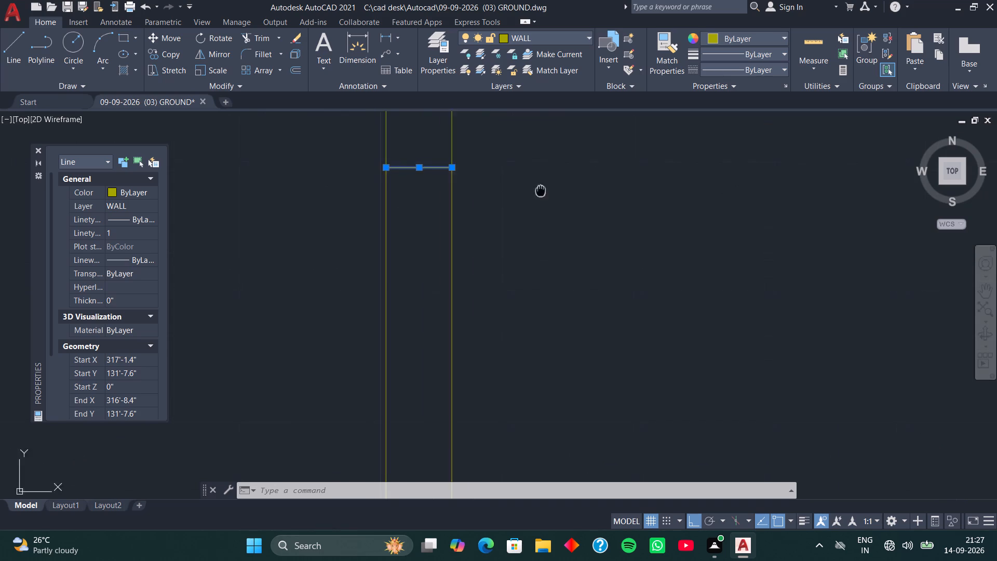
middle_click_drag(543, 192, 583, 204)
scroll(585, 199, "down", 1)
key("c")
key("o")
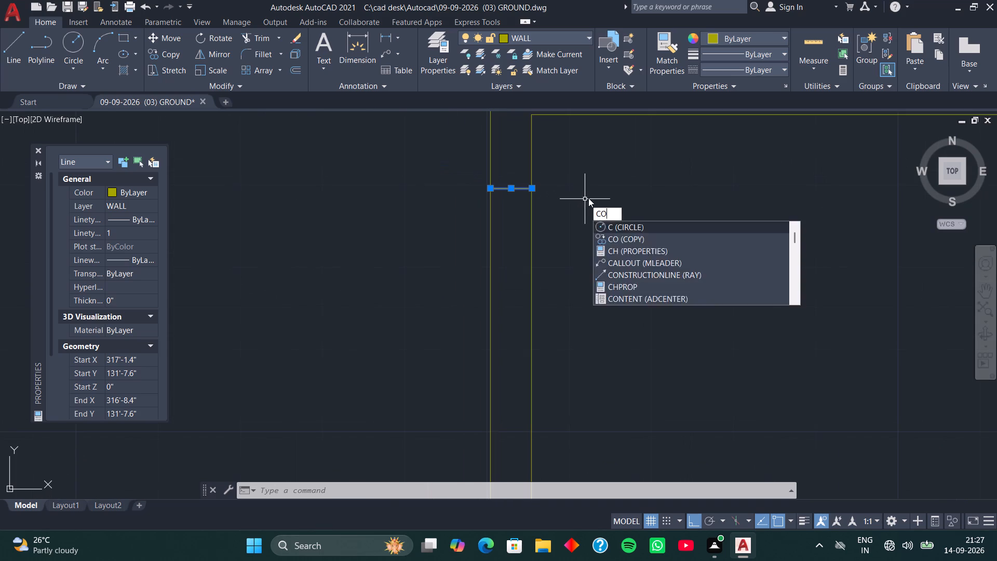
key("space")
left_click(535, 188)
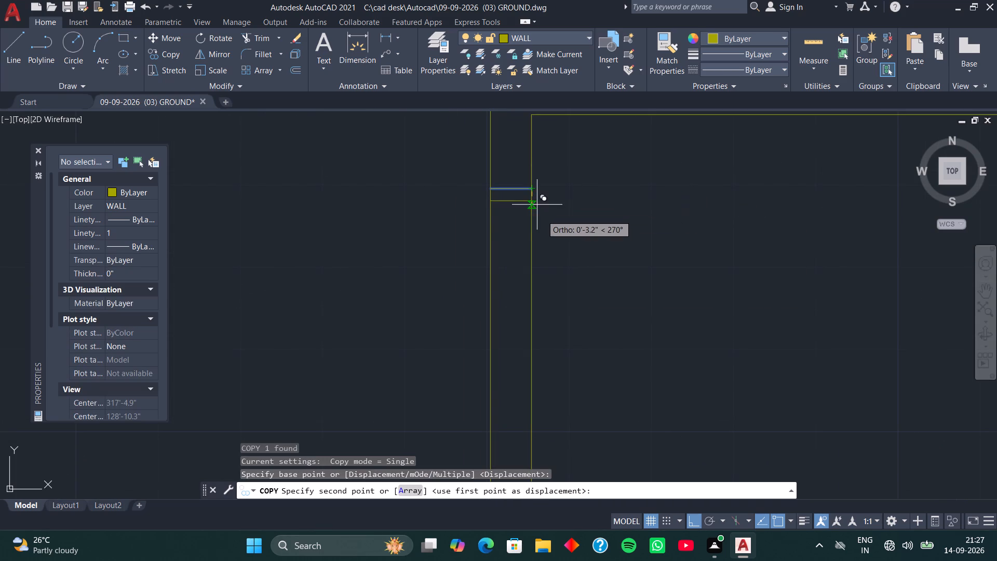
type("3'")
key("Return")
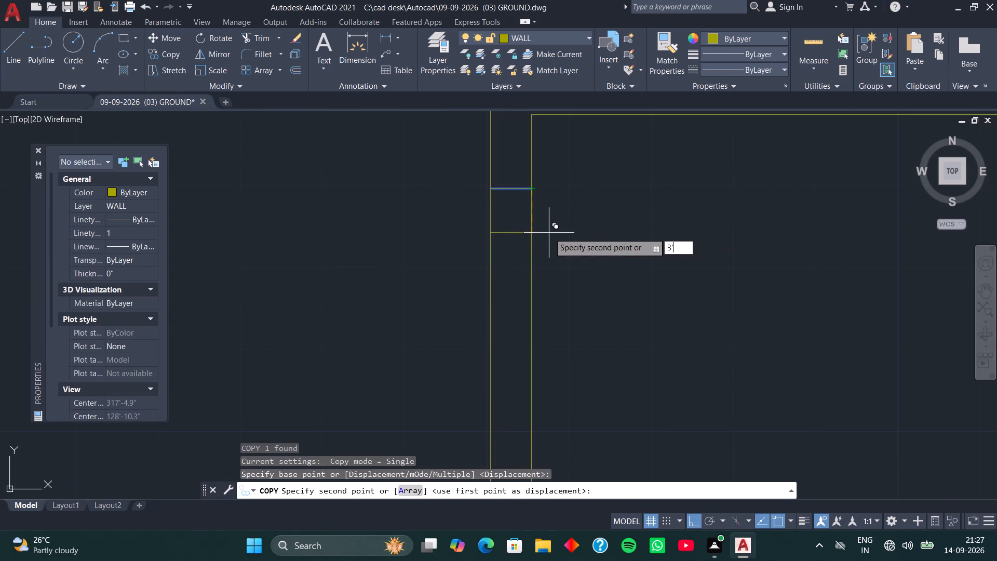
Trim both faces of the central vertical wall between the two short cross lines to open the doorway.
scroll(538, 255, "down", 3)
middle_click_drag(590, 303, 574, 258)
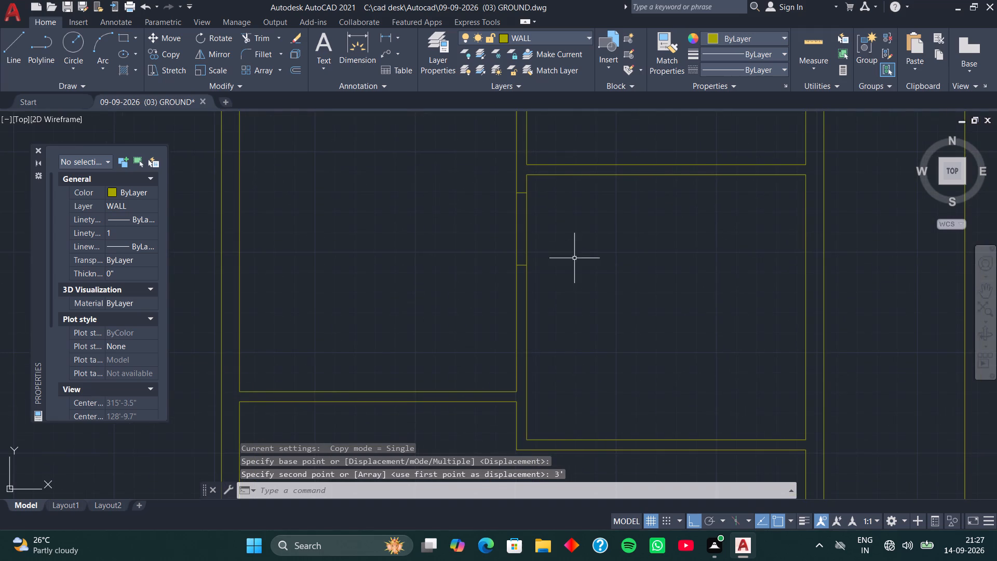
middle_click_drag(563, 248, 580, 244)
middle_click_drag(576, 236, 587, 235)
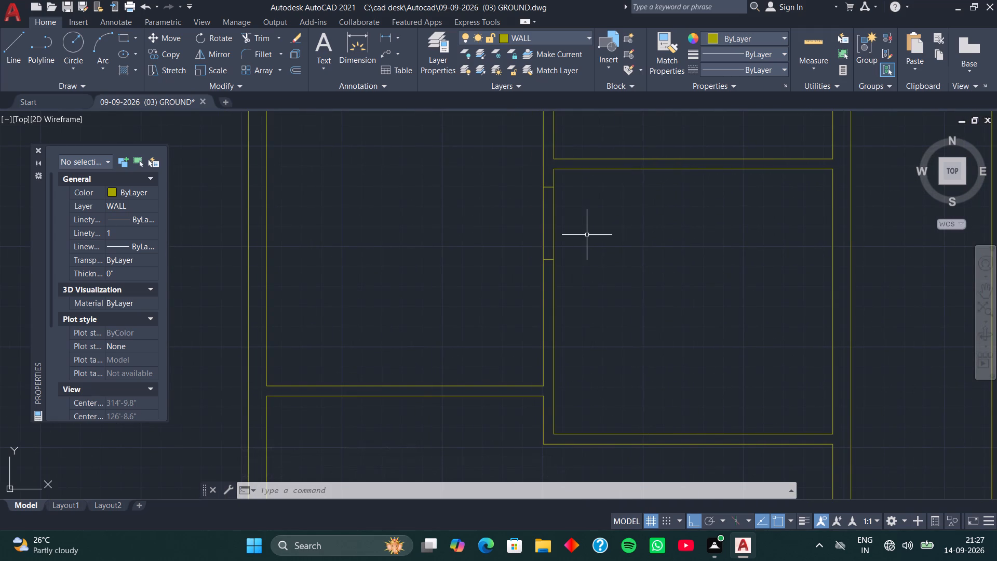
key("t")
type("R")
key("space")
left_click_drag(585, 211, 524, 227)
key("space")
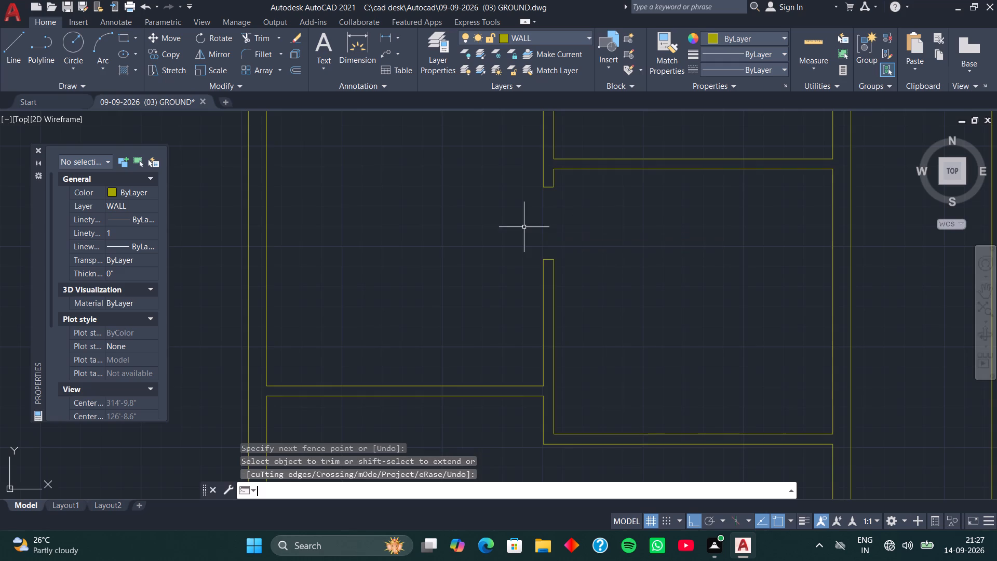
Erase the lower face line of the horizontal wall above the bottom room, left of the central wall.
scroll(524, 229, "down", 2)
middle_click_drag(511, 280, 510, 226)
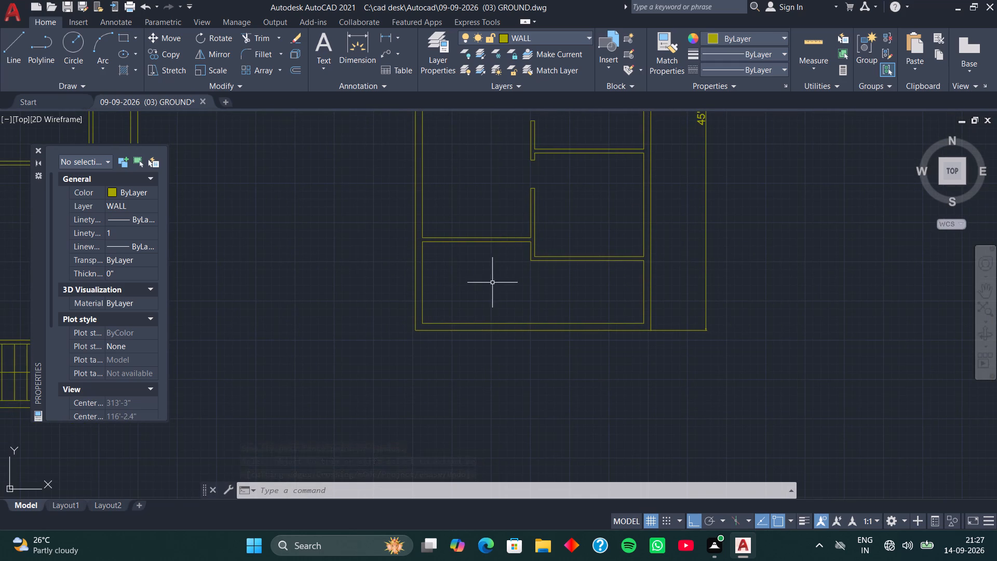
middle_click_drag(492, 283, 496, 308)
scroll(491, 276, "up", 3)
left_click(486, 238)
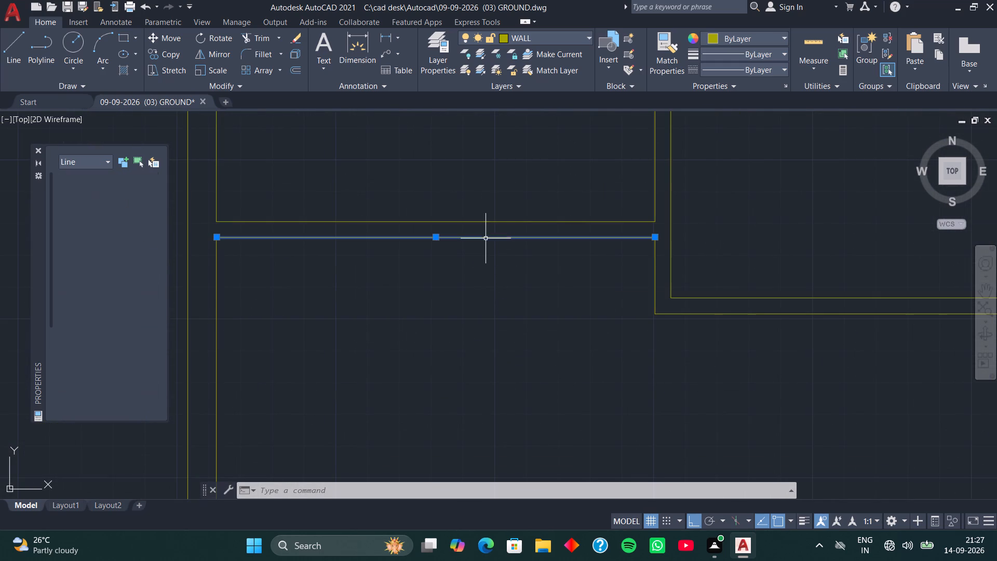
key("Delete")
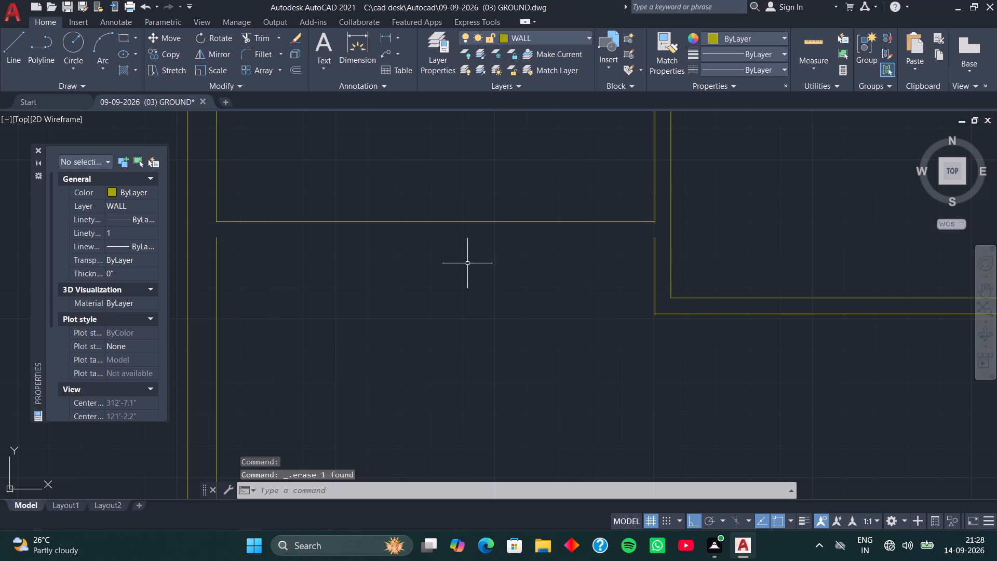
Offset the remaining upper face of that horizontal wall 9" downward.
key("o")
key("space")
key("space")
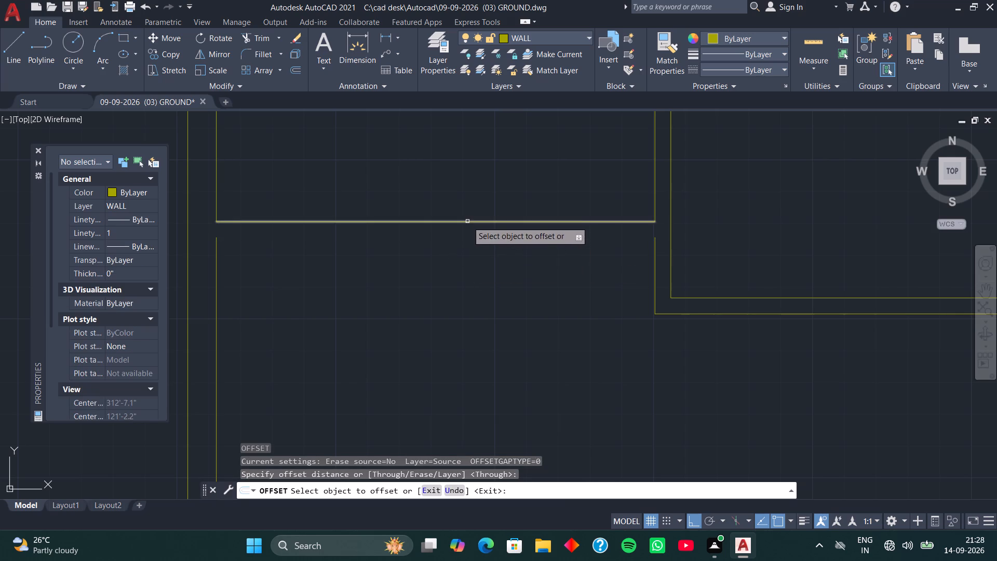
left_click_drag(467, 221, 471, 237)
key("9")
key("Return")
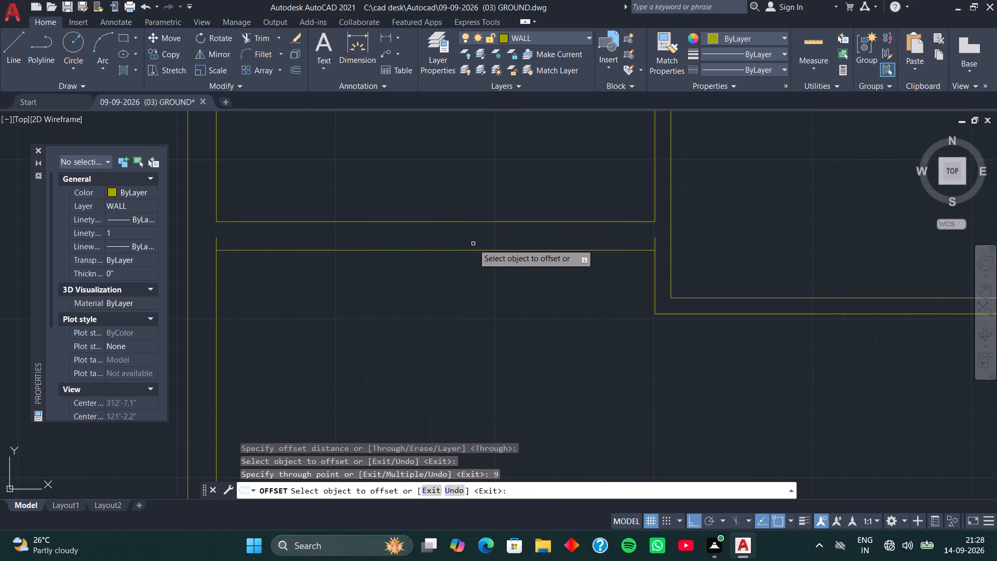
middle_click_drag(335, 280, 375, 280)
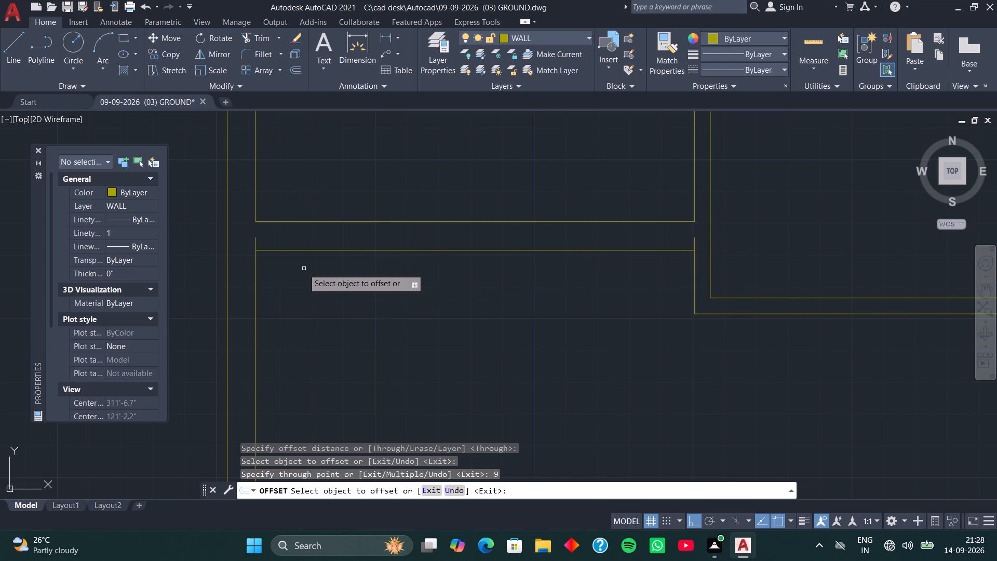
key("space")
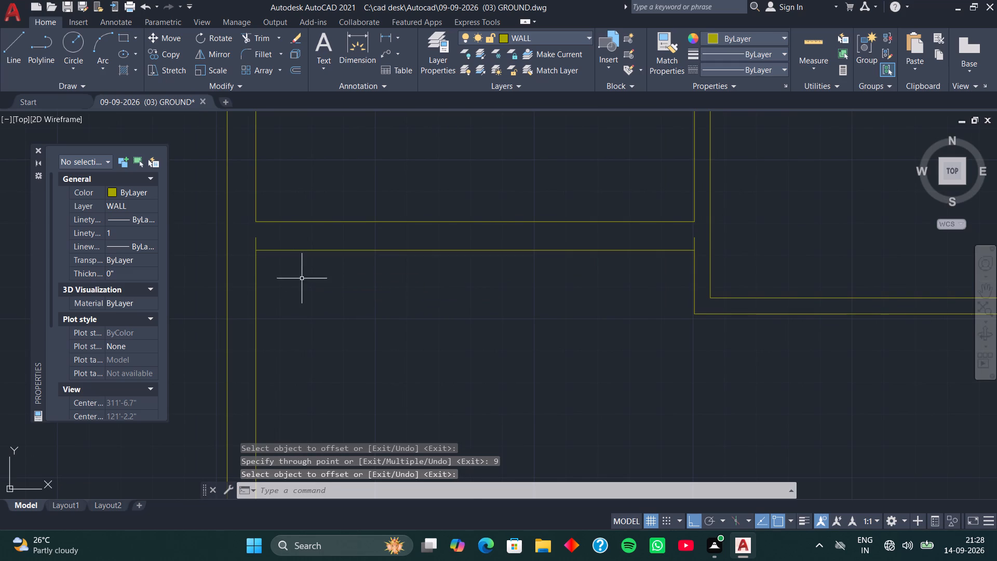
Trim the vertical wall line ends projecting above the new horizontal line at both of its ends.
key("t")
type("R")
key("space")
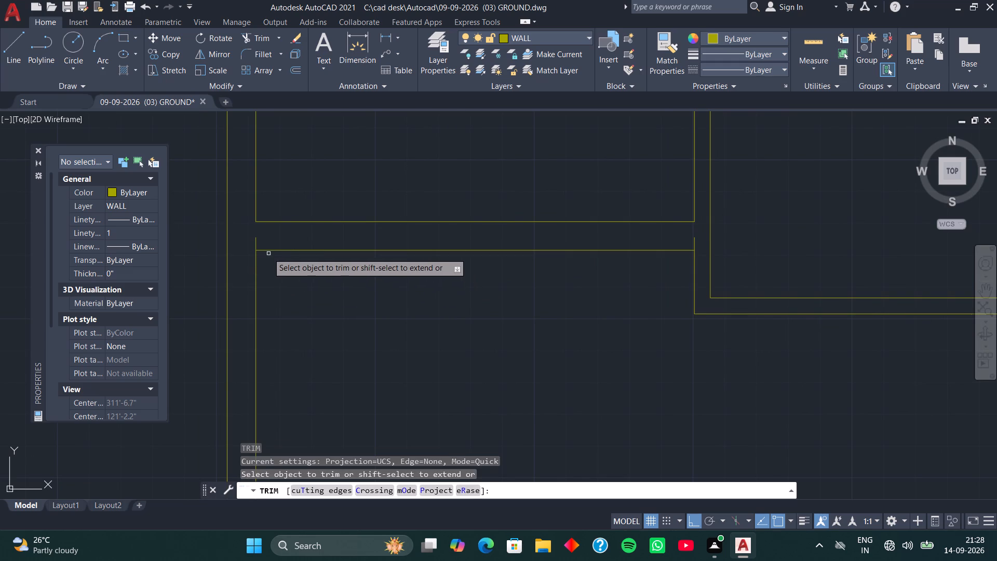
left_click(255, 239)
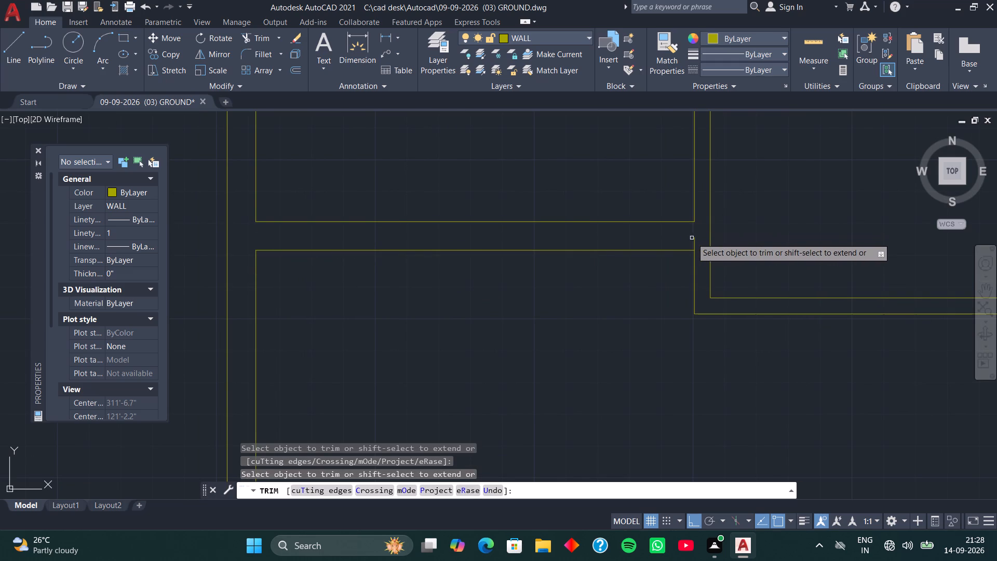
left_click(695, 241)
key("space")
Move the bottom room's left inner wall line 4" outward toward the outer wall face.
scroll(618, 261, "down", 2)
middle_click_drag(571, 305, 573, 261)
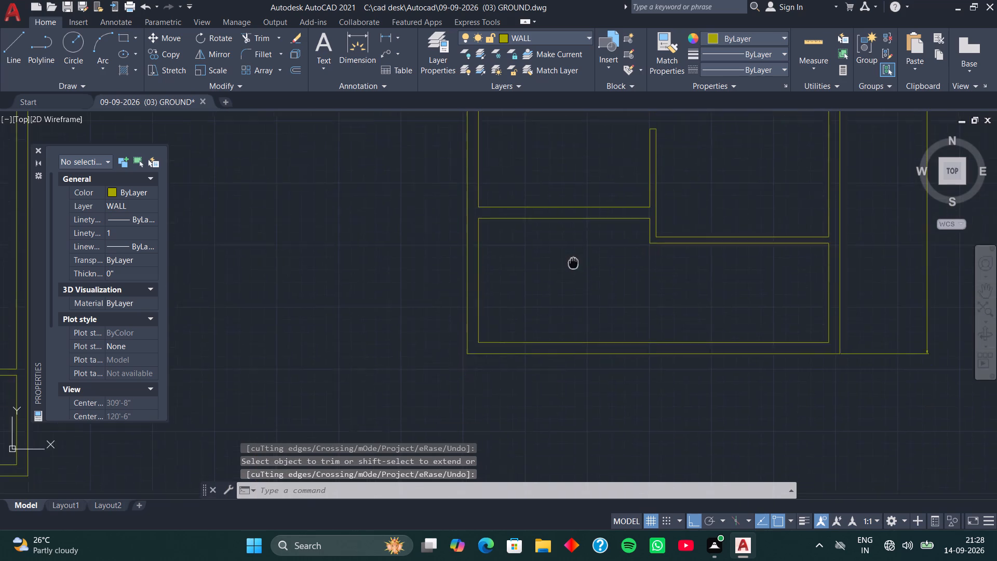
middle_click_drag(573, 261, 573, 251)
scroll(487, 285, "up", 2)
left_click(463, 271)
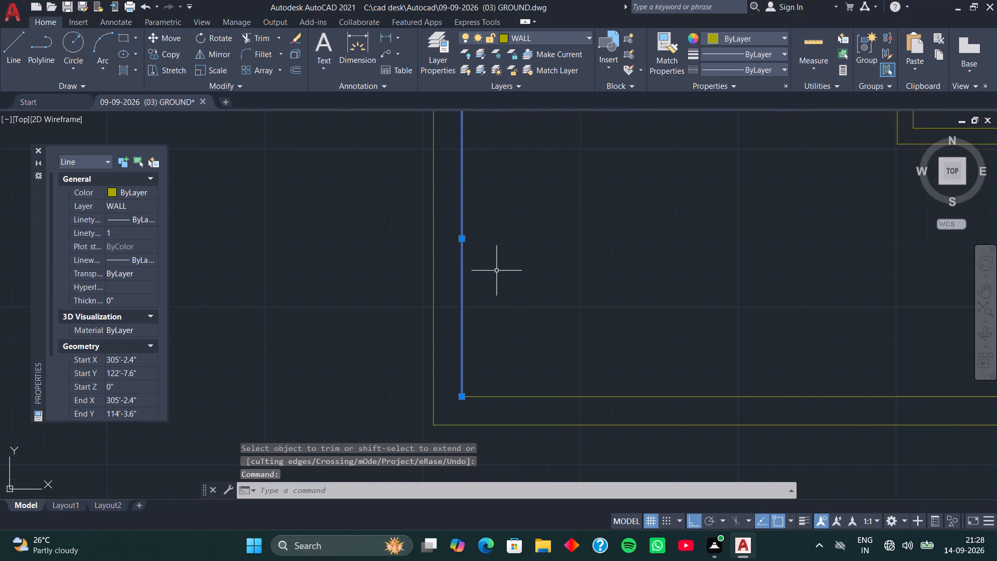
type("M")
key("space")
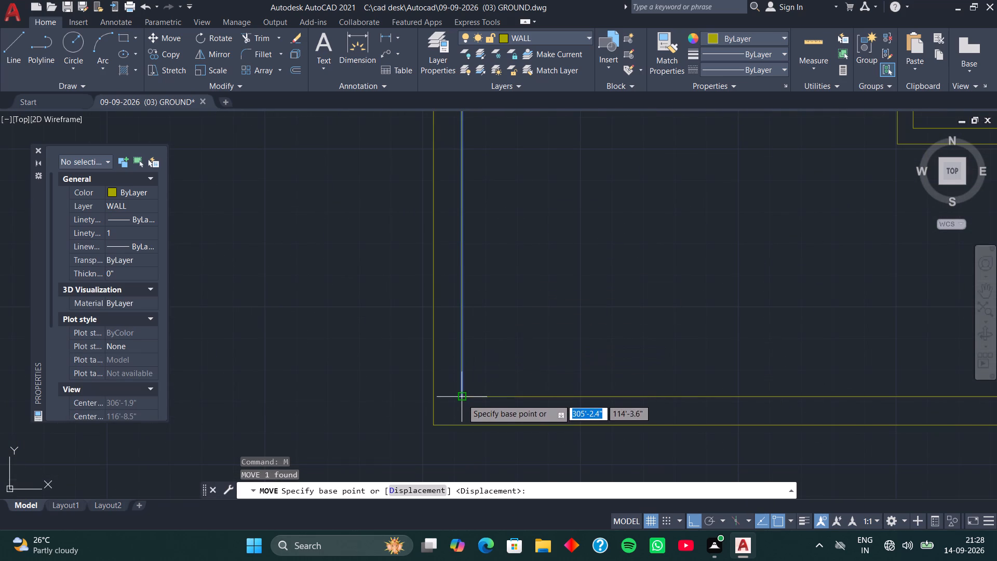
left_click(463, 399)
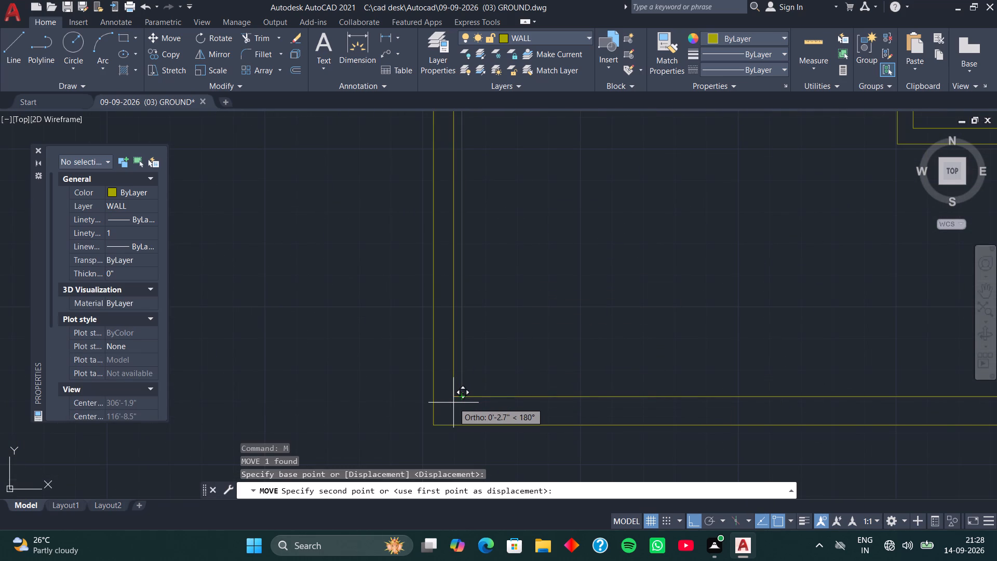
key("4")
key("Return")
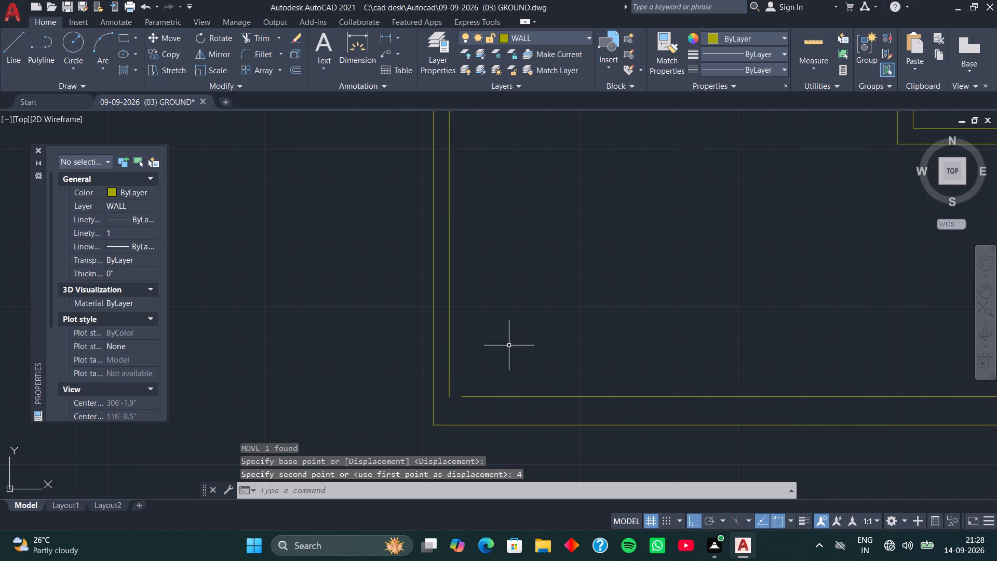
Fillet the bottom room's left inner wall line with its upper and lower inner lines at zero radius, closing both corners.
scroll(513, 337, "down", 1)
middle_click_drag(520, 302, 490, 389)
middle_click_drag(486, 337, 483, 337)
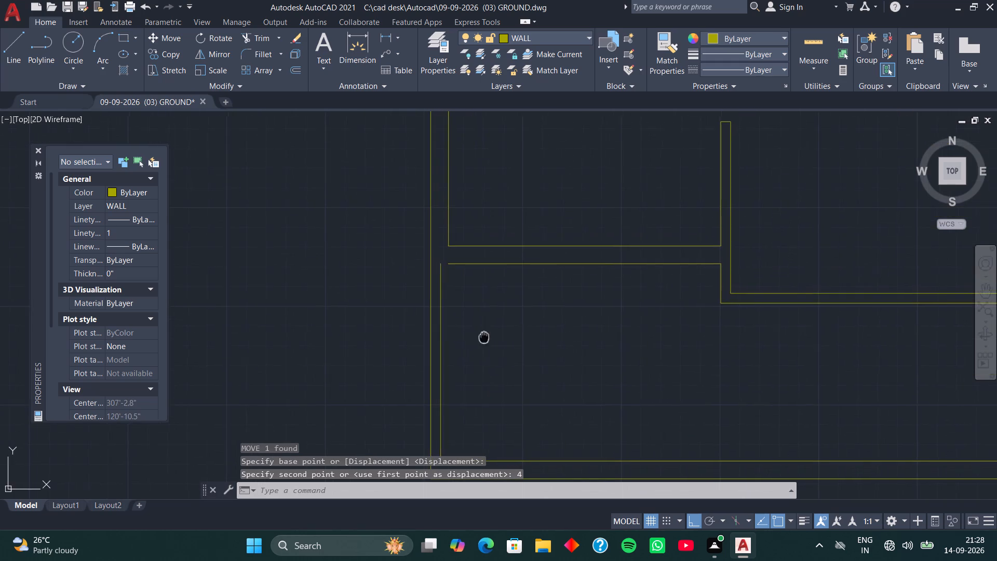
middle_click_drag(483, 337, 416, 331)
middle_click(418, 293)
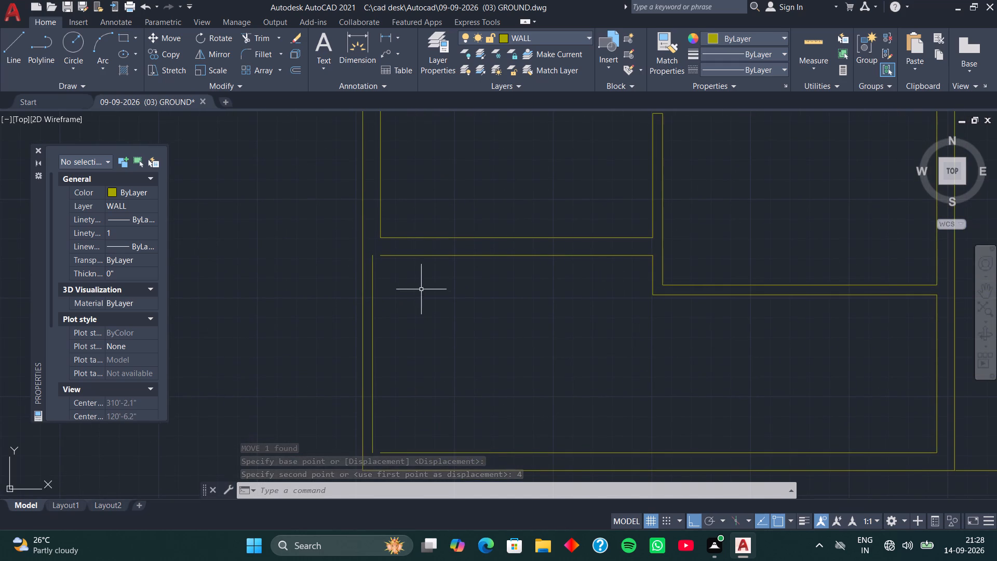
key("f")
key("space")
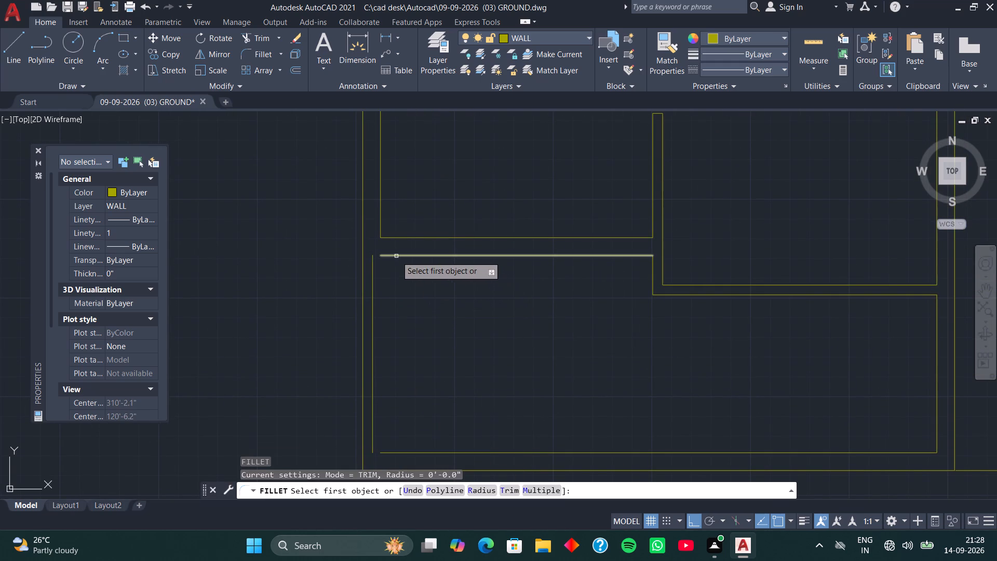
left_click(396, 256)
left_click(373, 271)
middle_click_drag(426, 331, 425, 329)
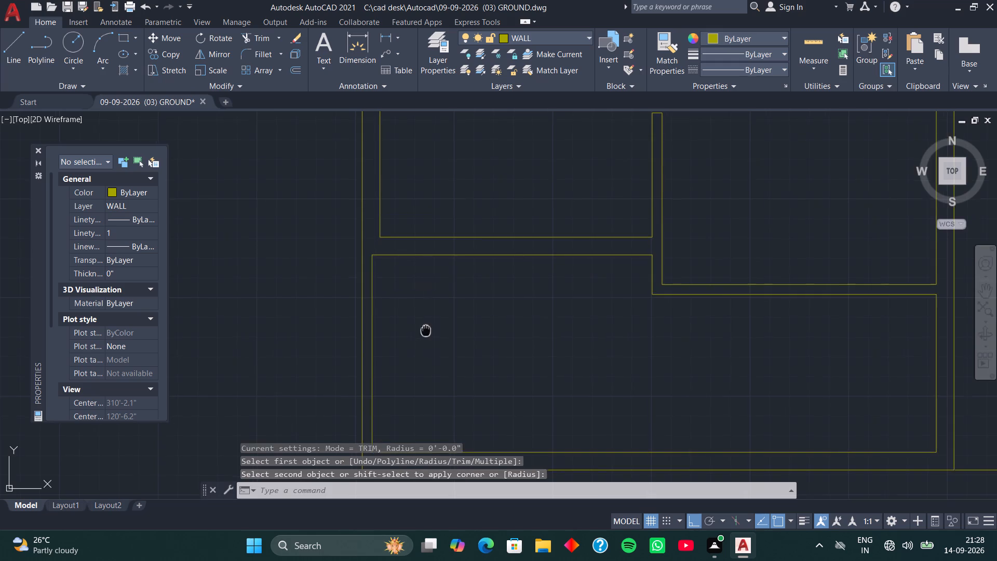
middle_click_drag(425, 329, 422, 198)
key("space")
left_click(419, 320)
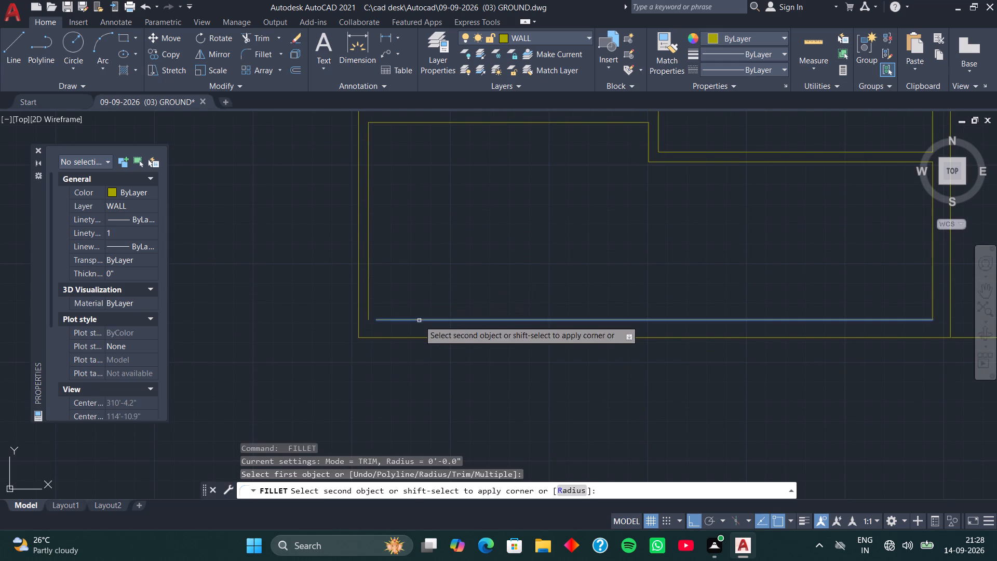
left_click(369, 310)
Quick-measure the lower rooms around the vertical partition and the wall above the bottom room.
scroll(423, 282, "down", 2)
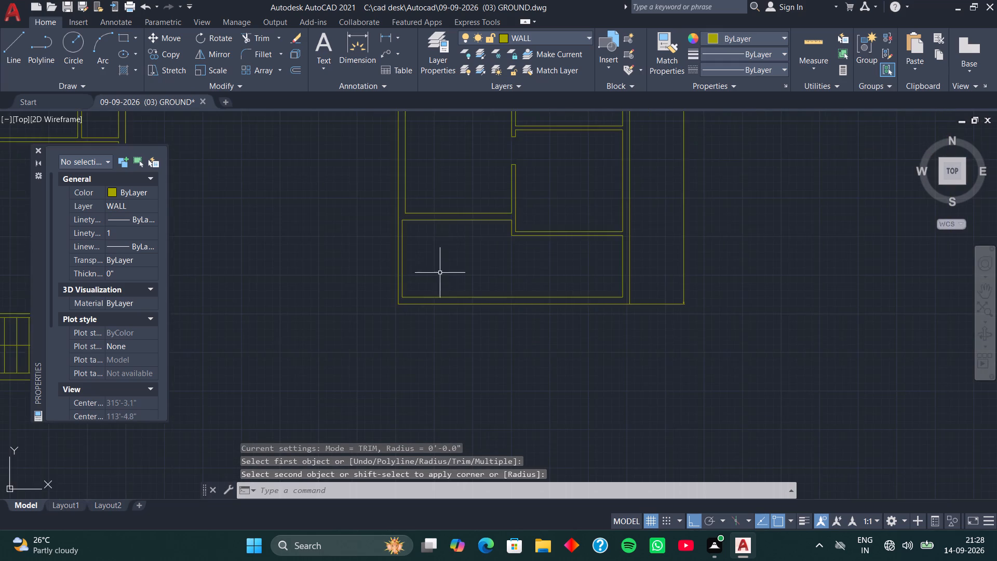
middle_click_drag(450, 259, 398, 280)
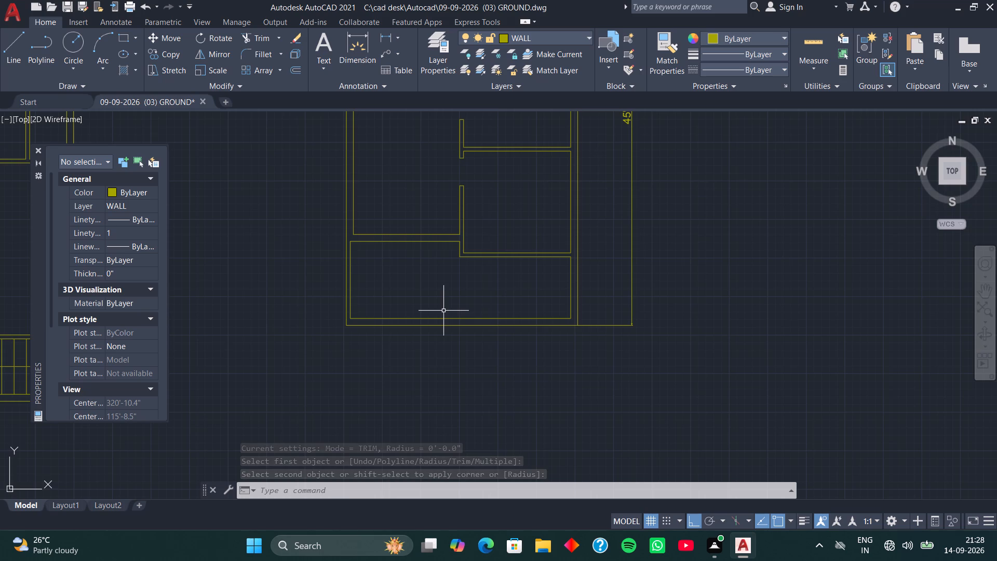
scroll(429, 274, "down", 1)
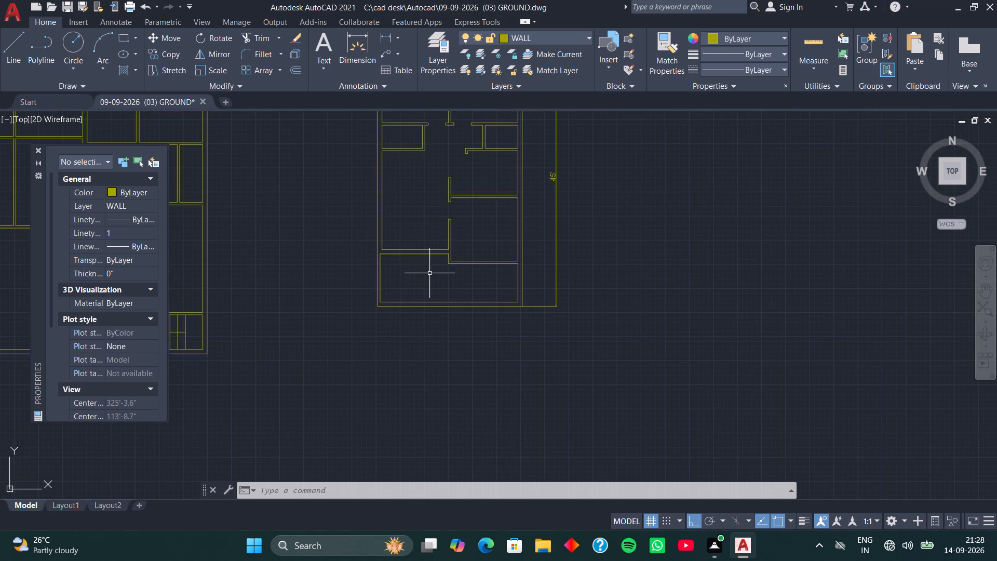
middle_click_drag(419, 222, 395, 274)
middle_click_drag(399, 278, 320, 272)
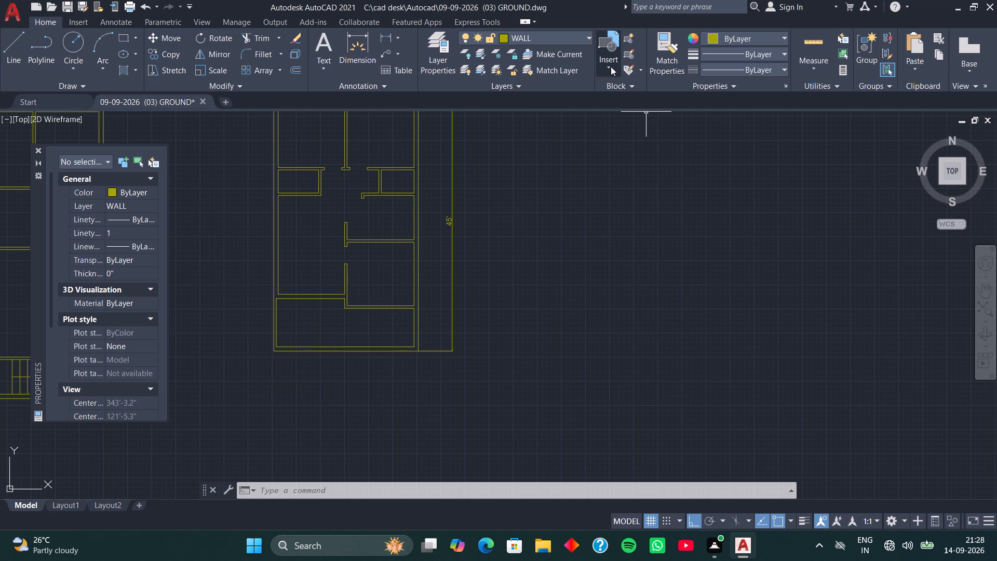
left_click(386, 39)
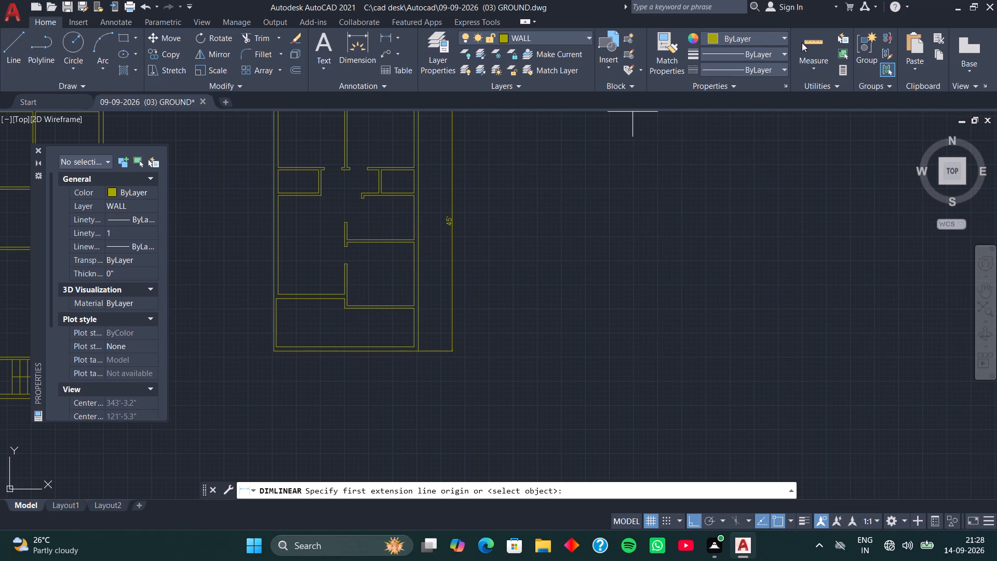
left_click(805, 42)
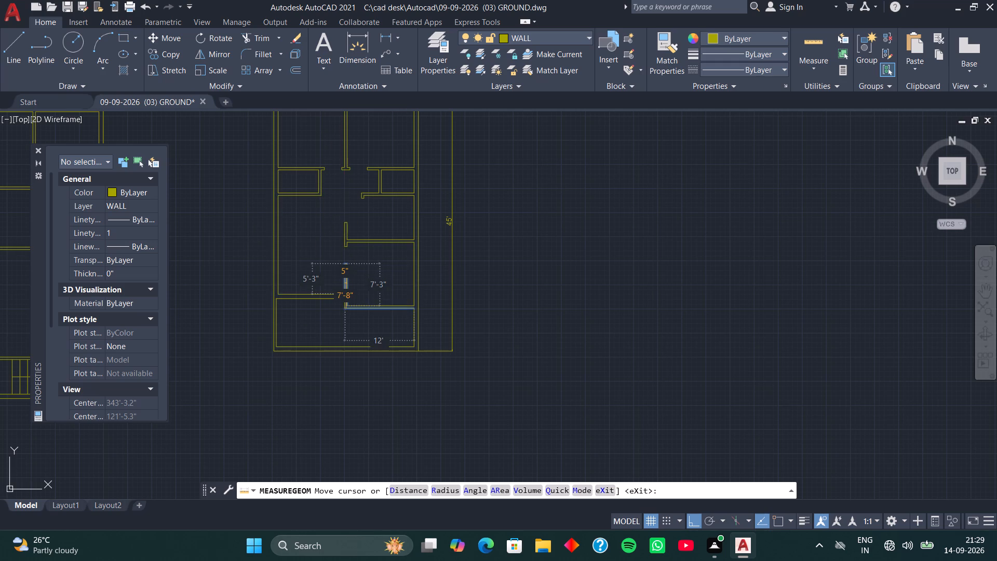
scroll(346, 283, "up", 3)
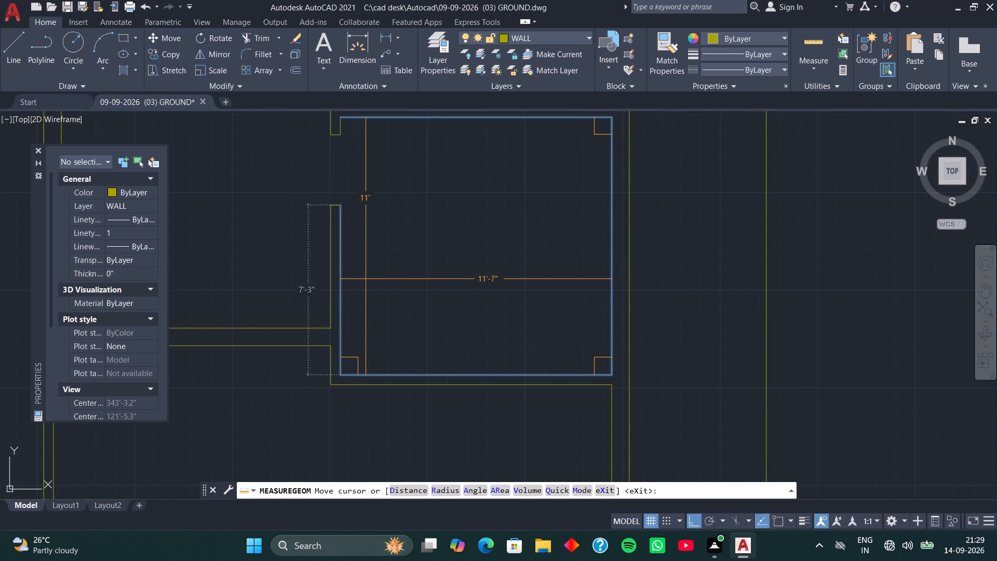
key("space")
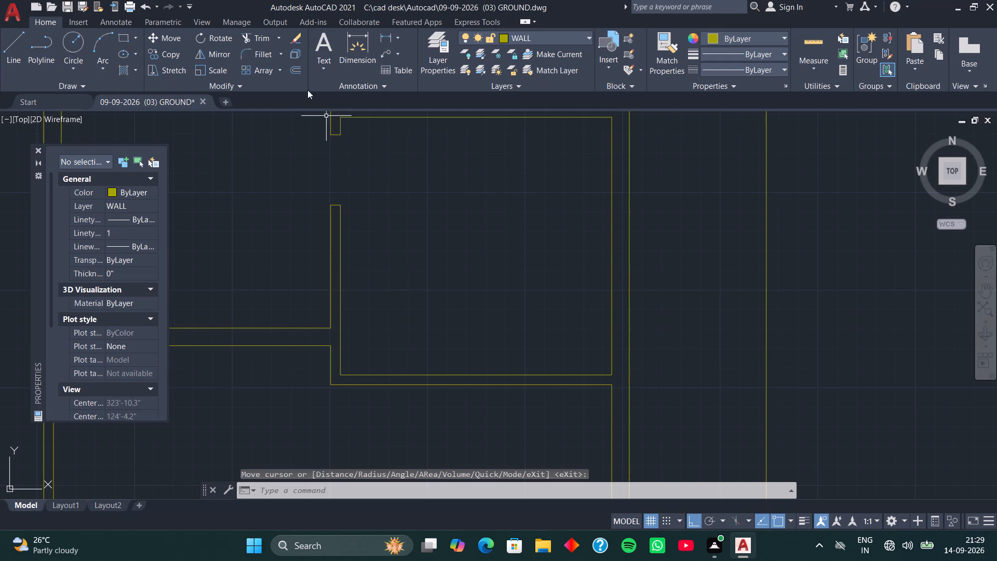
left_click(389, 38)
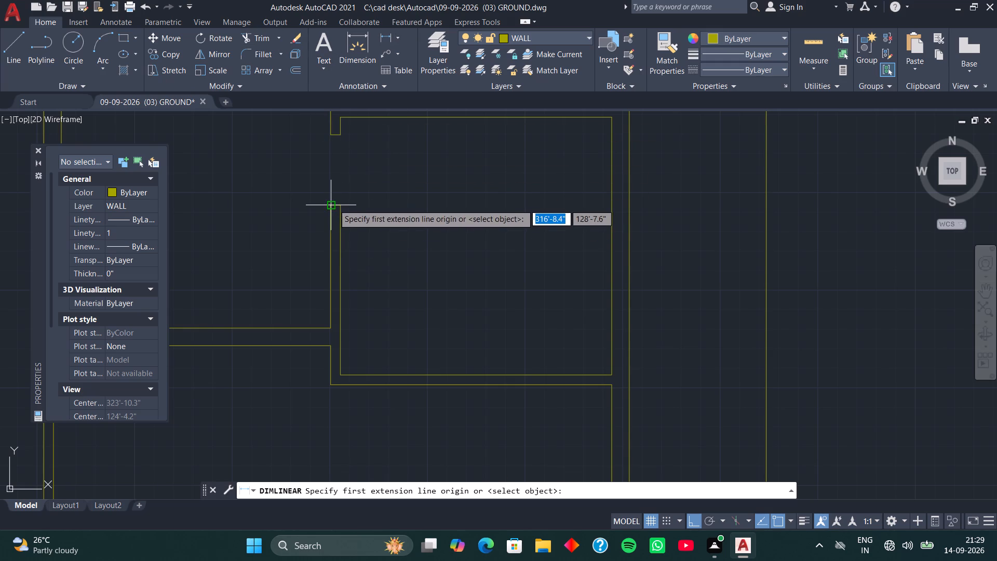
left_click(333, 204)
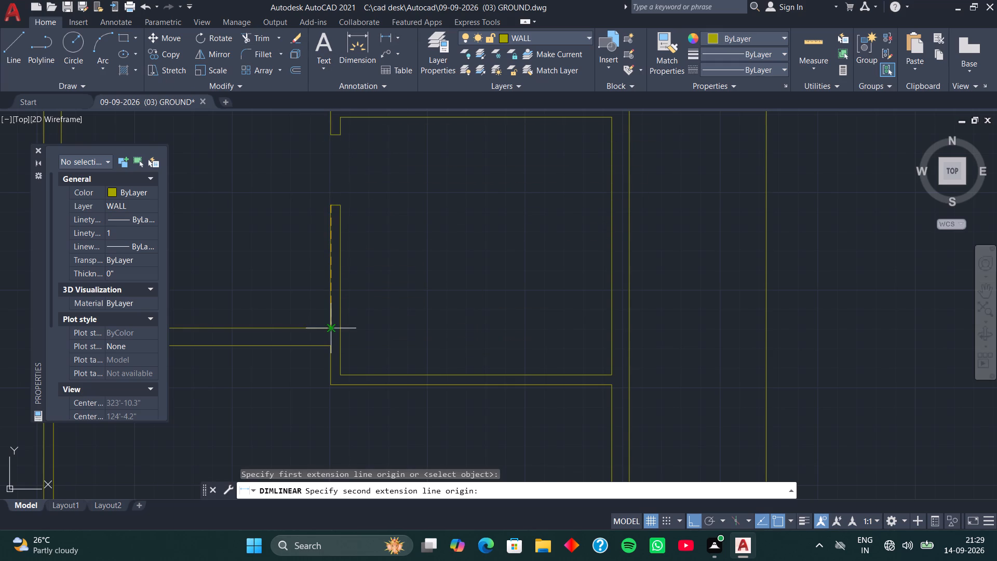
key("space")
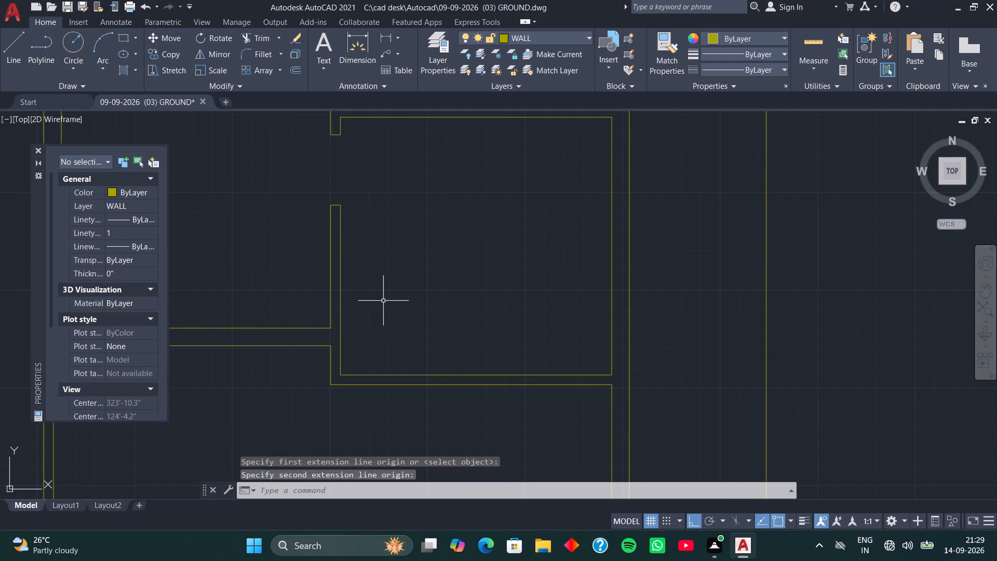
Move both lines of the horizontal wall above the bottom room's left part 3' upward.
scroll(382, 313, "down", 1)
middle_click_drag(374, 346, 485, 317)
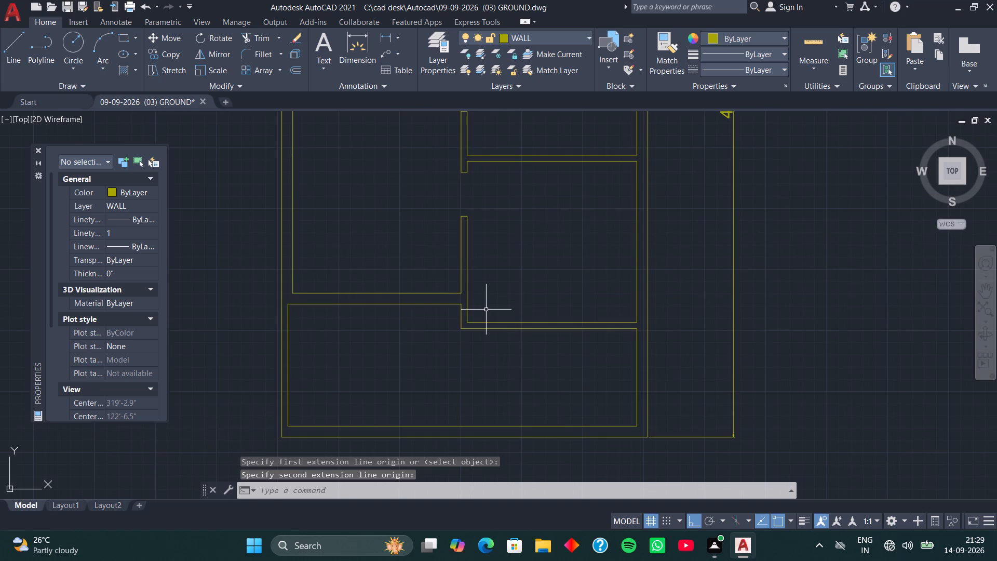
left_click(438, 265)
left_click(358, 365)
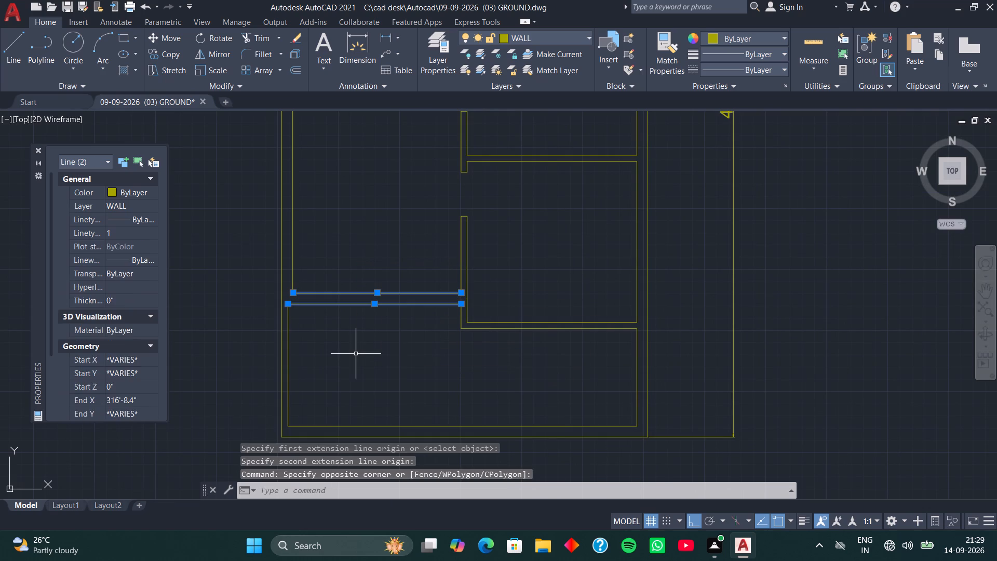
type("M")
key("space")
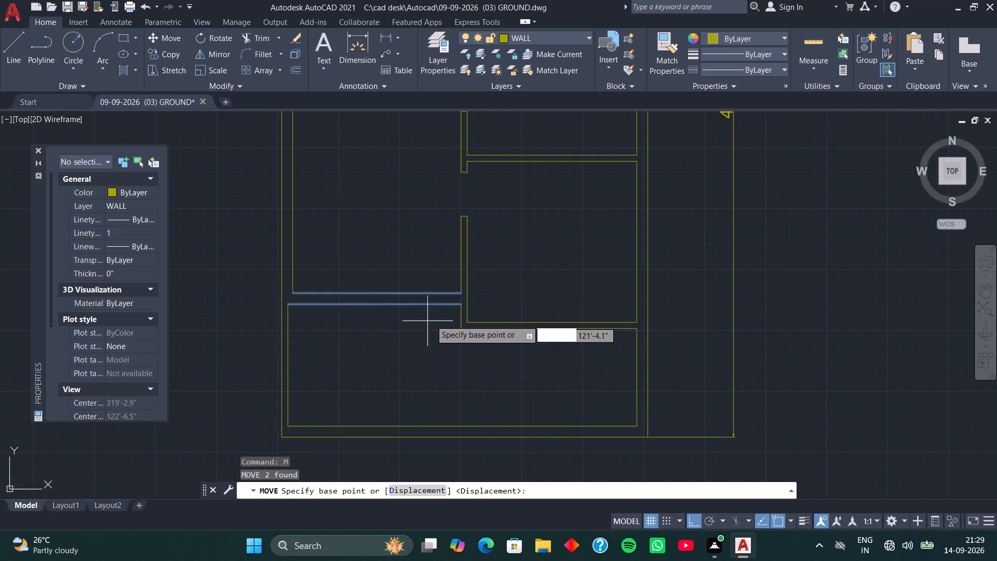
left_click(464, 304)
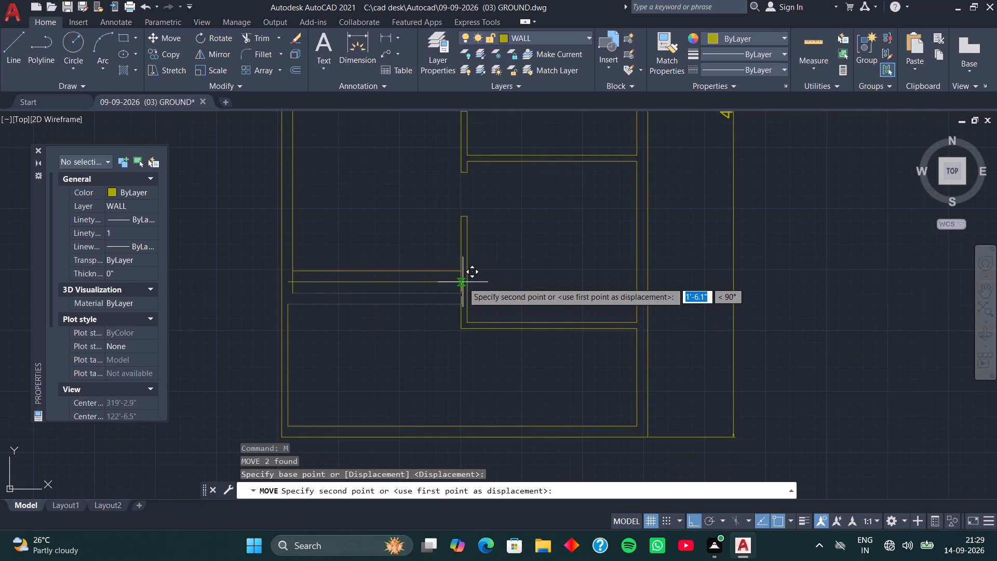
type("3'")
key("Return")
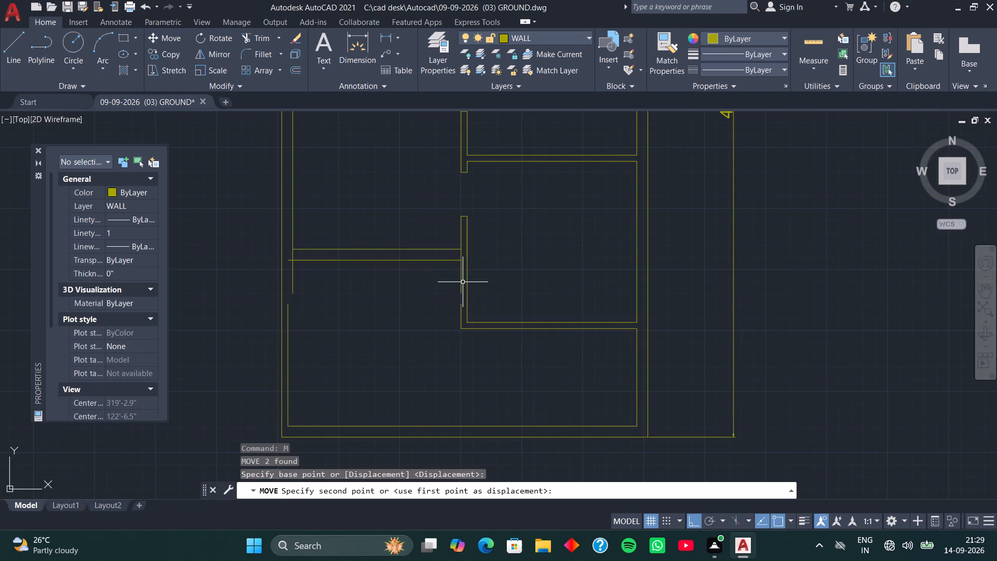
Delete the short vertical wall segment at the bottom room's step and extend the partition line above it down to the horizontal wall.
middle_click_drag(497, 280, 415, 244)
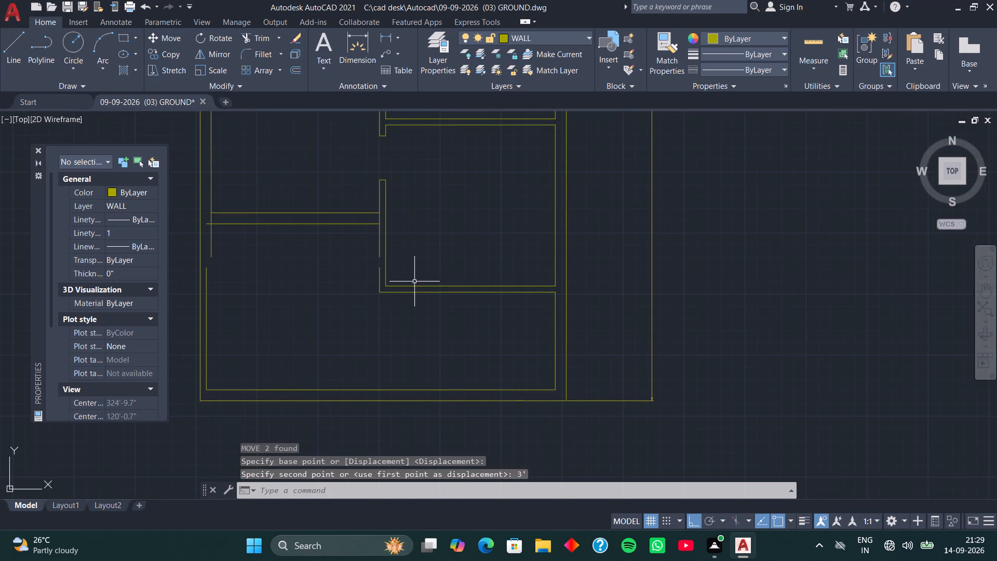
left_click(379, 282)
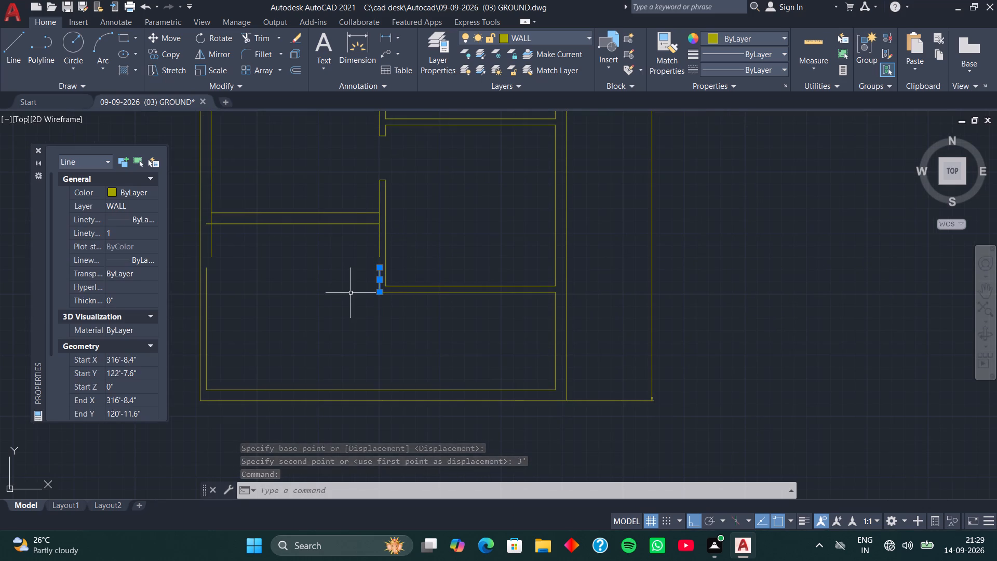
key("Delete")
type("EX")
key("space")
left_click(379, 256)
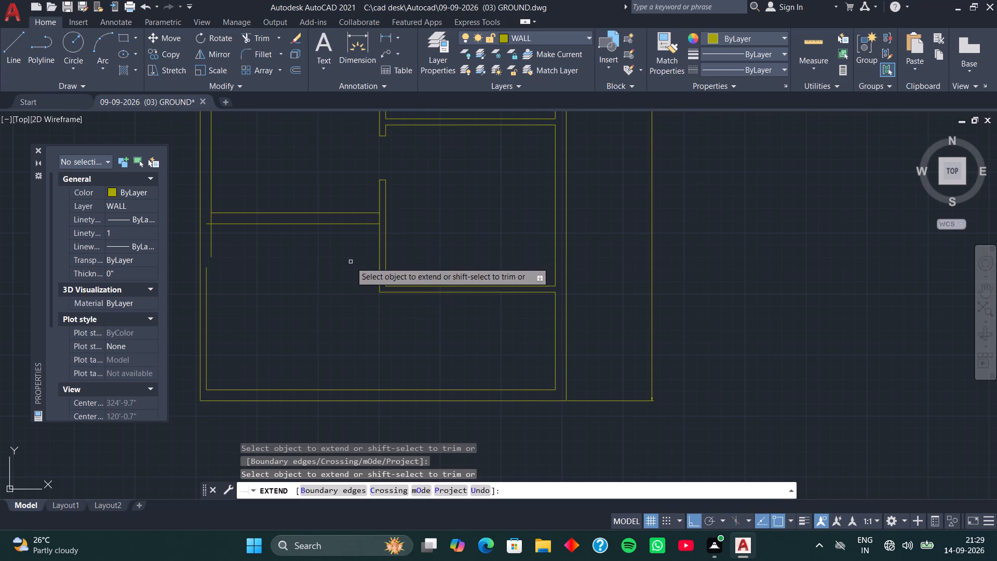
middle_click_drag(351, 262, 347, 319)
scroll(350, 298, "up", 2)
middle_click_drag(354, 291, 306, 317)
key("space")
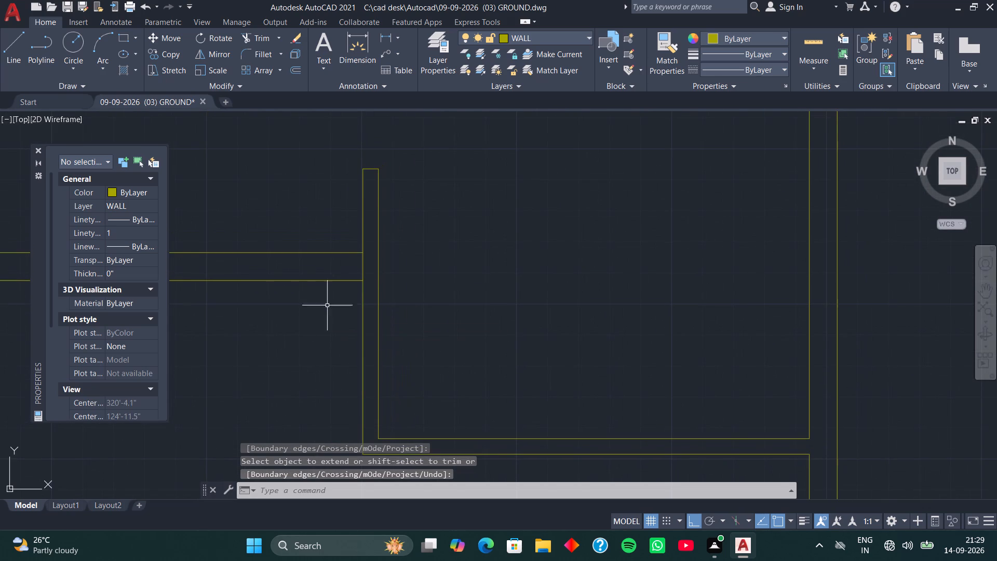
Trim the vertical partition line between the two faces of the moved horizontal wall.
type("TR")
key("space")
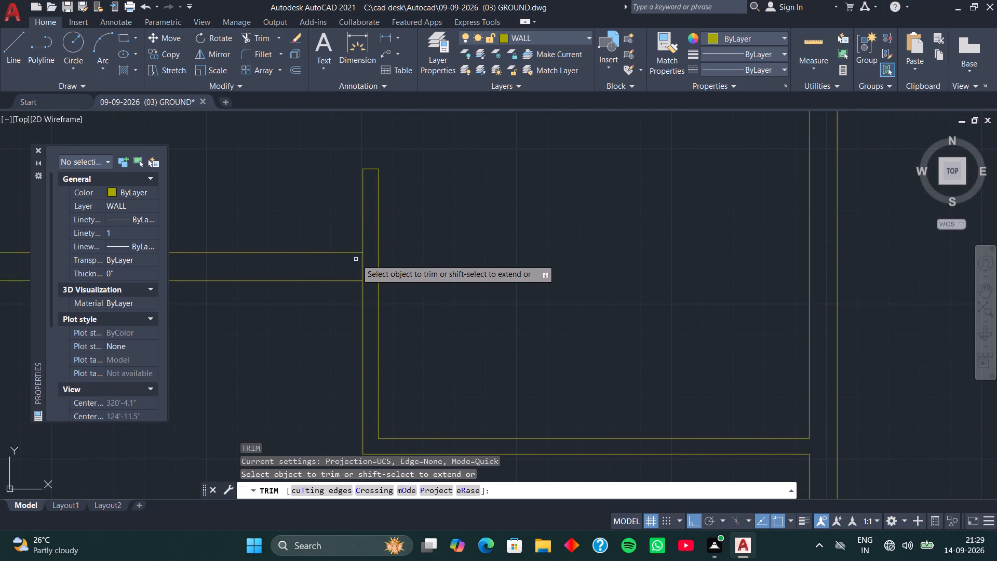
left_click(362, 263)
Trim the overhanging line ends where the moved horizontal wall meets the left outer wall.
scroll(317, 307, "down", 2)
middle_click_drag(295, 330, 422, 296)
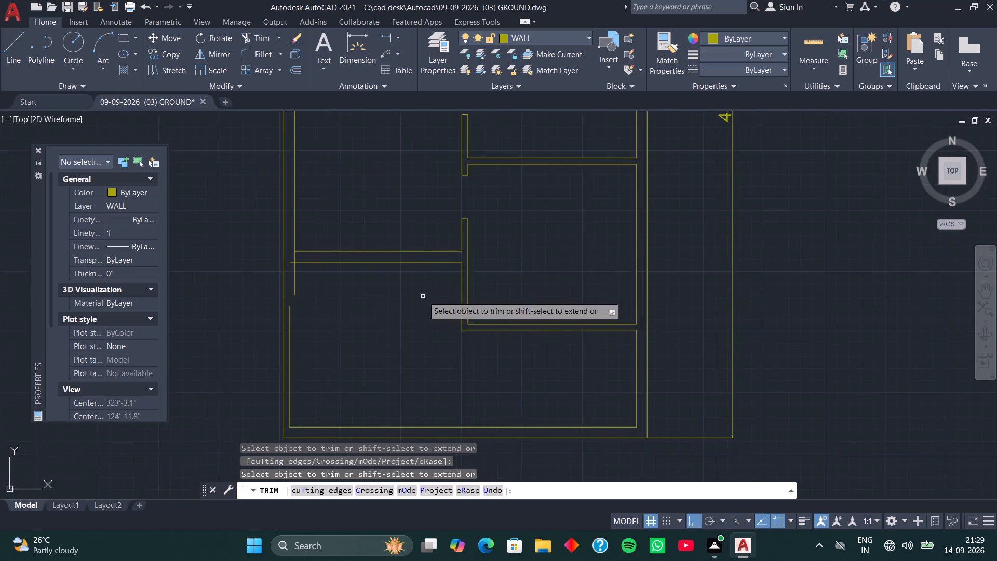
middle_click_drag(335, 305, 375, 306)
scroll(346, 290, "up", 1)
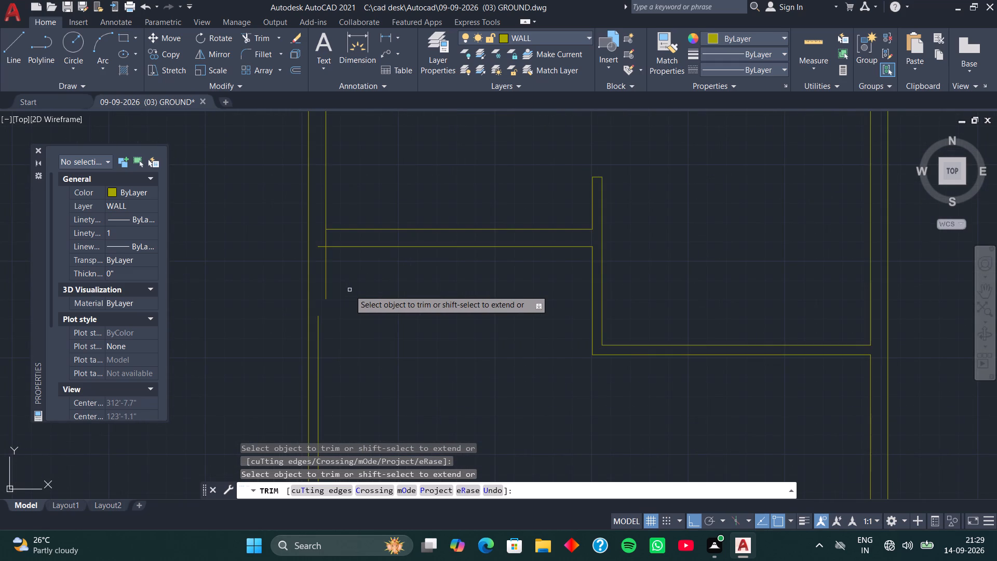
type("TR")
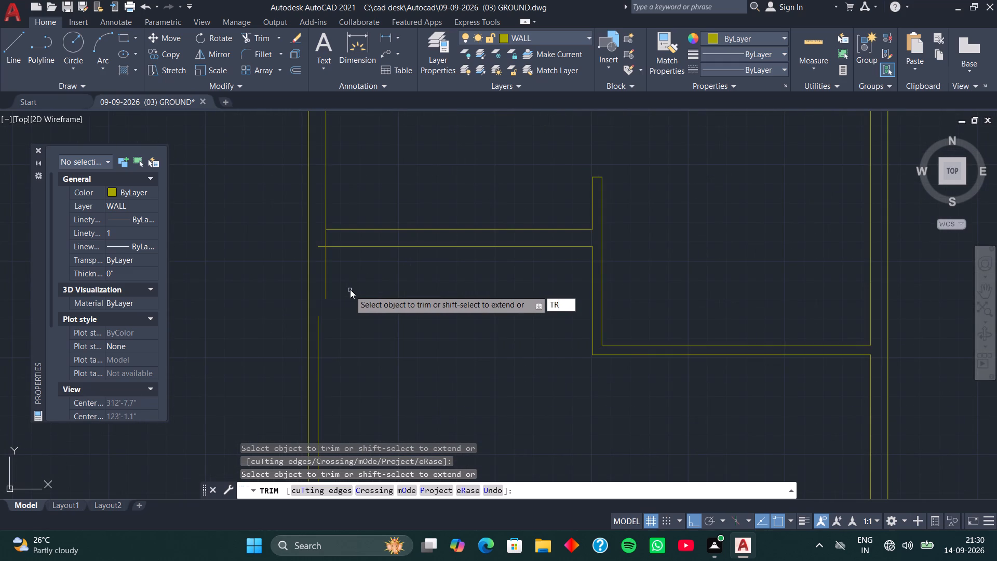
key("BackSpace")
key("BackSpace")
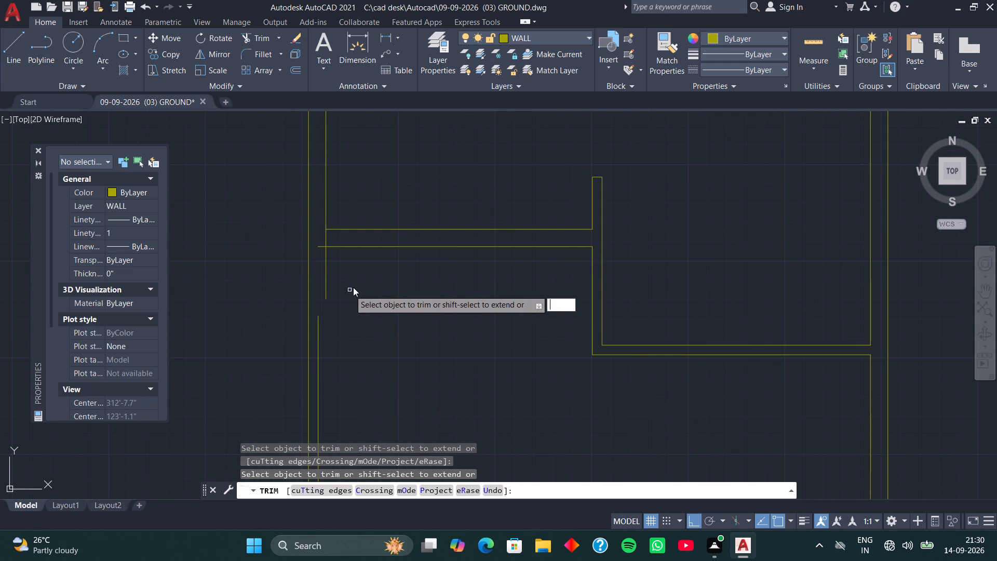
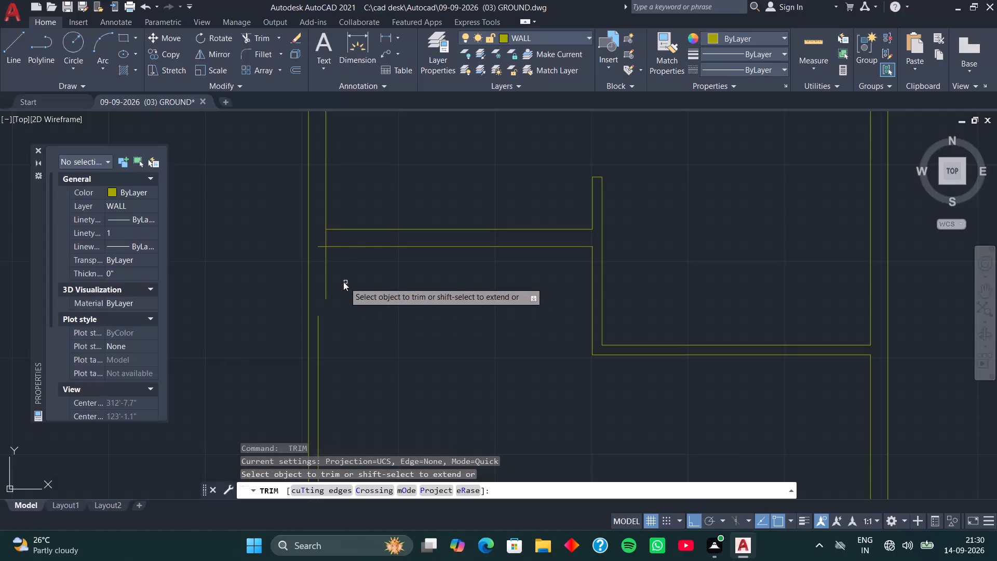
Trim the left outer wall's inner line below the moved horizontal wall and between that wall's two faces.
left_click(354, 265)
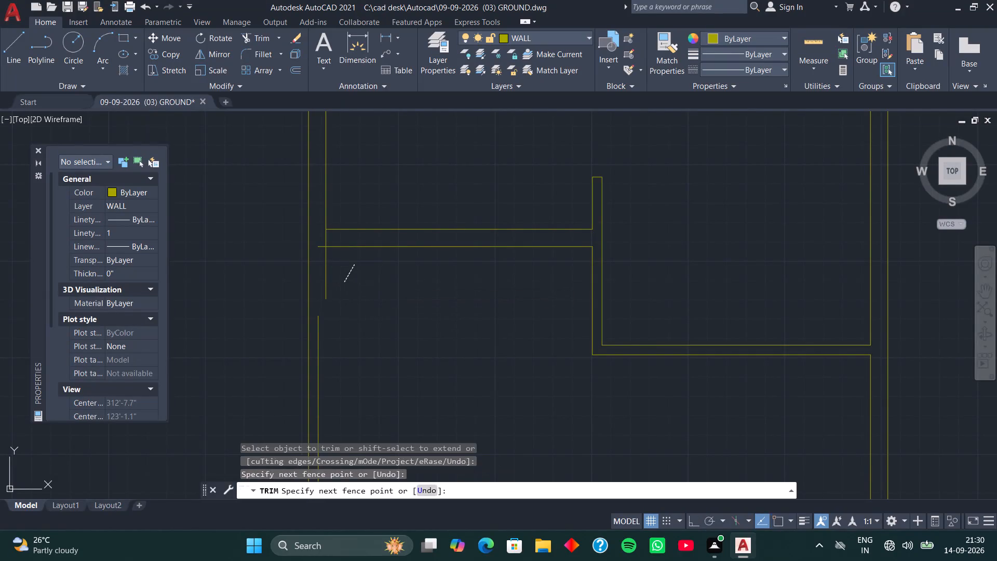
left_click(326, 276)
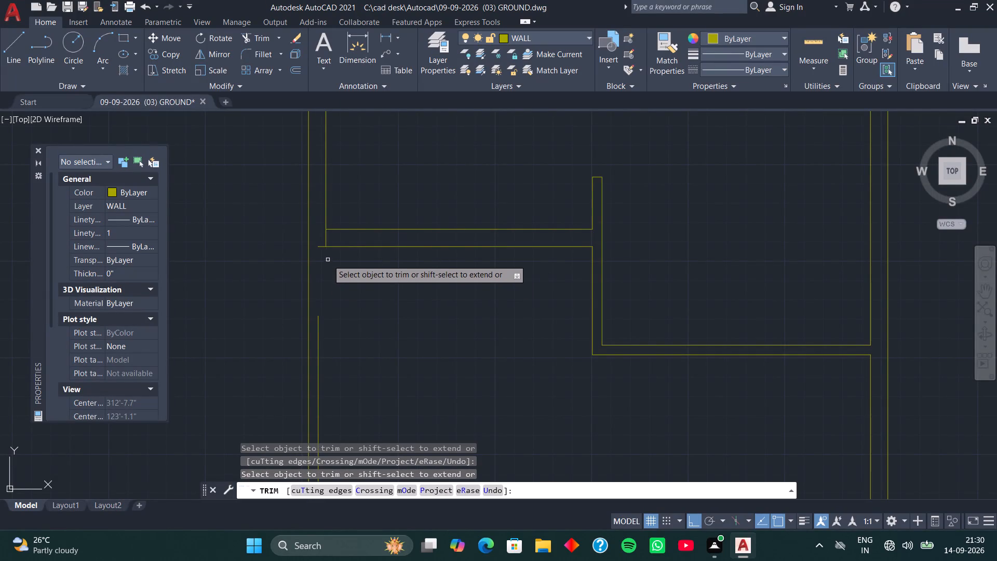
left_click(327, 241)
key("space")
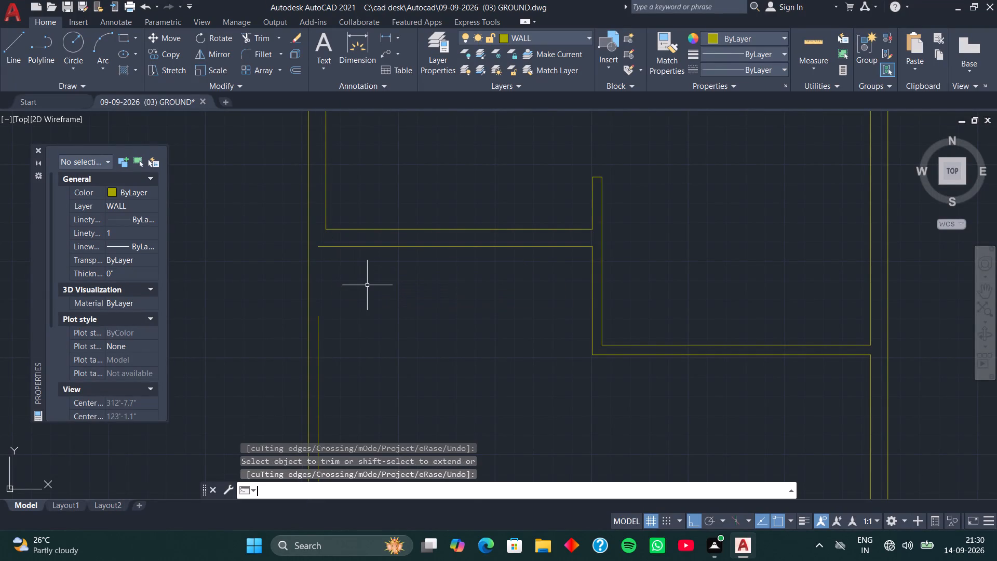
Extend the bottom room's left inner wall line up to the lower face of the moved horizontal wall.
key("e")
key("x")
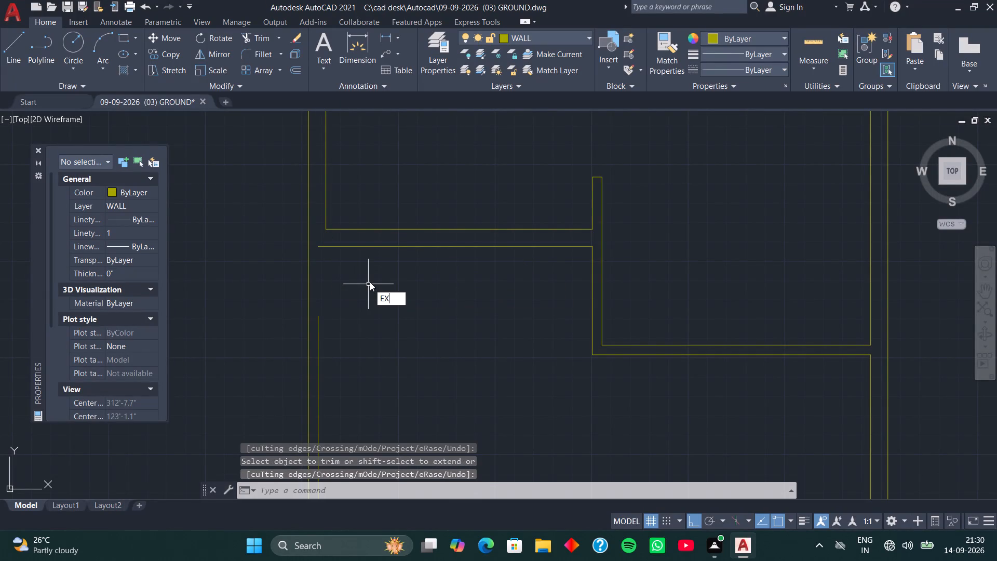
key("space")
left_click(316, 329)
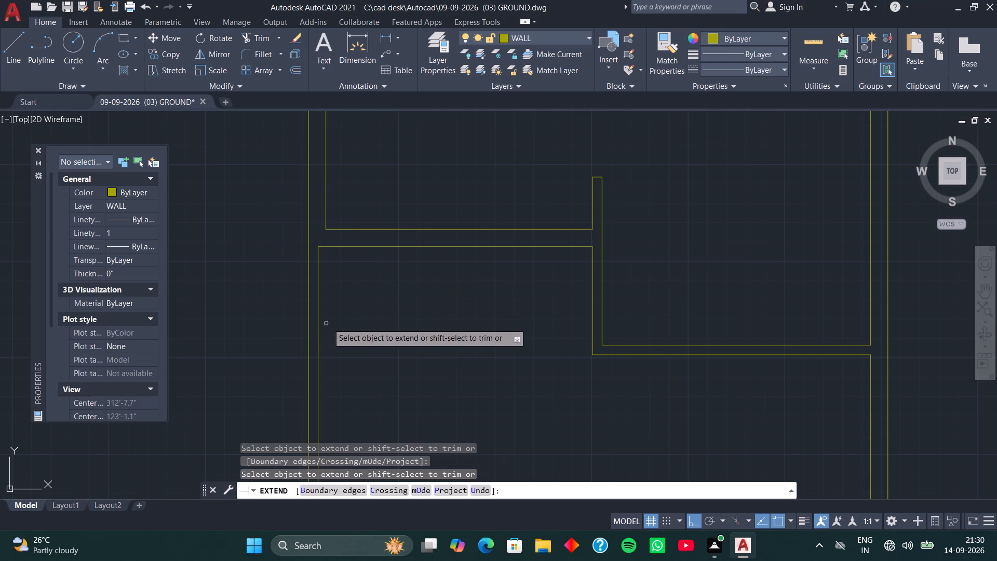
middle_click_drag(489, 298, 423, 301)
scroll(425, 301, "down", 1)
middle_click_drag(417, 326, 401, 293)
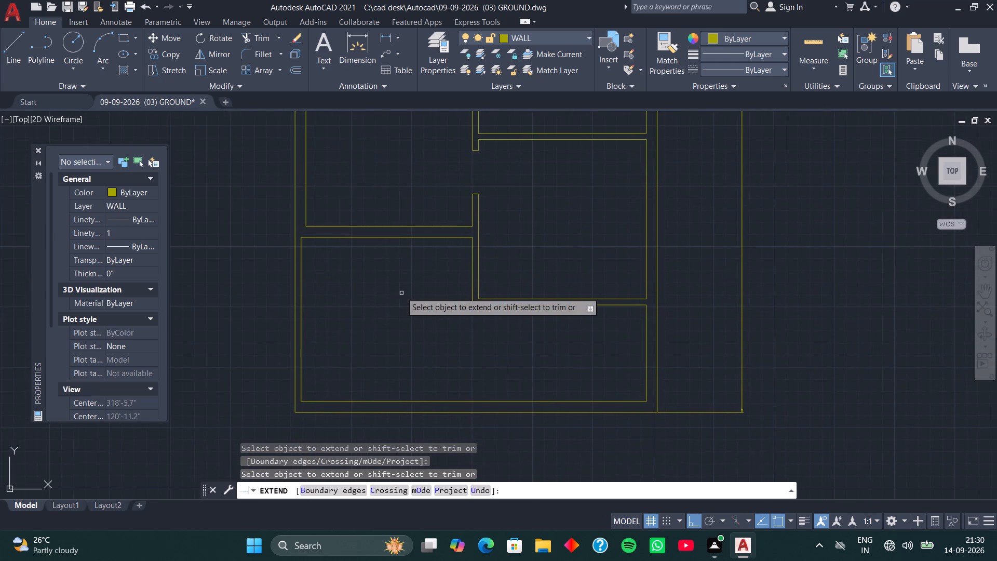
key("space")
Draw a line across the thickness of the moved horizontal wall where it meets the vertical partition's left face.
middle_click_drag(437, 271, 378, 274)
middle_click_drag(383, 278, 358, 280)
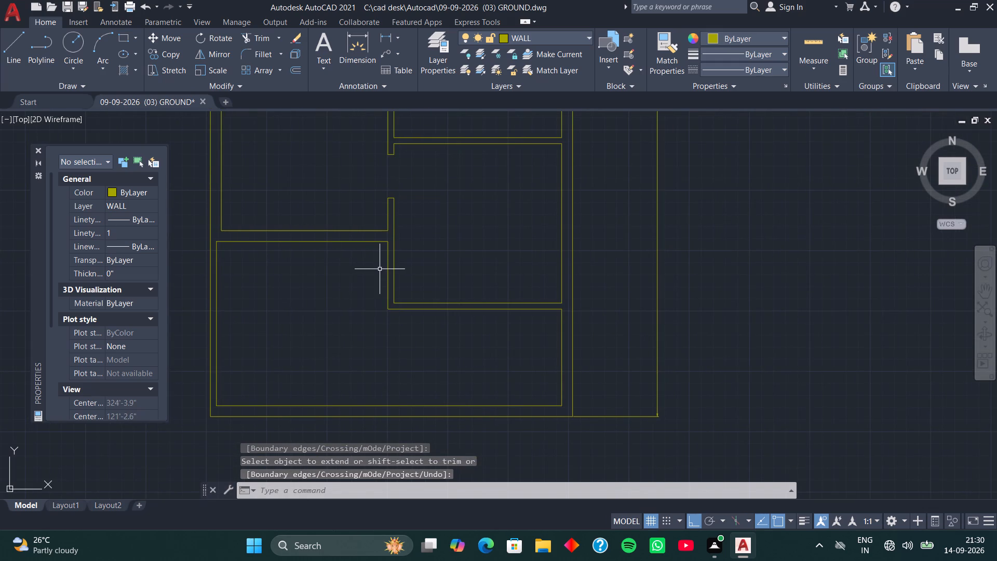
middle_click_drag(379, 269, 360, 277)
type("L")
key("space")
scroll(365, 252, "up", 3)
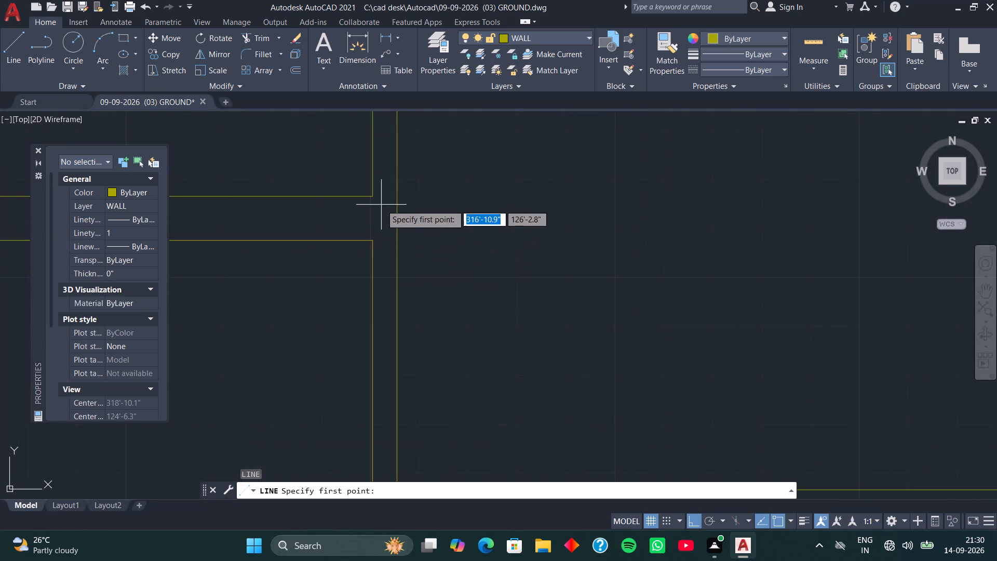
left_click(370, 194)
left_click(373, 241)
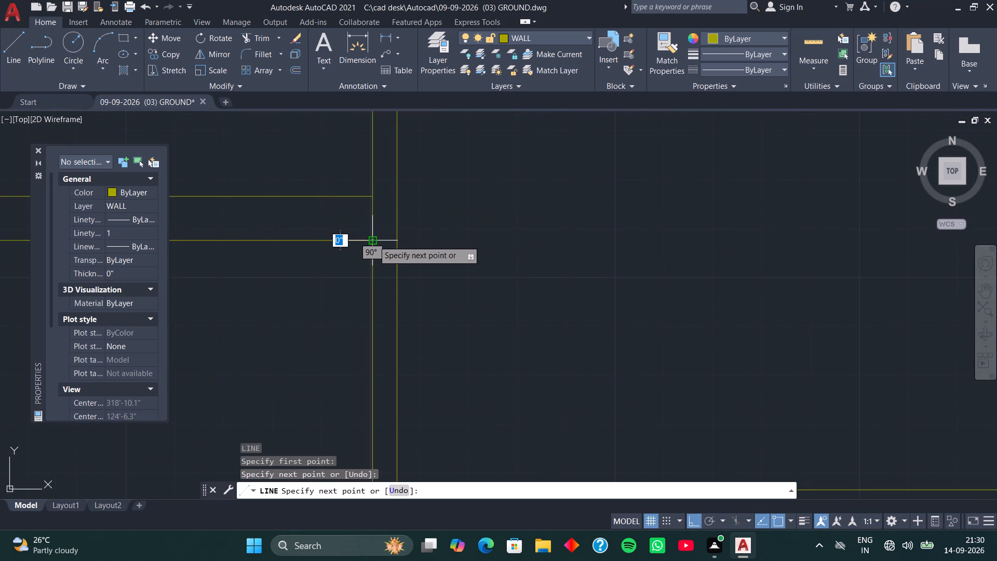
key("space")
Move the new cross line 6 inches left, away from the vertical partition, as a door jamb.
left_click(370, 230)
double_click(374, 221)
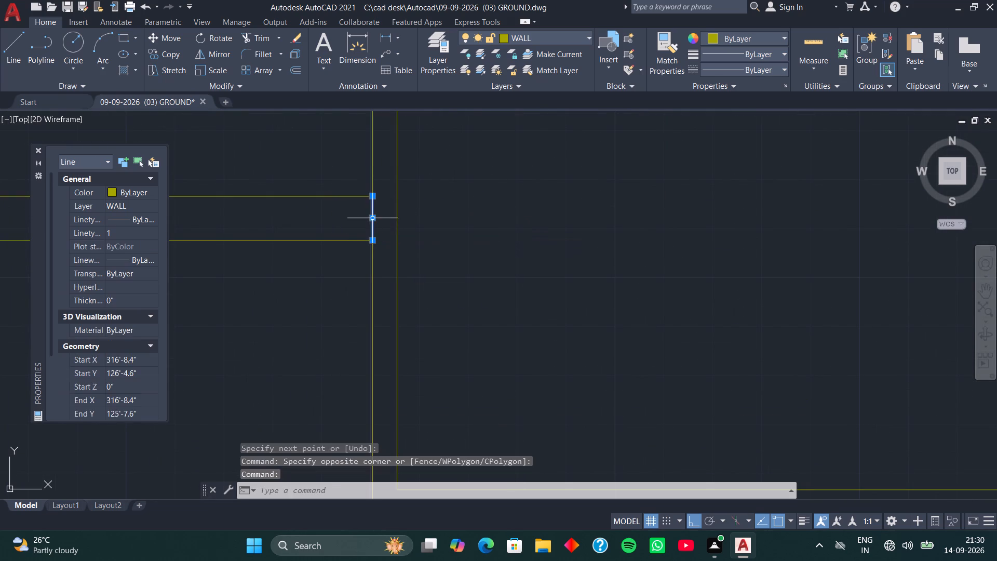
type("M")
key("space")
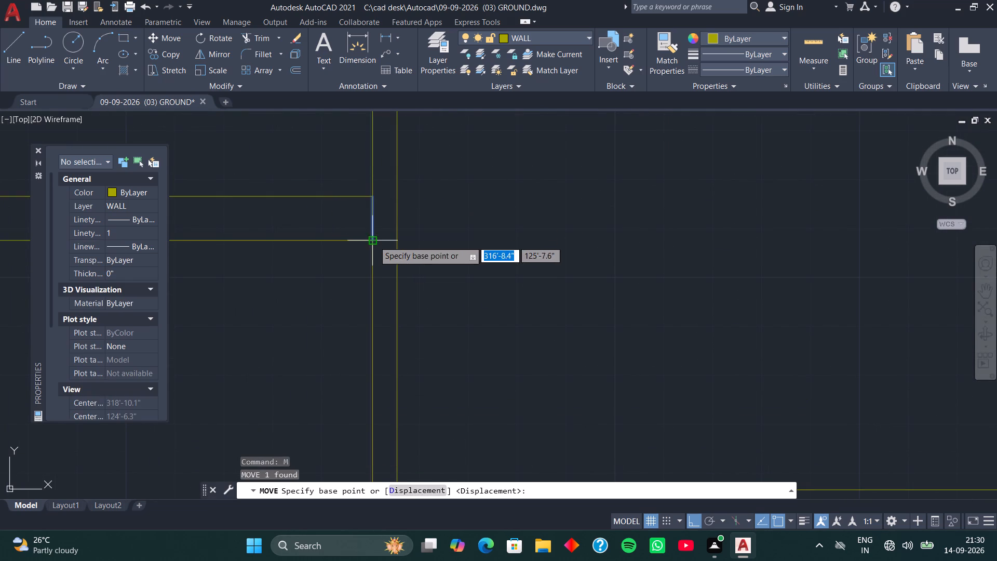
left_click(374, 241)
key("6")
key("Return")
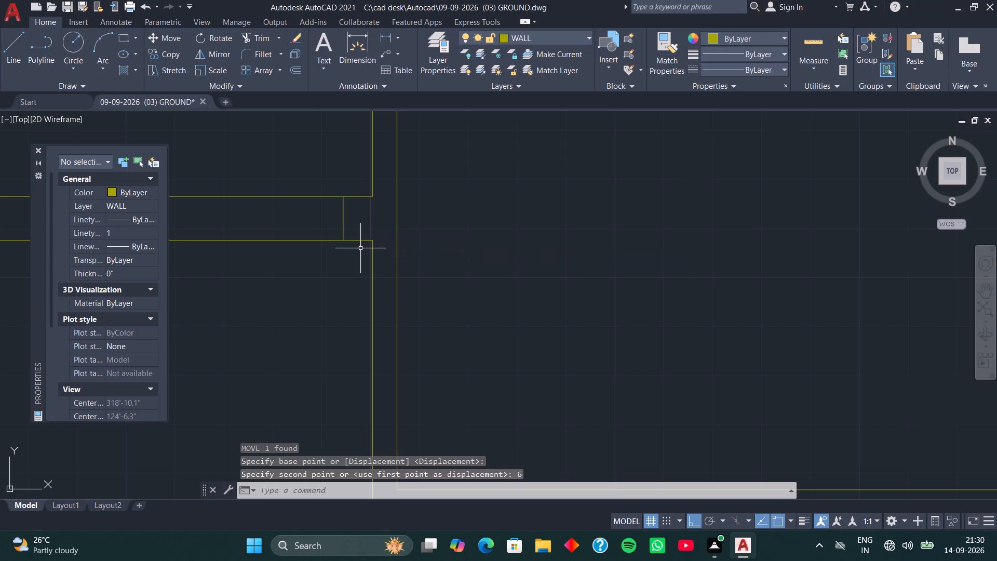
Copy the jamb line 4' to the left along the horizontal wall.
left_click(341, 218)
type("CO")
key("space")
left_click(343, 243)
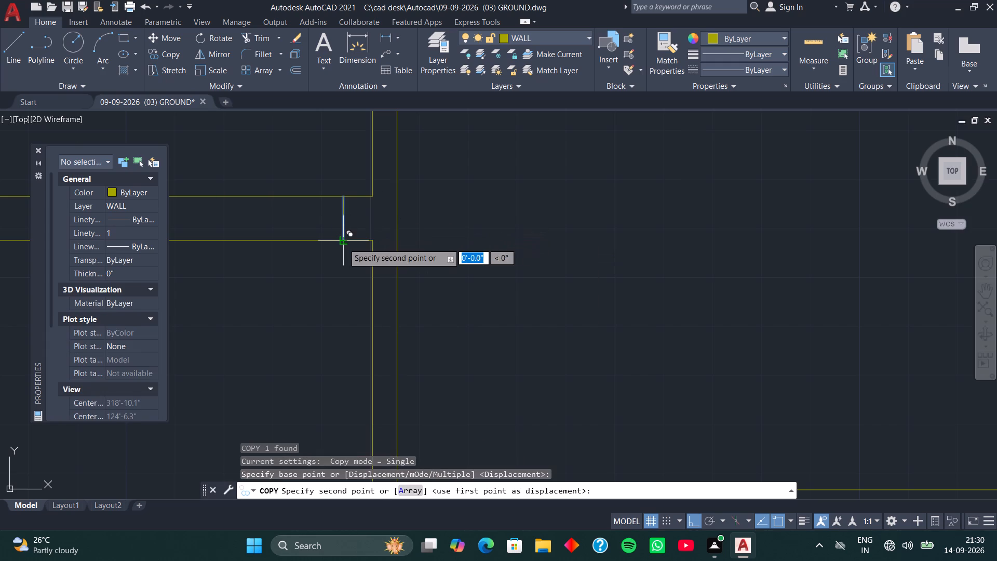
scroll(292, 257, "down", 2)
middle_click_drag(292, 257, 374, 249)
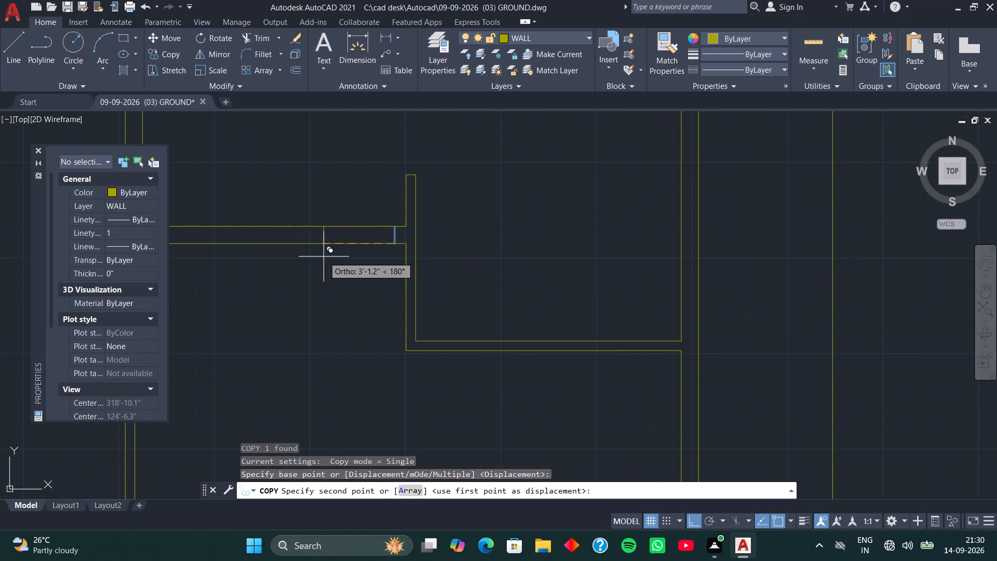
type("4'")
key("Return")
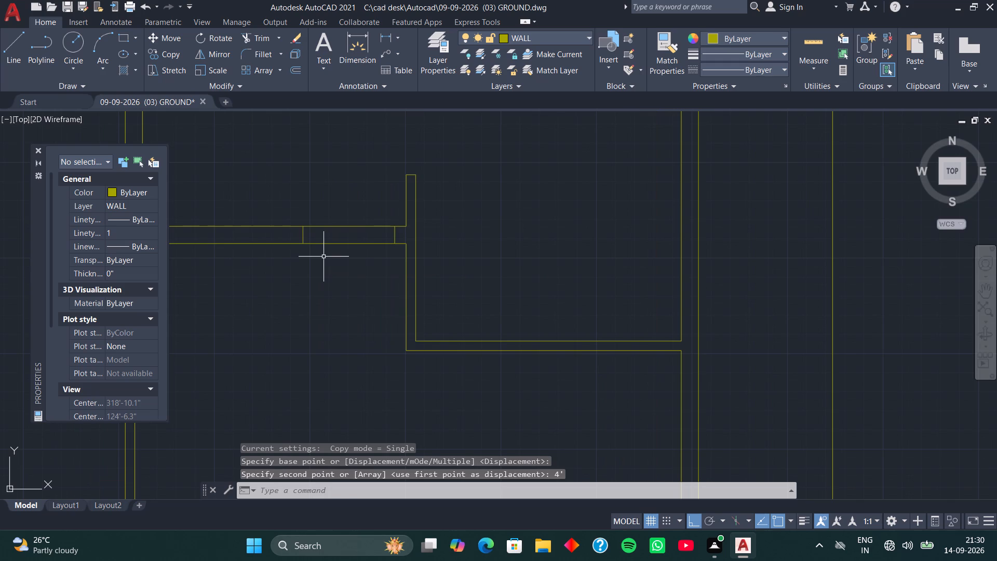
Trim both faces of the horizontal wall between the two jamb lines to cut the door opening.
key("t")
key("r")
key("space")
left_click_drag(361, 204, 364, 285)
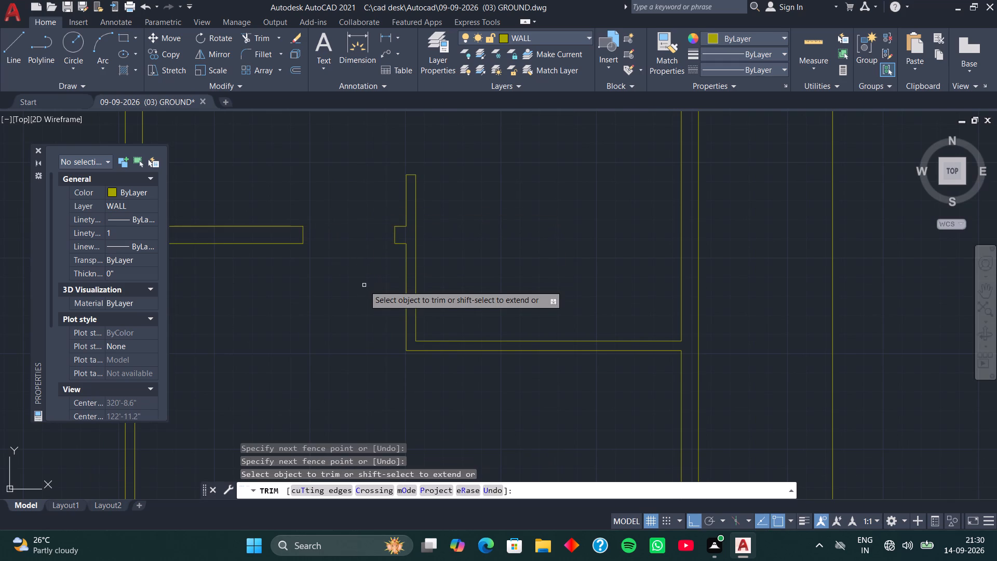
Check the dimensions of the bottom room and the room above it using quick measure.
scroll(357, 251, "down", 2)
middle_click_drag(346, 289, 359, 274)
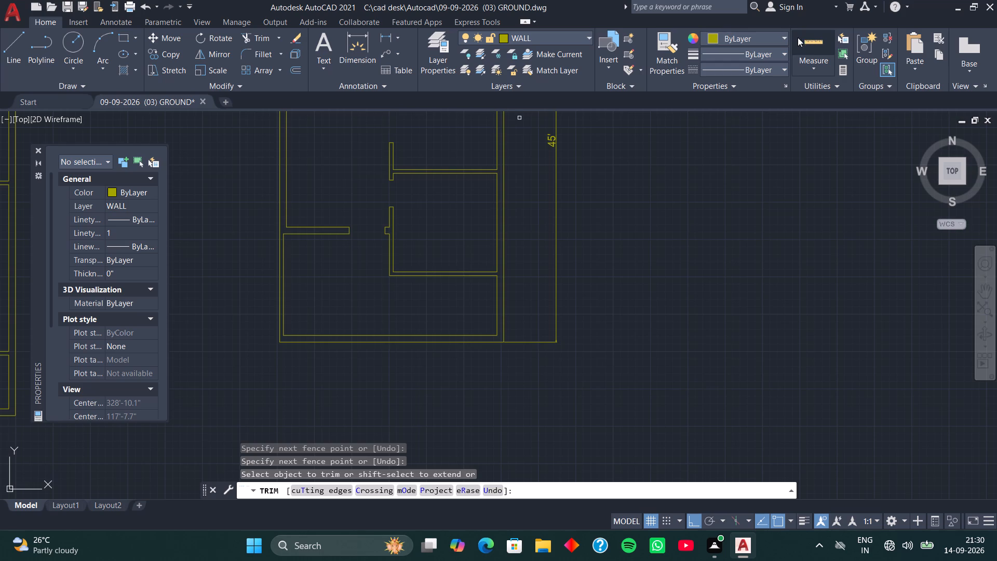
left_click(805, 37)
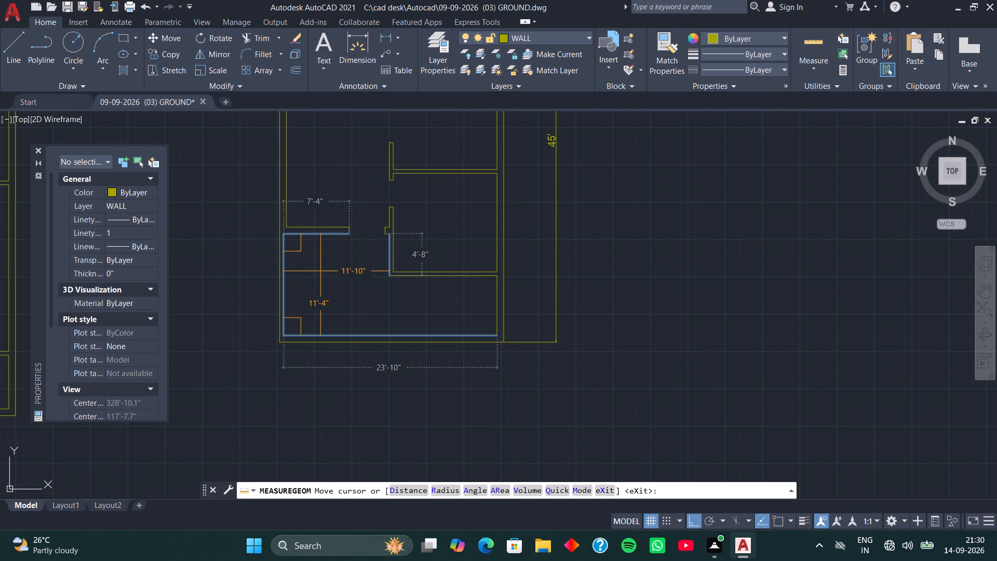
scroll(313, 197, "down", 1)
middle_click_drag(313, 197, 313, 199)
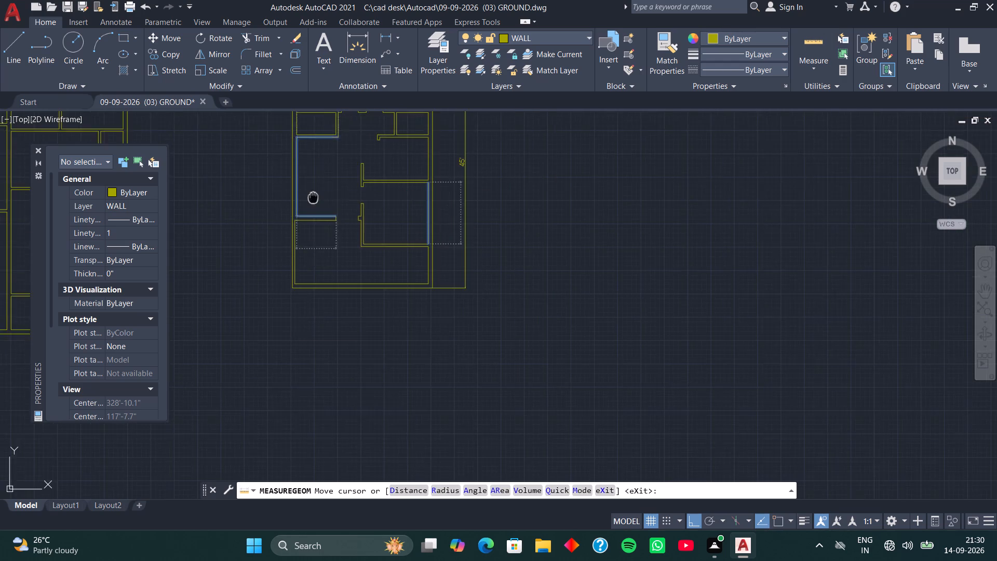
middle_click_drag(313, 199, 313, 287)
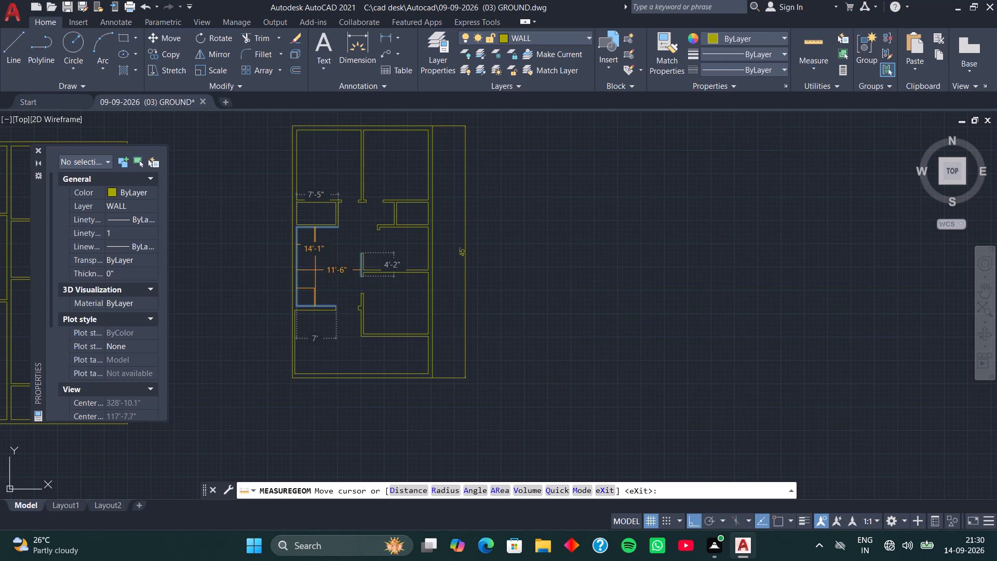
key("Escape")
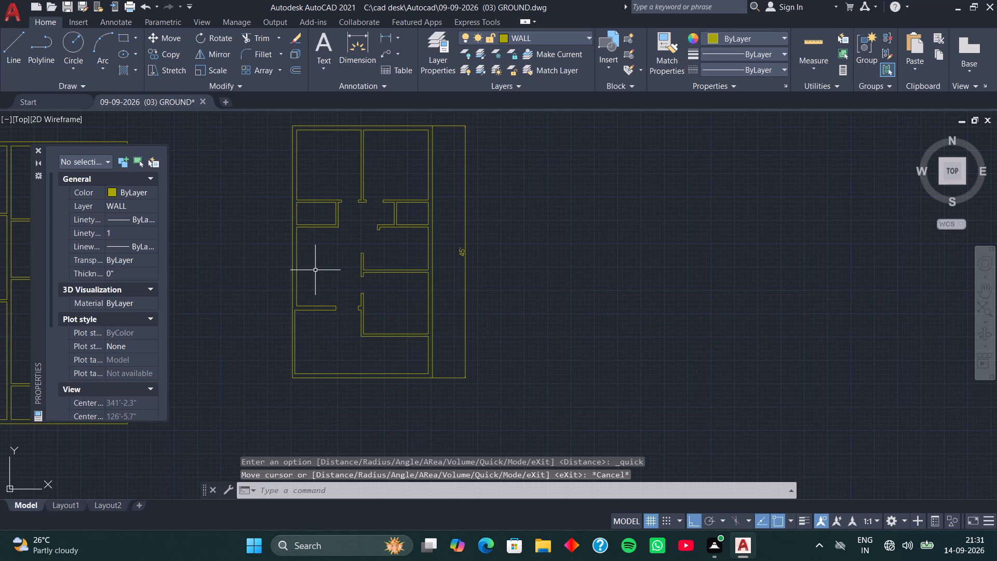
Draw a line across the right wall of the small left room, level with its lower inner corner.
scroll(311, 231, "up", 3)
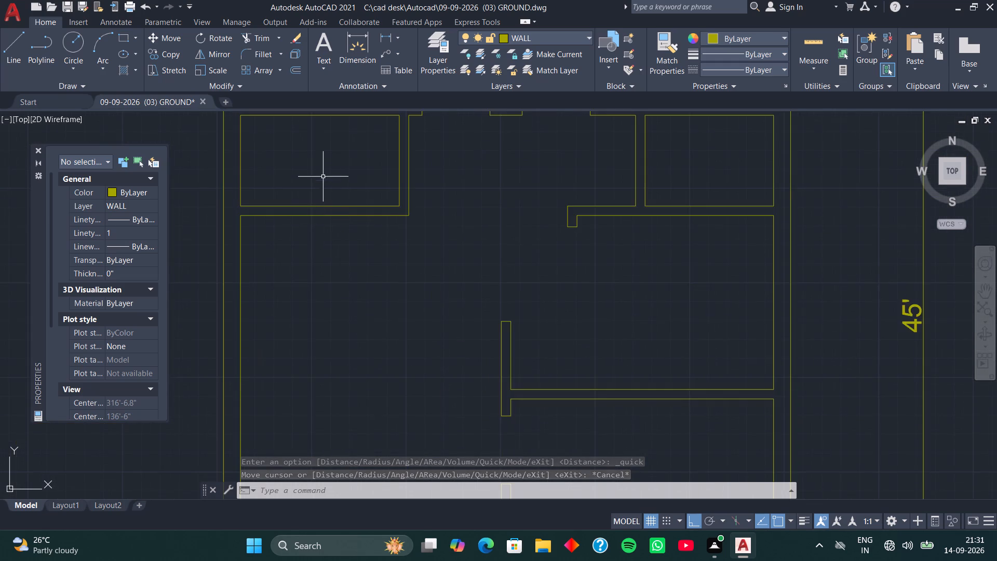
middle_click_drag(323, 177, 218, 284)
middle_click_drag(224, 291, 204, 290)
scroll(217, 287, "up", 1)
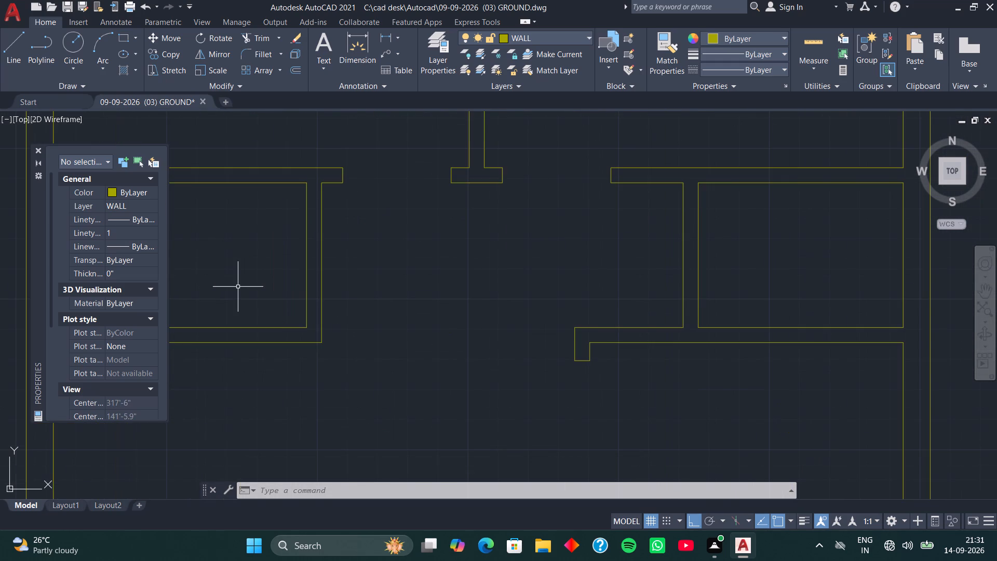
type("L")
key("space")
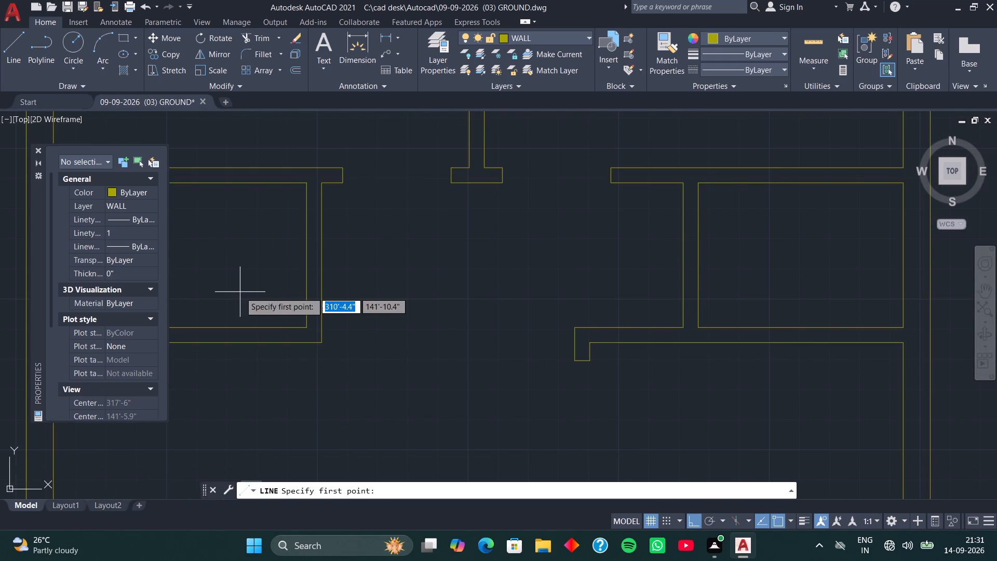
left_click(305, 328)
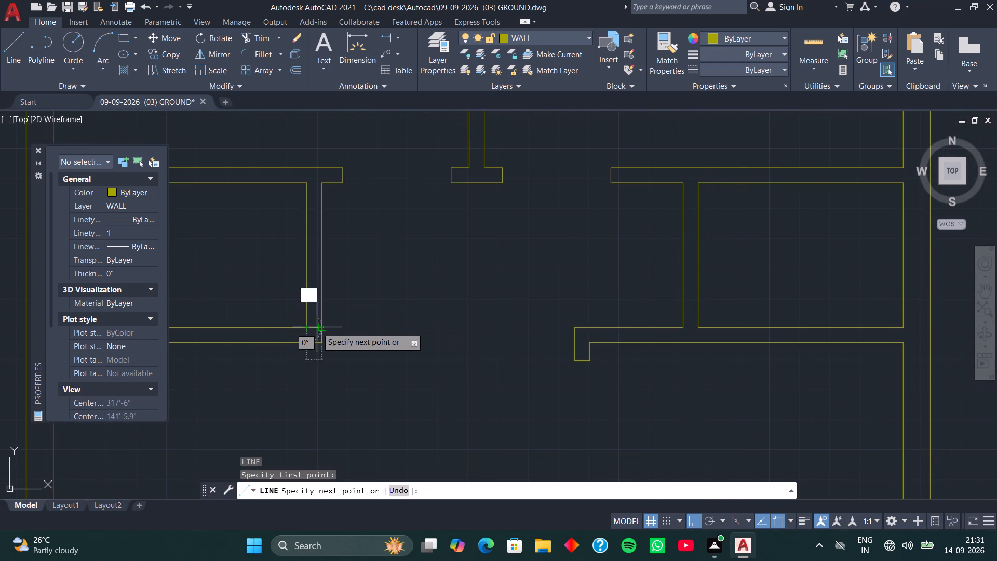
left_click(319, 327)
key("space")
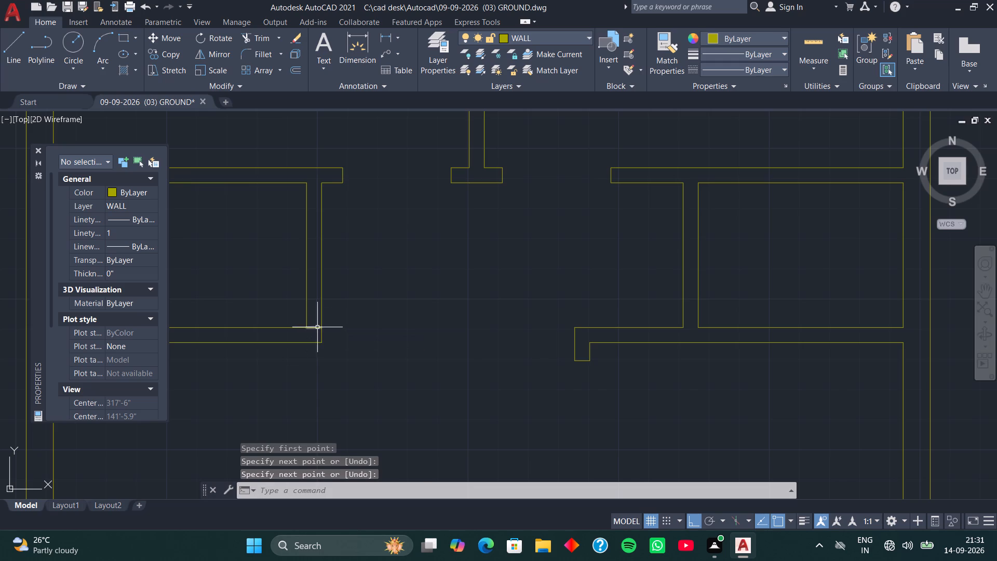
Move that cross line 6 inches up along the small left room's right wall.
left_click(317, 327)
type("M")
key("space")
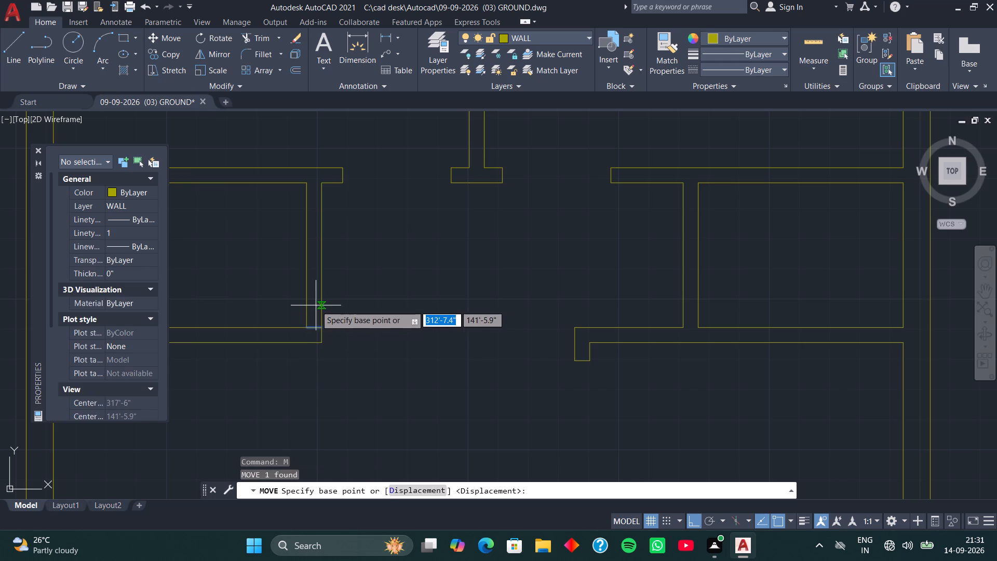
left_click(318, 325)
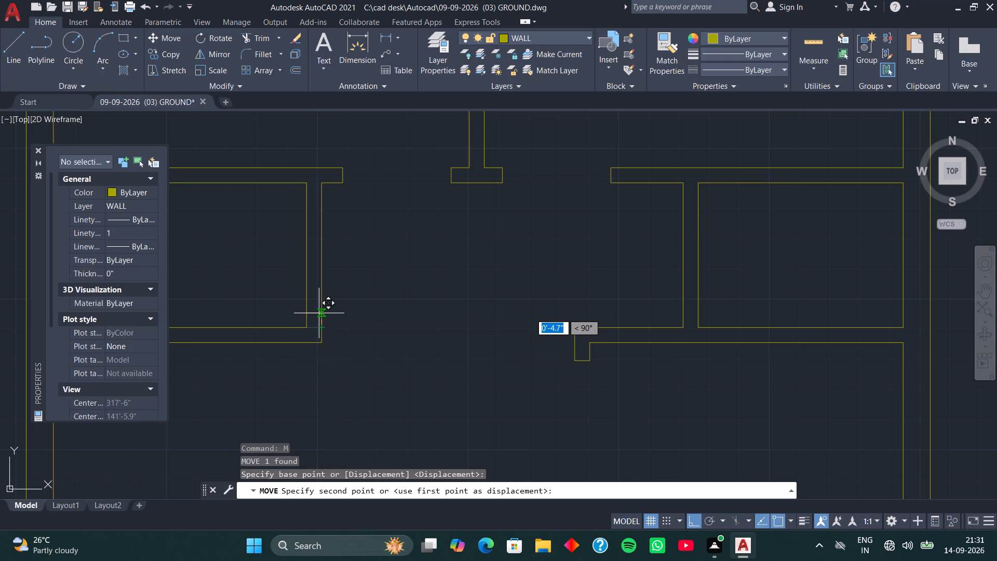
key("6")
key("Return")
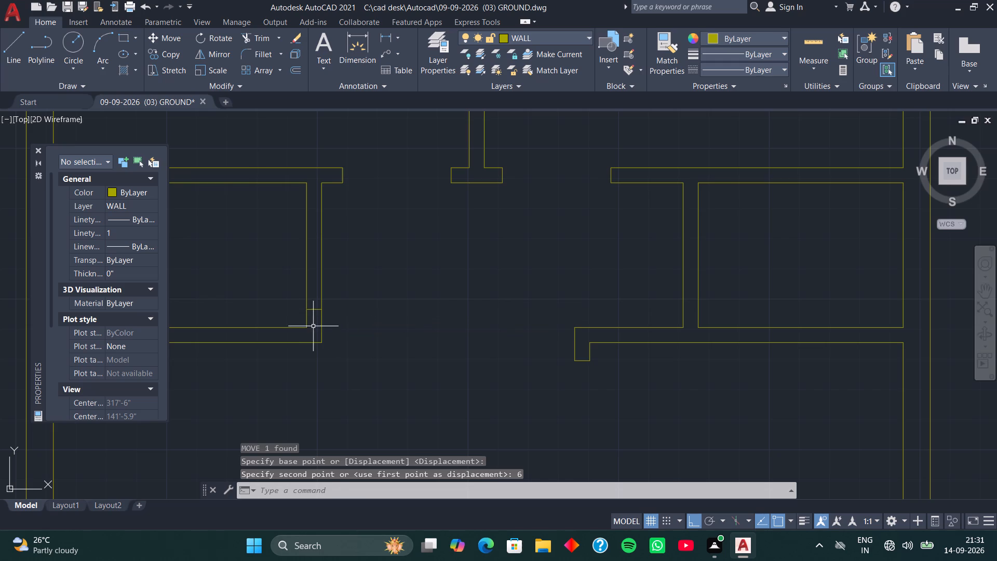
Copy the jamb line 2' upward along the small left room's right wall.
scroll(309, 314, "up", 3)
left_click(314, 297)
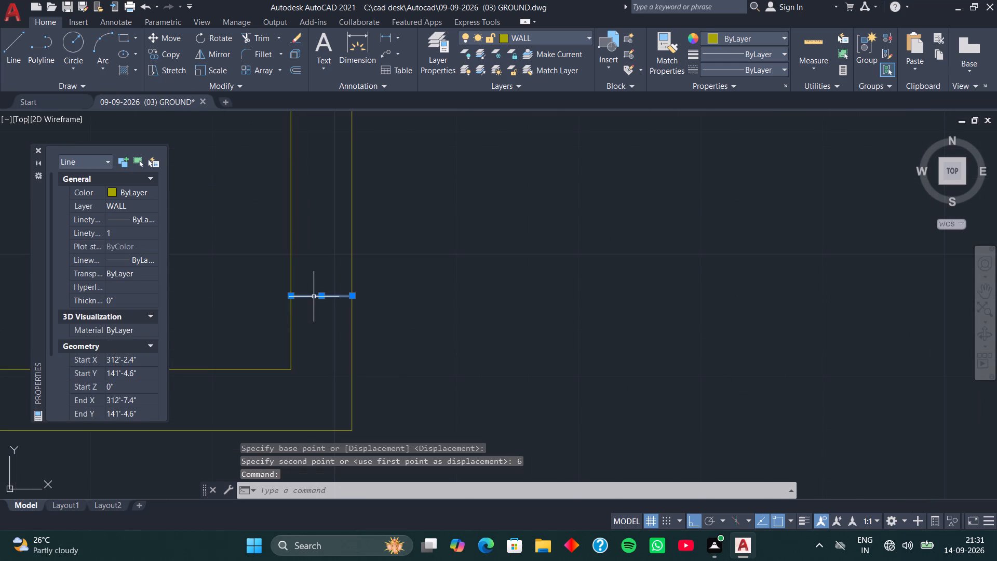
key("c")
key("o")
key("space")
left_click(352, 297)
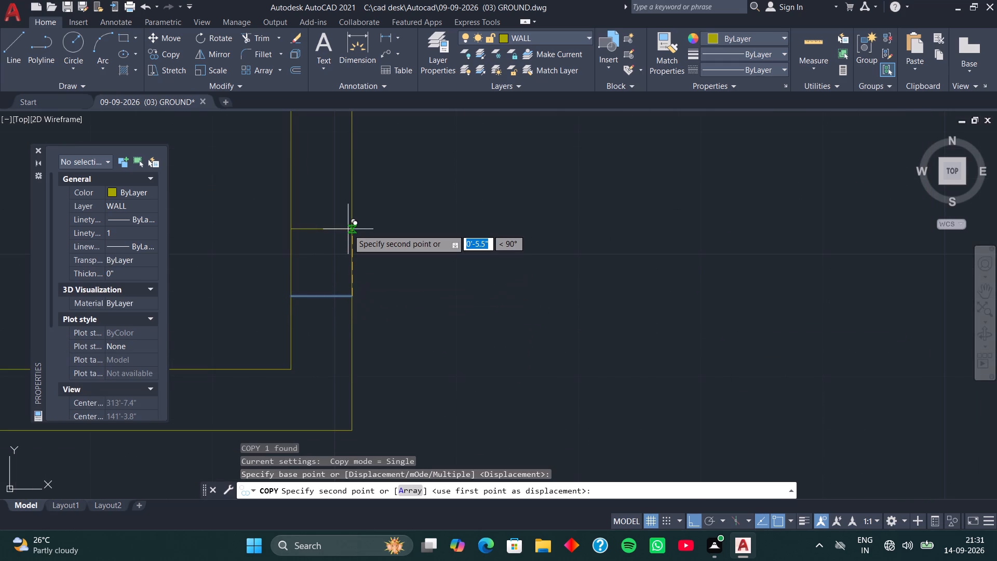
type("2'")
key("Return")
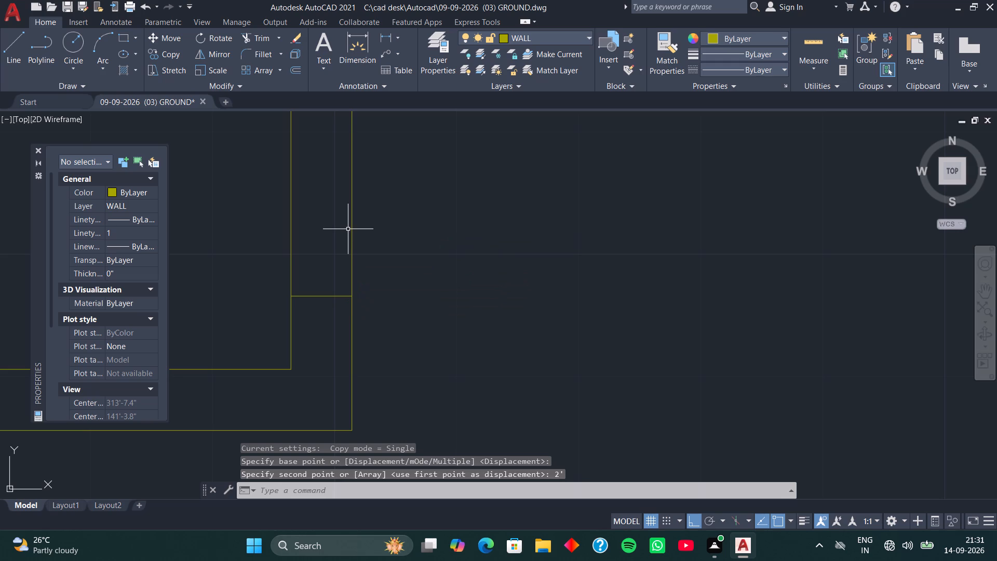
scroll(375, 211, "down", 2)
middle_click_drag(388, 206, 423, 265)
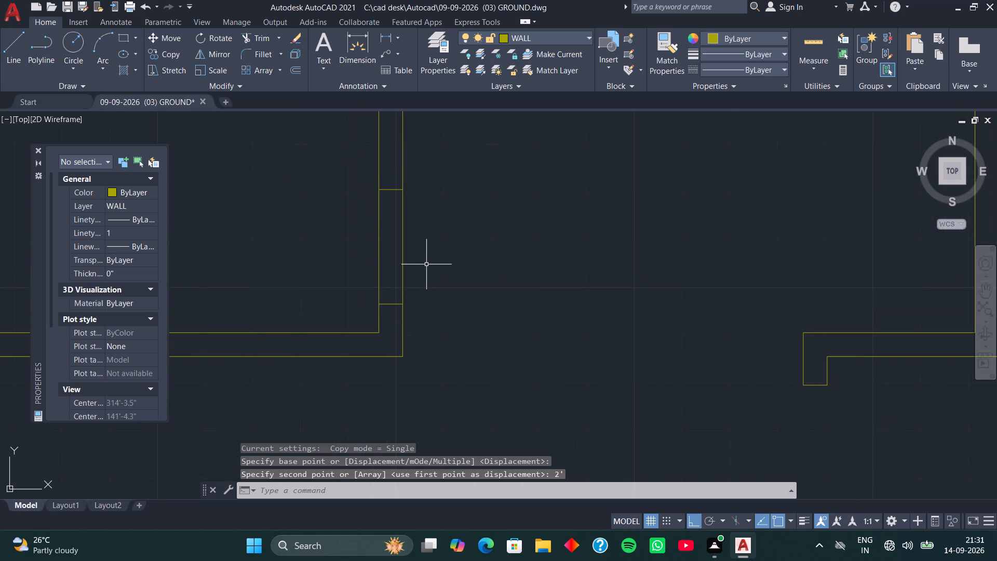
Trim the wall lines between the two jamb lines to open the doorway in the small left room's right wall.
key("t")
key("r")
key("space")
left_click_drag(434, 232, 352, 251)
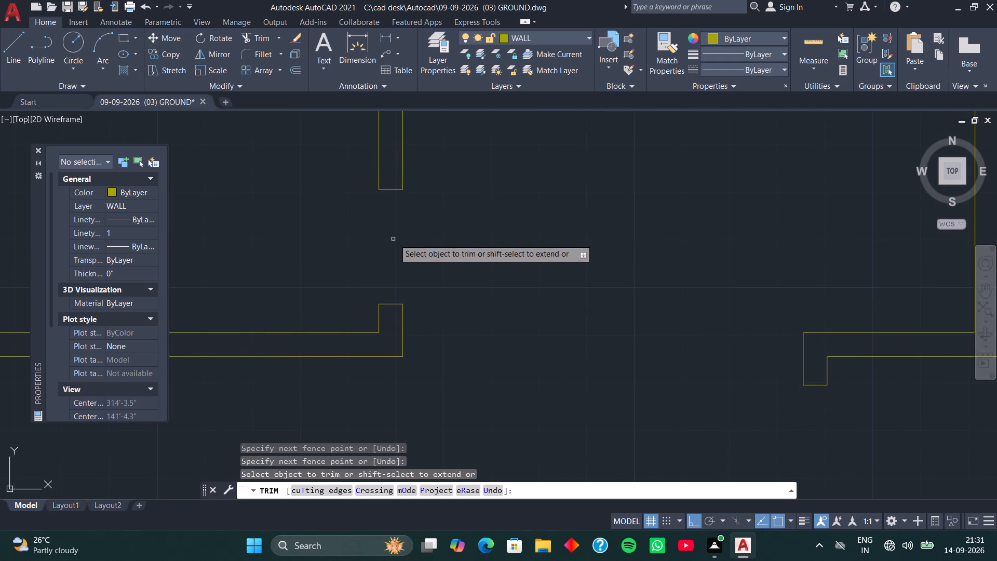
key("space")
Delete the 45' dimension along the right side of the floor plan.
scroll(452, 235, "down", 3)
middle_click_drag(483, 225, 439, 237)
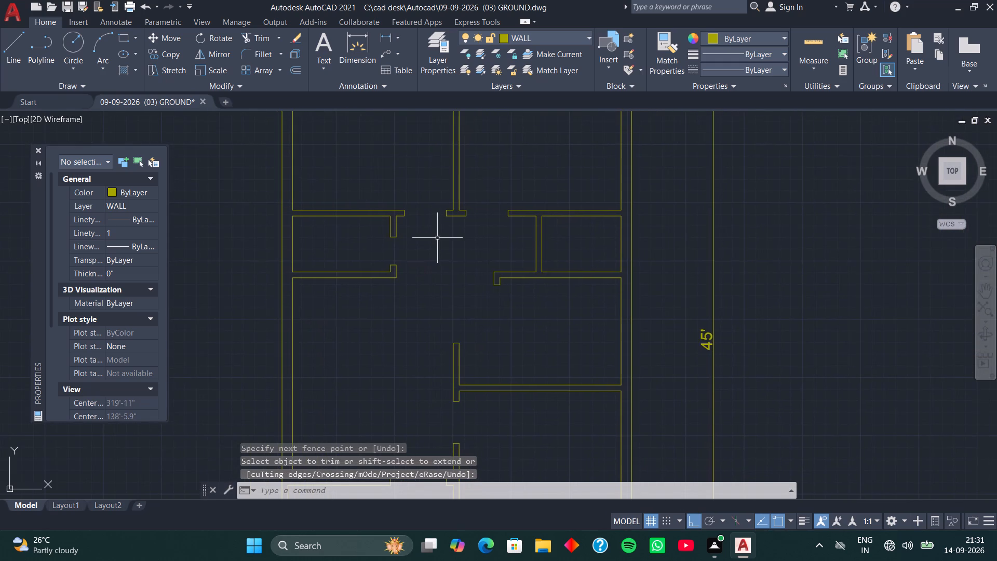
scroll(437, 238, "down", 1)
left_click(612, 298)
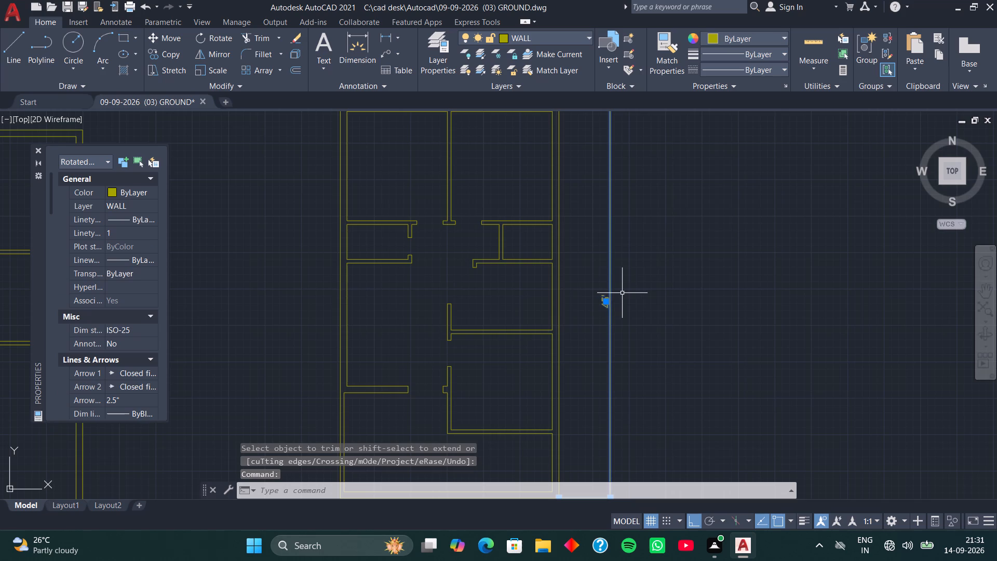
key("Delete")
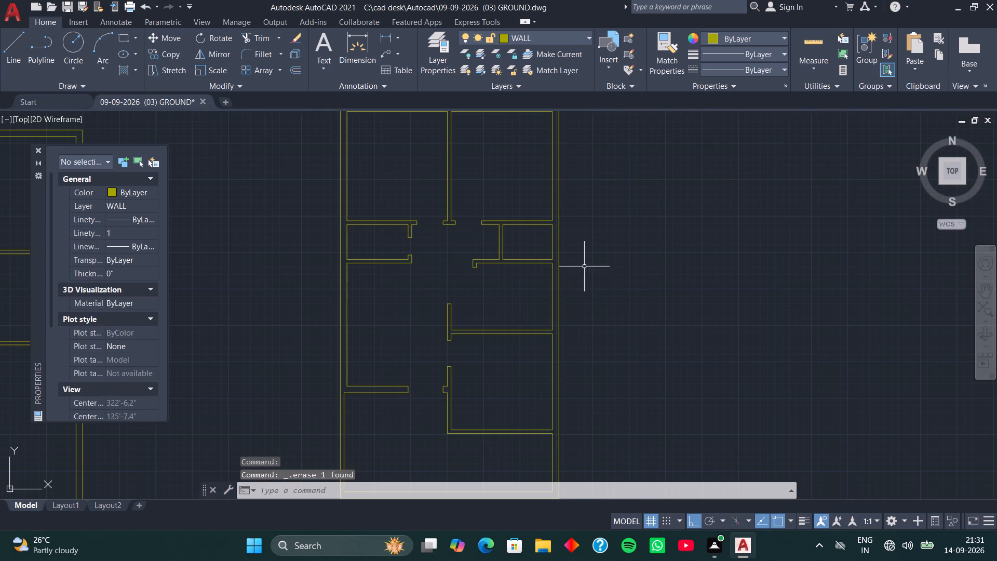
Draw a line across the wall below the small right room, aligned with that room's lower-left inner corner.
scroll(583, 266, "down", 2)
scroll(529, 263, "up", 3)
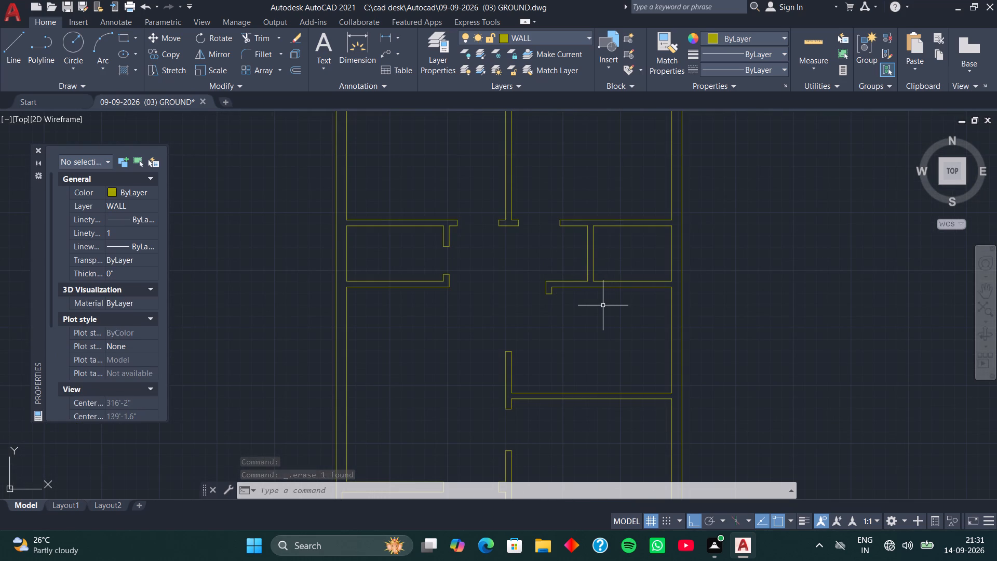
scroll(603, 305, "up", 5)
scroll(577, 263, "down", 3)
middle_click_drag(573, 260, 501, 298)
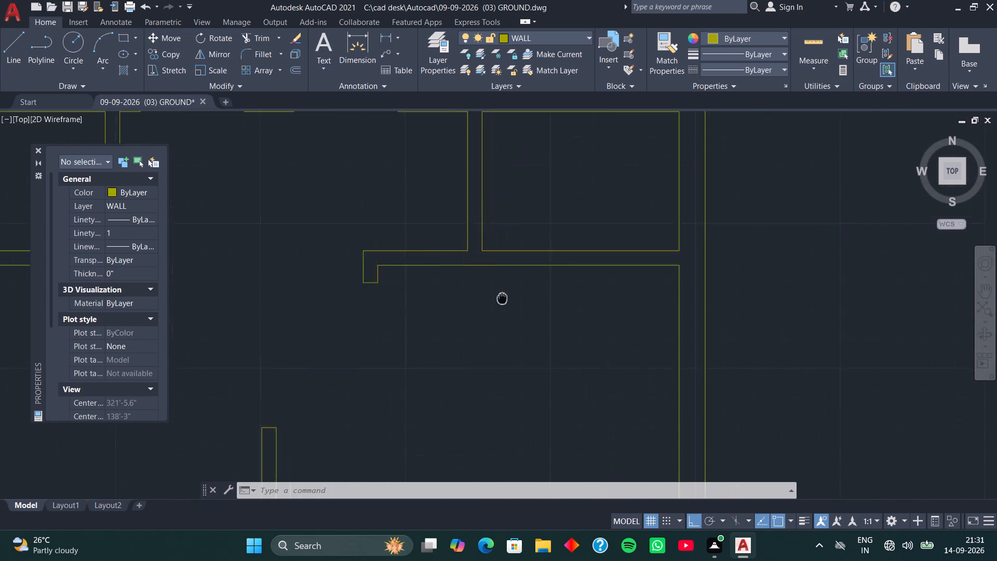
middle_click_drag(501, 298, 495, 303)
scroll(478, 290, "up", 1)
middle_click_drag(478, 290, 453, 298)
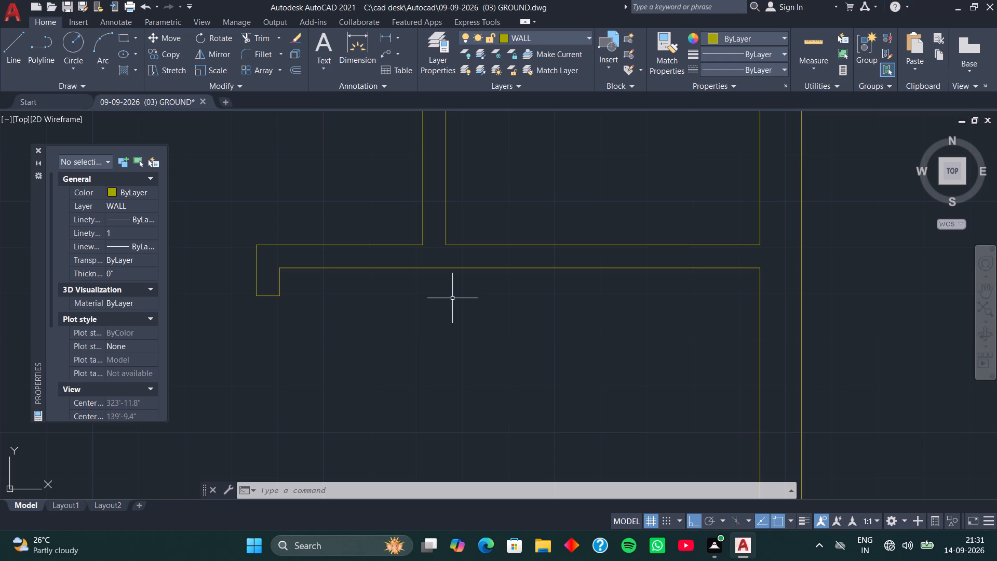
middle_click_drag(446, 267, 423, 274)
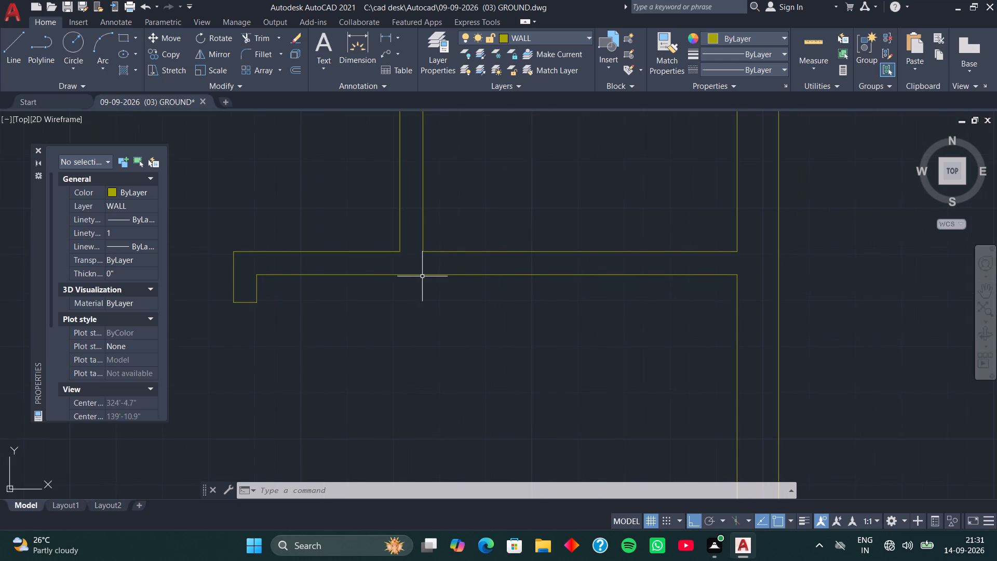
key("l")
key("space")
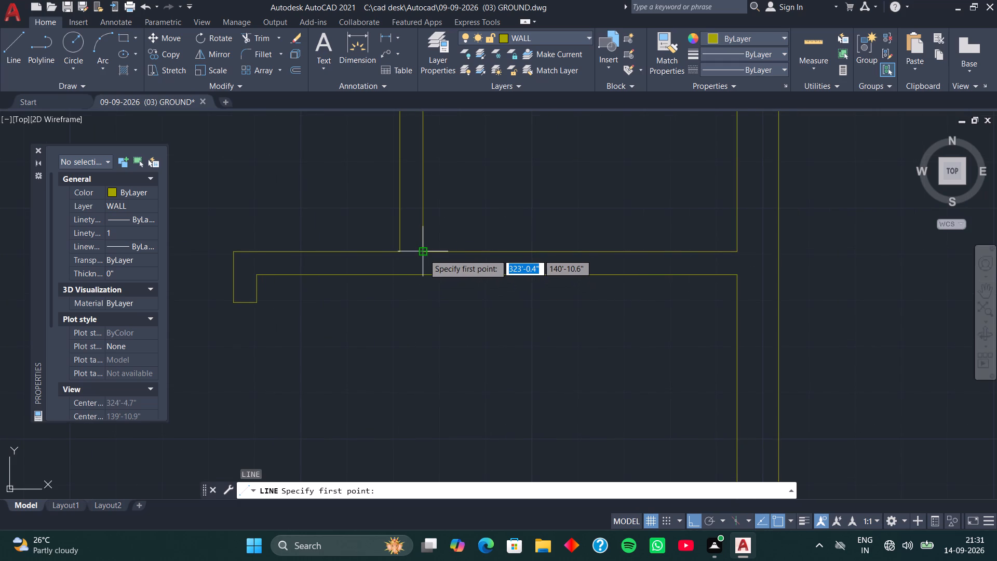
left_click(424, 254)
left_click(424, 275)
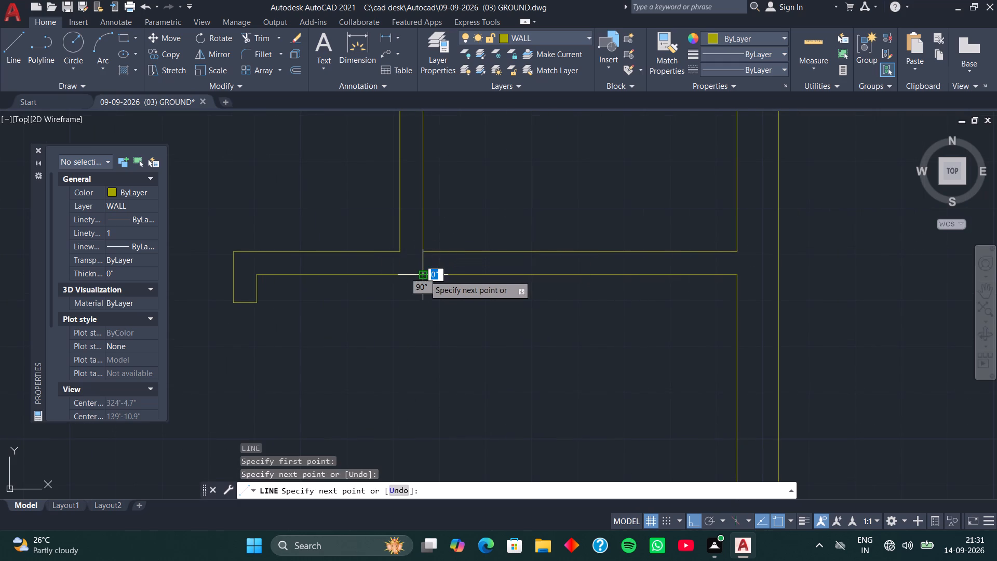
key("space")
Move that cross line 9 inches to the right along the small right room's lower wall.
left_click(423, 269)
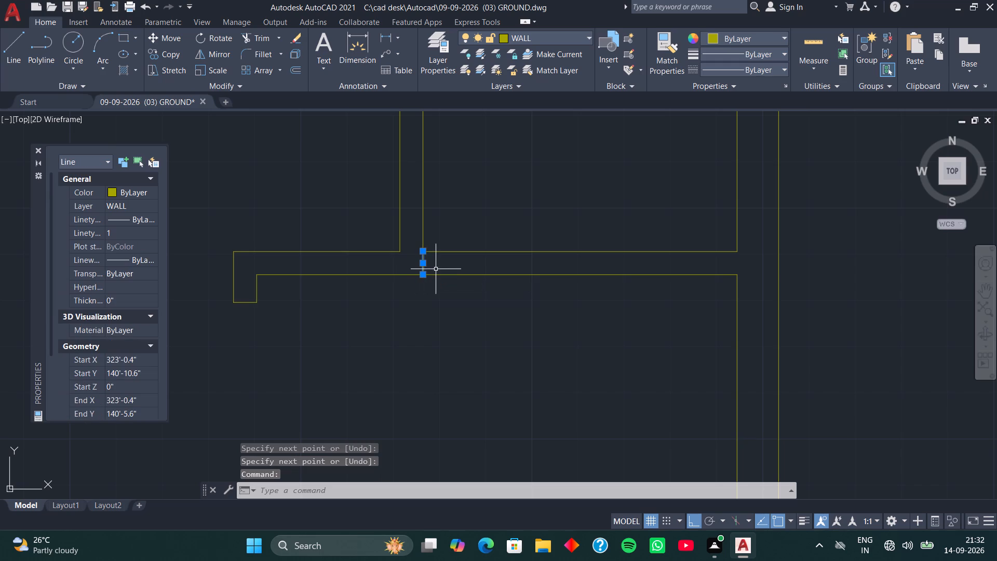
key("m")
key("space")
left_click(426, 274)
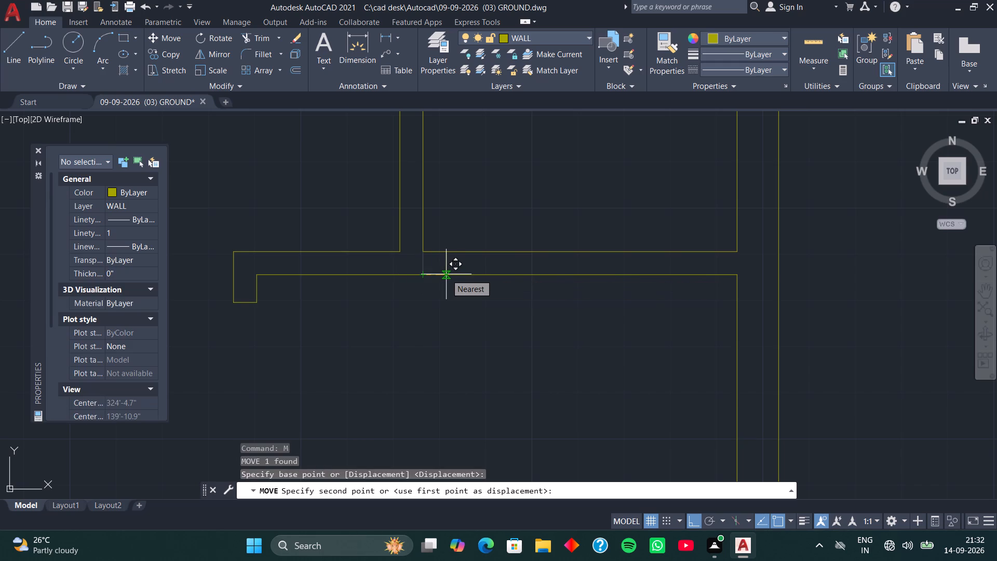
key("9")
key("Return")
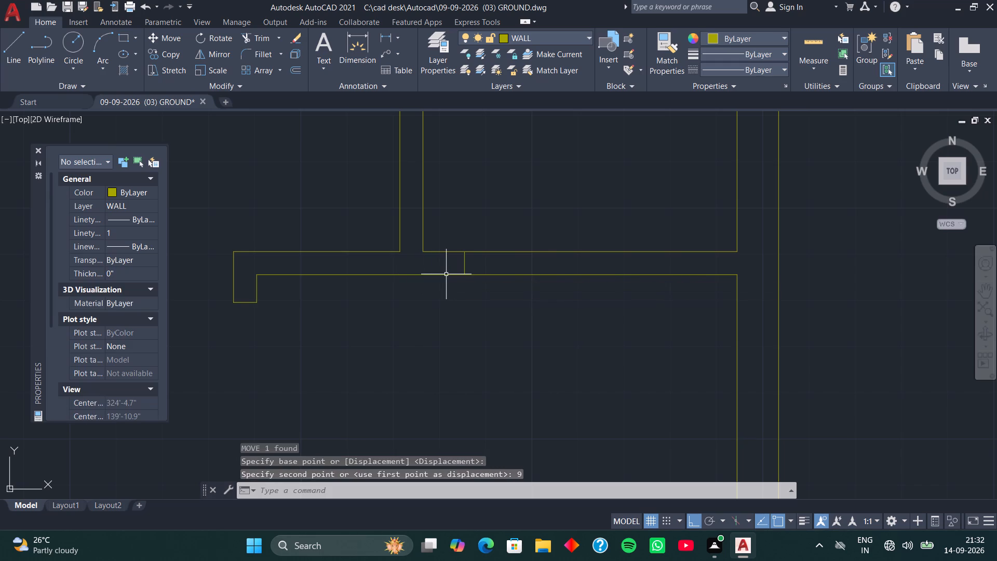
Copy the jamb line 2' to the right along the small right room's lower wall.
left_click(465, 265)
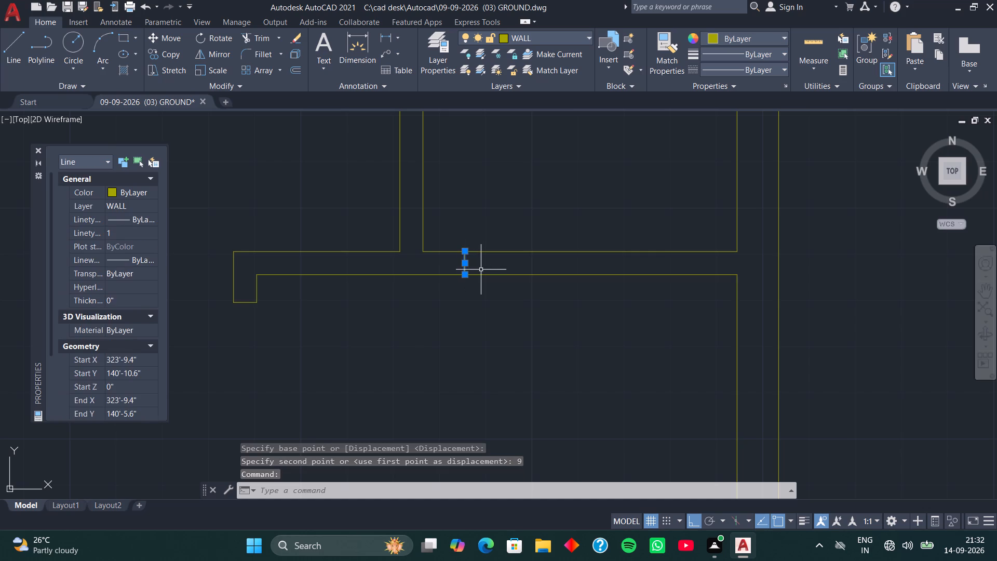
type("CO")
key("space")
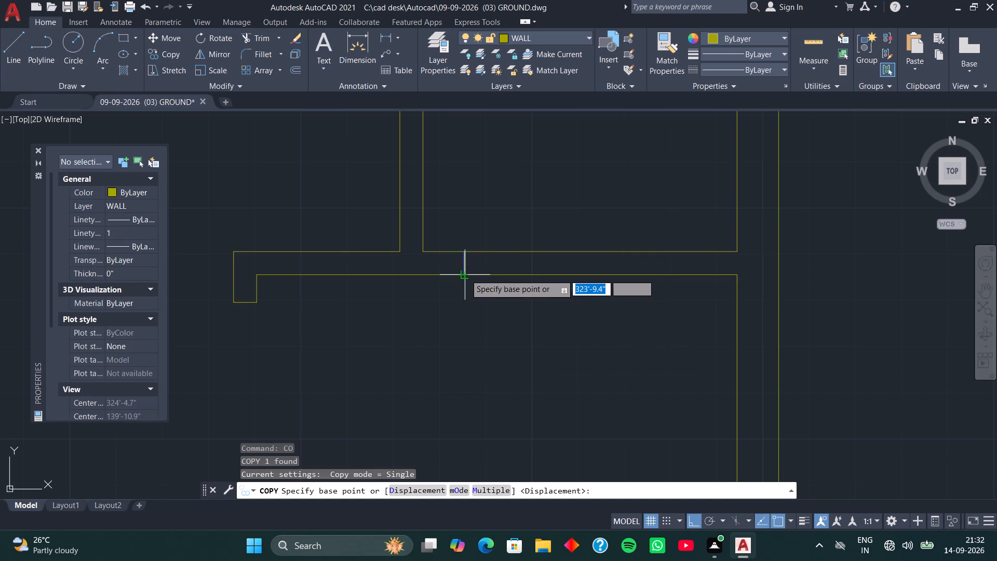
left_click(465, 274)
type("2'")
key("Return")
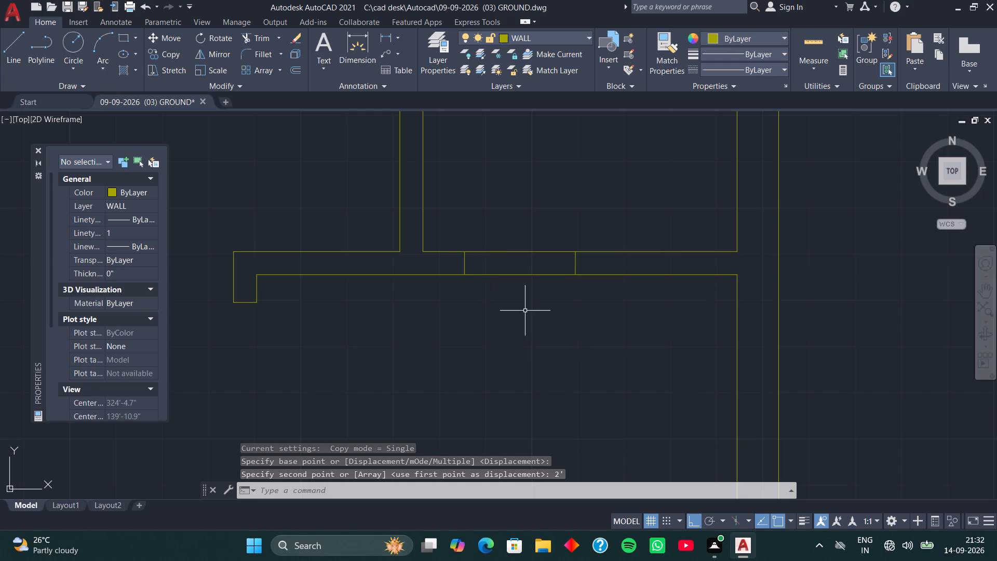
Trim the wall lines between the two jamb lines to open the doorway in the small right room's lower wall.
type("TR")
key("space")
left_click_drag(517, 223, 523, 287)
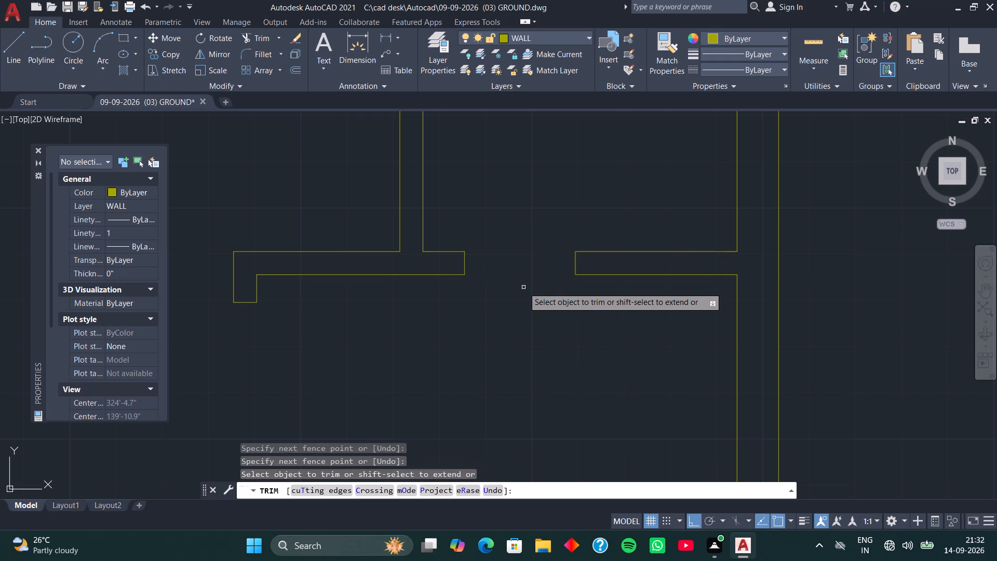
Review the whole floor plan's rooms and door openings, from the top rooms down to the bottom room.
scroll(526, 287, "down", 1)
scroll(524, 215, "down", 1)
middle_click_drag(524, 210, 517, 311)
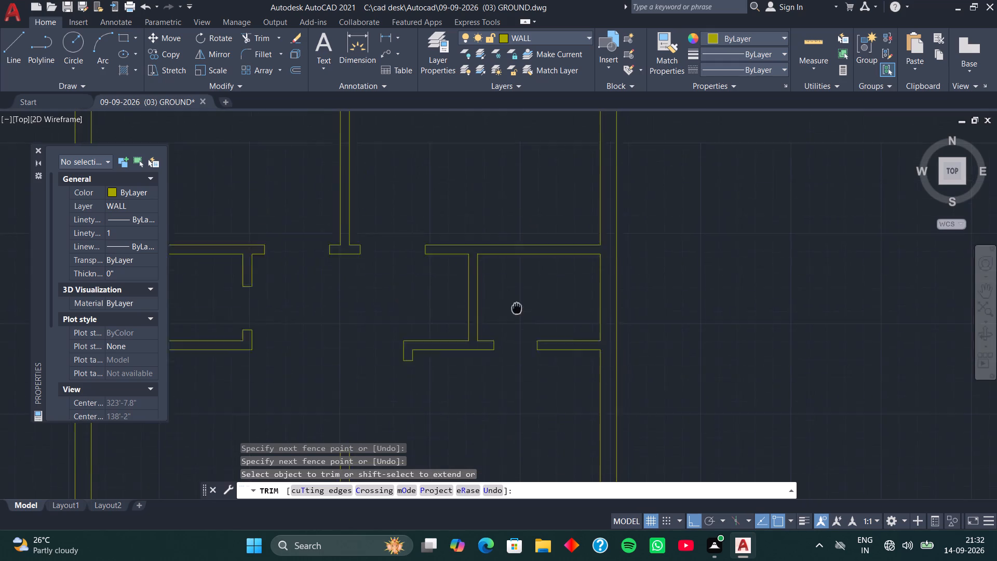
middle_click_drag(517, 311, 517, 338)
scroll(501, 229, "down", 3)
middle_click_drag(487, 211, 529, 196)
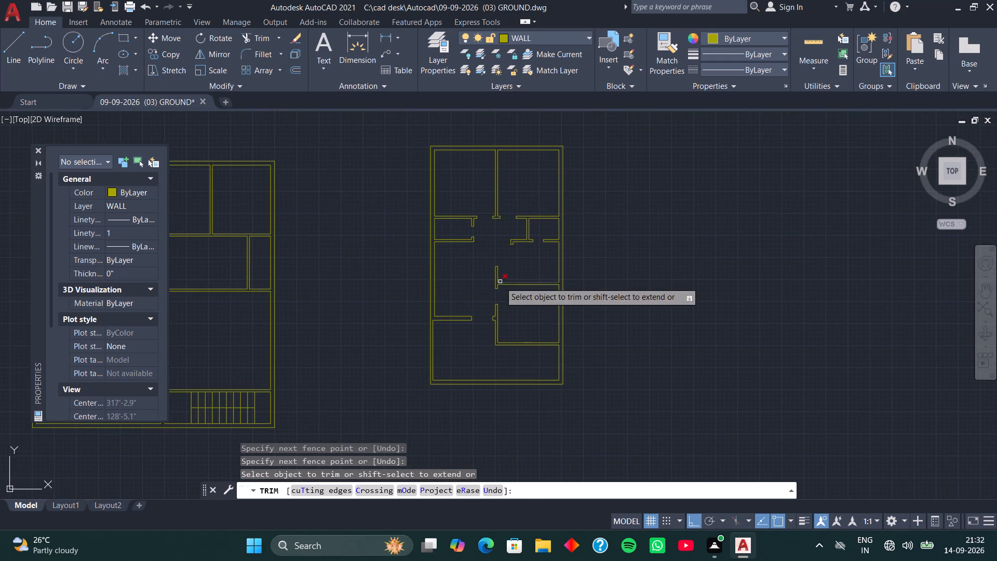
middle_click_drag(500, 282, 514, 222)
scroll(500, 270, "up", 3)
scroll(571, 257, "down", 2)
middle_click_drag(594, 254, 518, 272)
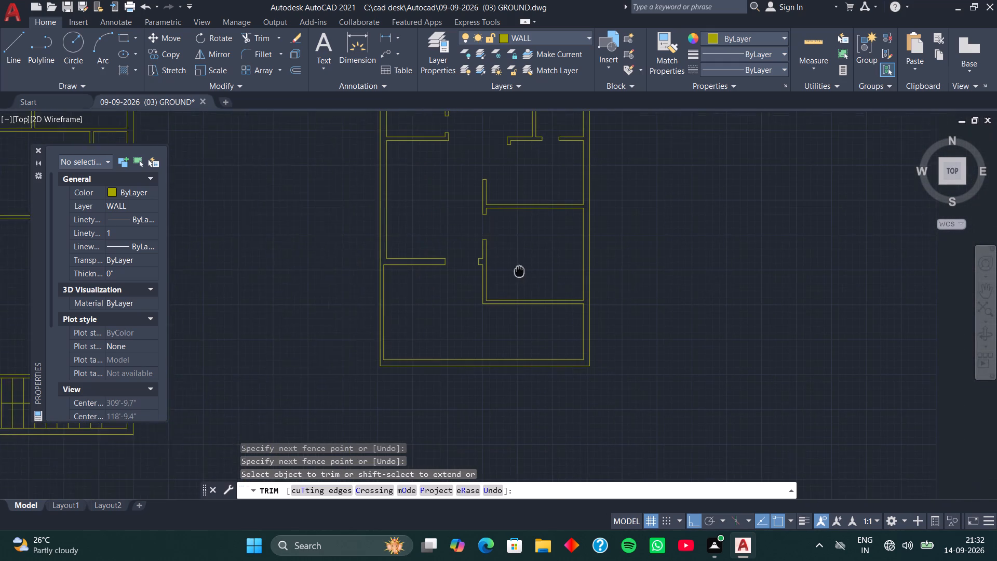
middle_click_drag(518, 272, 511, 273)
key("space")
middle_click_drag(518, 249, 492, 320)
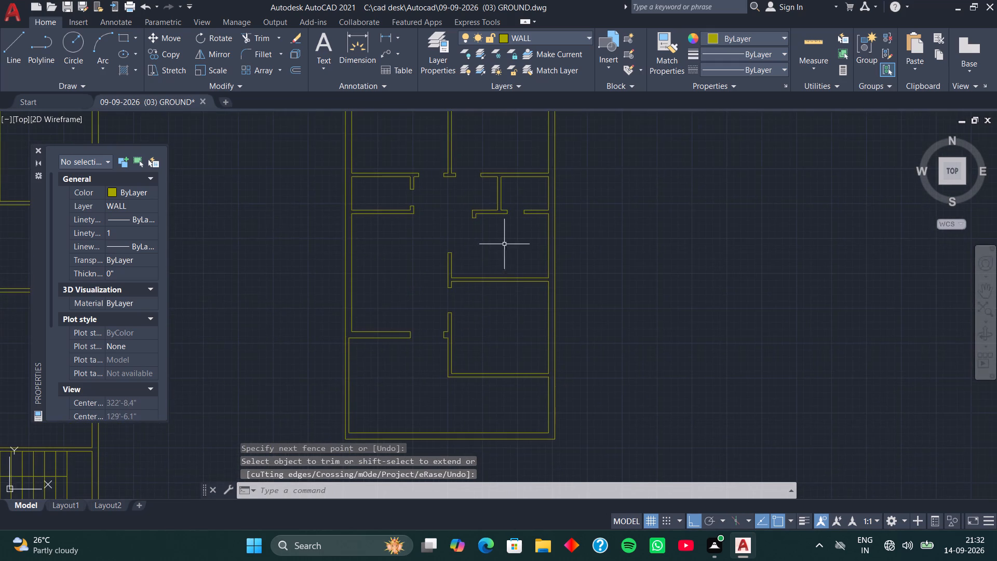
middle_click_drag(504, 243, 501, 318)
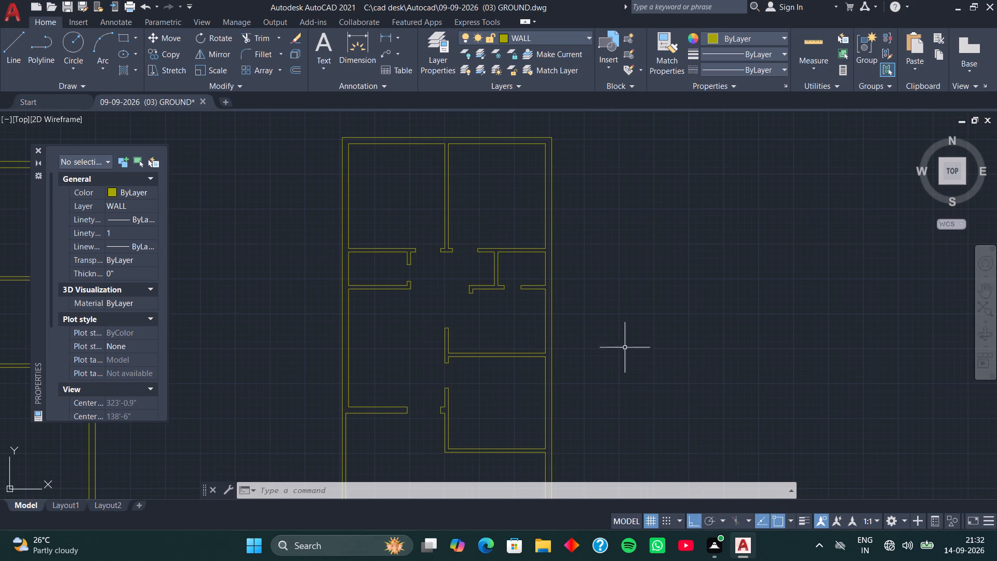
middle_click_drag(496, 394, 482, 308)
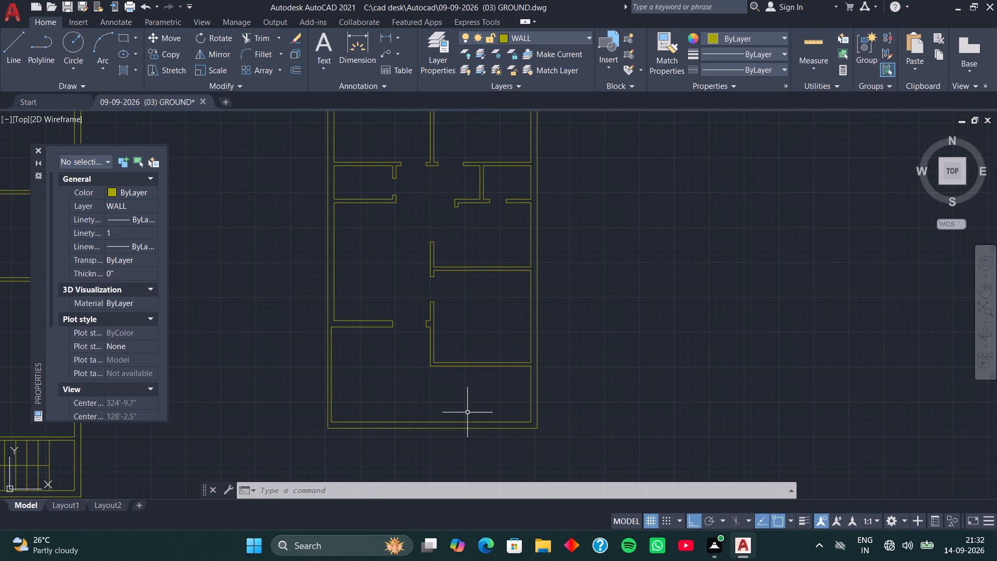
middle_click_drag(467, 411, 476, 346)
scroll(478, 349, "up", 3)
scroll(480, 346, "down", 2)
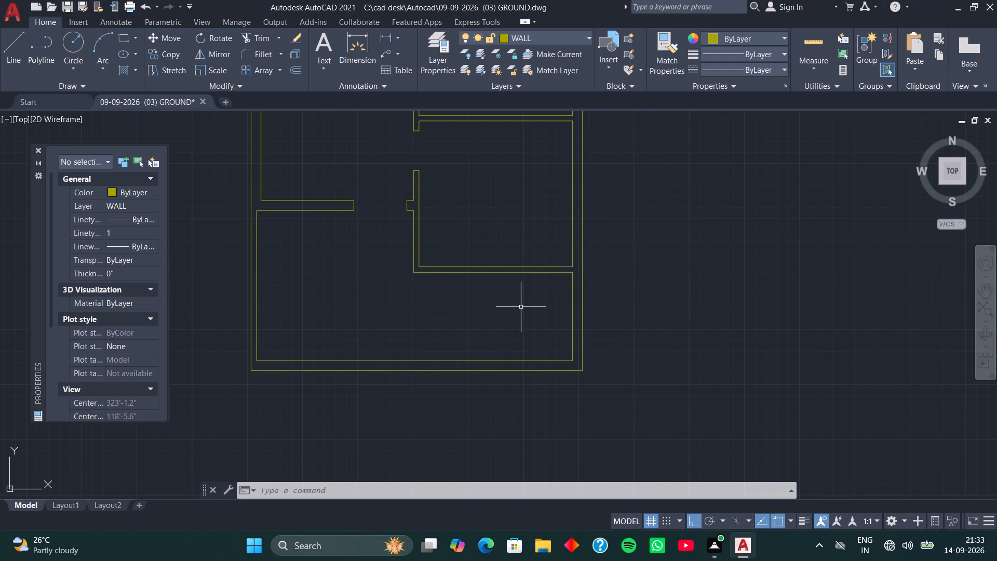
Offset the bottom room's upper wall line 3' downward into the room.
type("O")
key("space")
key("space")
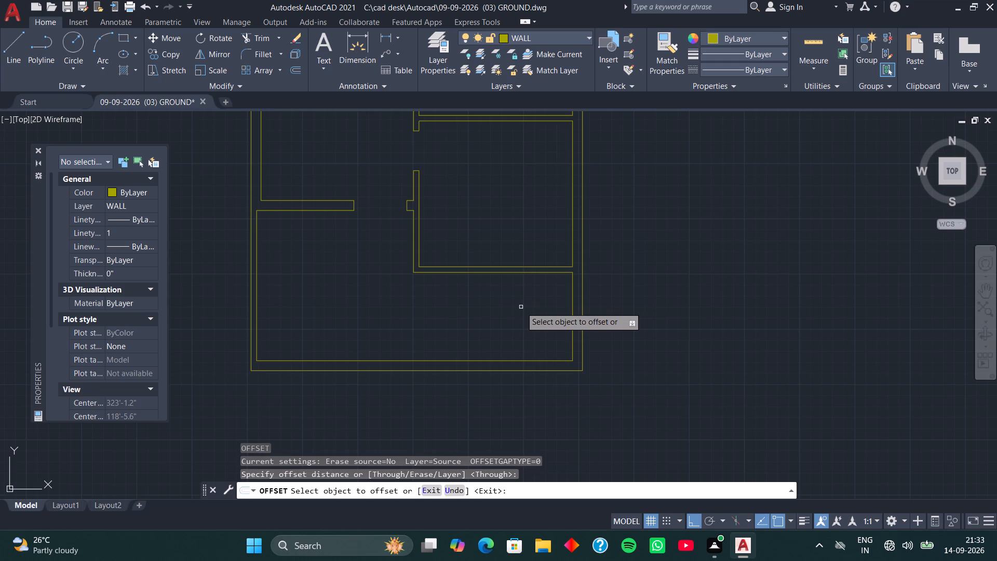
left_click(521, 273)
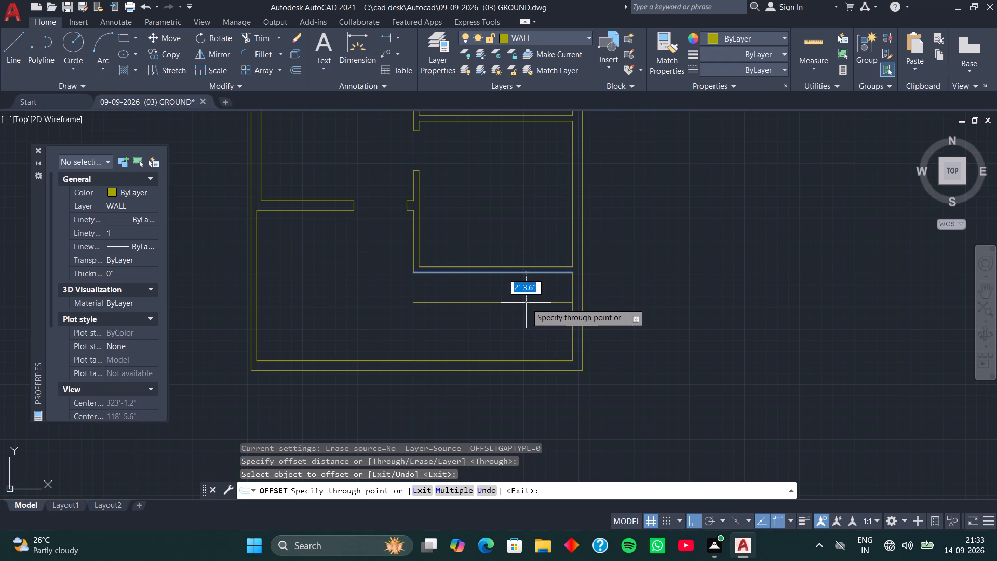
type("3'")
key("Return")
Offset the new horizontal line in the bottom room 6 inches downward.
scroll(526, 303, "down", 1)
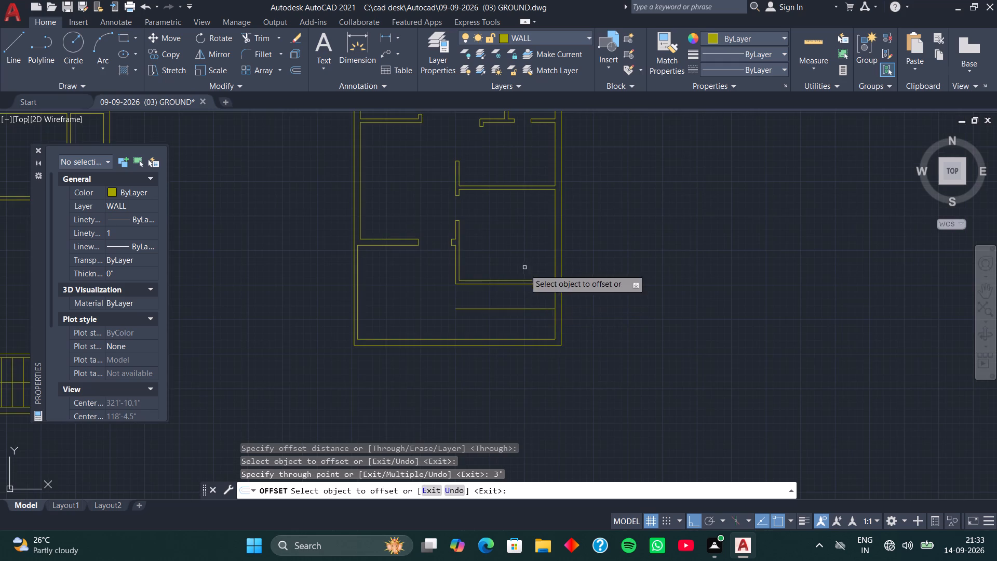
middle_click_drag(523, 310, 507, 249)
scroll(507, 249, "up", 3)
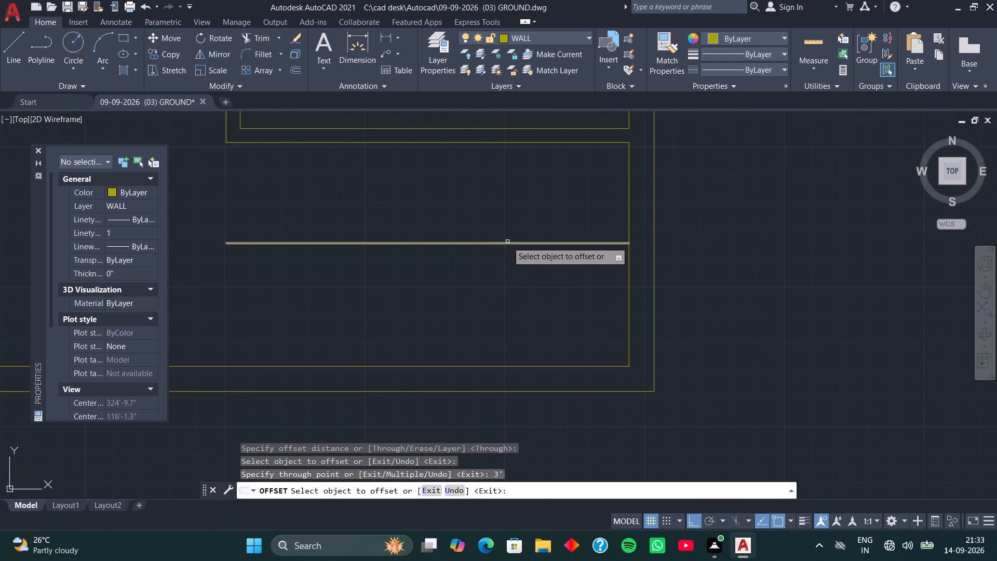
left_click(507, 242)
key("6")
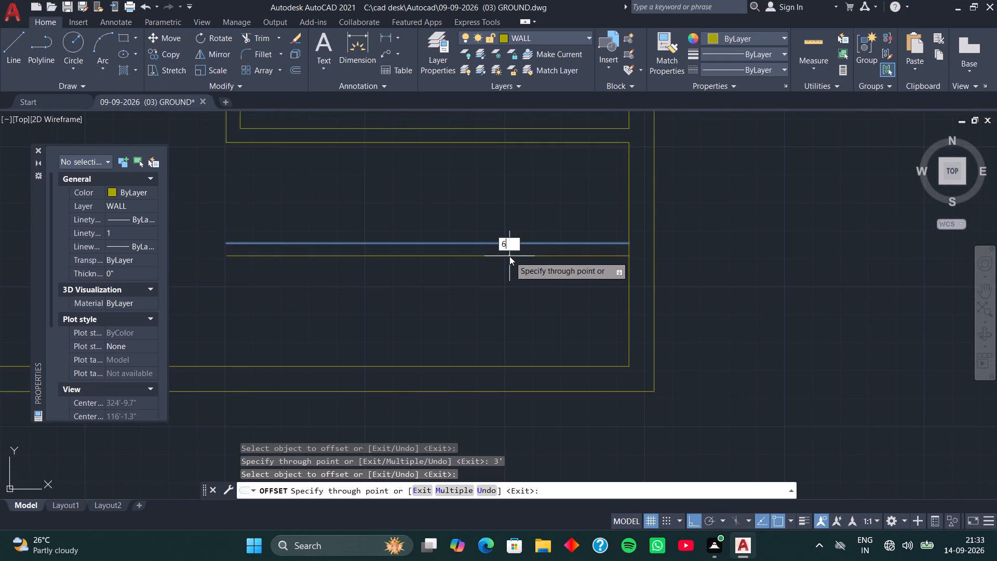
key("Return")
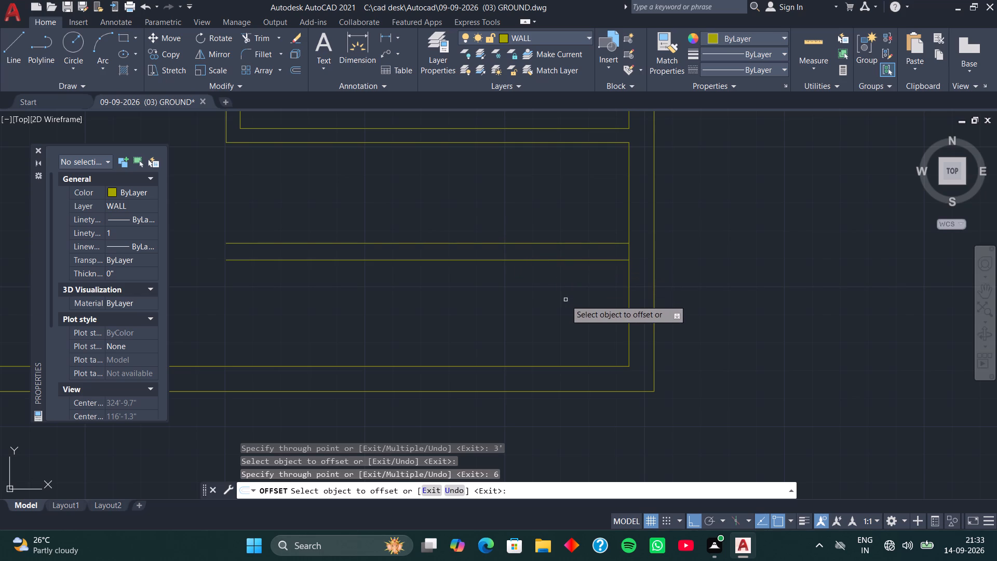
Offset the bottom room's right inner wall line 3' to the left.
left_click(629, 320)
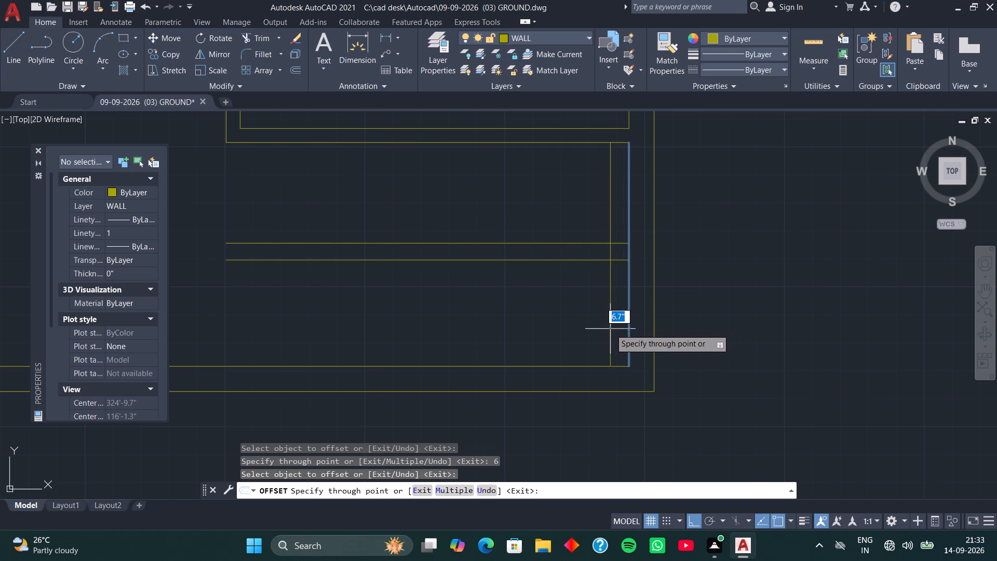
type("3'")
key("Return")
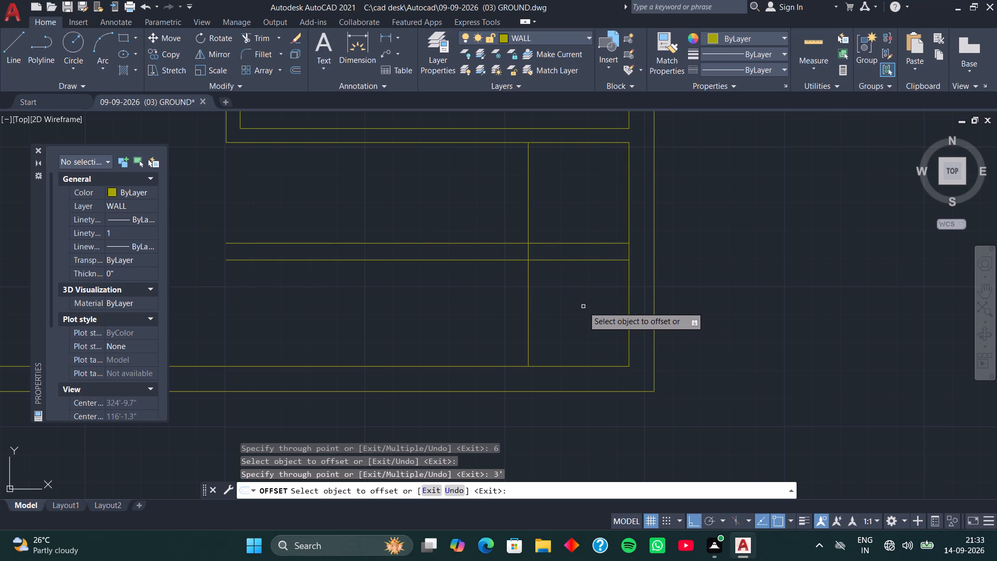
key("space")
Trim the two new horizontal lines between the new vertical line and the bottom room's right wall.
key("t")
key("r")
key("space")
left_click_drag(580, 210, 562, 280)
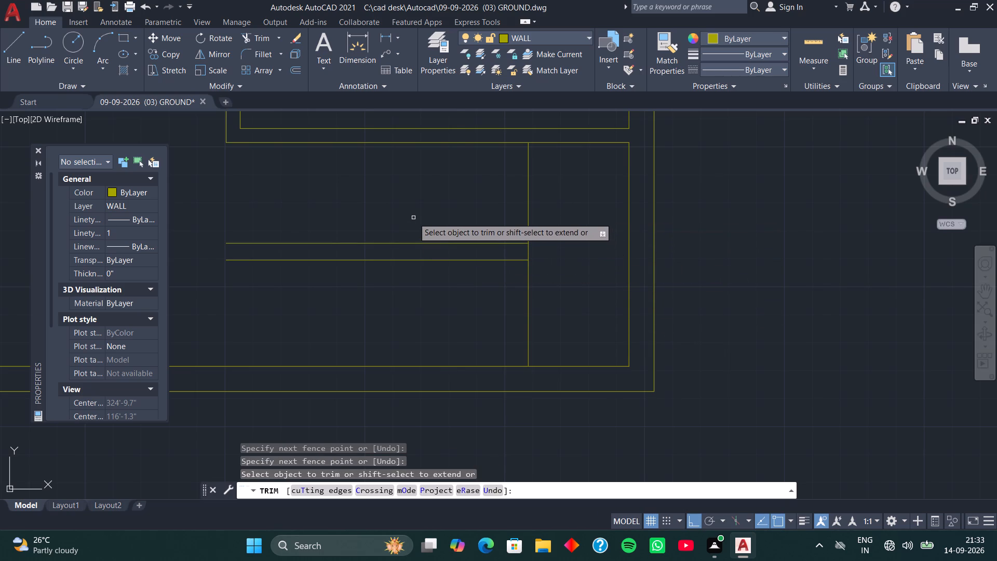
key("space")
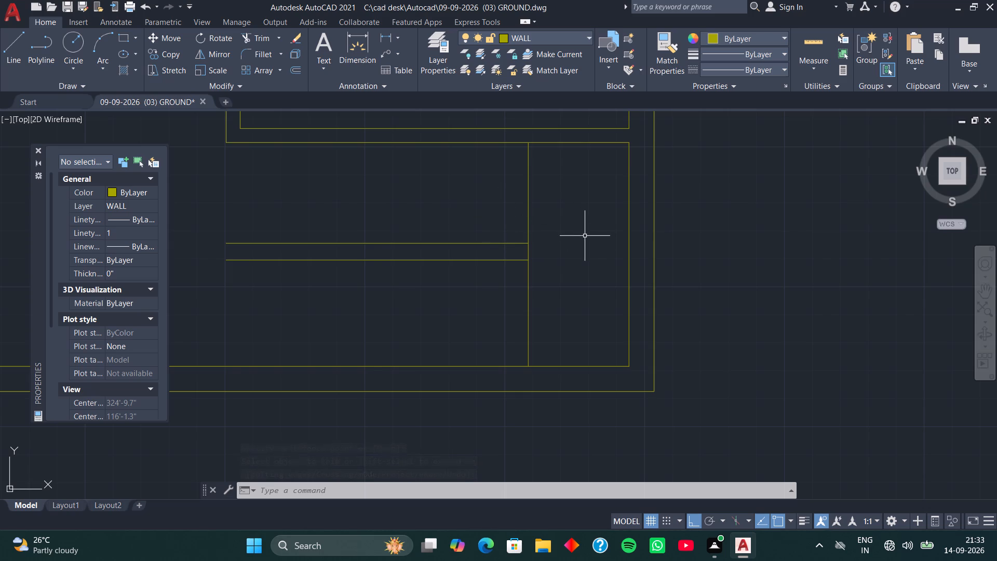
Offset the bottom room's right inner wall line 9'8" to the left.
type("O")
key("space")
key("space")
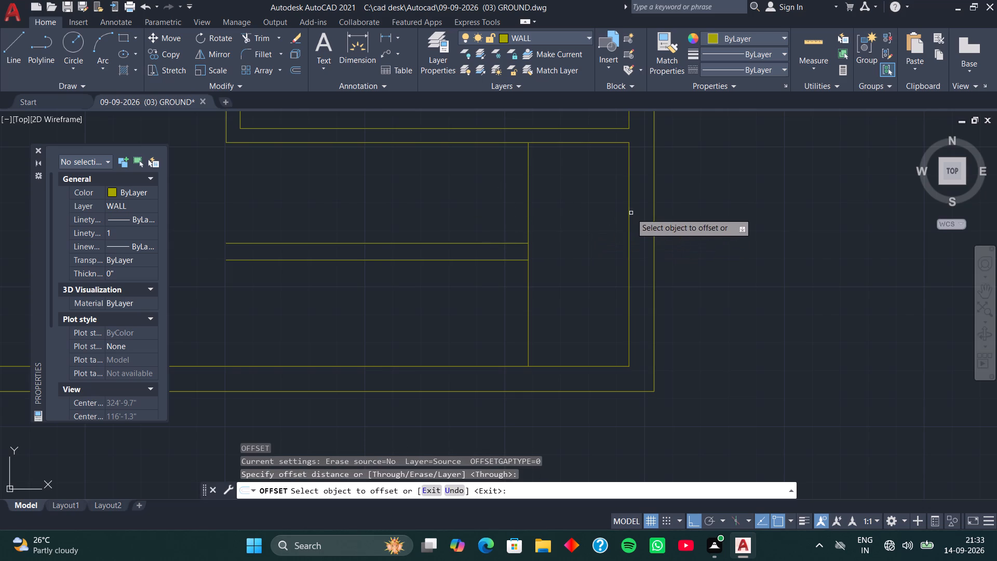
left_click(631, 213)
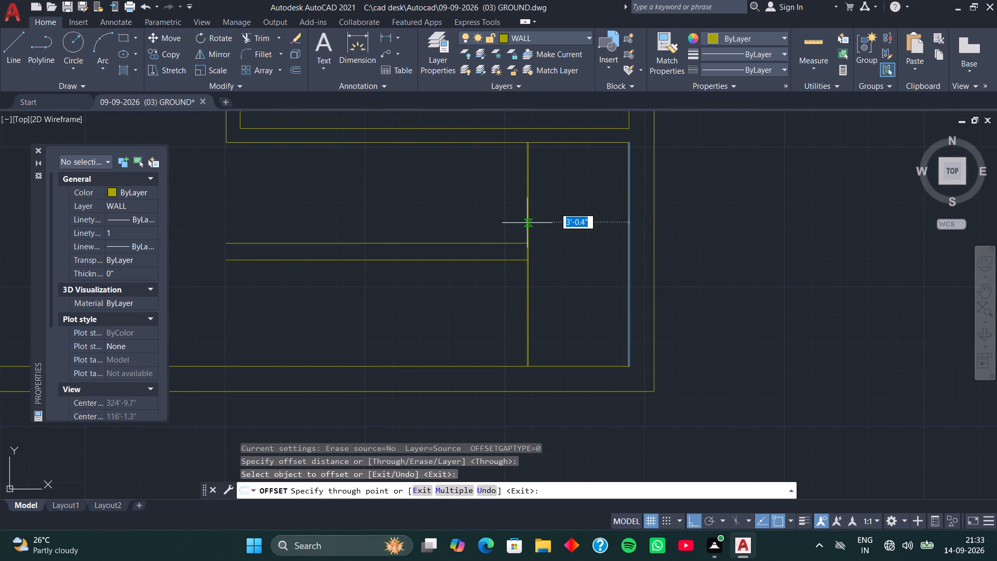
type("9'8")
key("Return")
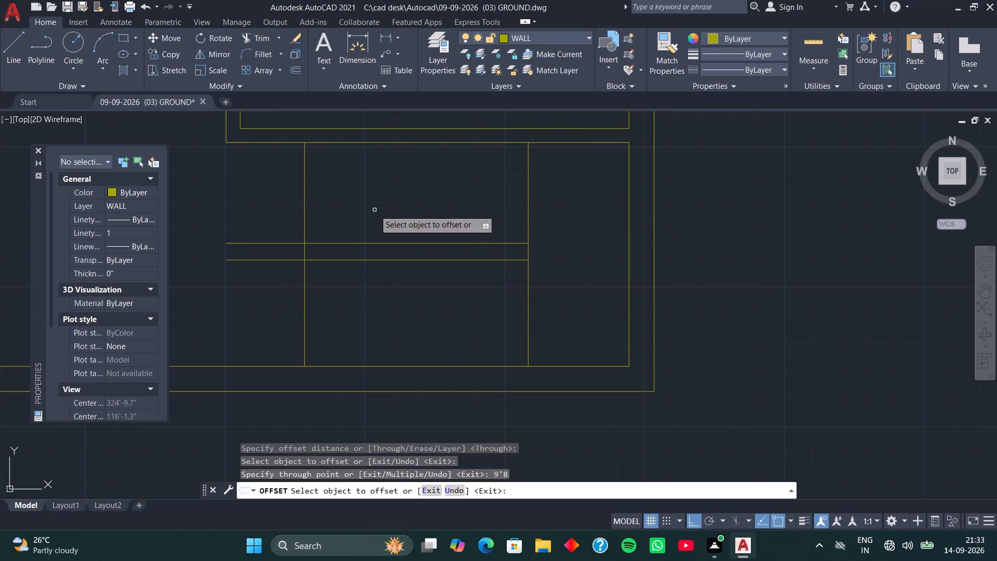
key("space")
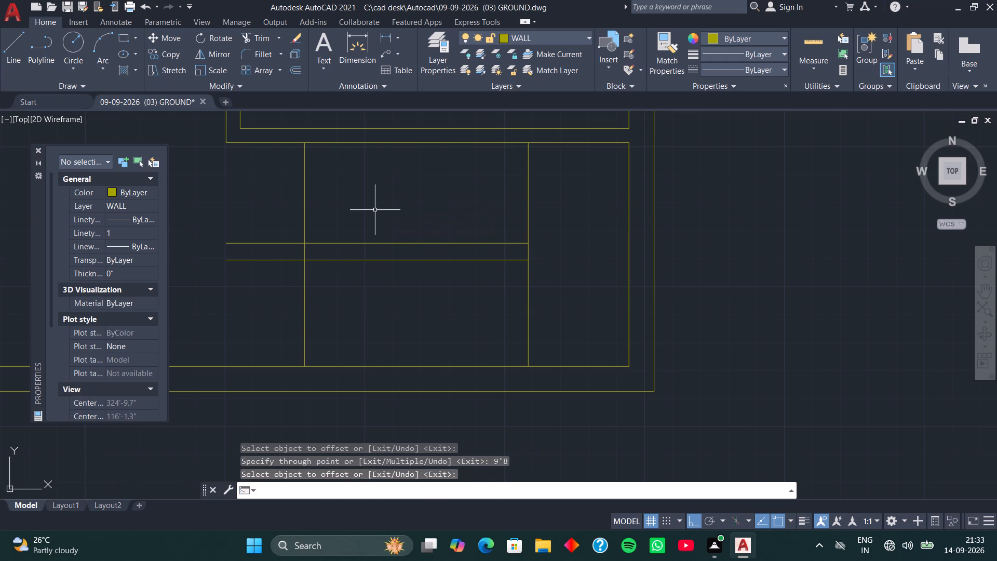
Trim the two horizontal lines in the bottom room where they extend left of the new vertical line.
type("TR")
key("space")
left_click_drag(259, 208, 265, 273)
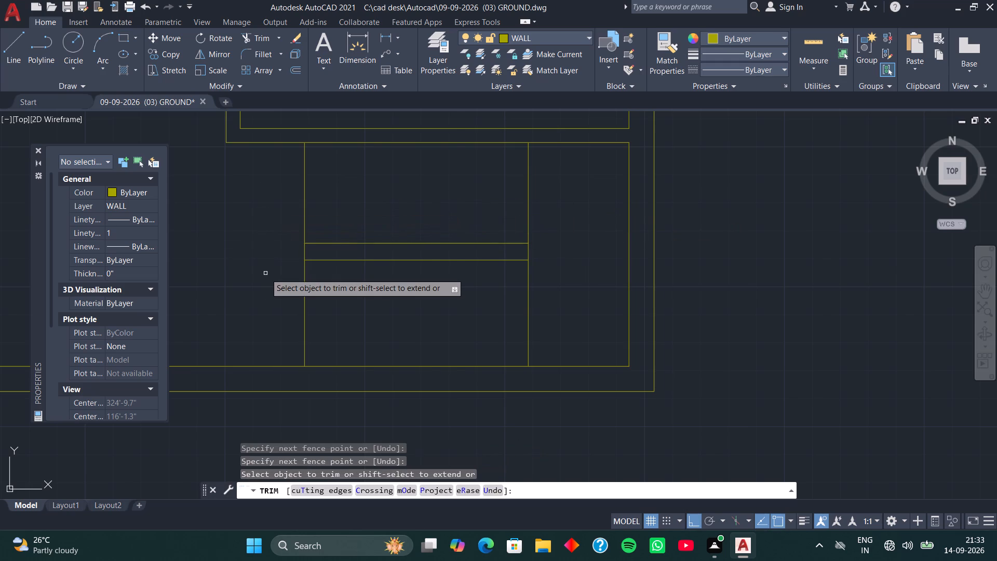
key("space")
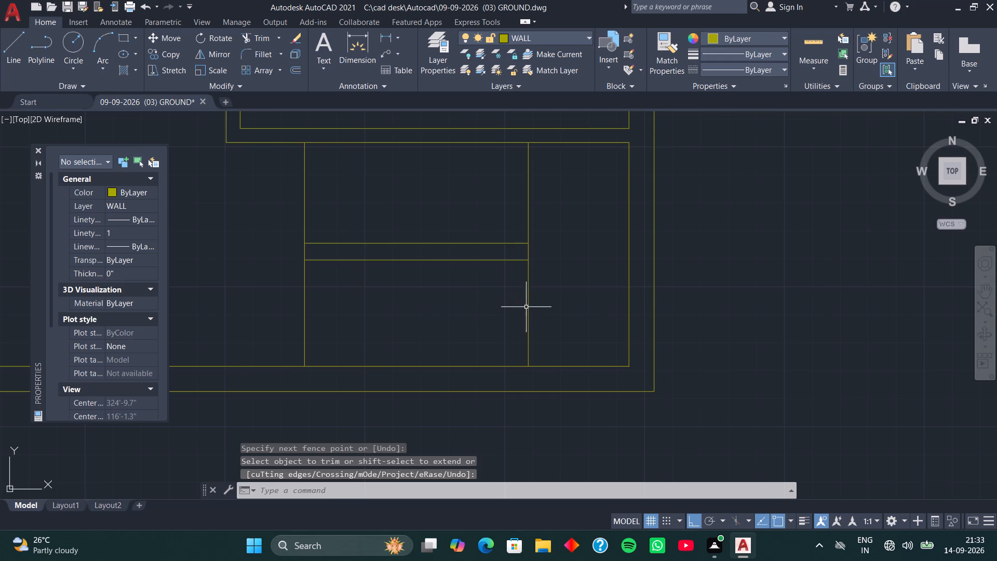
Copy the vertical line 3' from the right wall as a fitted array of 9 items ending at the left vertical line.
left_click(528, 308)
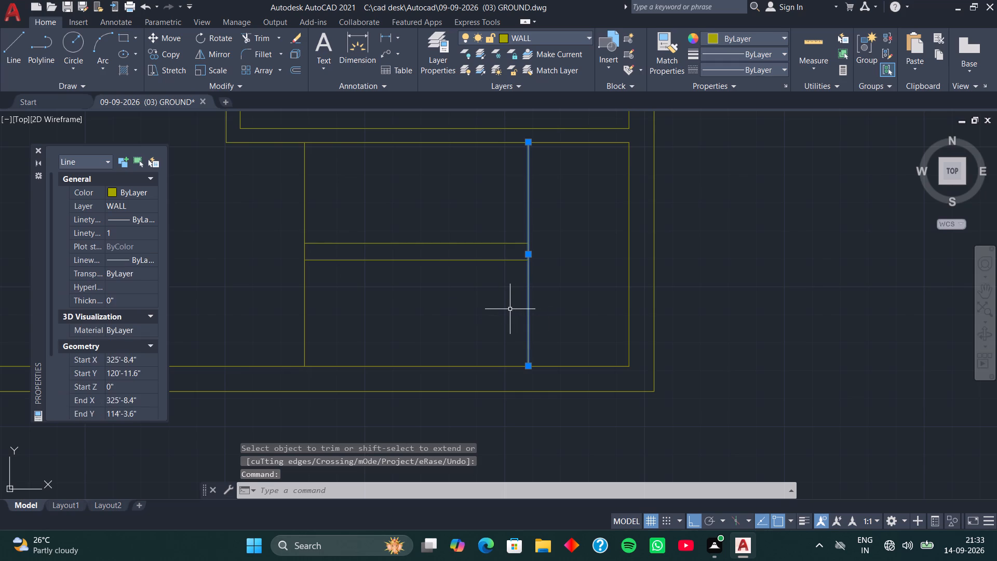
type("CO")
key("space")
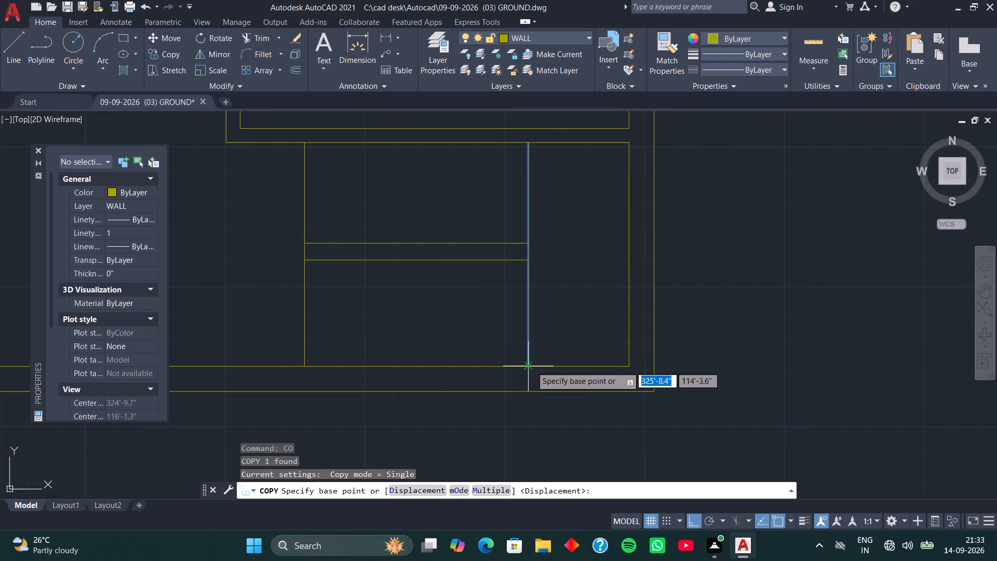
left_click(531, 366)
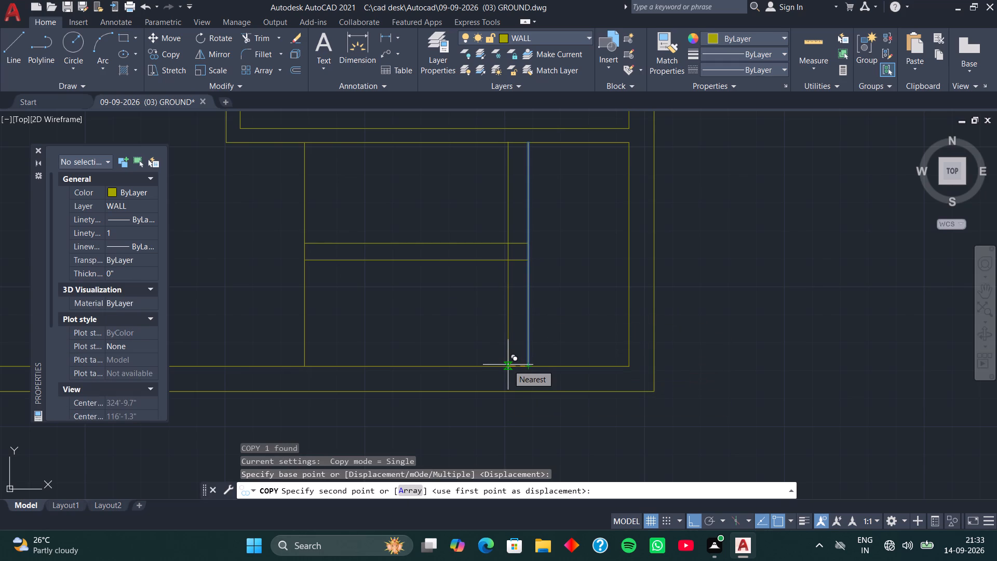
key("a")
key("r")
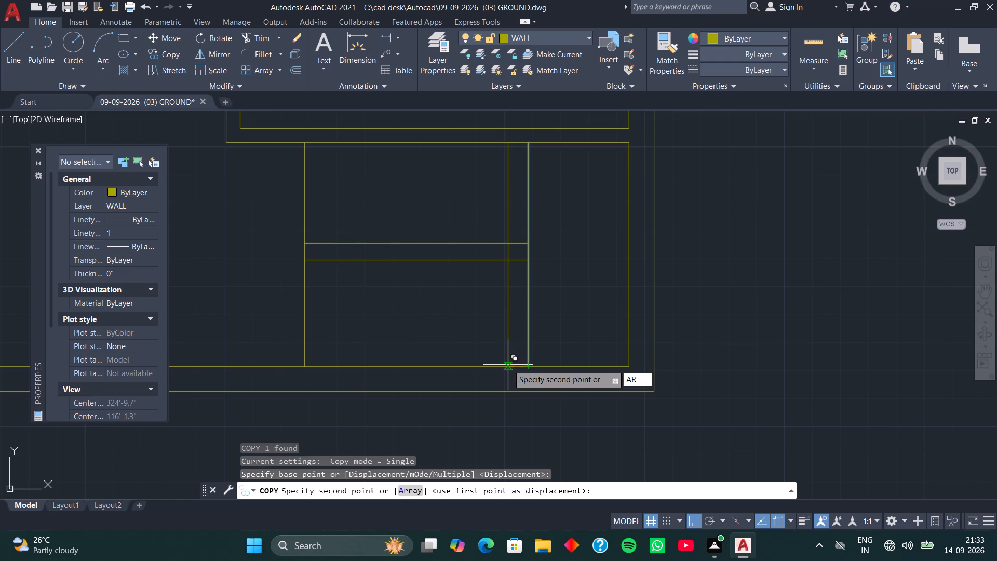
key("space")
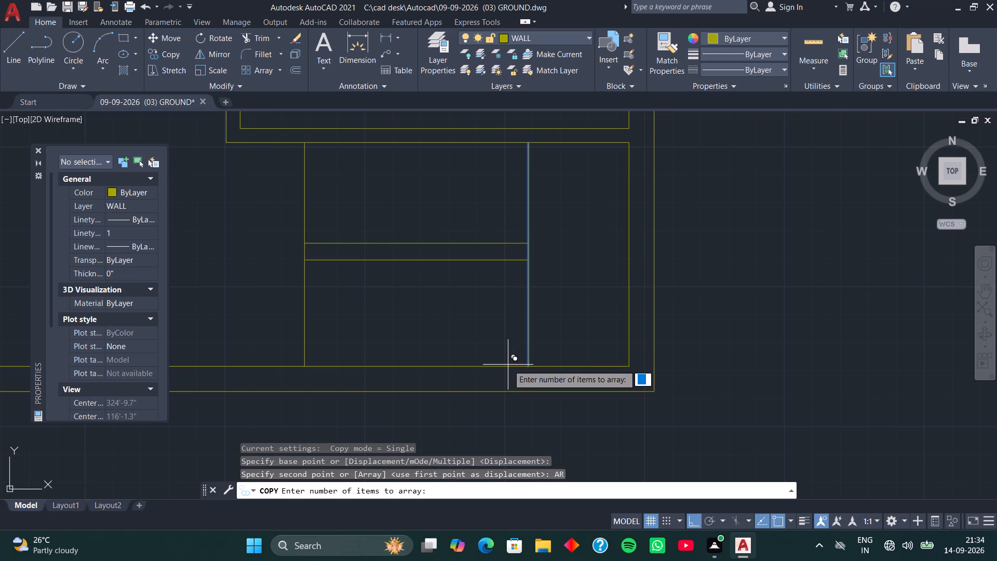
key("9")
key("Return")
type("F")
key("space")
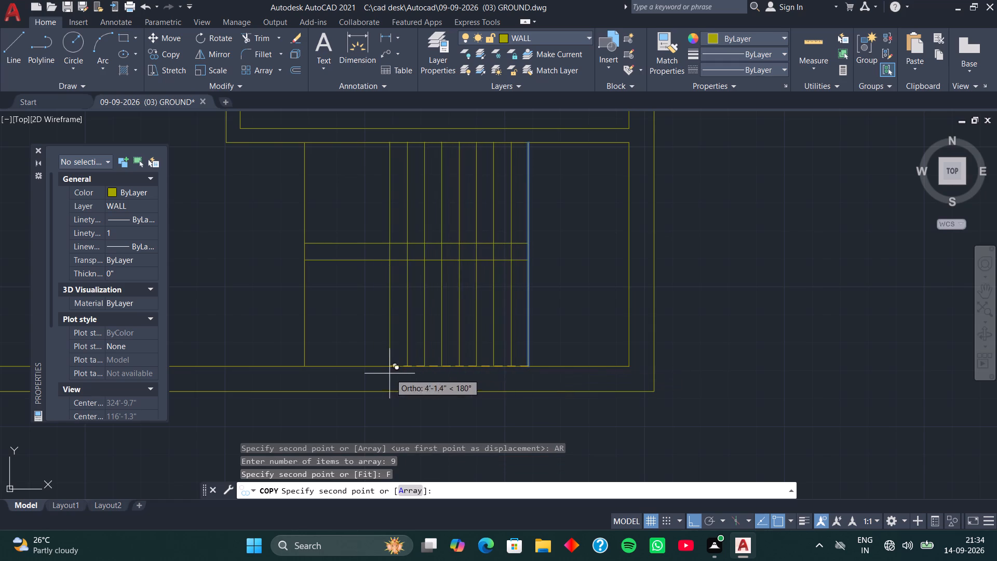
left_click(305, 367)
Erase one of the overlapping vertical lines at the left end of the stair treads.
left_click(305, 359)
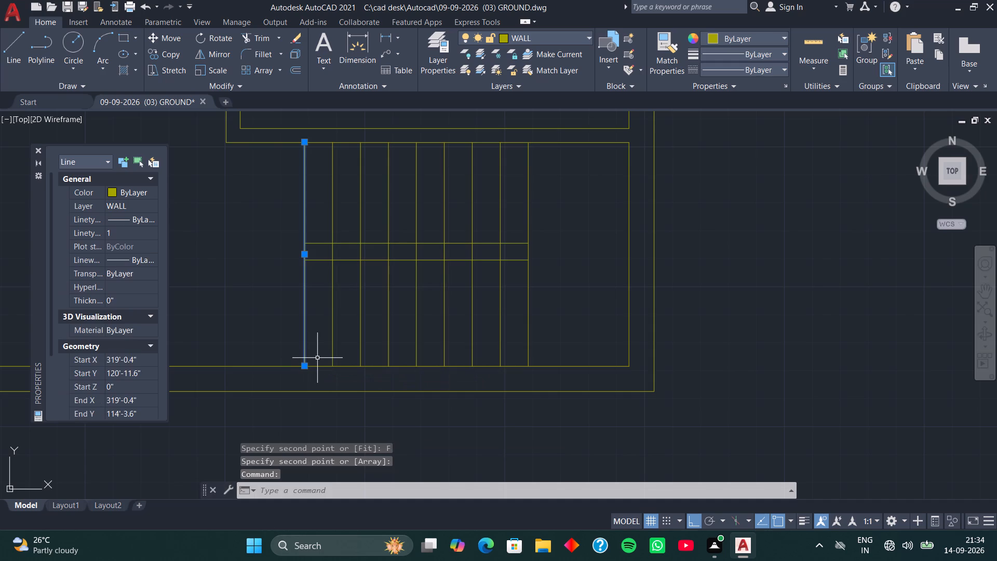
key("Delete")
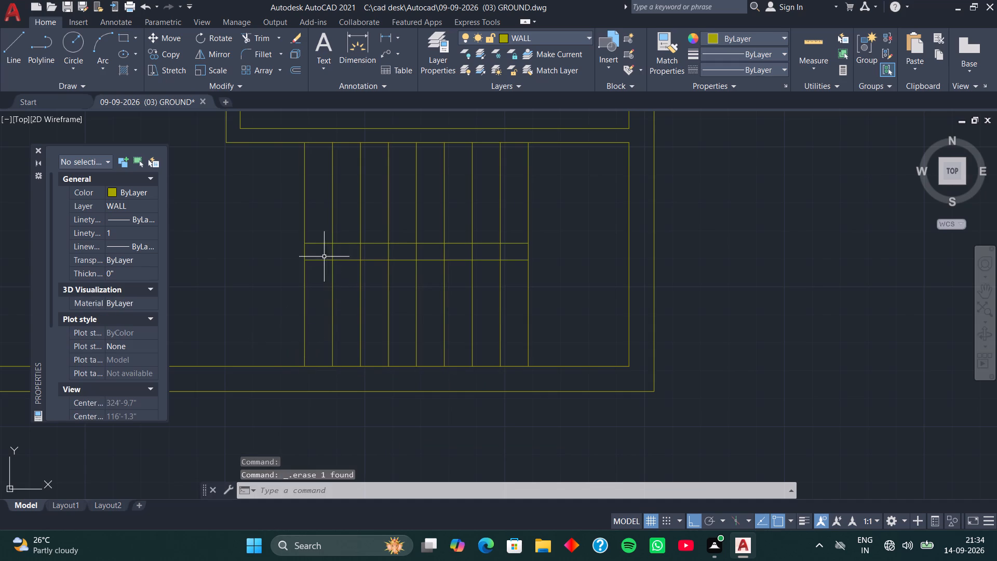
Trim the seven intermediate tread lines in the gap between the two horizontal lines.
key("t")
type("R")
key("space")
scroll(322, 251, "up", 2)
left_click_drag(321, 250, 478, 258)
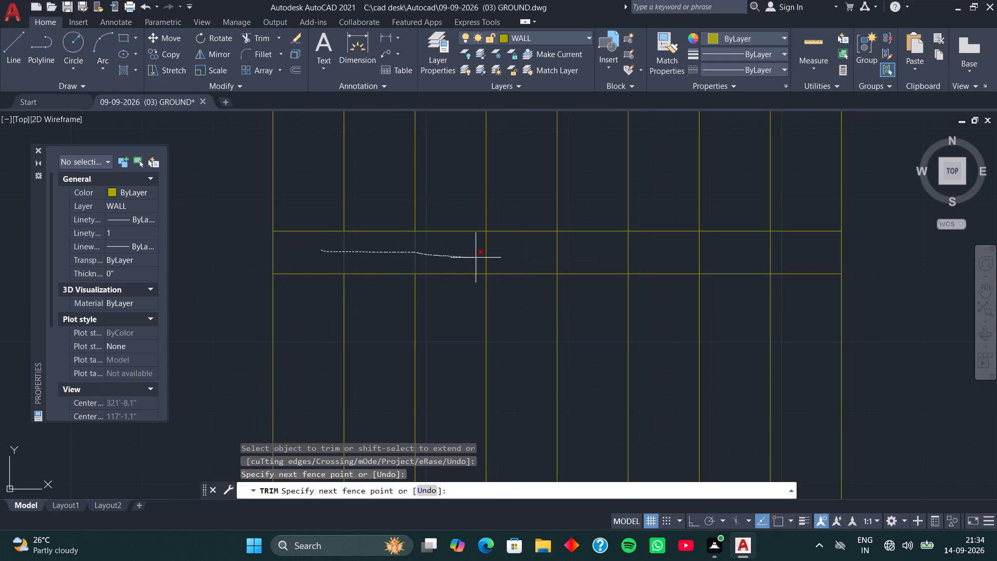
left_click_drag(478, 258, 787, 253)
scroll(786, 253, "down", 3)
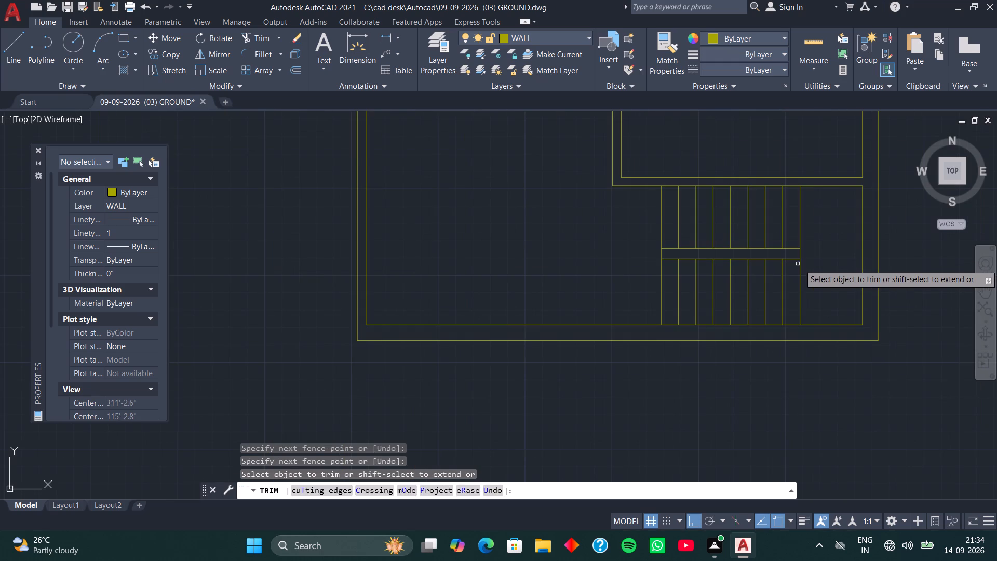
middle_click_drag(852, 265, 666, 218)
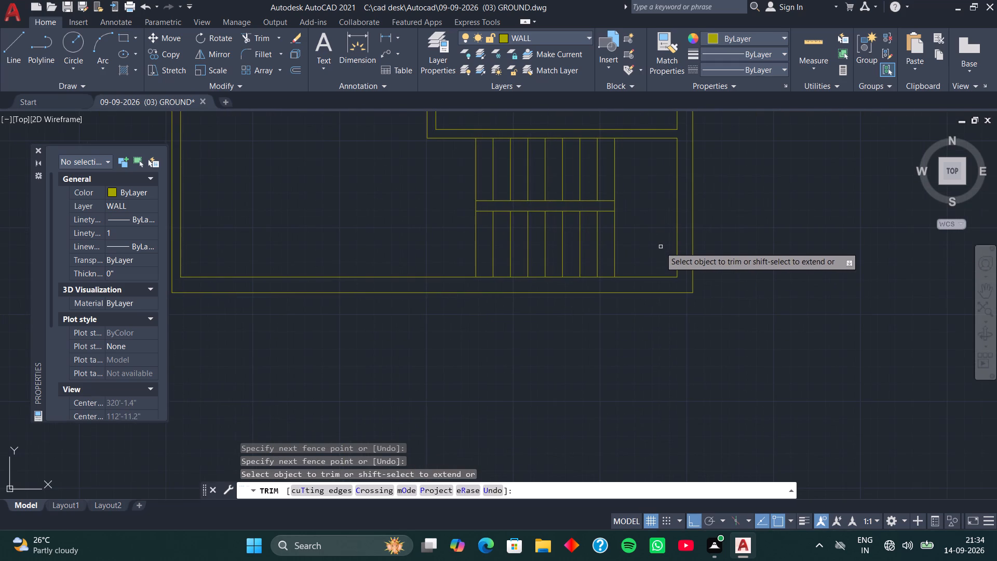
key("space")
Move all the stair lines in the bottom room to the STAIRS layer.
scroll(647, 248, "down", 2)
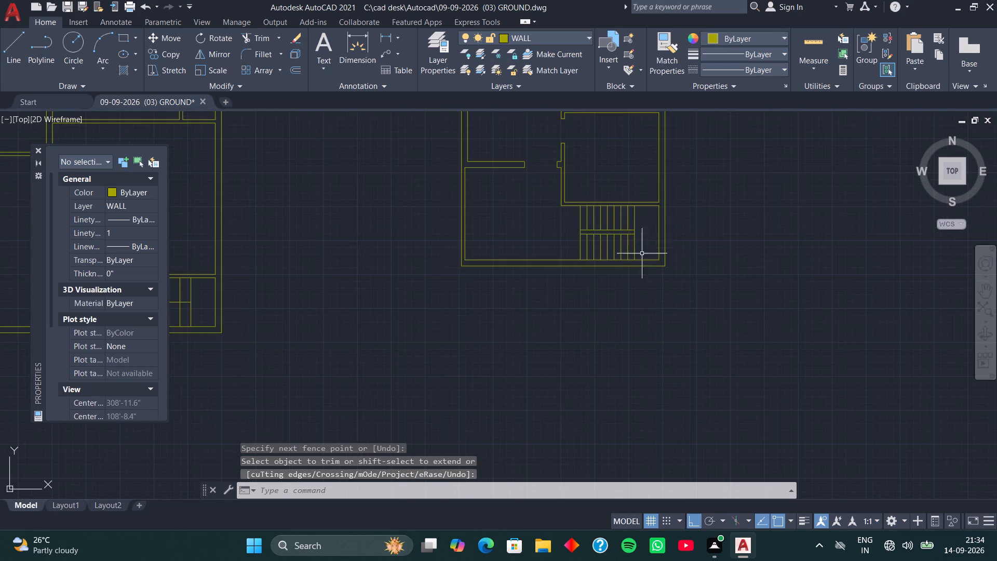
middle_click_drag(557, 204, 565, 302)
middle_click_drag(515, 217, 501, 252)
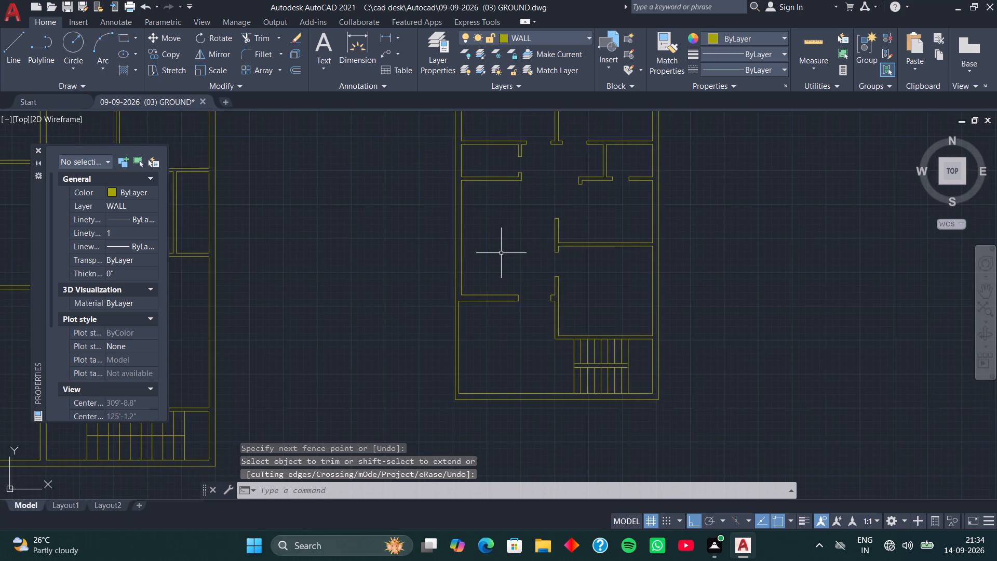
left_click(643, 350)
left_click(551, 378)
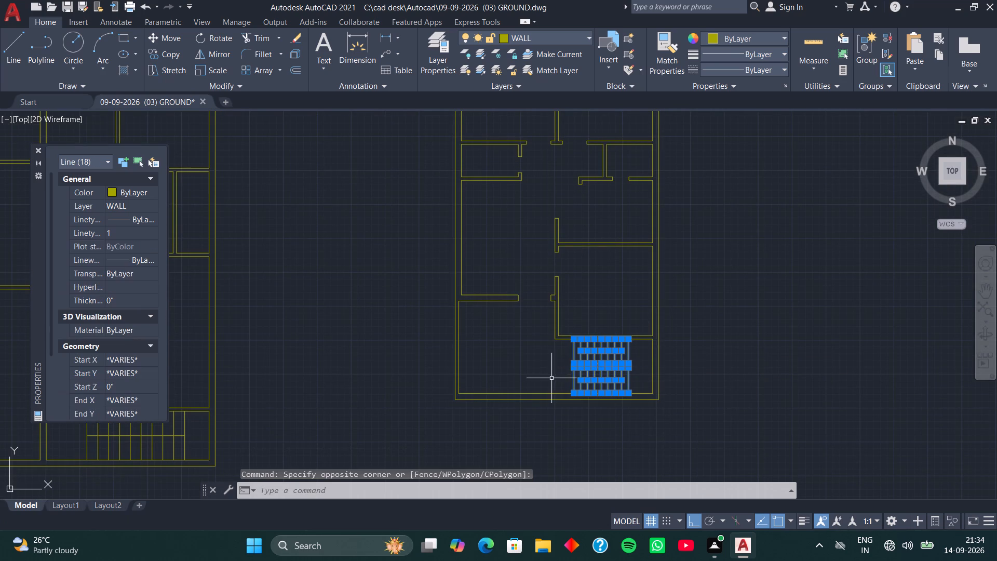
left_click(588, 34)
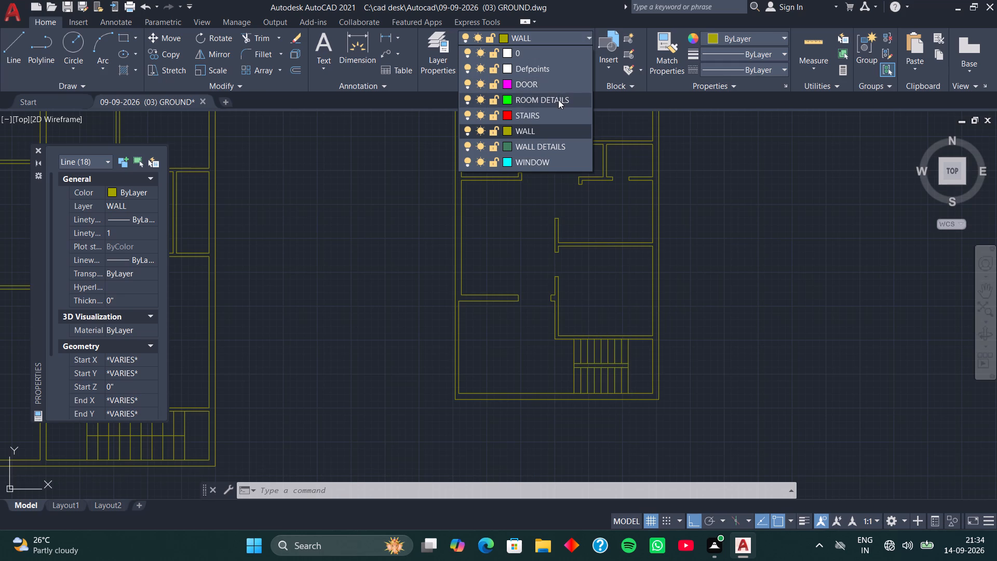
left_click(549, 115)
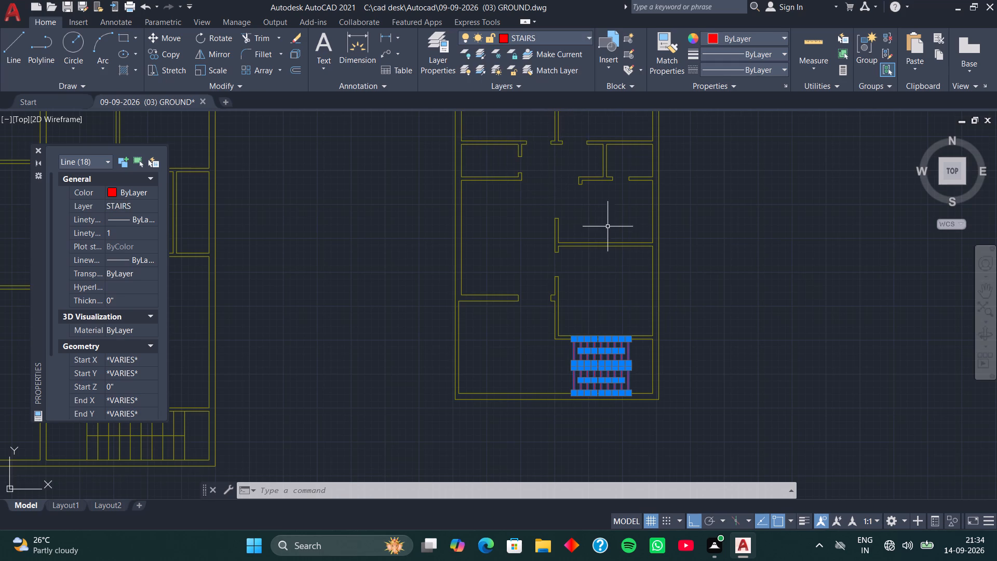
key("Escape")
Bring up the available layers for choosing a different current layer.
scroll(585, 362, "up", 4)
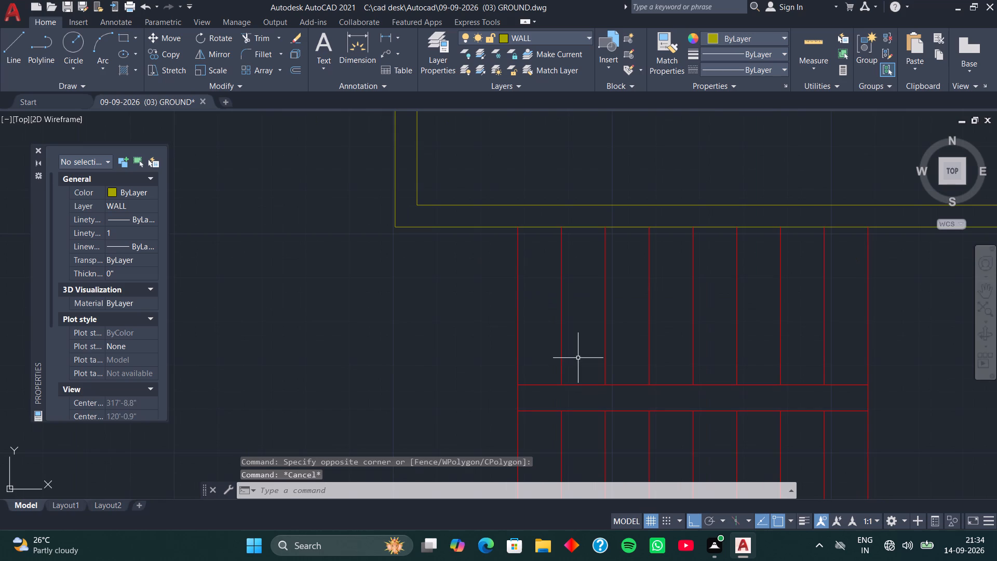
scroll(573, 376, "down", 3)
middle_click_drag(578, 388, 555, 235)
middle_click_drag(520, 263, 564, 272)
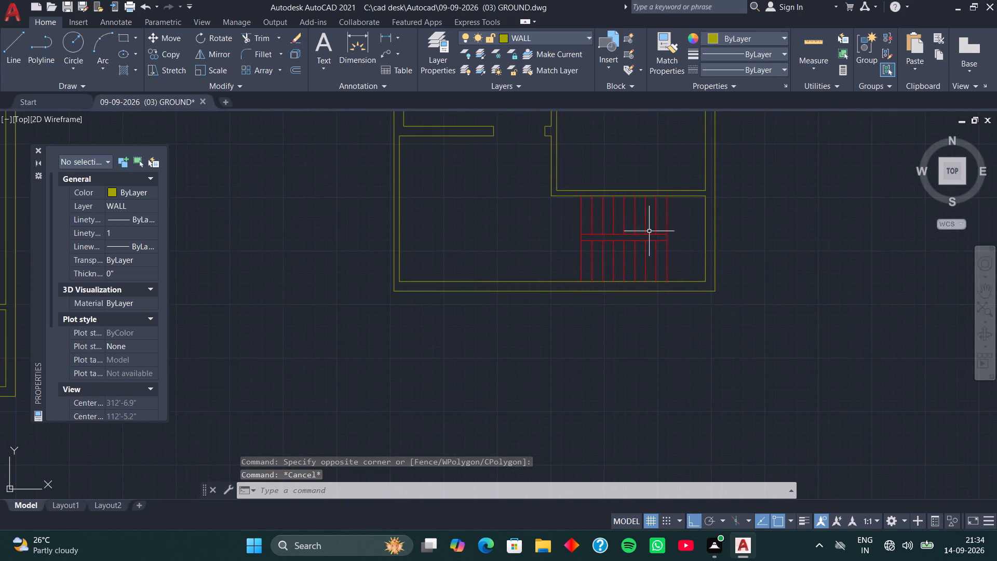
middle_click_drag(673, 235, 562, 230)
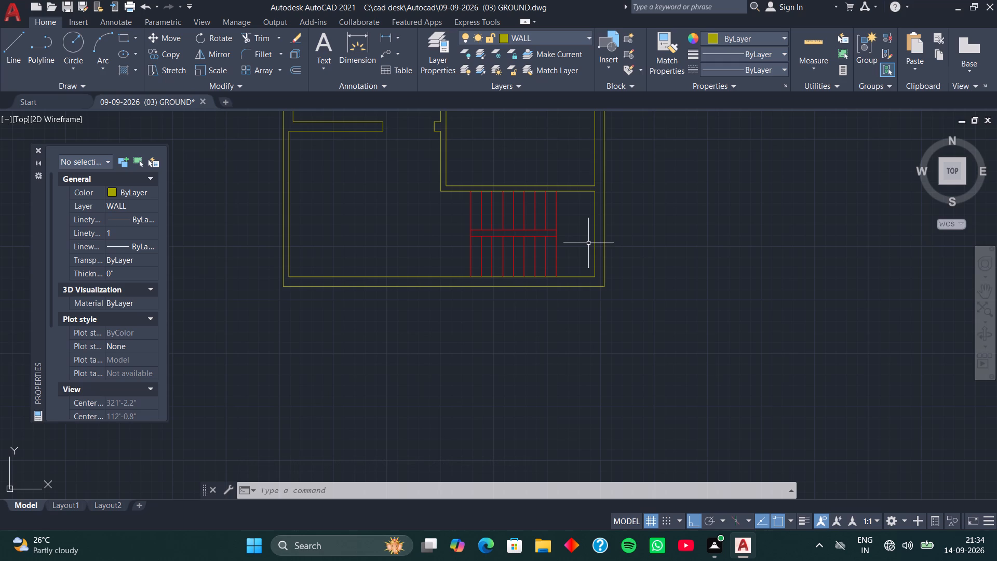
left_click(590, 34)
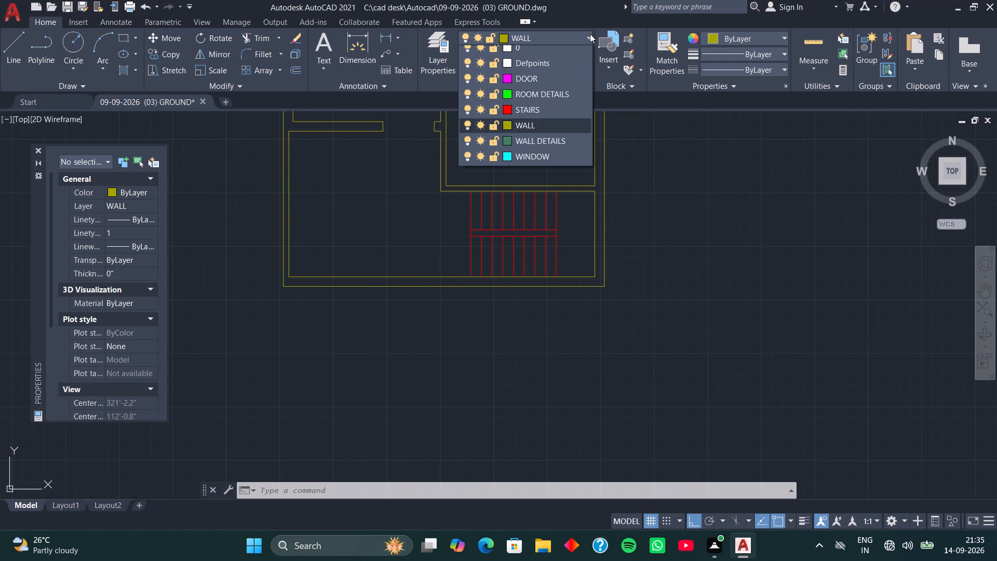
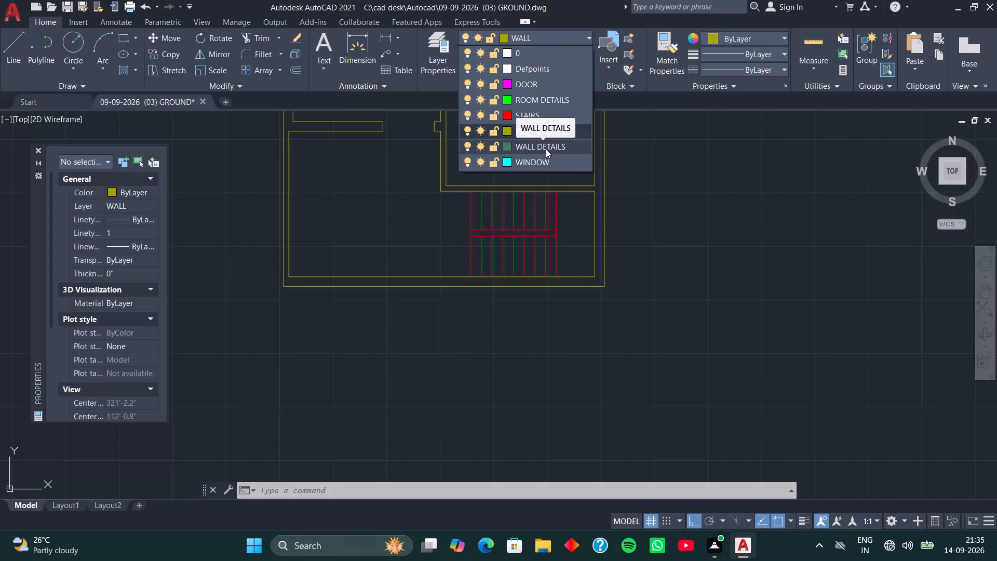
Change the WALL DETAILS layer's colour to blue.
left_click(506, 146)
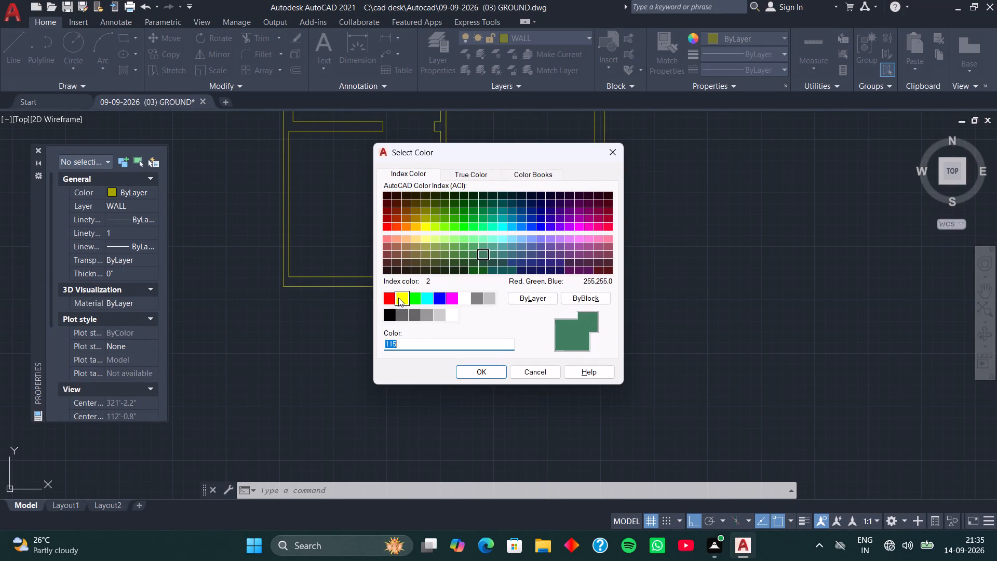
left_click(440, 298)
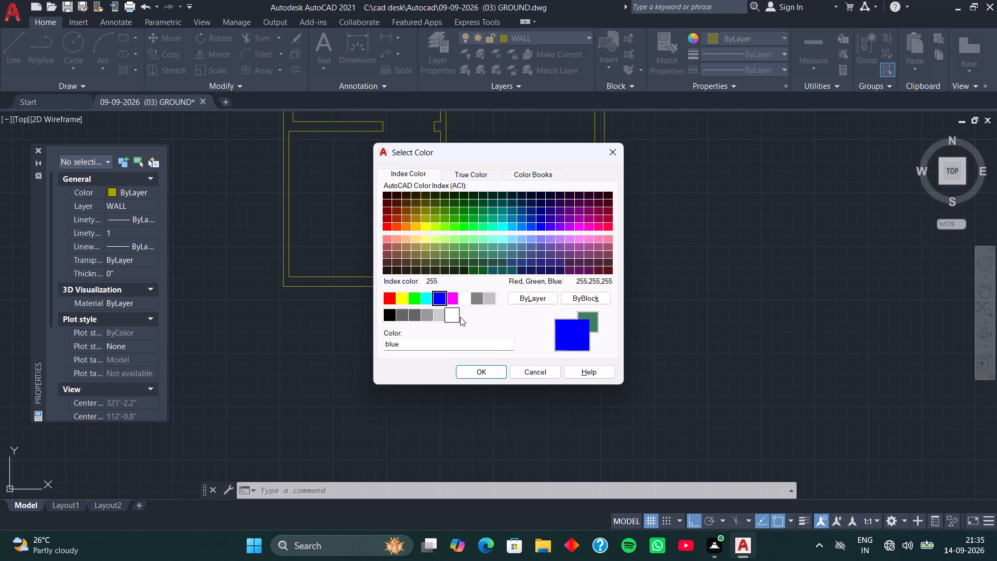
left_click(492, 373)
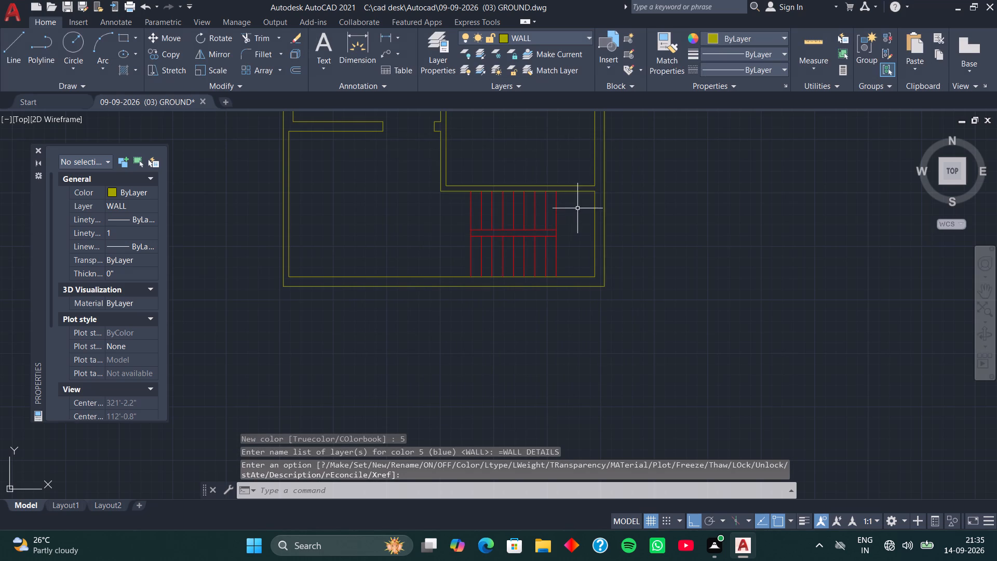
Make WALL DETAILS the current layer.
left_click(588, 36)
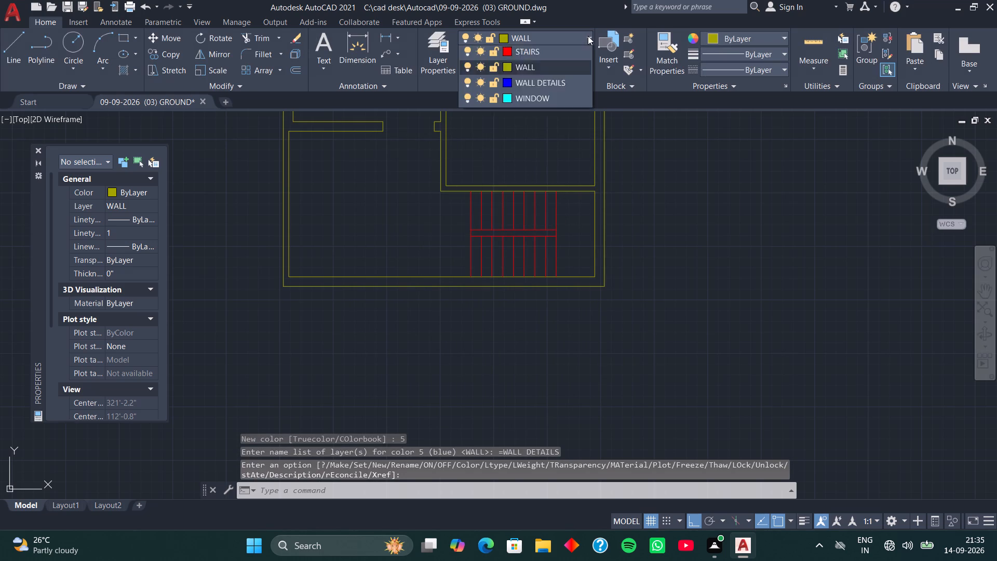
left_click(559, 153)
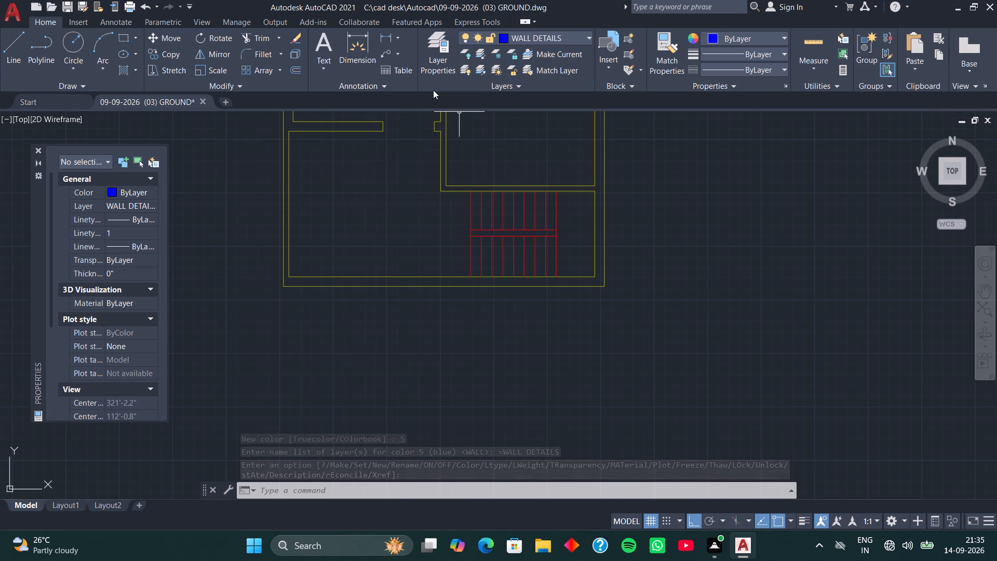
Add a horizontal linear dimension from the stair room's upper-right inner corner to the left end of the treads, placed across the upper flight.
left_click(385, 40)
scroll(568, 195, "up", 3)
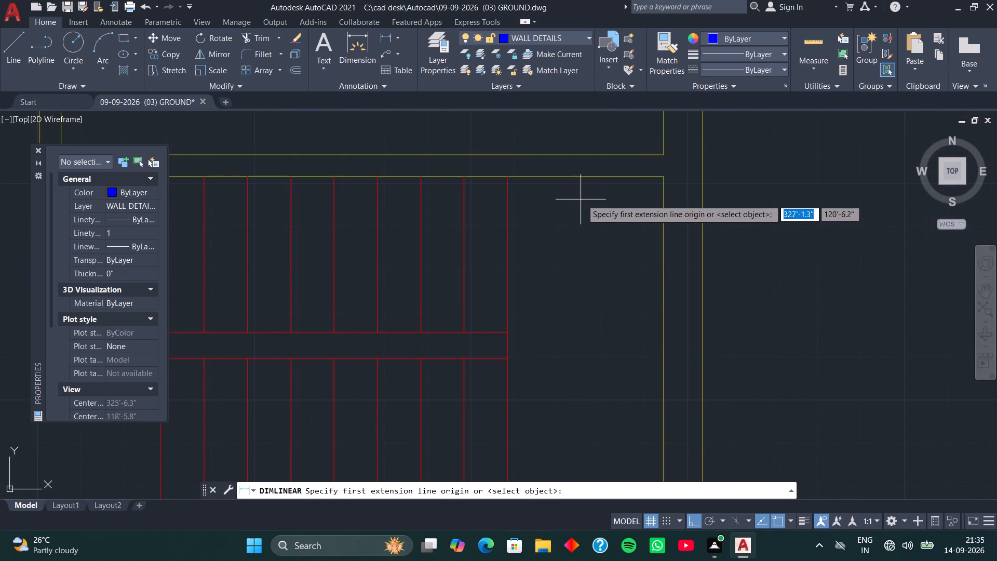
left_click(662, 177)
scroll(381, 207, "down", 1)
middle_click_drag(375, 215, 383, 215)
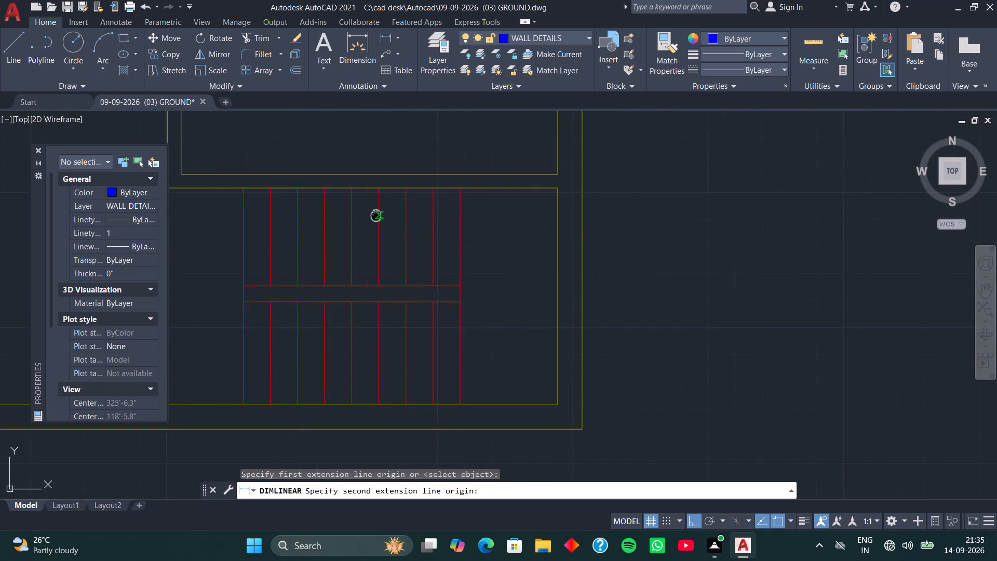
middle_click_drag(383, 215, 521, 213)
left_click(390, 189)
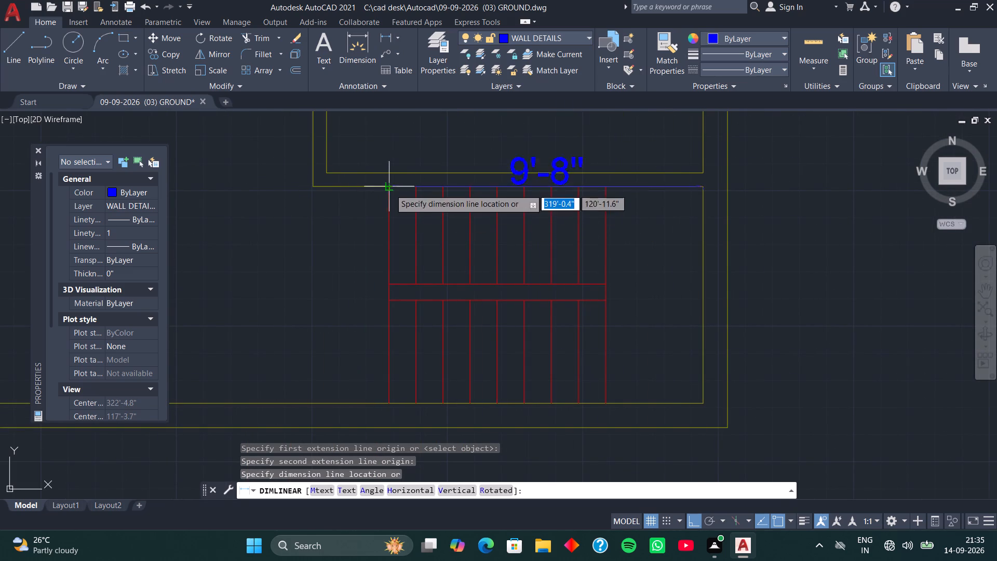
left_click(388, 217)
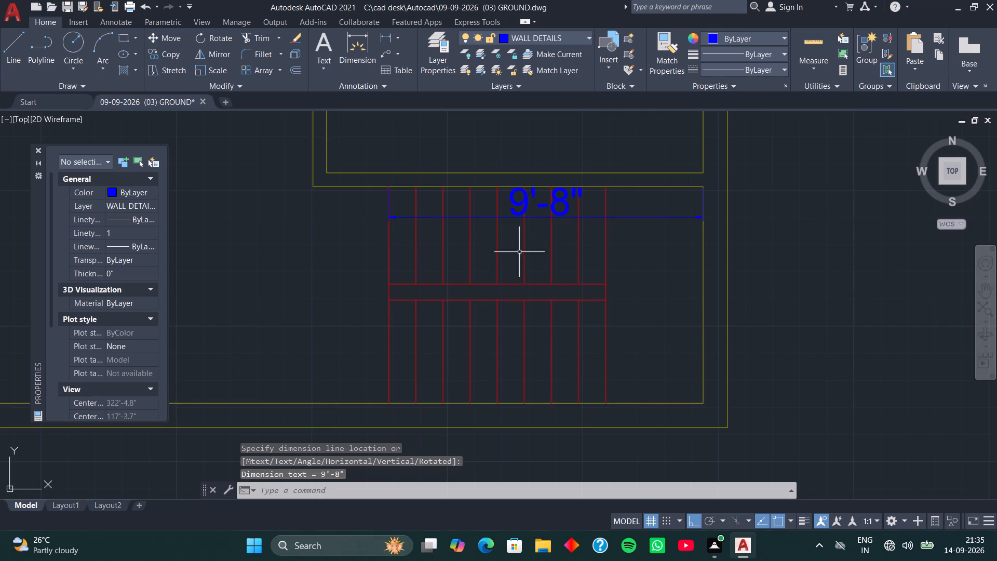
Add a vertical linear dimension between the upper and lower inner corners of the stair room's right wall, placed along that wall.
middle_click_drag(520, 252, 409, 231)
left_click(386, 37)
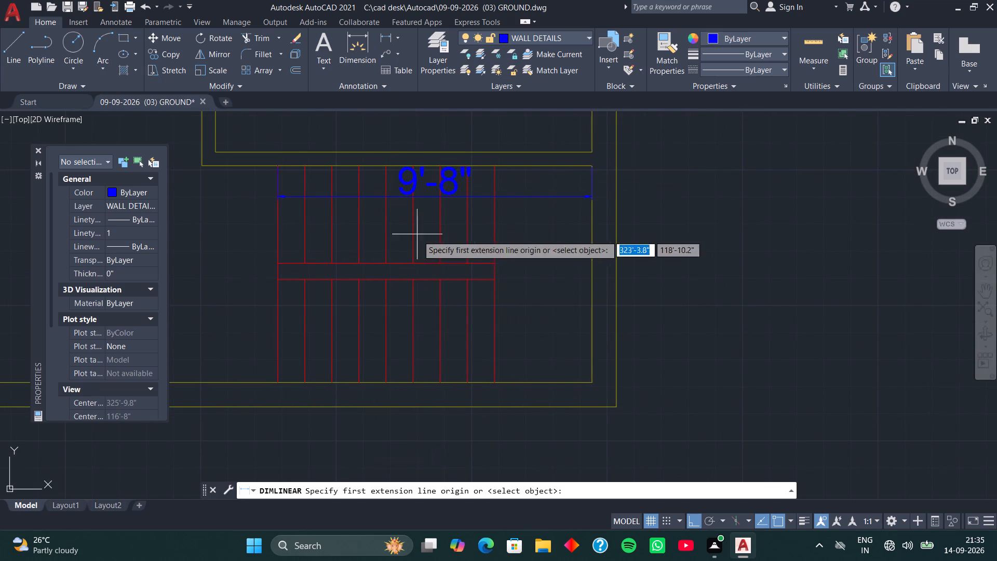
left_click(590, 165)
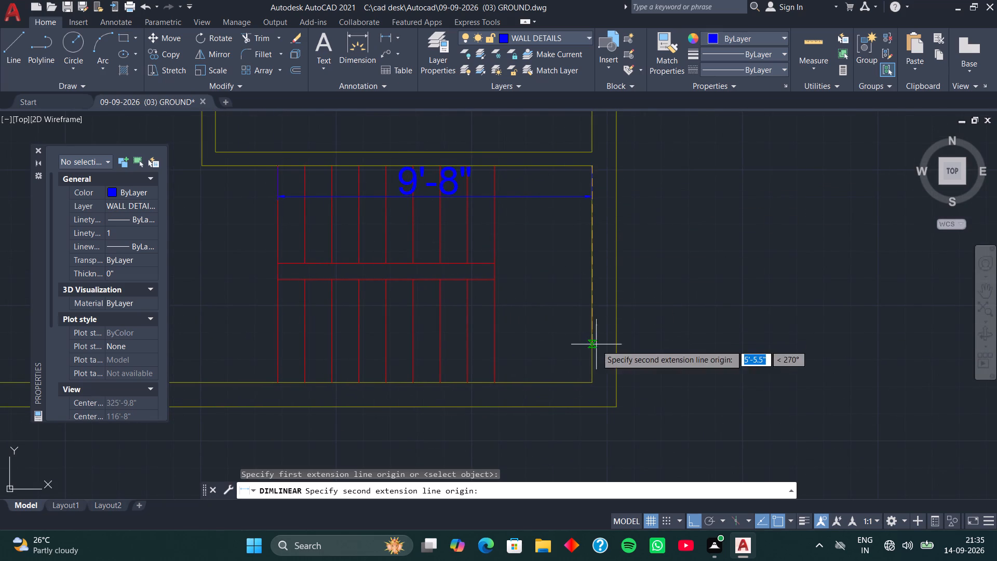
left_click(592, 381)
left_click(586, 383)
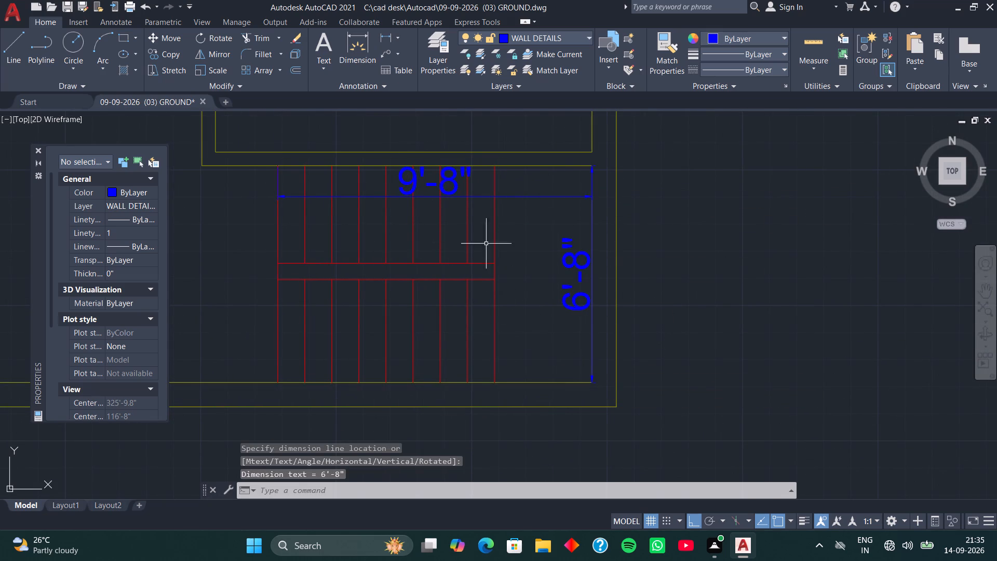
Add a vertical linear dimension across the lower stair flight, placed along its rightmost tread line.
left_click(386, 36)
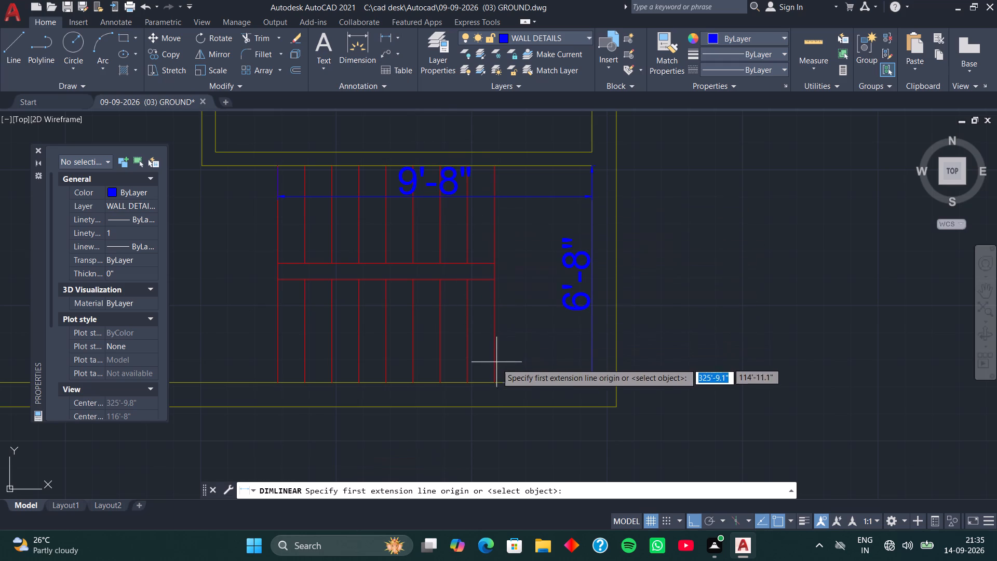
left_click_drag(494, 385, 494, 380)
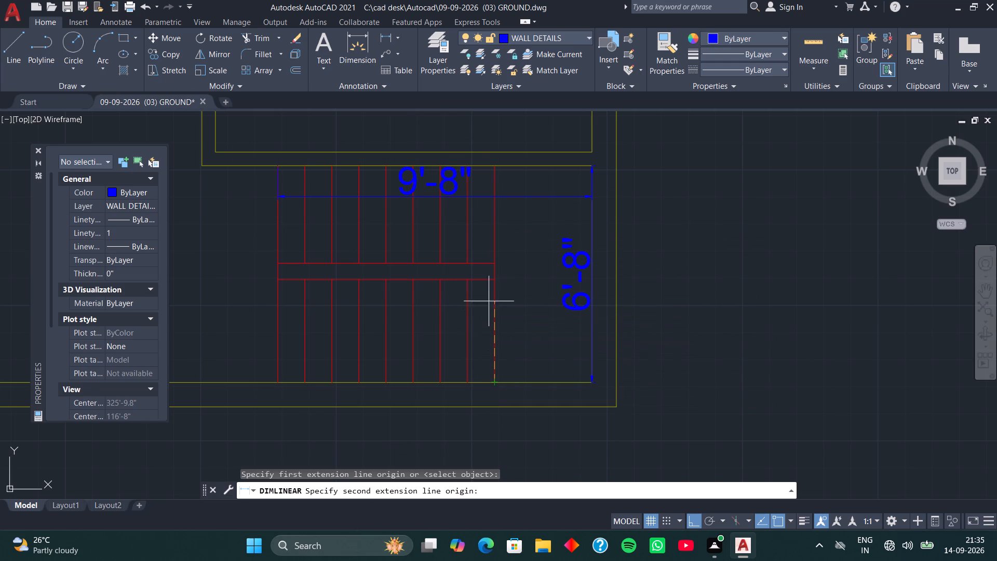
left_click(495, 282)
left_click(495, 282)
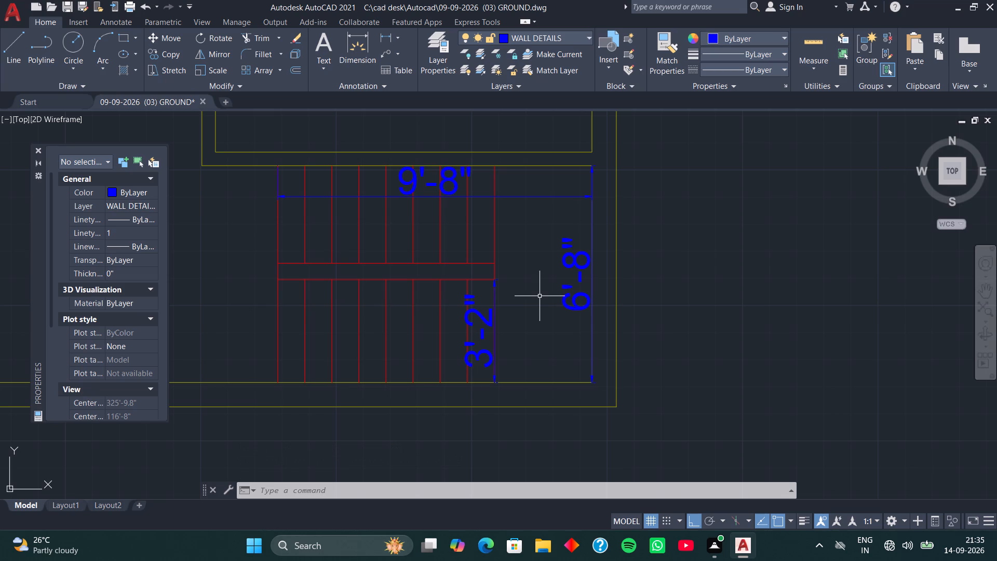
left_click(593, 256)
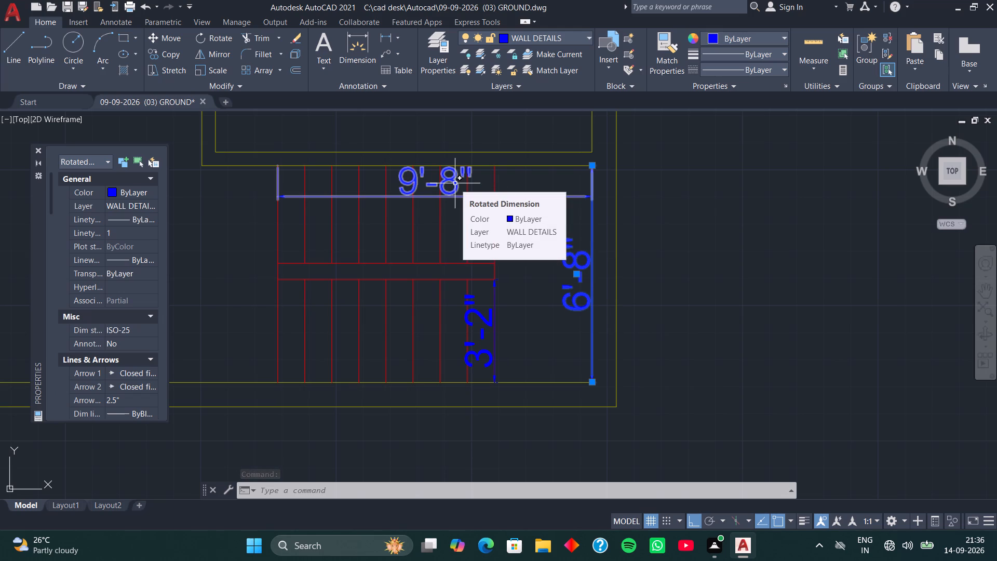
key("Escape")
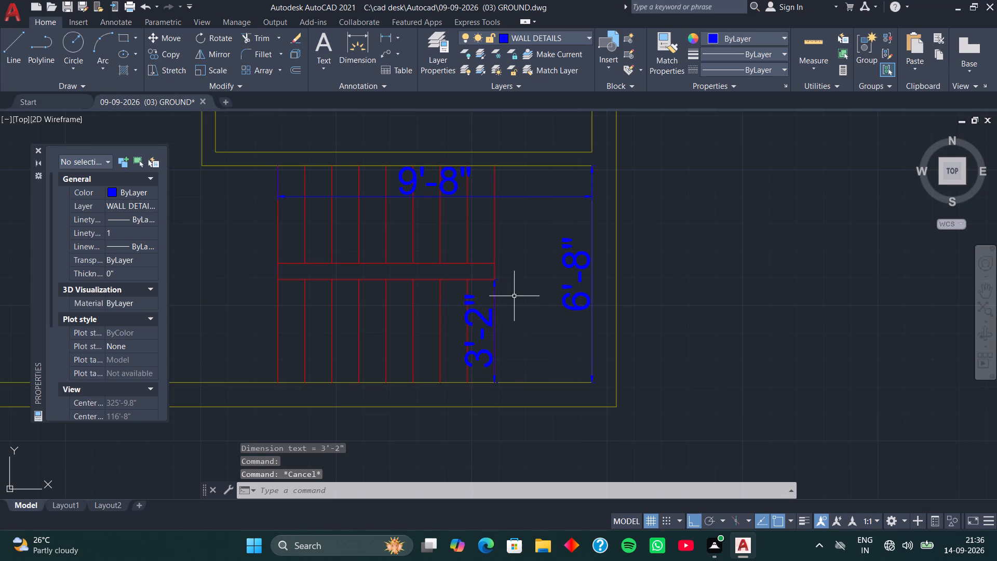
Measure the upper stair flight's width at its right end with a linear dimension, without placing the dimension.
left_click(389, 37)
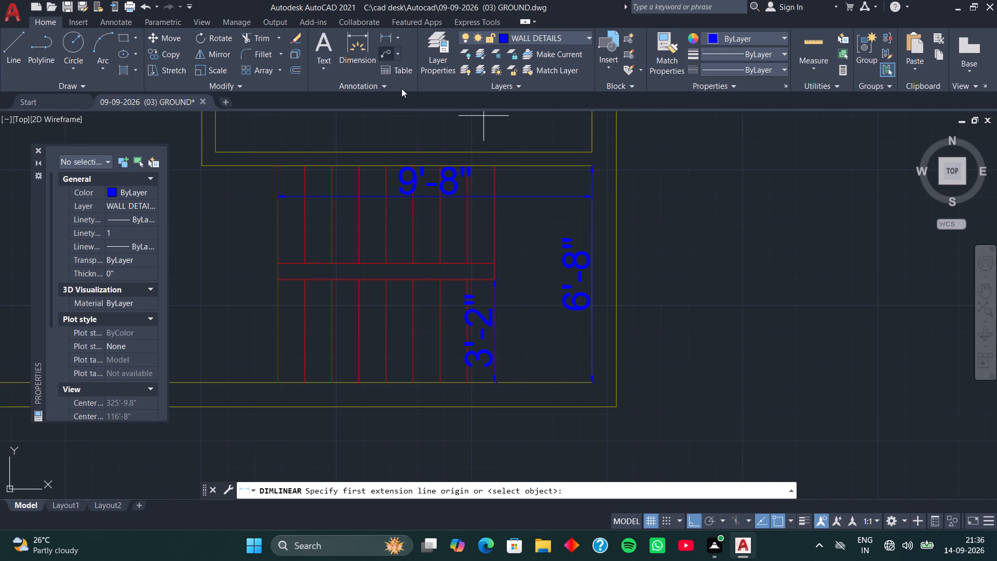
left_click(494, 164)
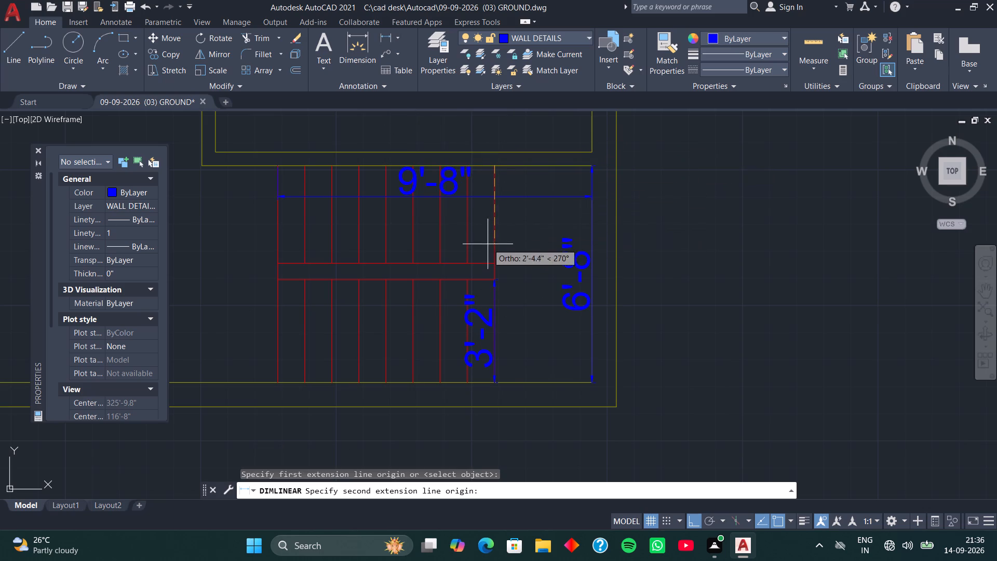
left_click(496, 260)
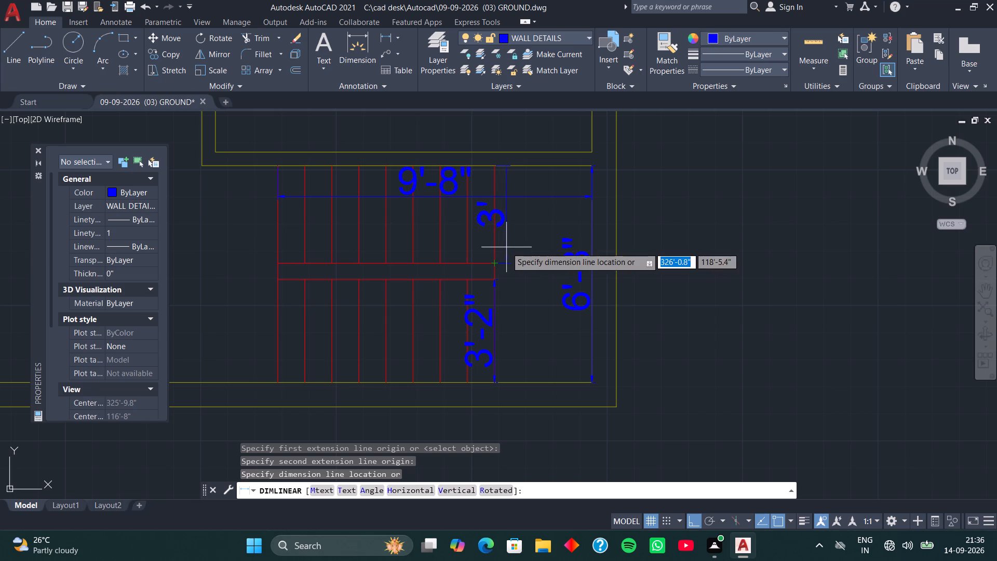
key("space")
Move the upper of the two horizontal lines between the stair flights down by 2 inches.
left_click(481, 264)
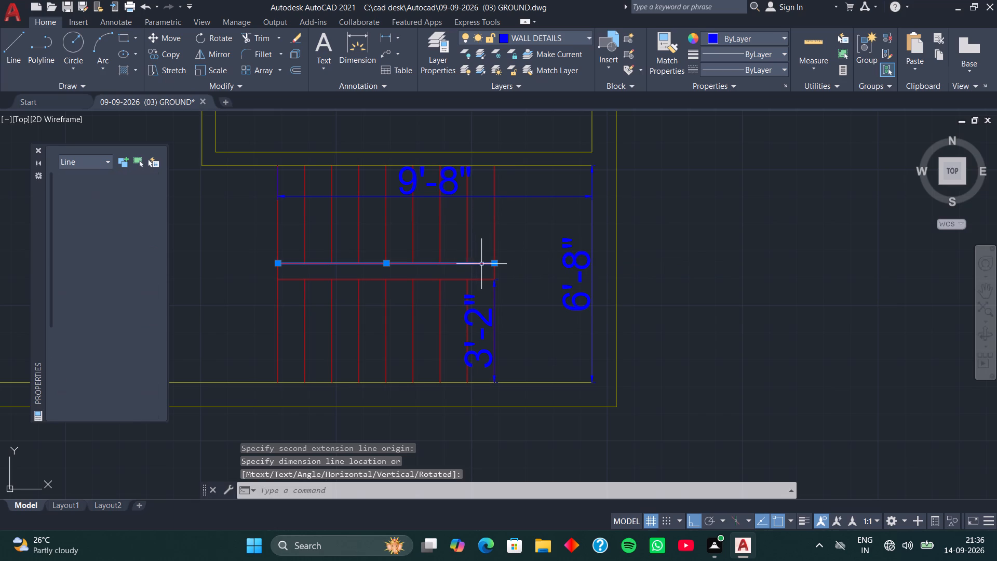
type("M")
key("space")
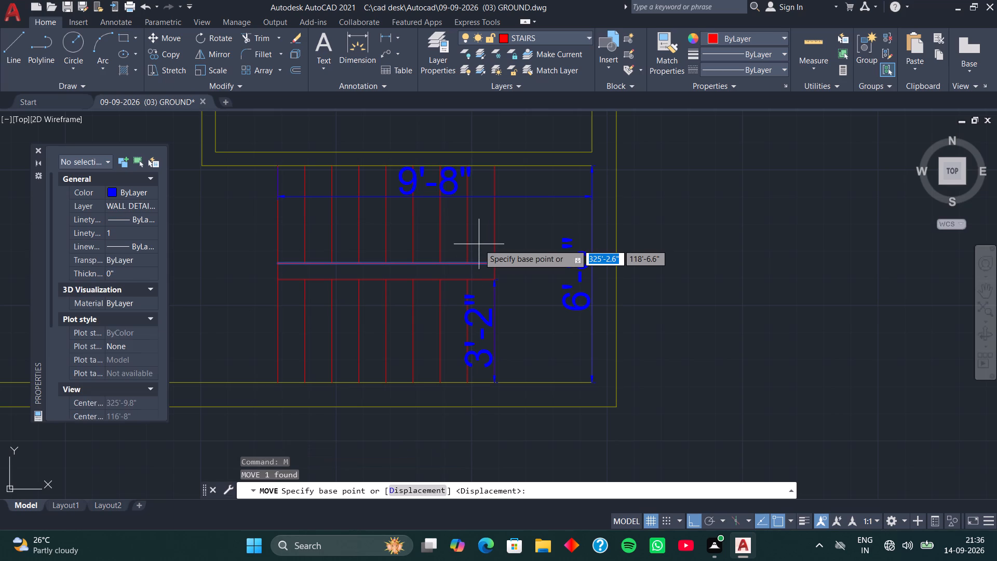
scroll(521, 298, "up", 3)
middle_click_drag(475, 230, 543, 268)
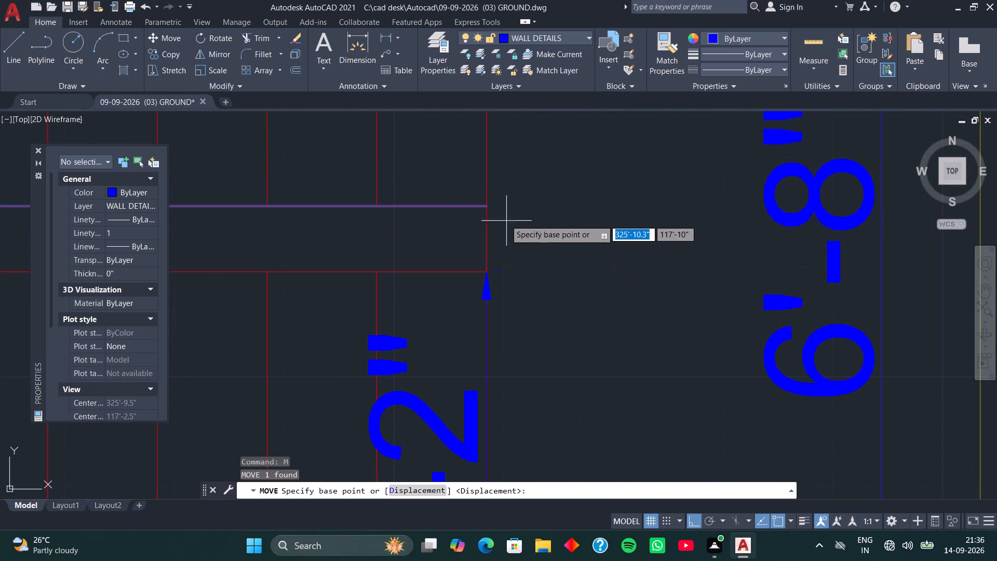
left_click(484, 204)
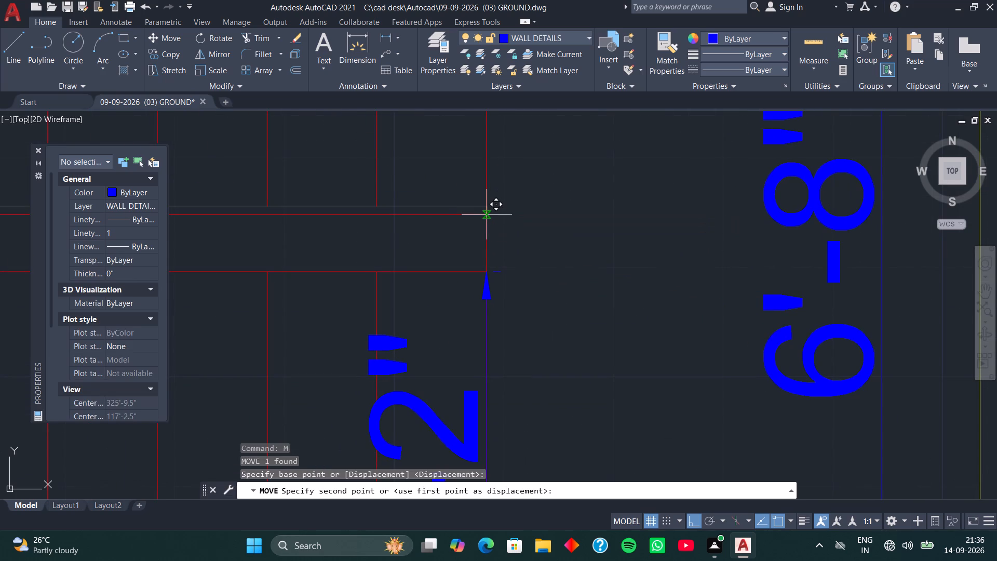
key("2")
key("Return")
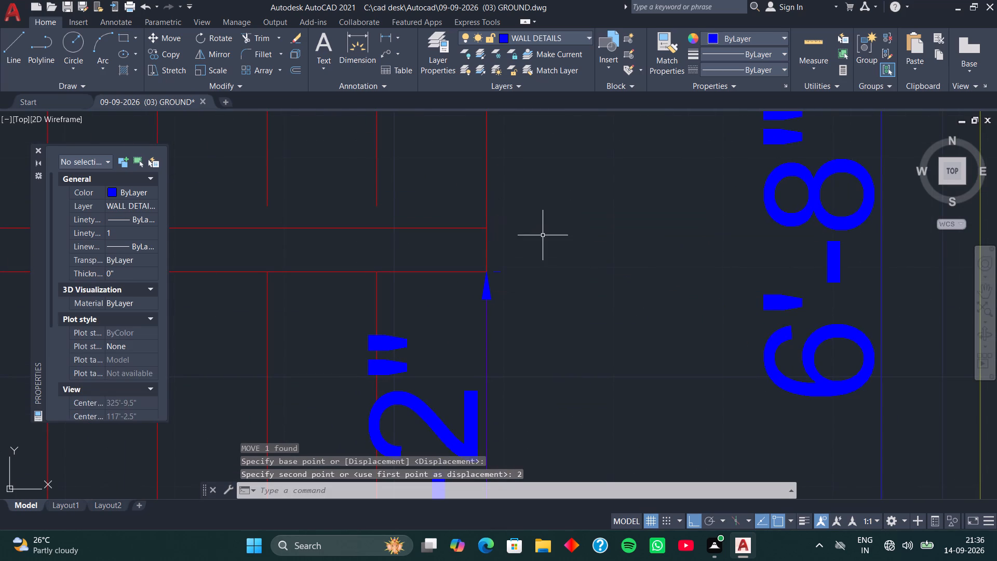
Extend the seven intermediate tread lines of the upper flight down to the upper horizontal line.
scroll(420, 202, "down", 3)
middle_click_drag(418, 191, 476, 201)
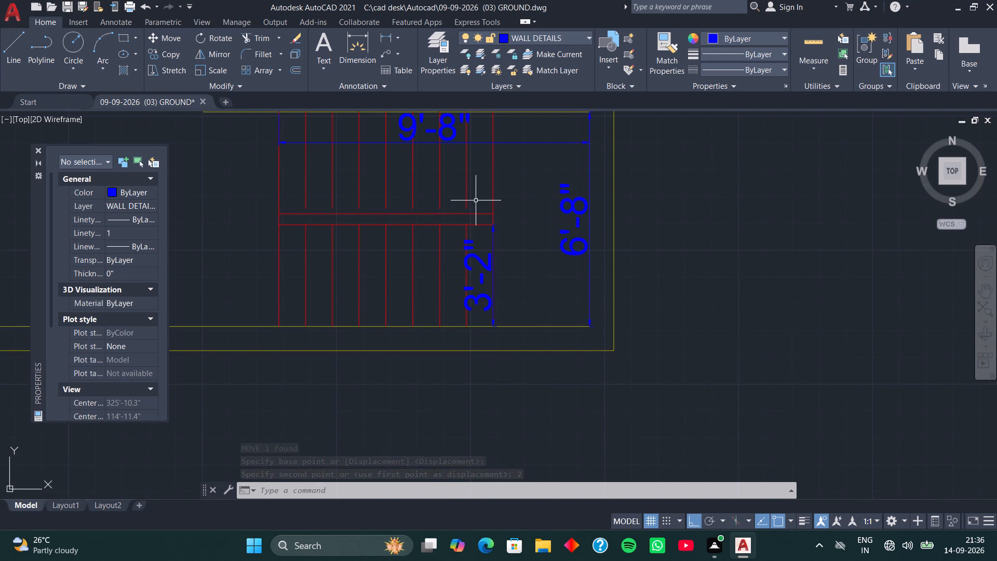
type("EX")
key("space")
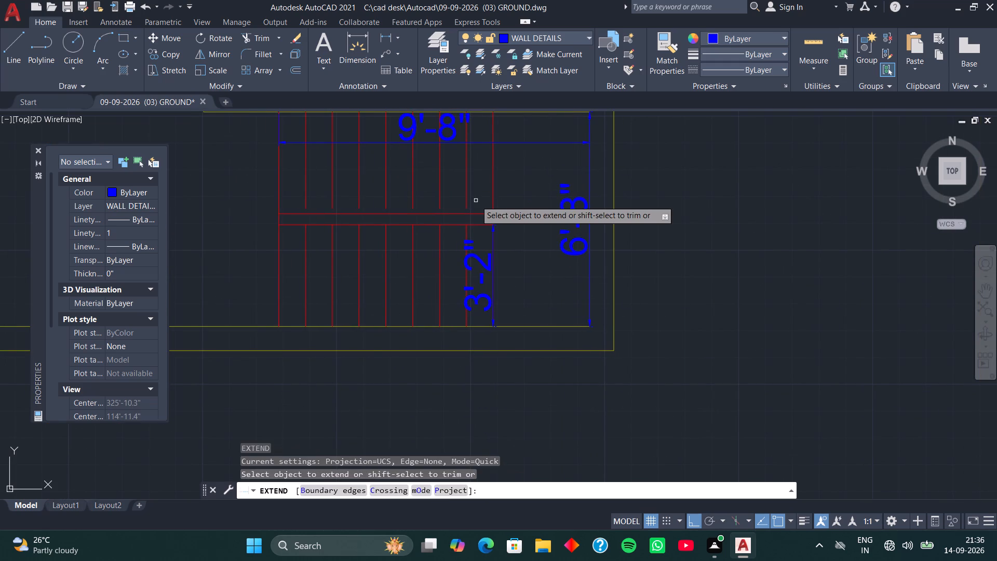
left_click_drag(470, 186, 304, 185)
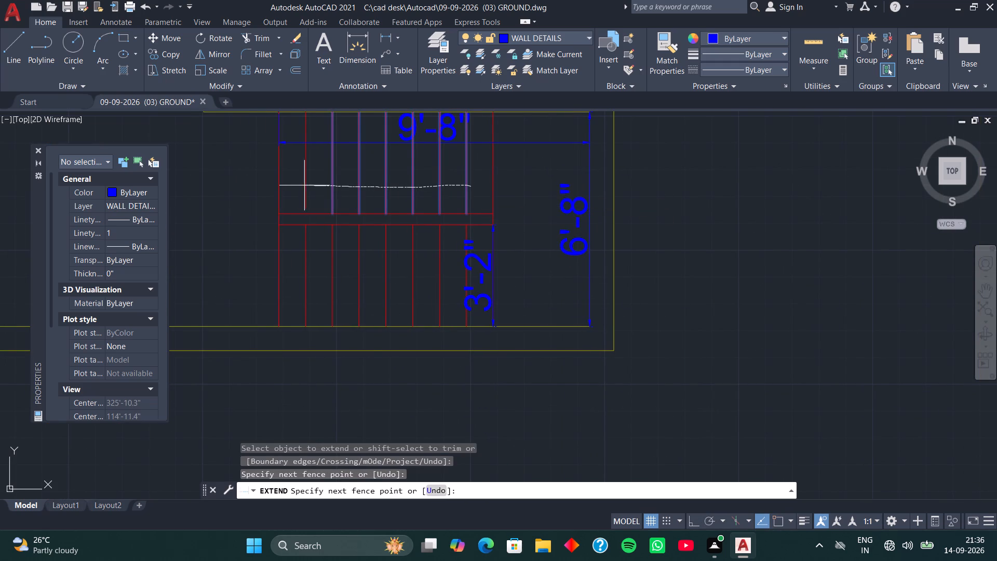
left_click_drag(304, 185, 299, 185)
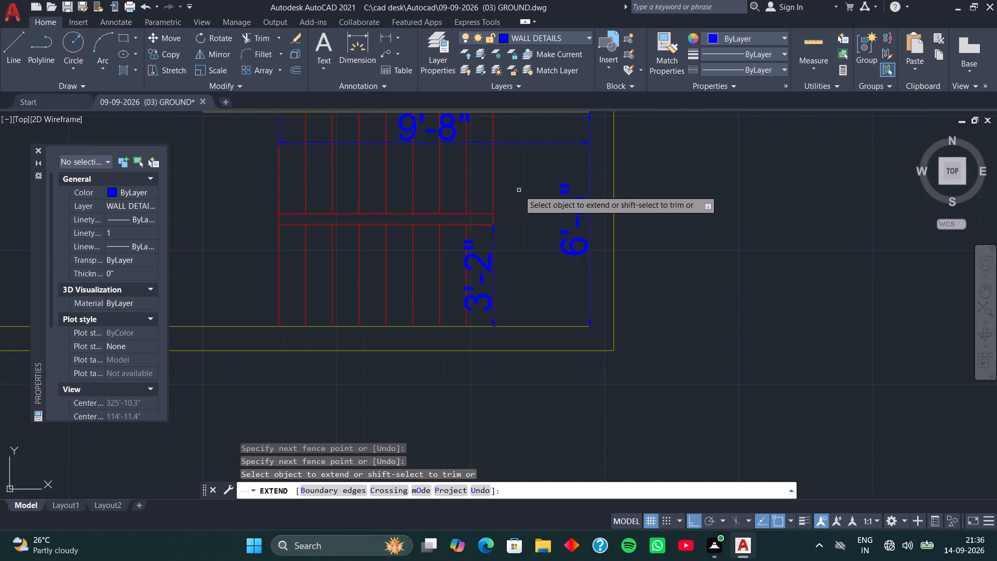
key("space")
Recheck the upper stair flight's width at its right end with a linear dimension, without placing the dimension.
left_click(390, 35)
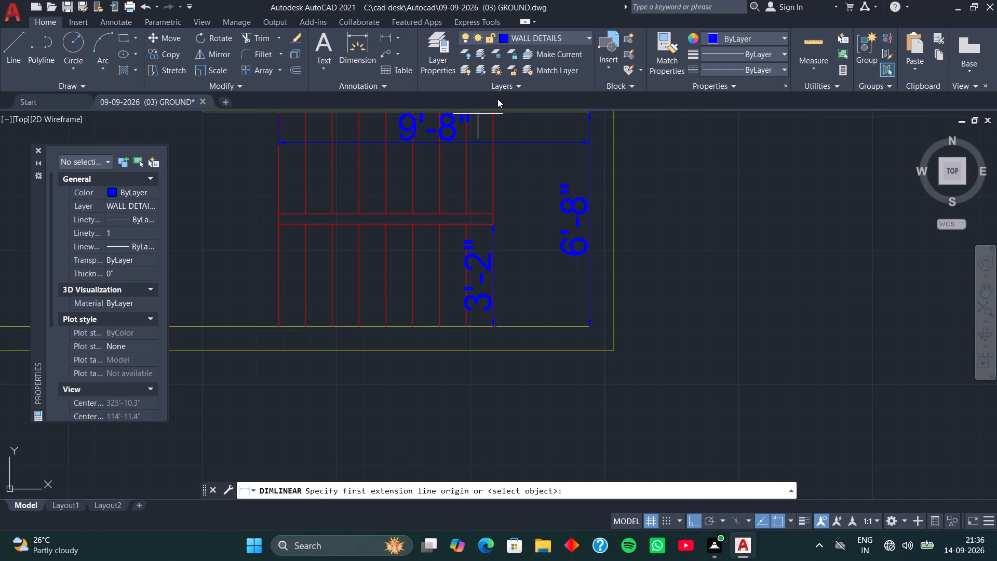
middle_click_drag(516, 150, 489, 223)
left_click(466, 188)
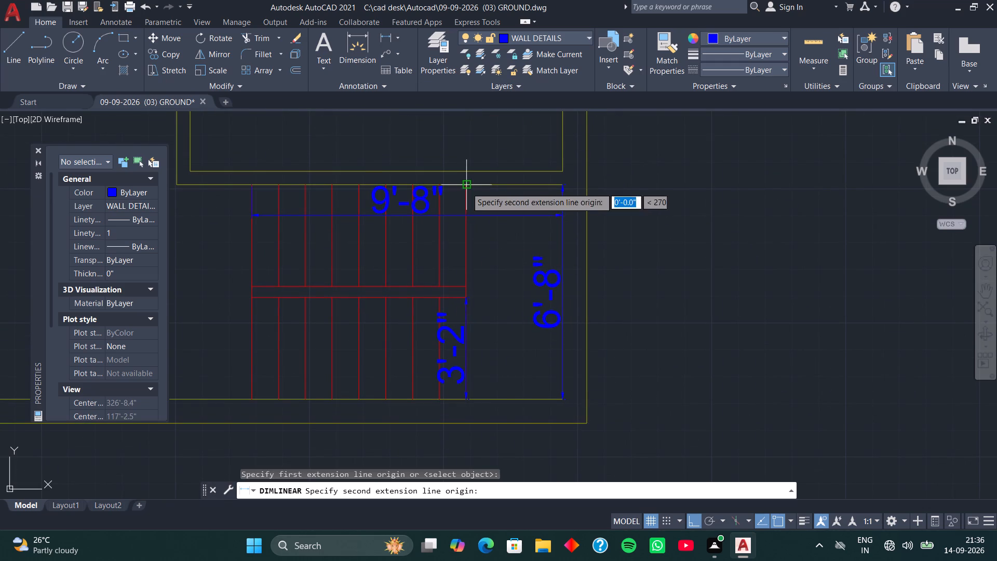
left_click(467, 284)
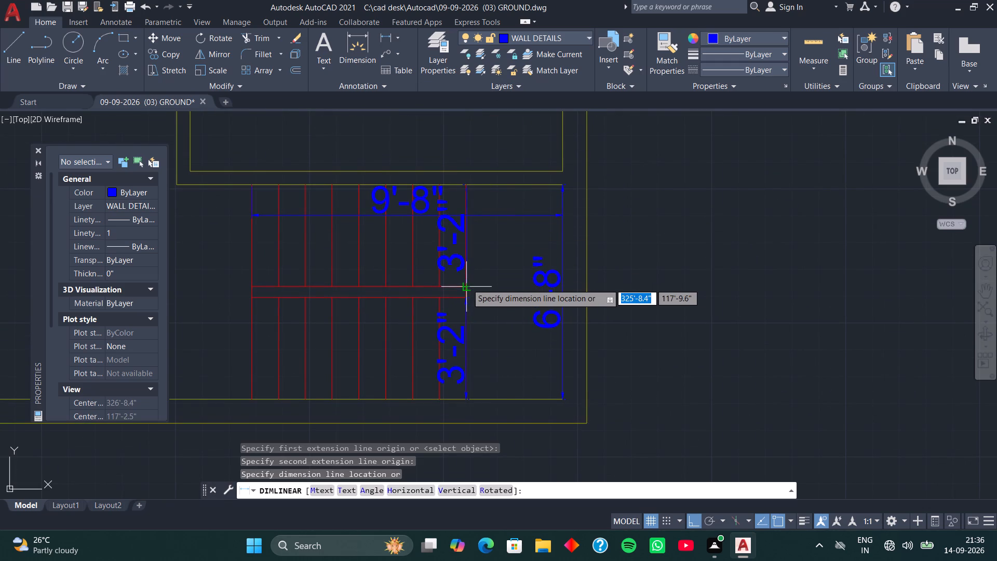
key("space")
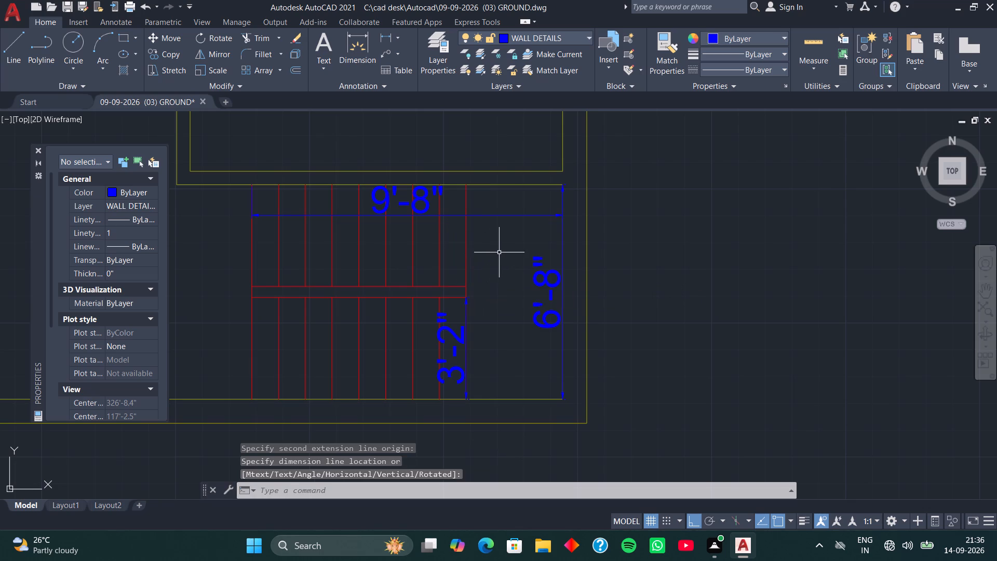
Move the lower flight's 3'-2" width dimension line sideways, clear of the treads, into the landing area.
scroll(474, 376, "down", 1)
left_click(468, 353)
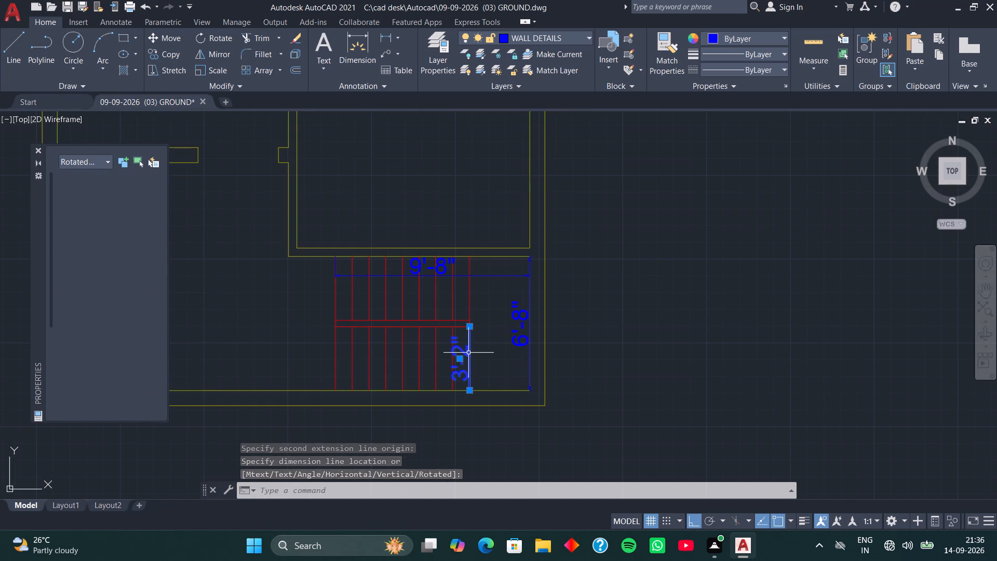
left_click(462, 362)
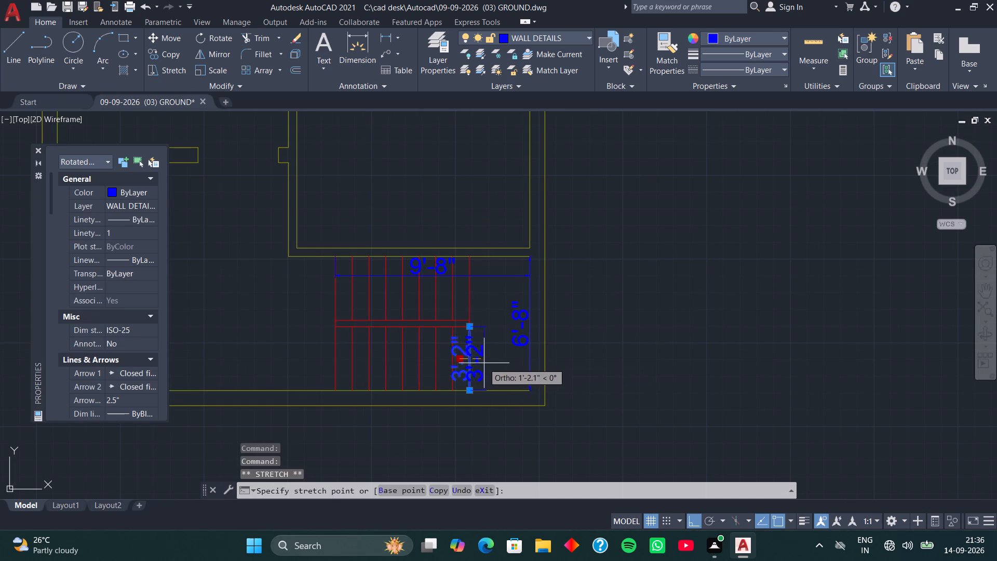
scroll(484, 363, "up", 3)
middle_click_drag(484, 363, 385, 296)
left_click(394, 298)
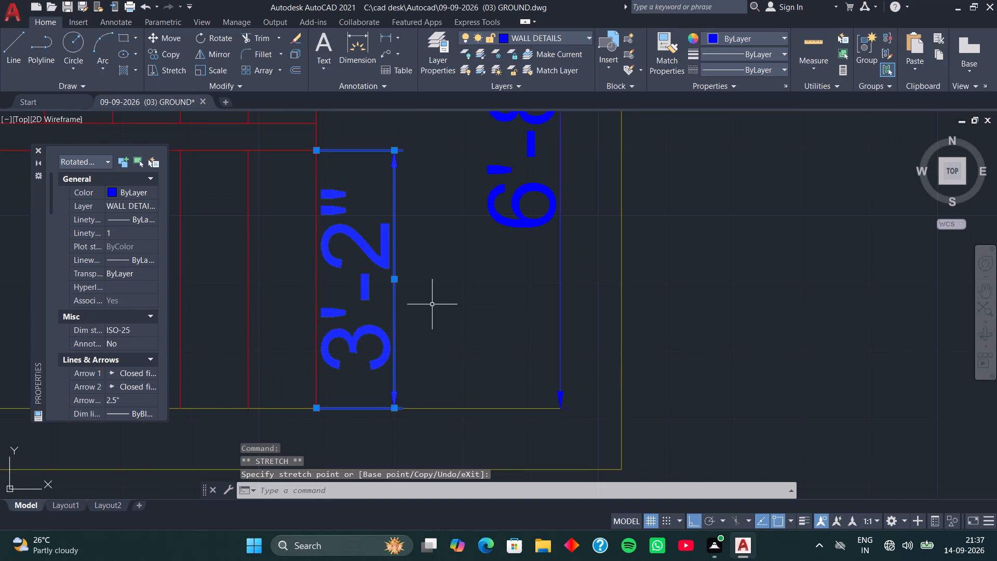
scroll(433, 304, "down", 2)
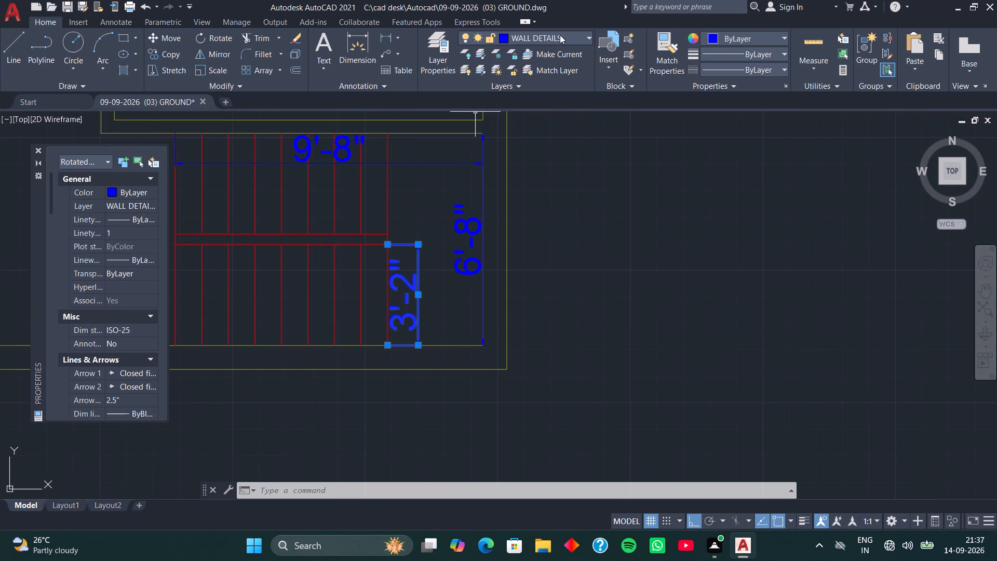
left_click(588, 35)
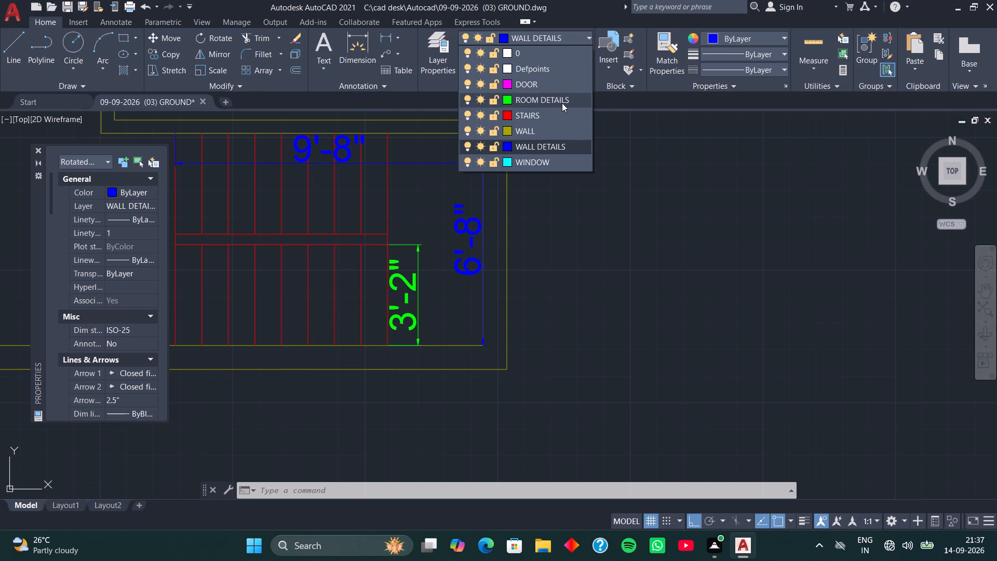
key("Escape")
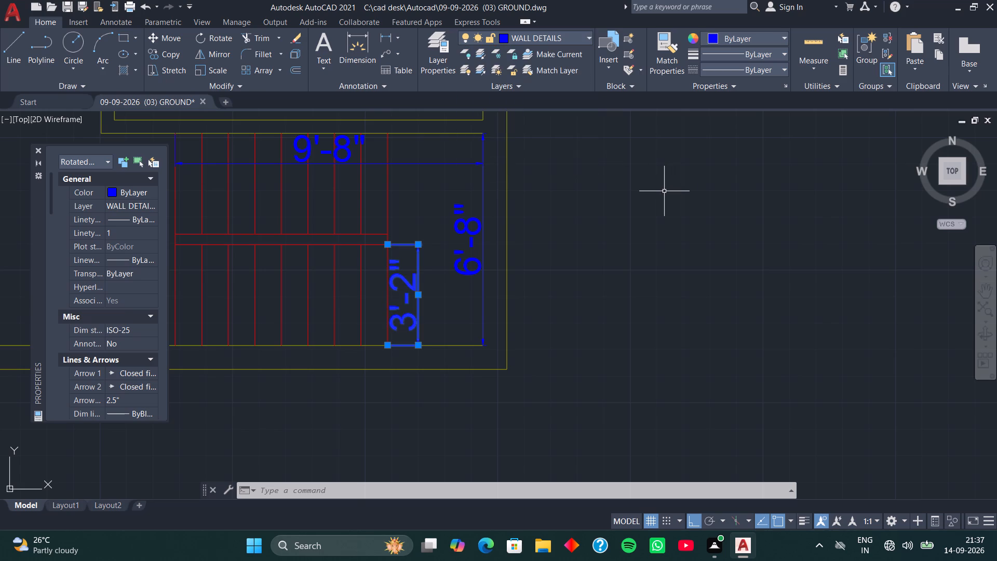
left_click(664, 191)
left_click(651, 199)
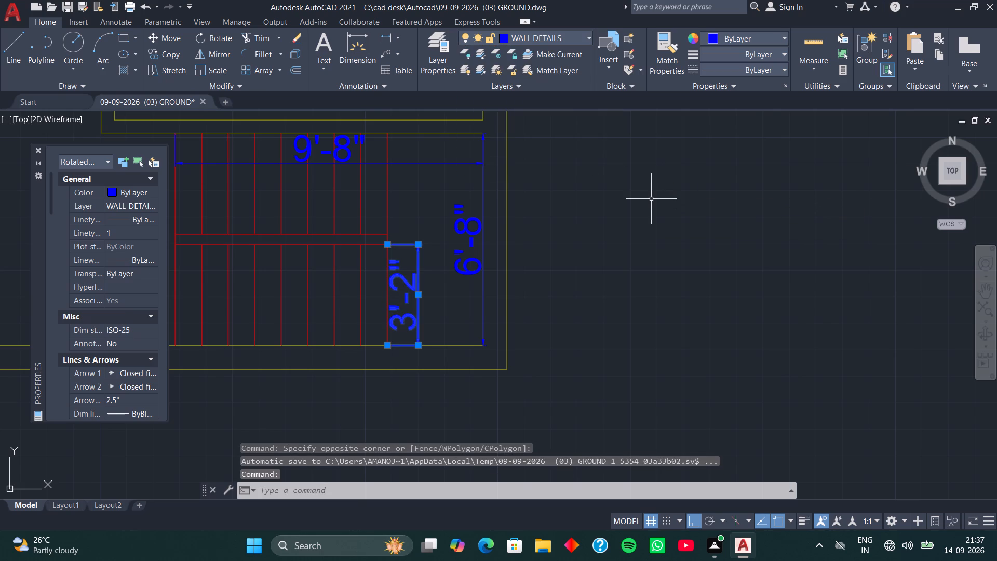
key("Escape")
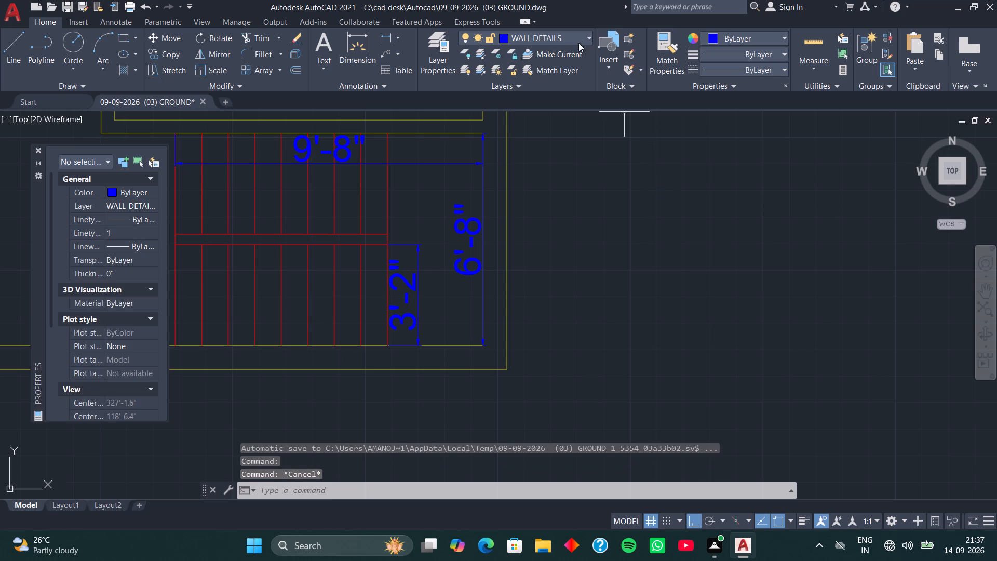
On the ROOM DETAILS layer, draw a horizontal direction line about 8'-1.5" long across the upper stair flight, ending on the landing.
left_click(584, 38)
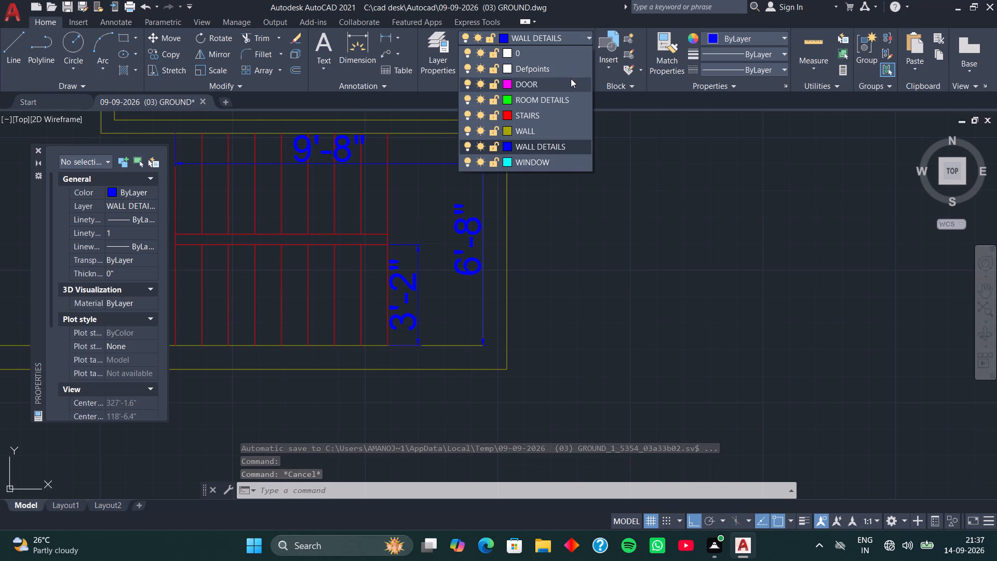
left_click(570, 104)
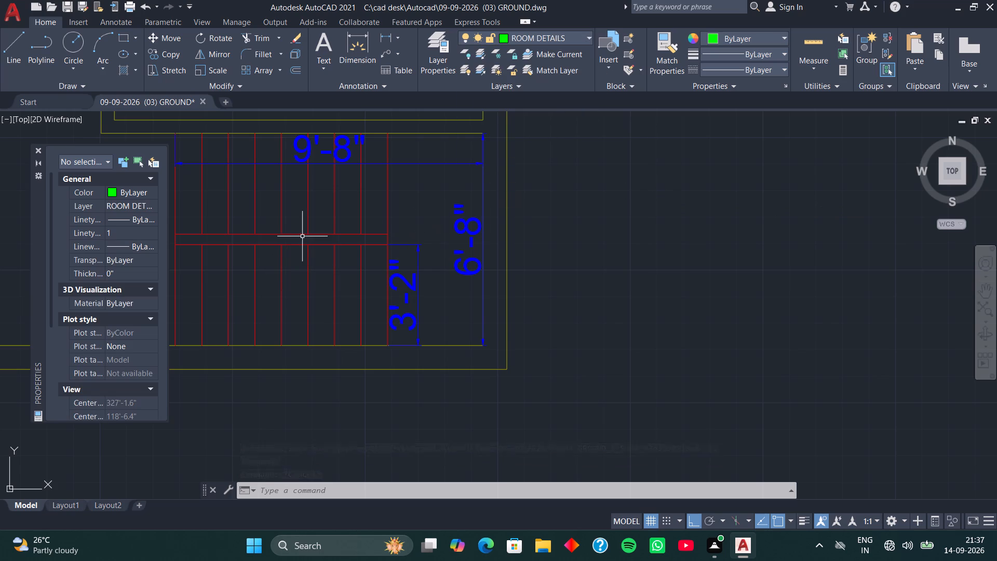
middle_click_drag(297, 233, 481, 212)
middle_click_drag(486, 244, 487, 245)
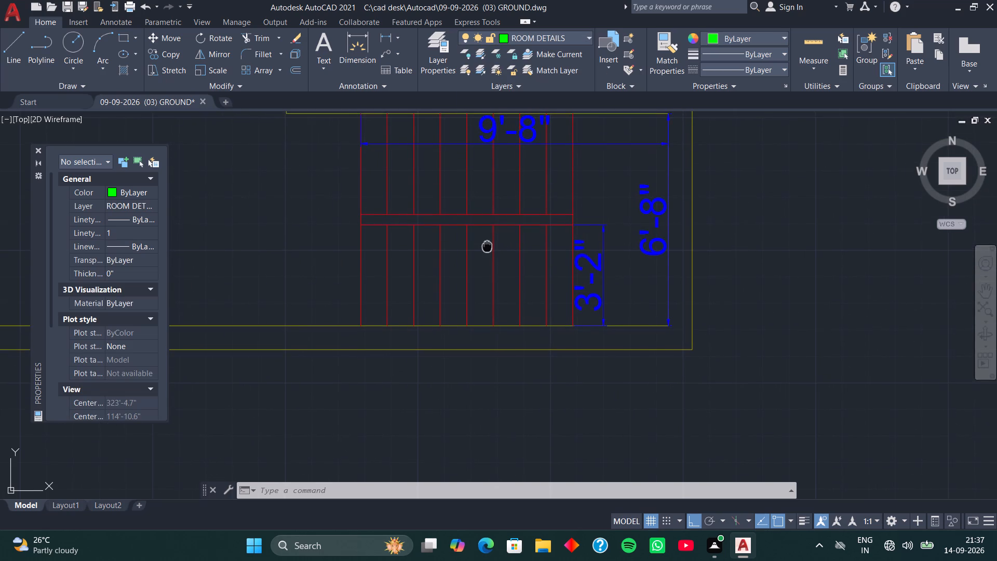
middle_click_drag(487, 245, 489, 262)
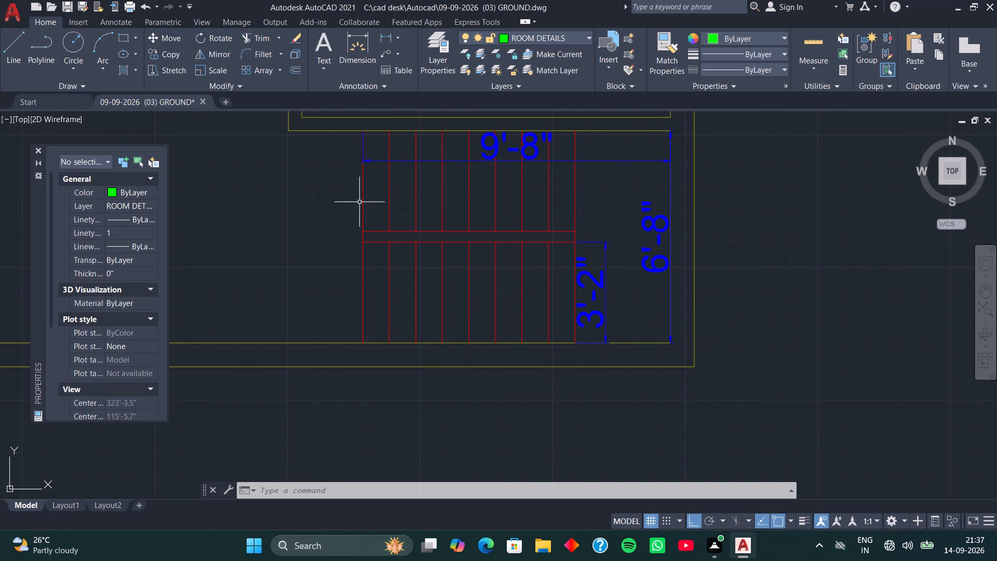
type("L")
key("space")
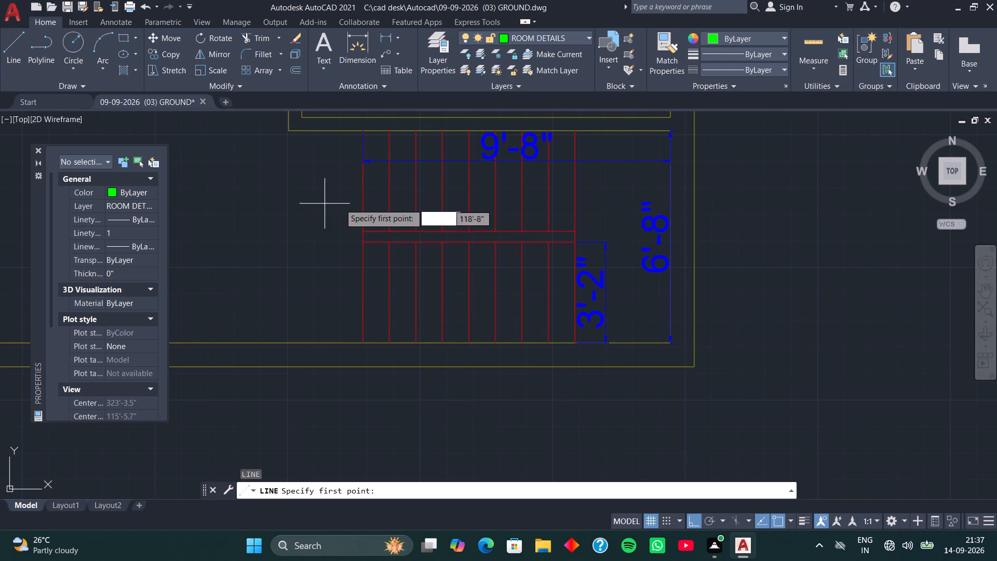
left_click(334, 191)
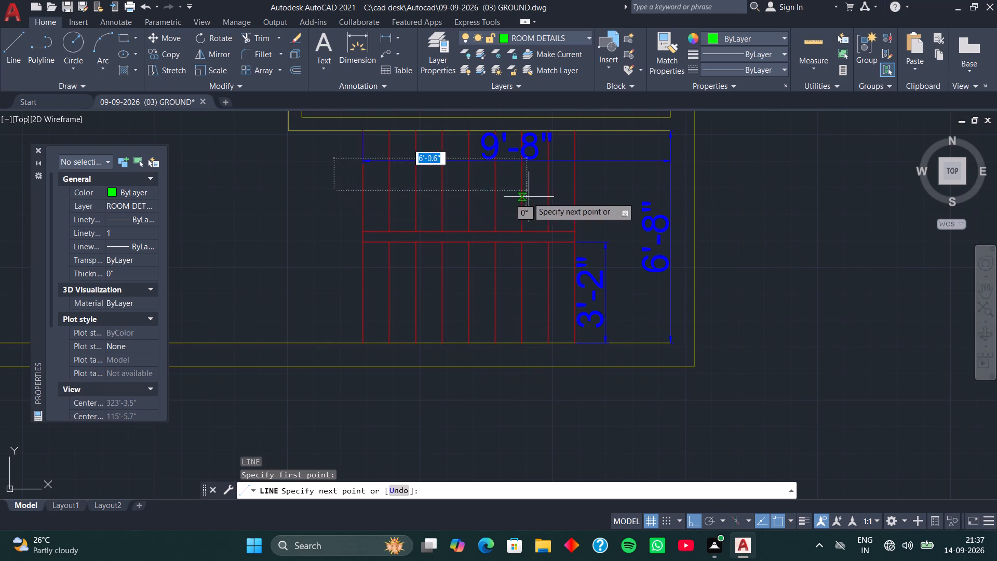
left_click(592, 190)
Draw the arrowhead's lower half: about 7" down from the direction line's landing end, plus a roughly 1'-2" slanted line to the tip.
scroll(589, 196, "up", 3)
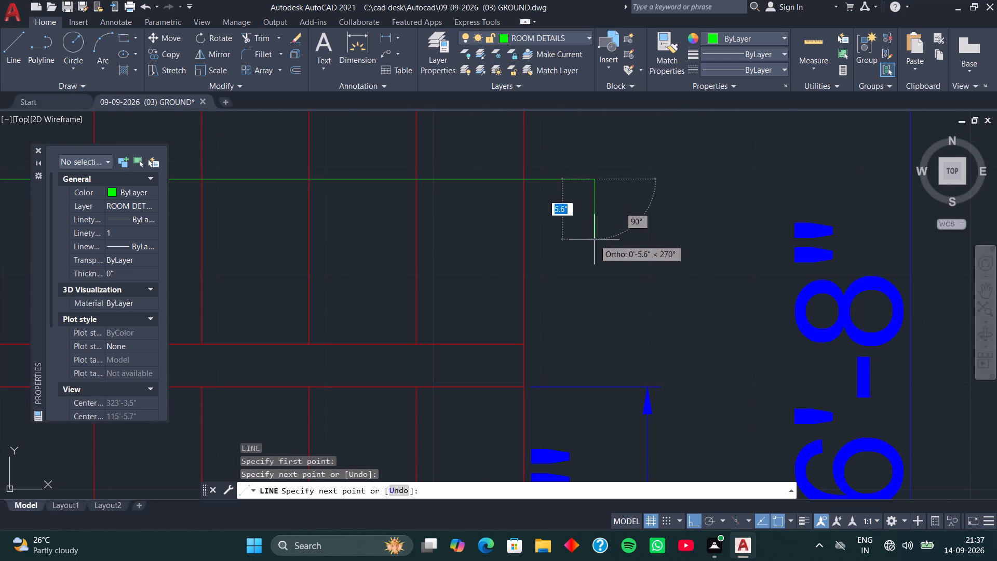
left_click(597, 253)
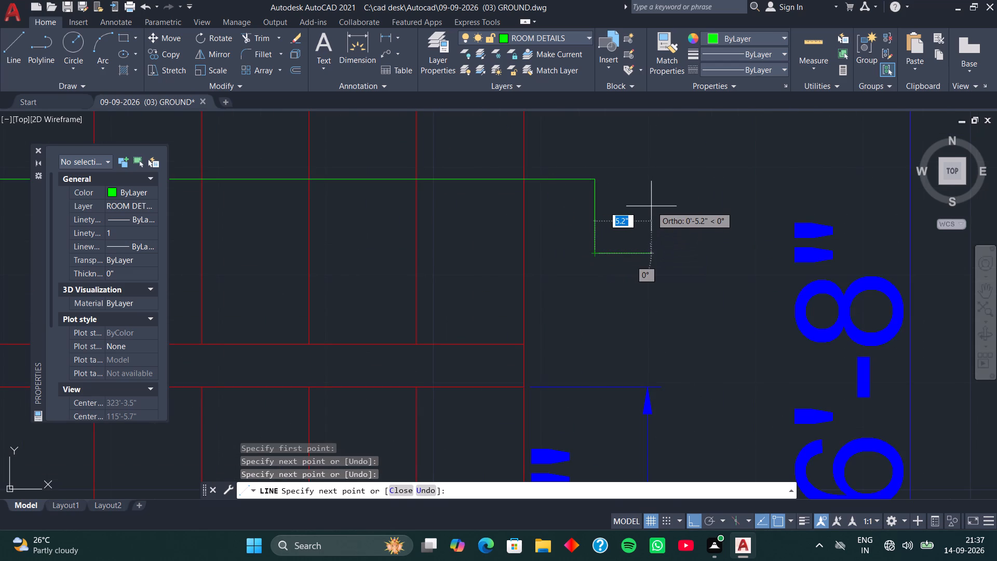
key("F8")
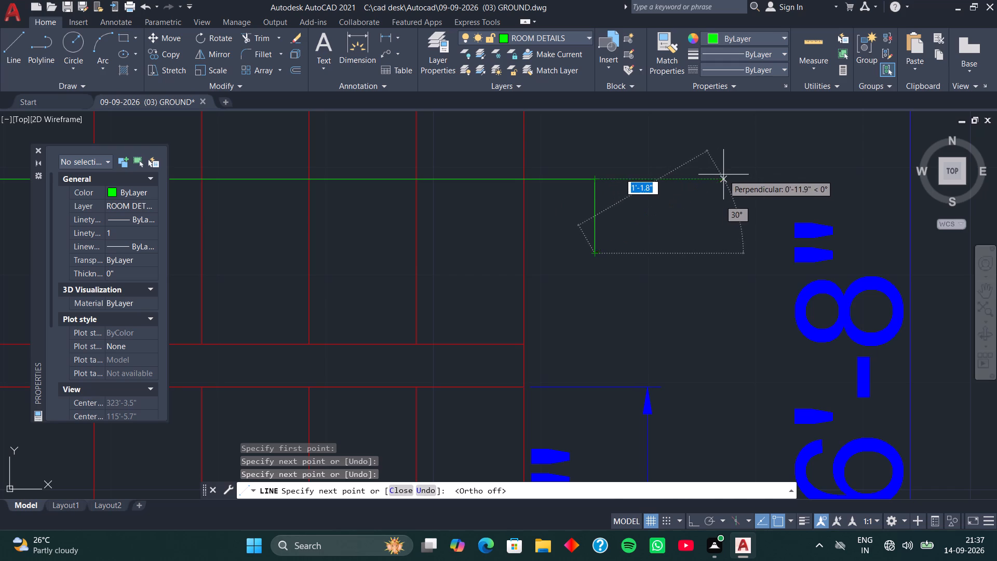
left_click(724, 175)
key("space")
Mirror the two half-arrowhead lines about the direction line's axis, keeping the originals, to complete the triangle.
left_click(722, 179)
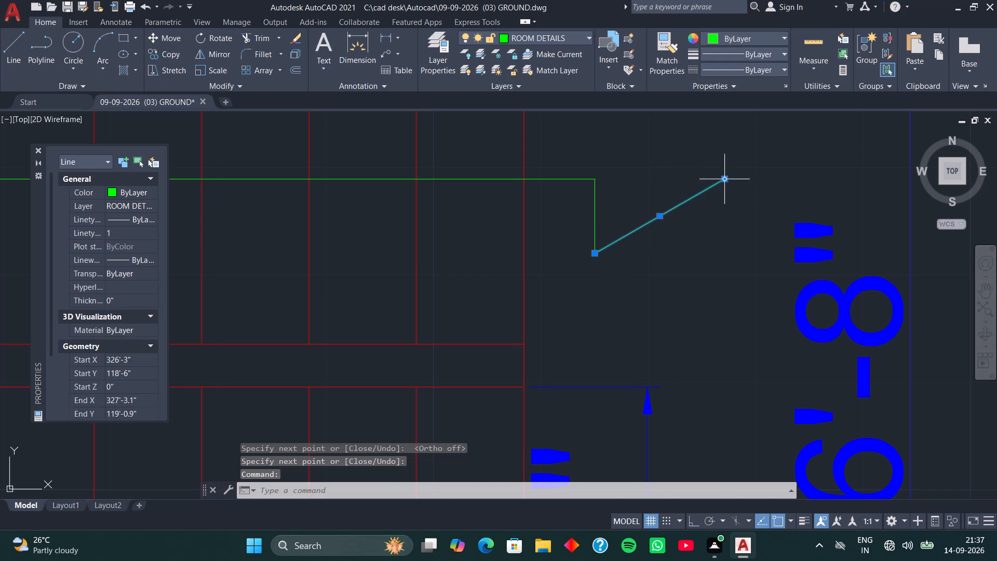
left_click(594, 207)
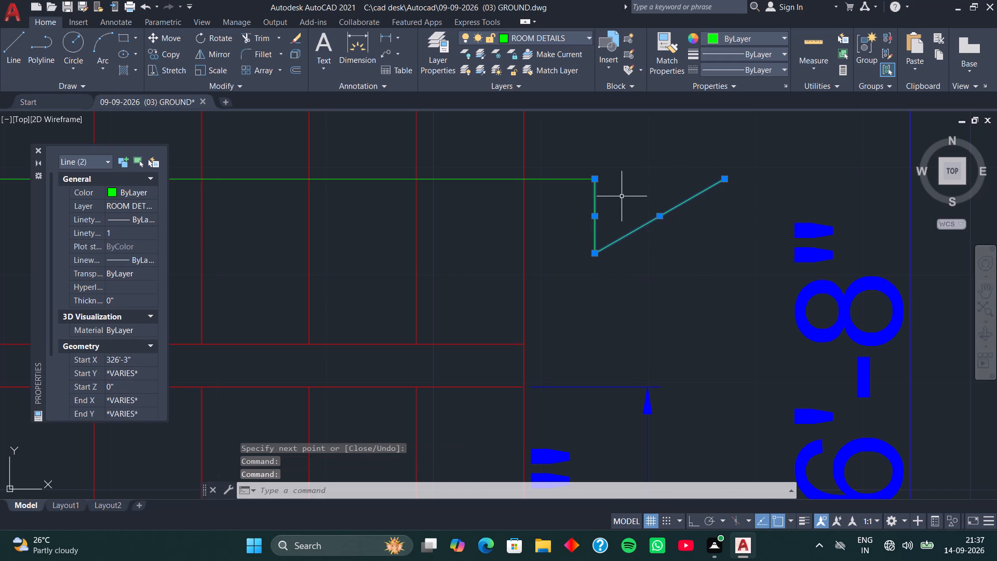
key("m")
key("i")
key("space")
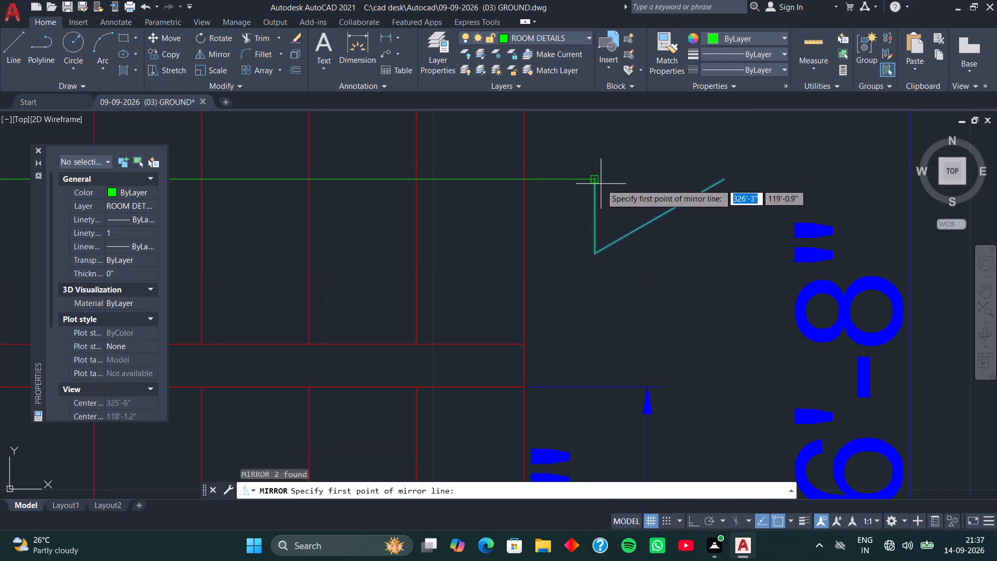
left_click(592, 178)
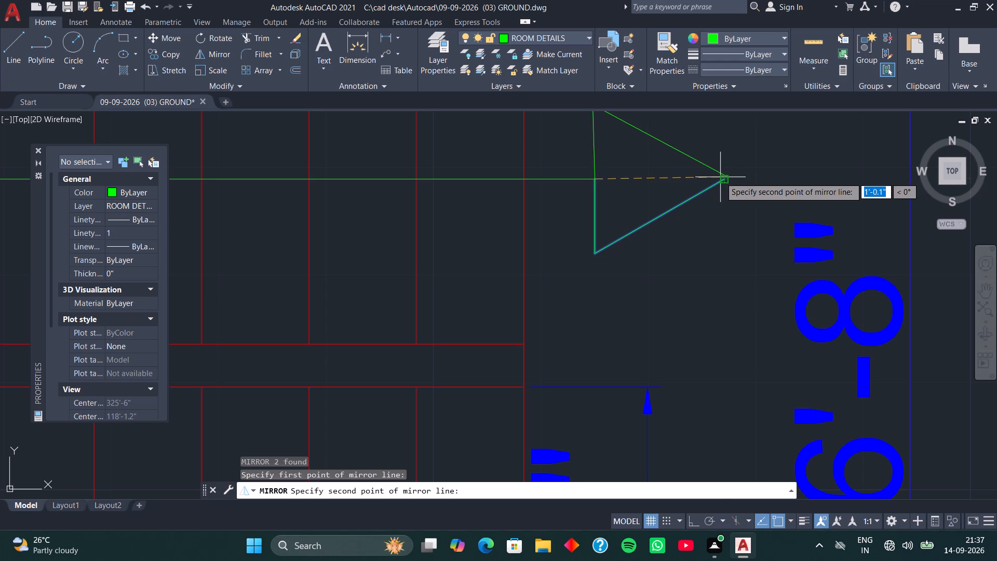
left_click(722, 178)
key("space")
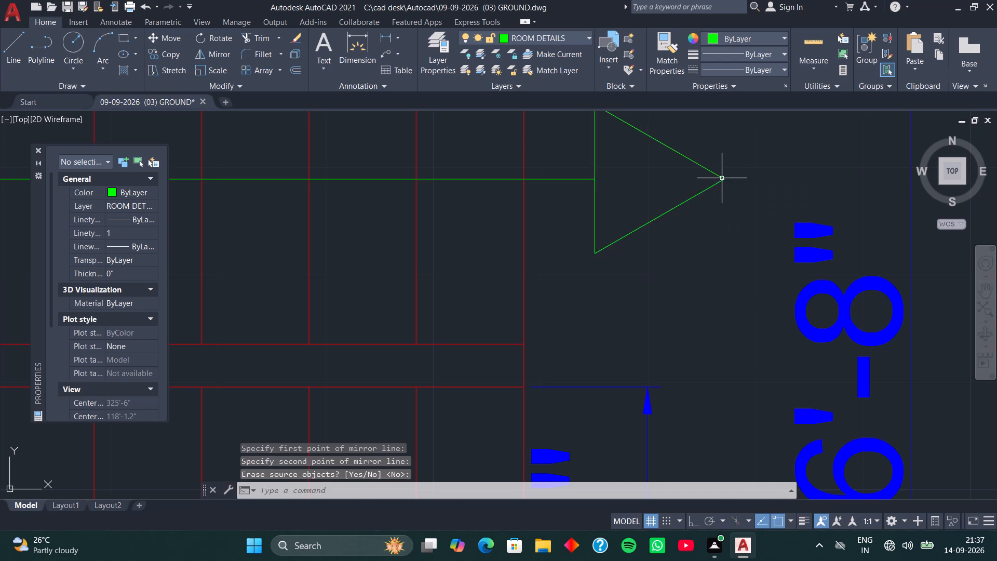
Fill the stair arrowhead triangle with a Solid hatch.
scroll(652, 176, "down", 1)
key("h")
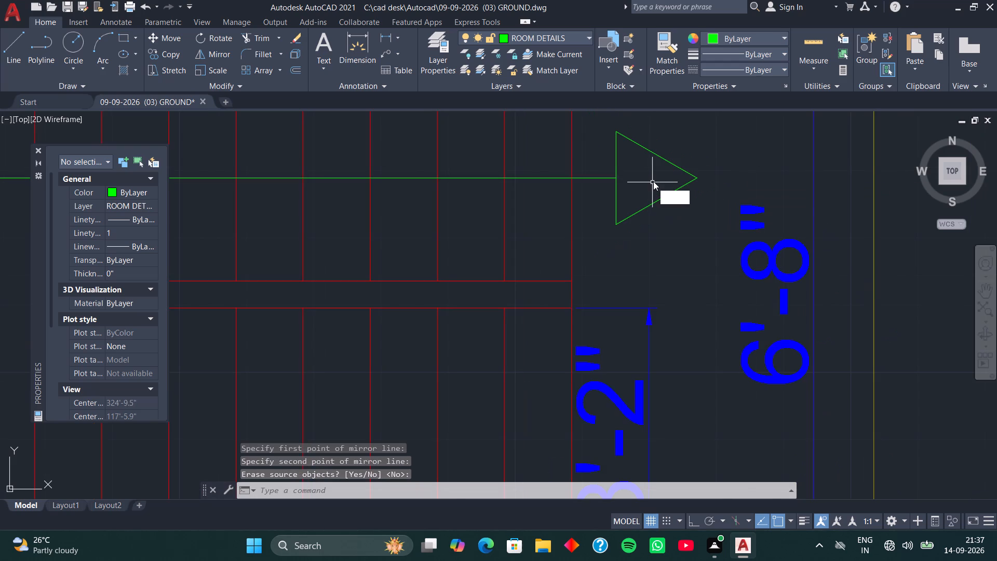
key("space")
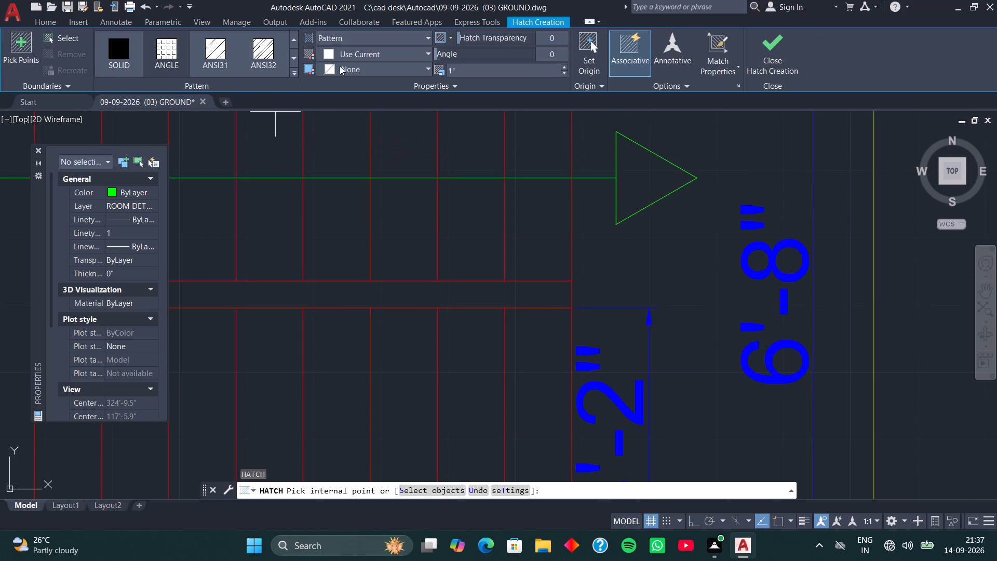
left_click(425, 38)
left_click(408, 56)
left_click(634, 169)
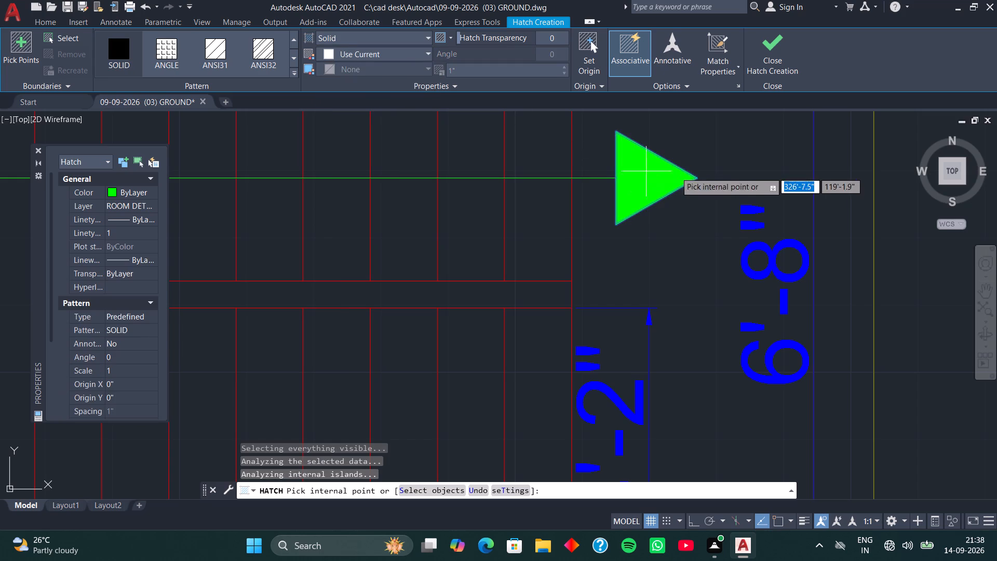
left_click(776, 57)
Examine the staircase with its direction arrow and dimensions within the bottom room.
scroll(726, 157, "down", 2)
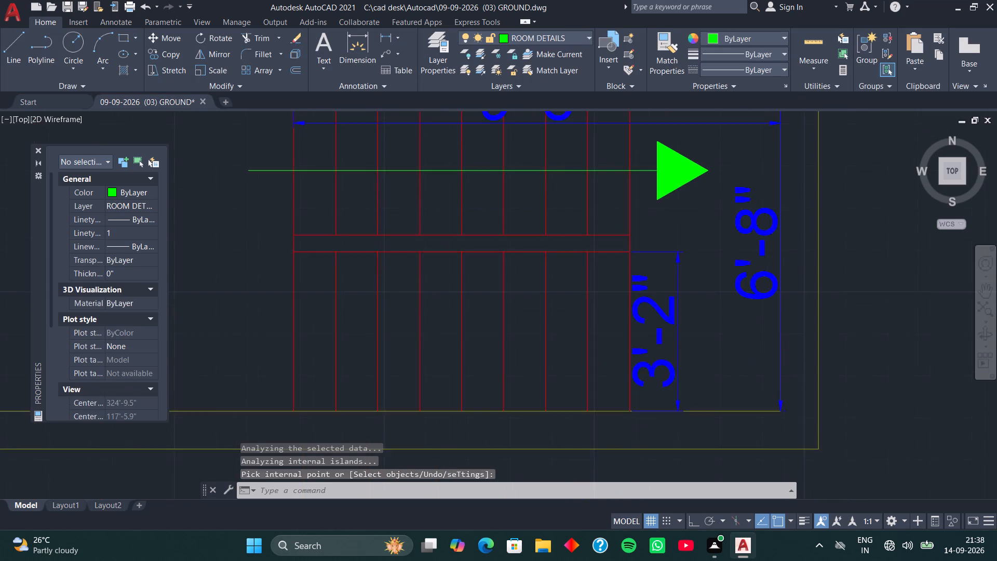
scroll(726, 157, "down", 1)
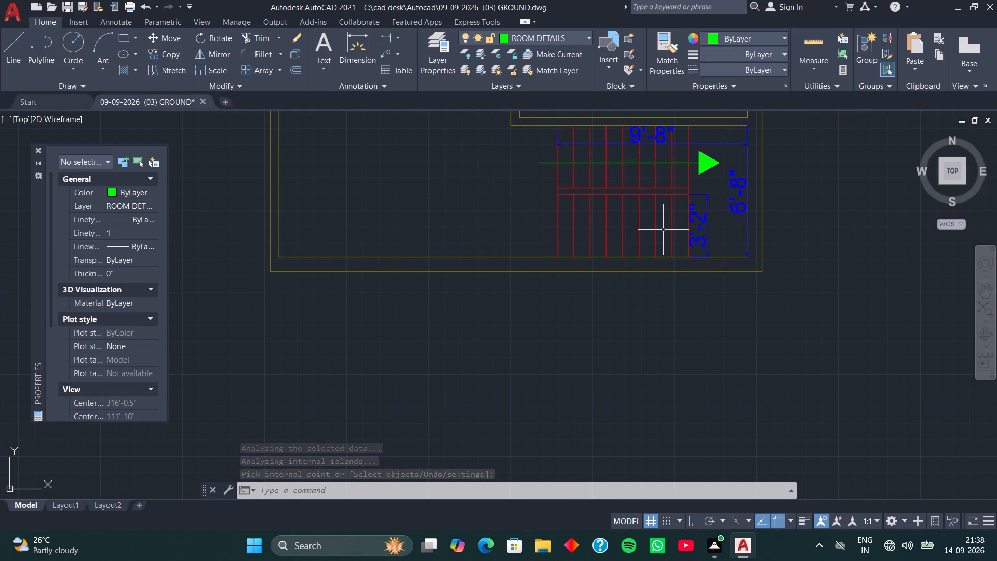
scroll(644, 229, "down", 1)
middle_click_drag(636, 218, 516, 271)
scroll(633, 224, "down", 1)
scroll(491, 266, "up", 3)
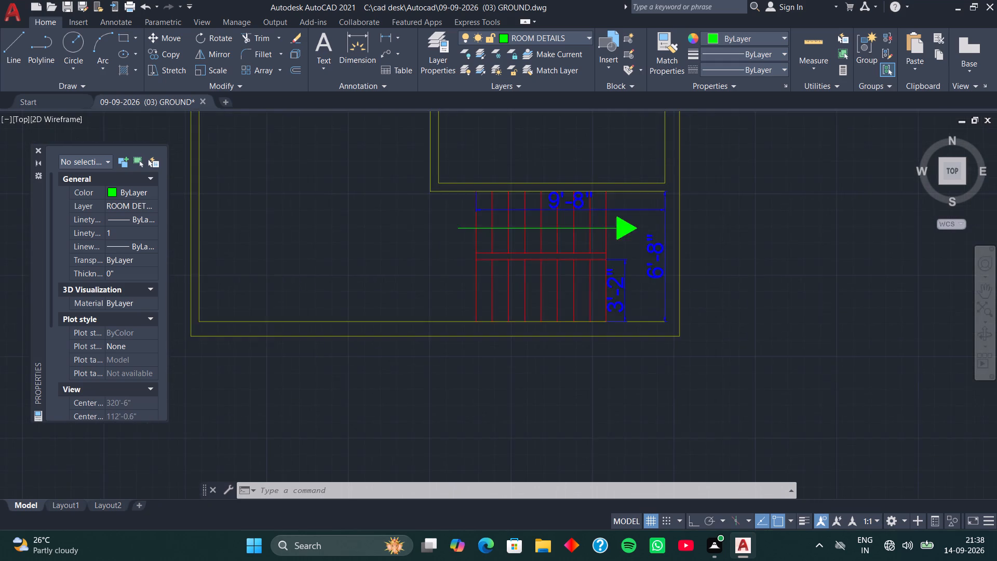
scroll(504, 209, "up", 2)
scroll(757, 230, "down", 2)
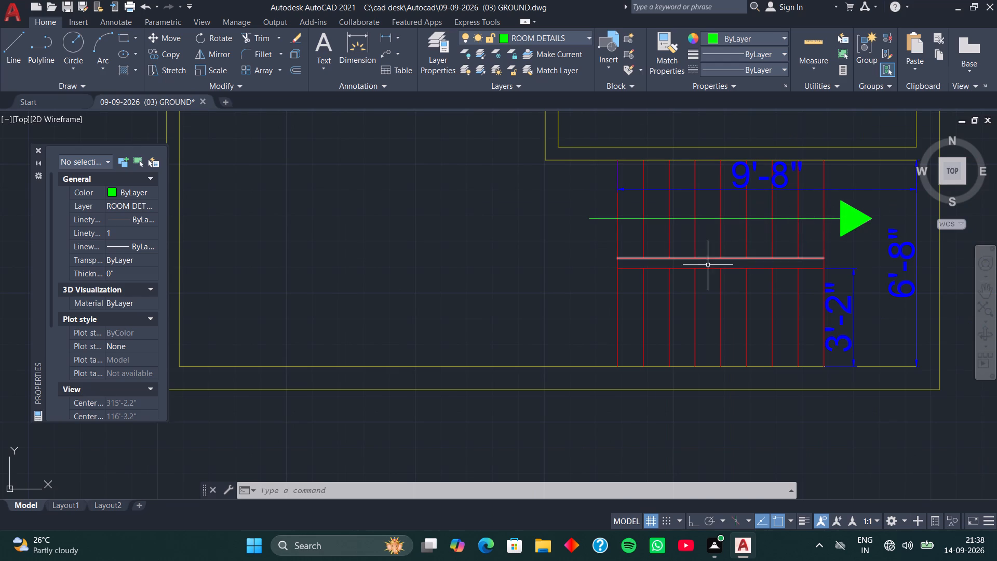
Make WINDOW the current layer.
scroll(568, 249, "down", 2)
middle_click_drag(546, 247, 554, 304)
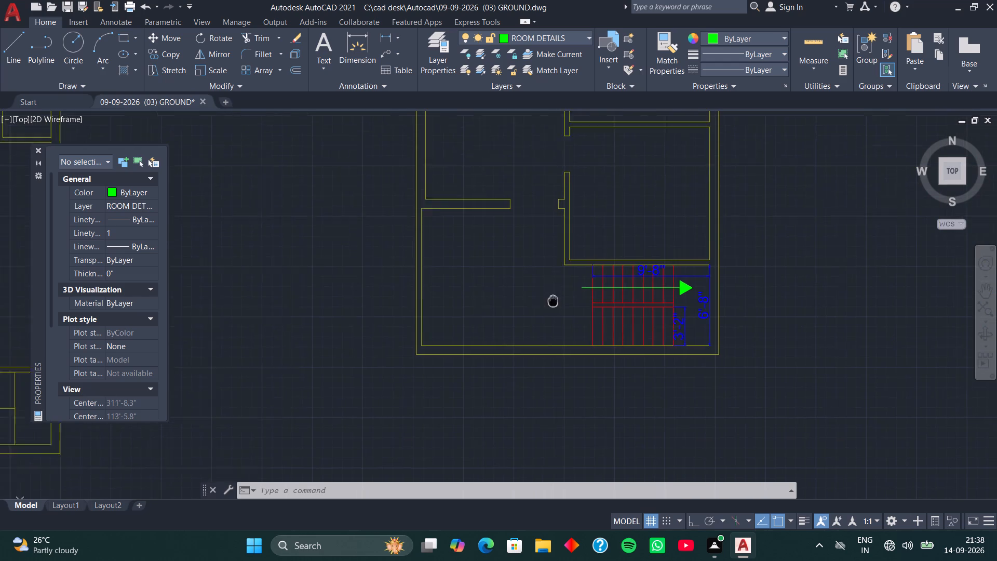
middle_click_drag(554, 304, 557, 333)
middle_click_drag(526, 179, 482, 212)
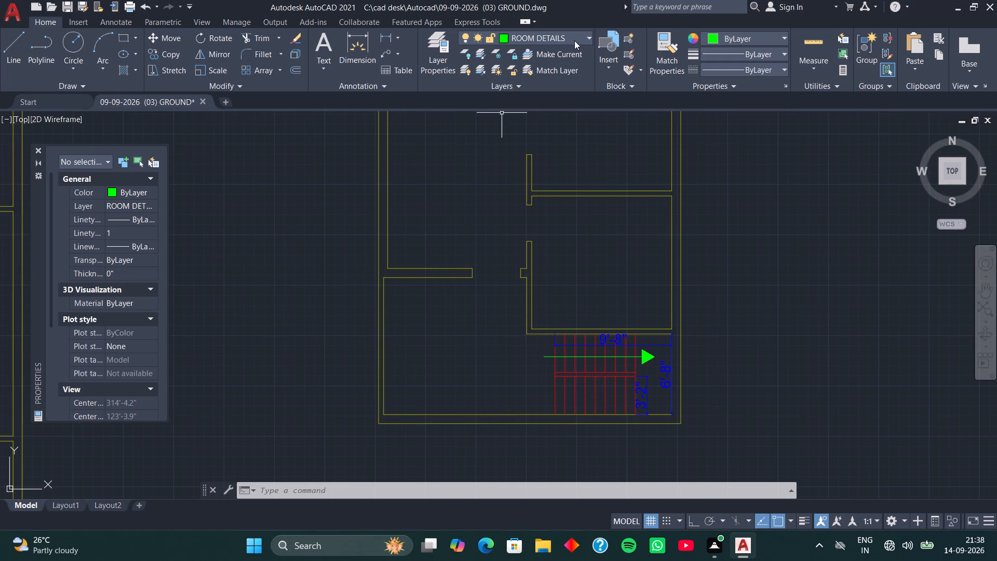
left_click(583, 37)
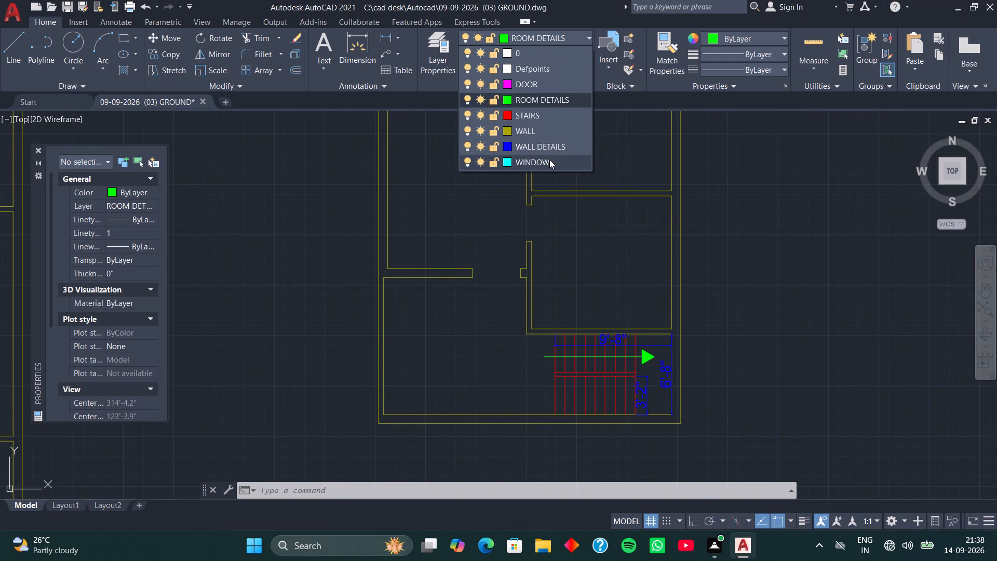
left_click(549, 159)
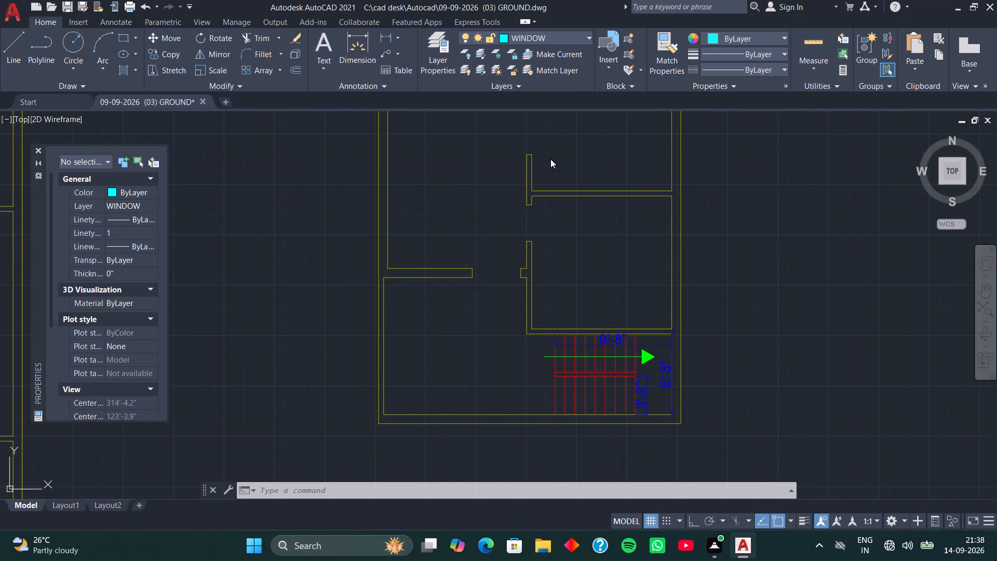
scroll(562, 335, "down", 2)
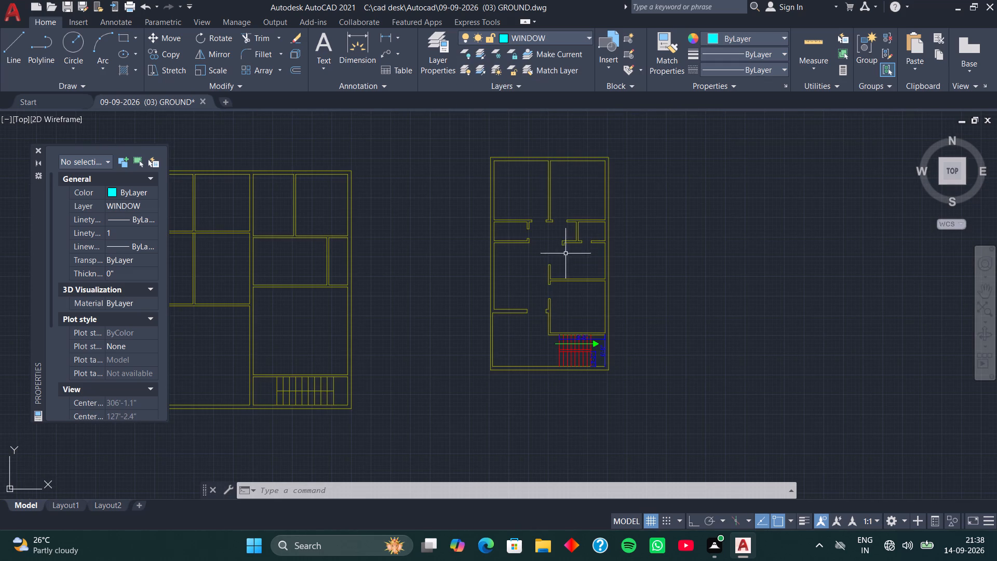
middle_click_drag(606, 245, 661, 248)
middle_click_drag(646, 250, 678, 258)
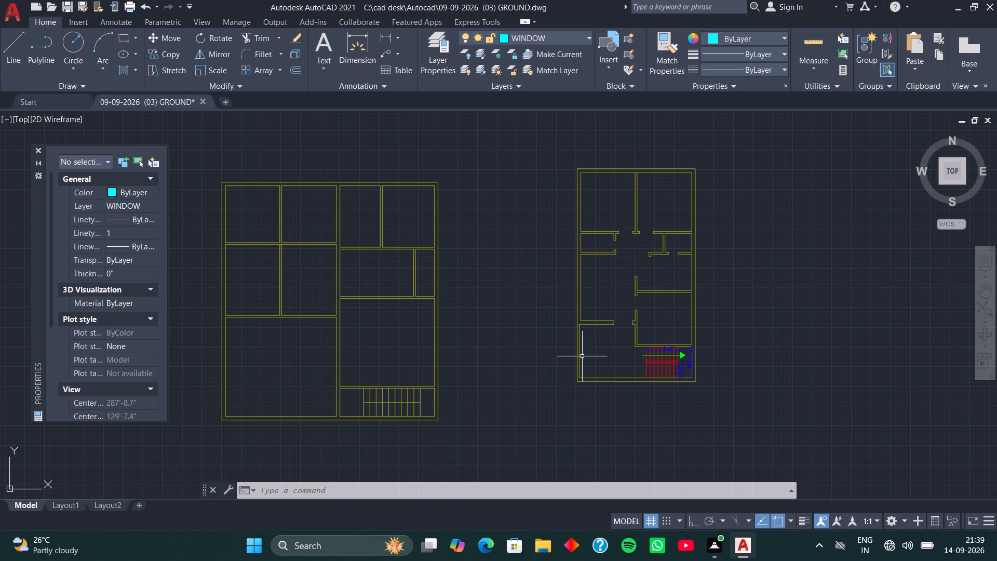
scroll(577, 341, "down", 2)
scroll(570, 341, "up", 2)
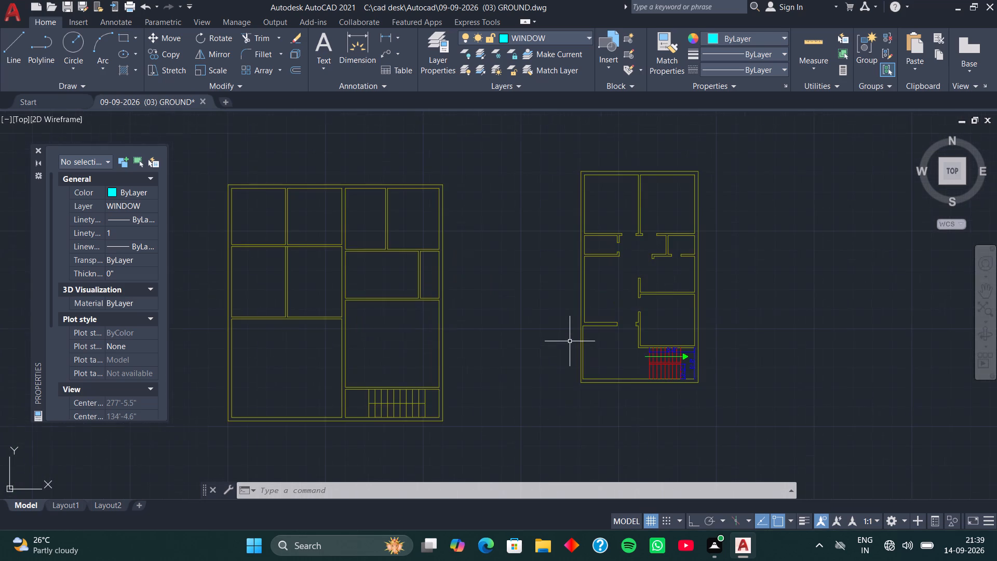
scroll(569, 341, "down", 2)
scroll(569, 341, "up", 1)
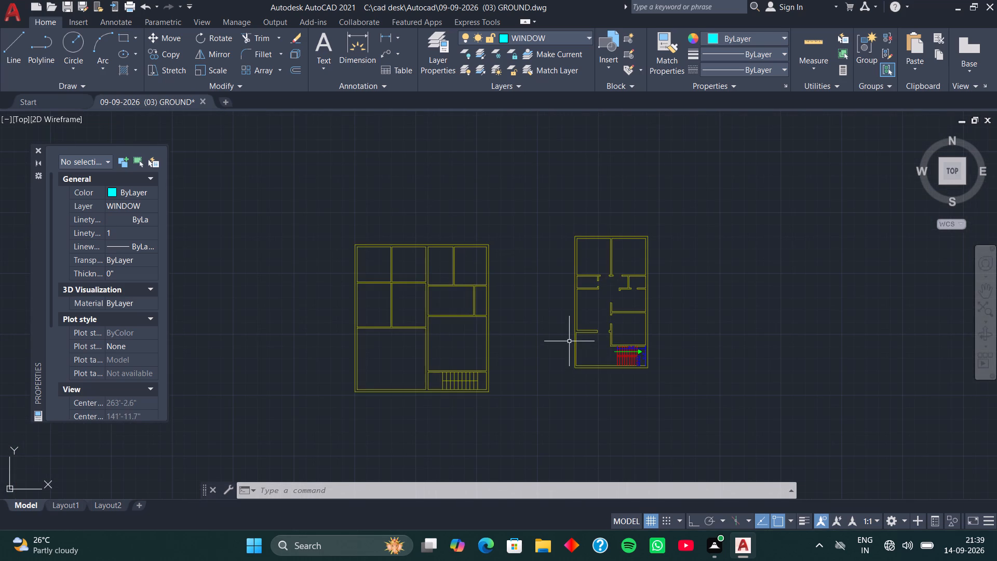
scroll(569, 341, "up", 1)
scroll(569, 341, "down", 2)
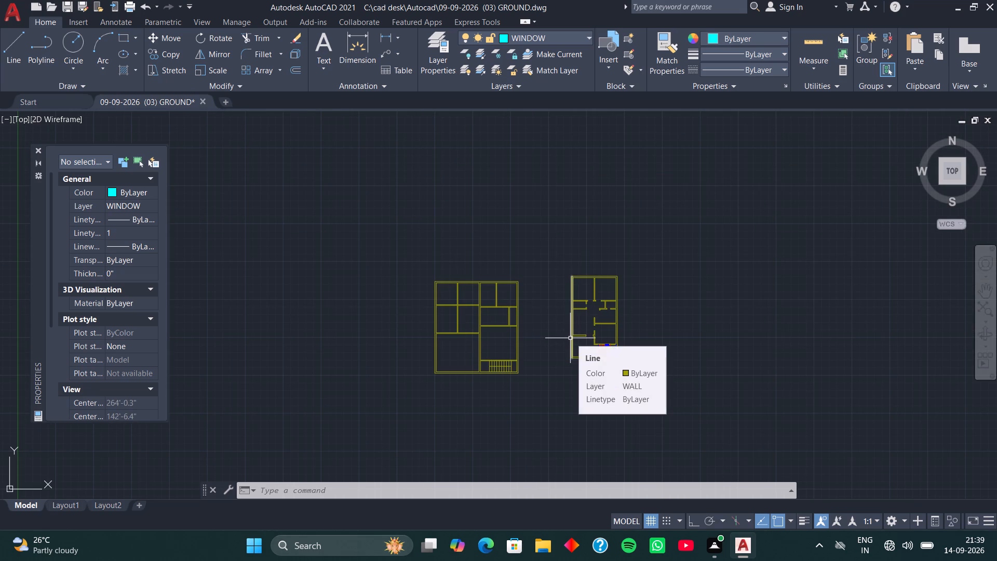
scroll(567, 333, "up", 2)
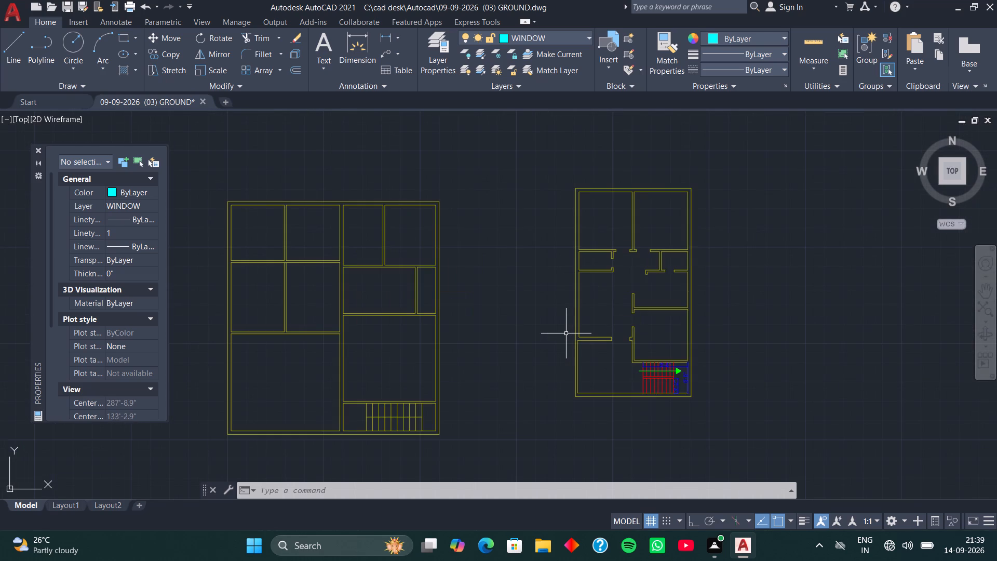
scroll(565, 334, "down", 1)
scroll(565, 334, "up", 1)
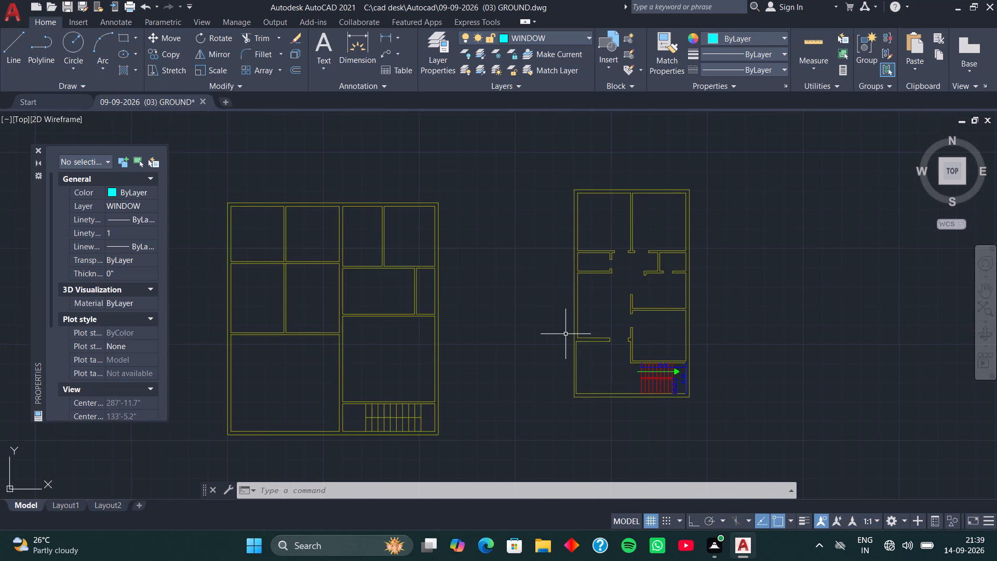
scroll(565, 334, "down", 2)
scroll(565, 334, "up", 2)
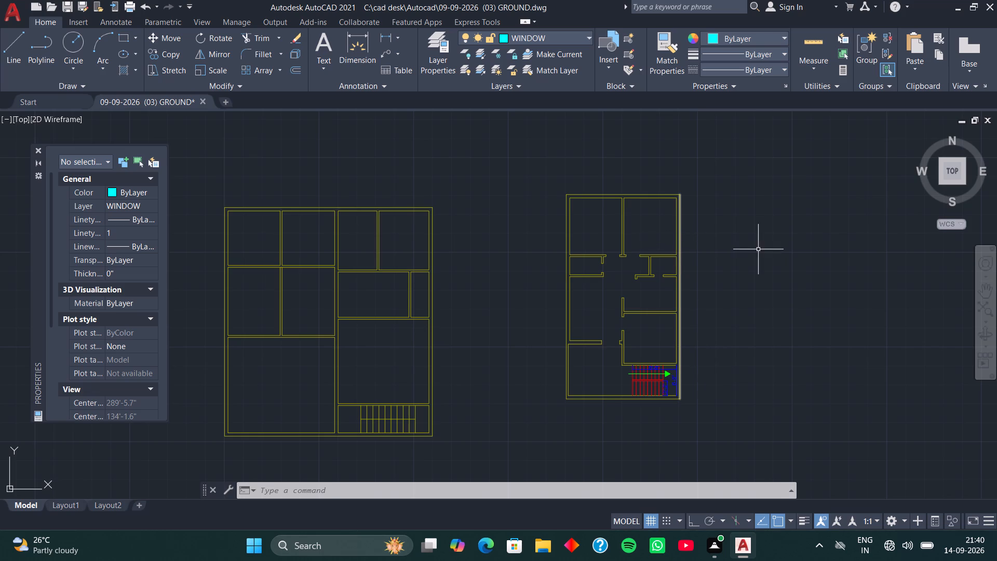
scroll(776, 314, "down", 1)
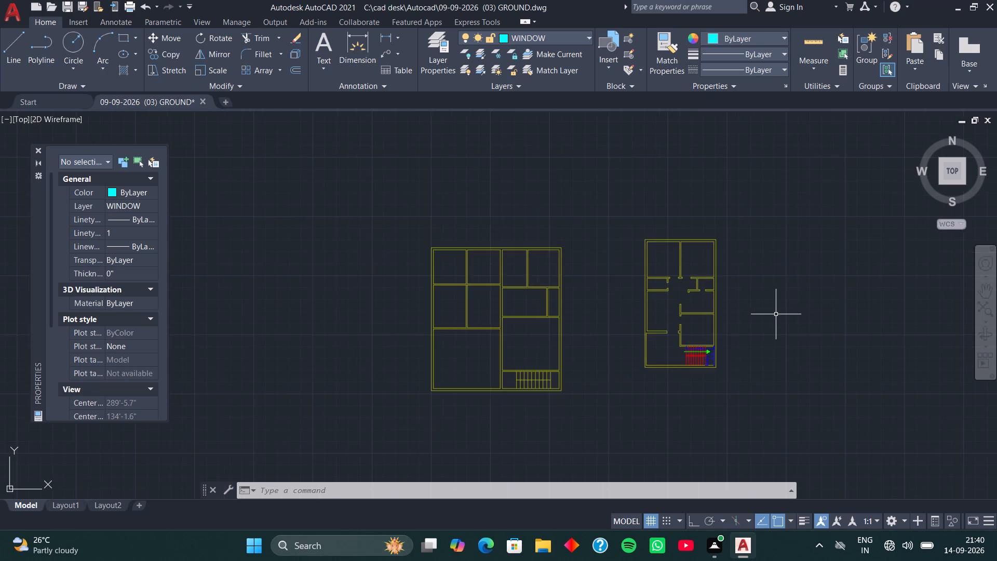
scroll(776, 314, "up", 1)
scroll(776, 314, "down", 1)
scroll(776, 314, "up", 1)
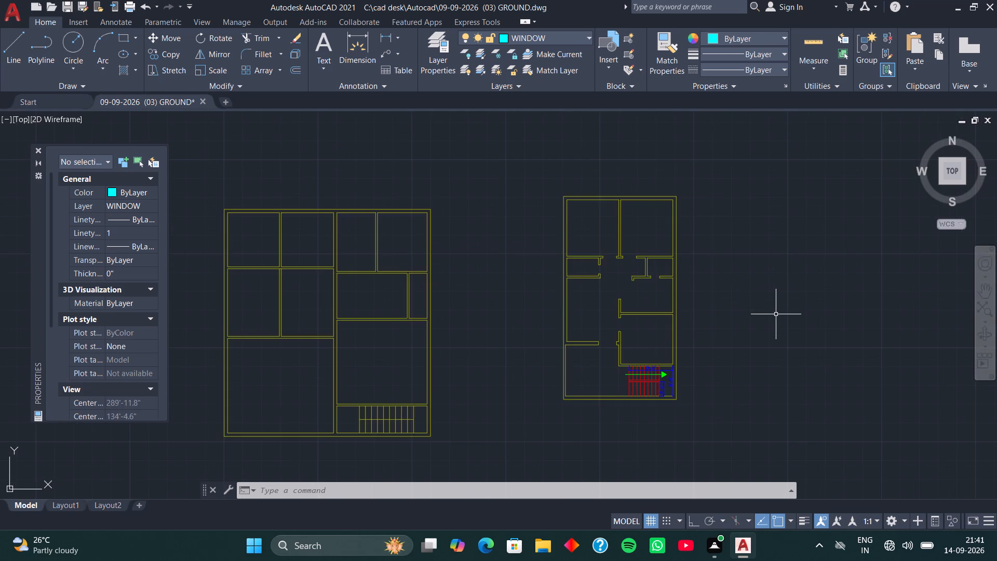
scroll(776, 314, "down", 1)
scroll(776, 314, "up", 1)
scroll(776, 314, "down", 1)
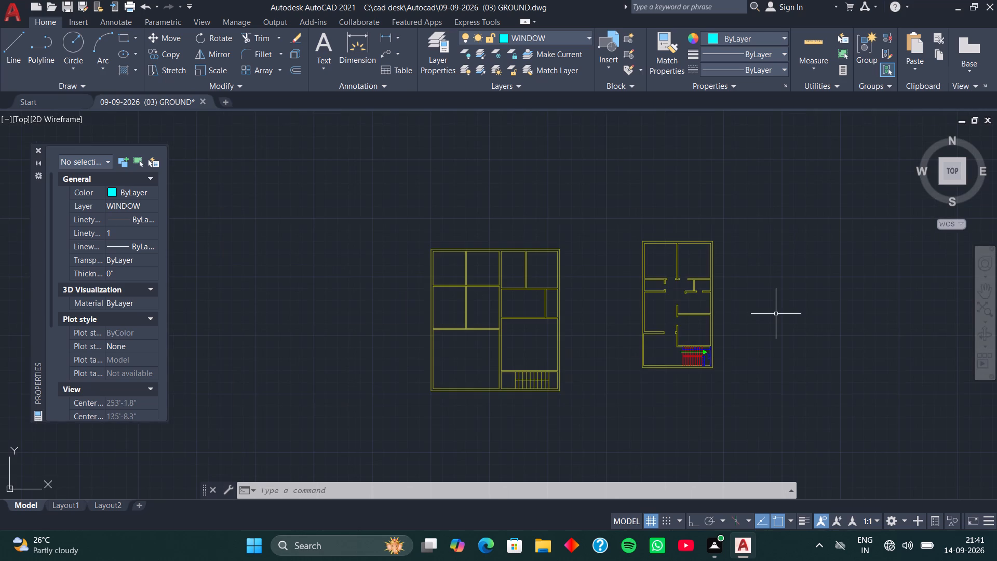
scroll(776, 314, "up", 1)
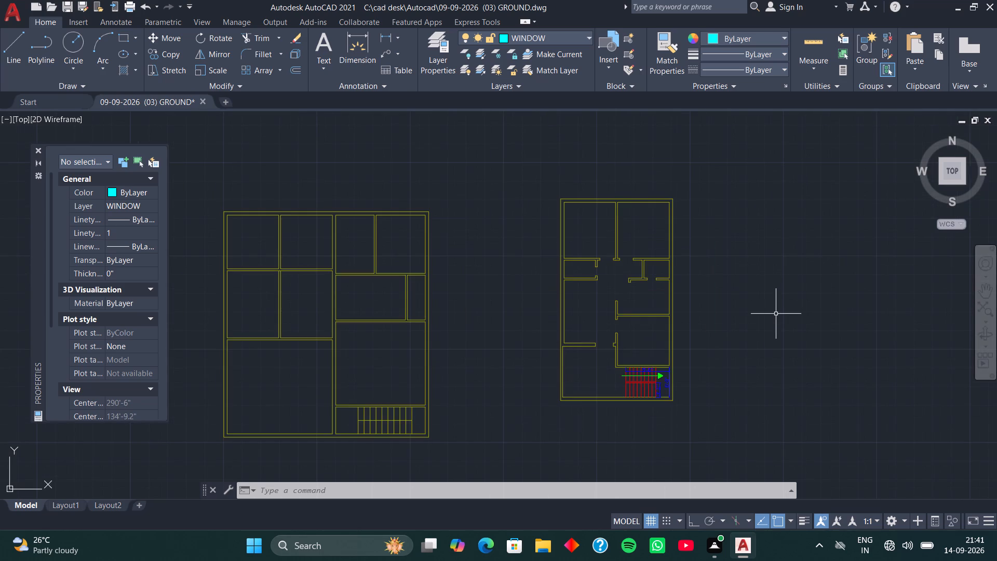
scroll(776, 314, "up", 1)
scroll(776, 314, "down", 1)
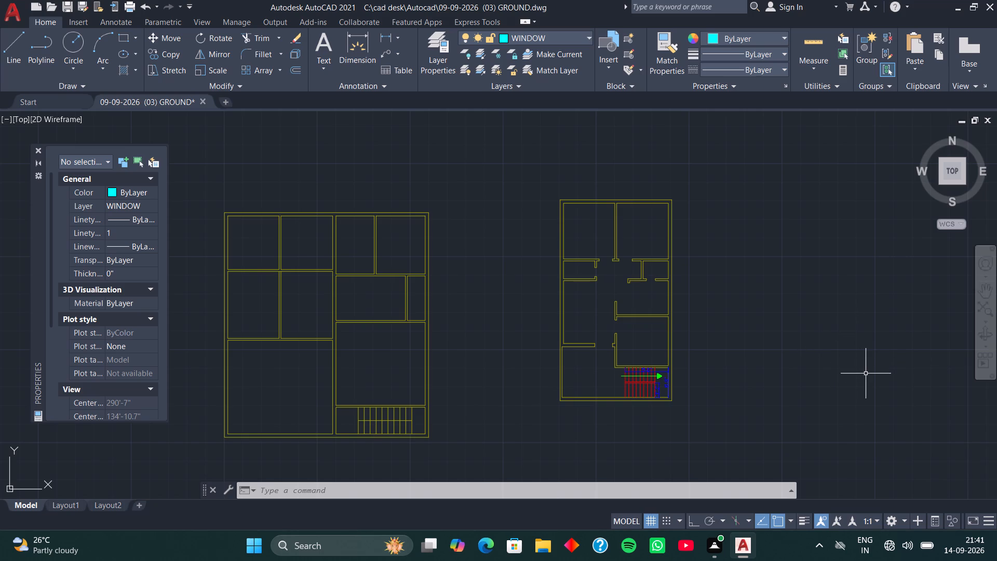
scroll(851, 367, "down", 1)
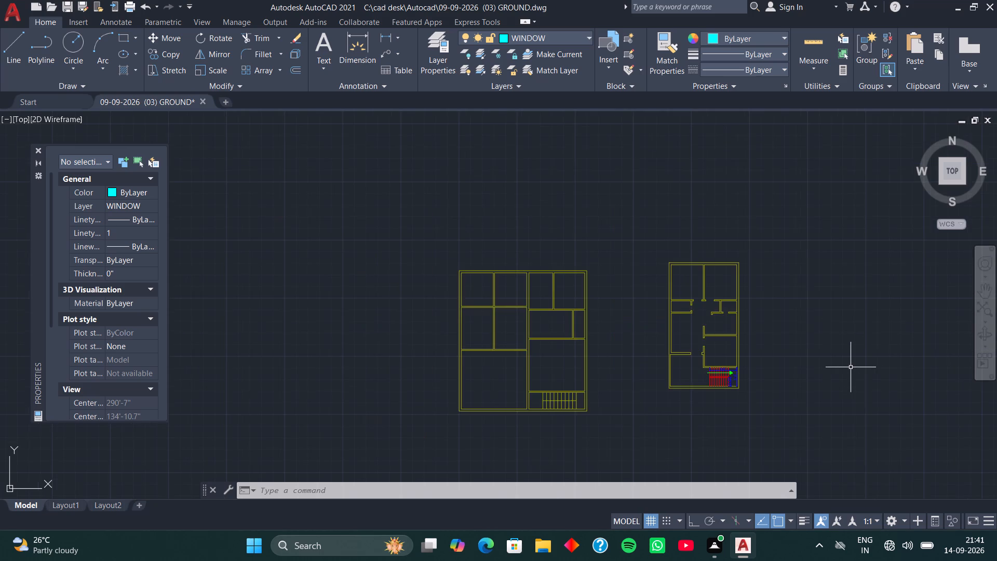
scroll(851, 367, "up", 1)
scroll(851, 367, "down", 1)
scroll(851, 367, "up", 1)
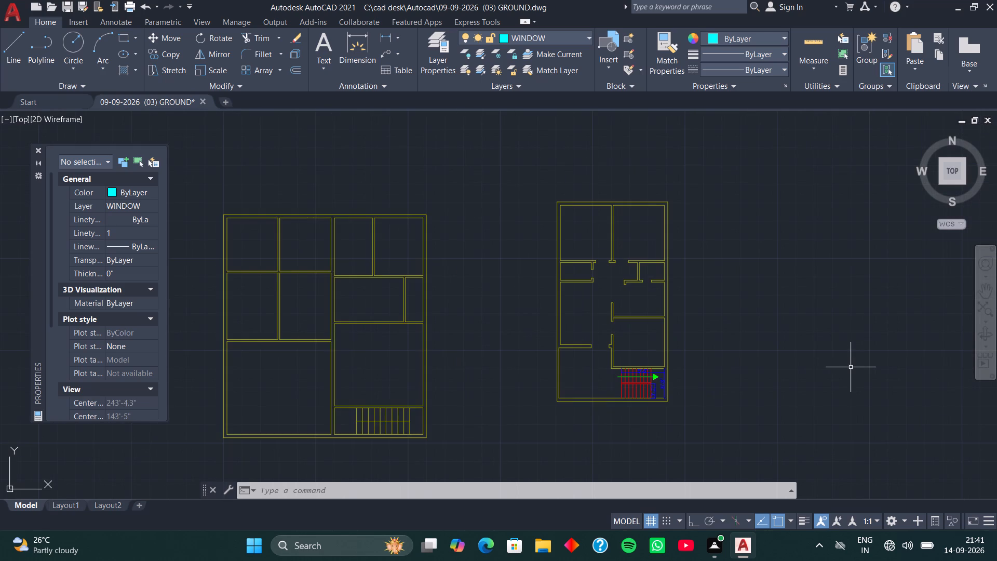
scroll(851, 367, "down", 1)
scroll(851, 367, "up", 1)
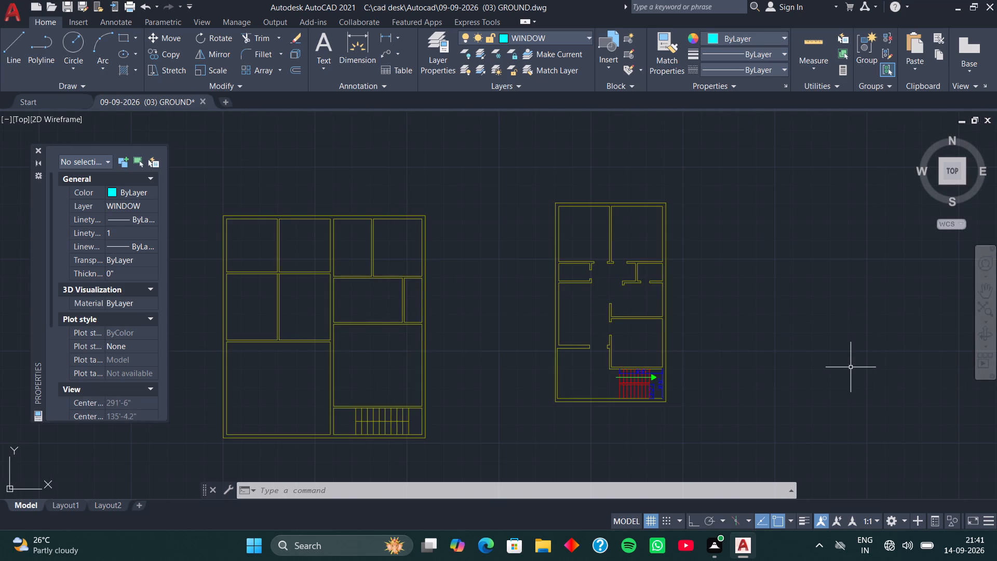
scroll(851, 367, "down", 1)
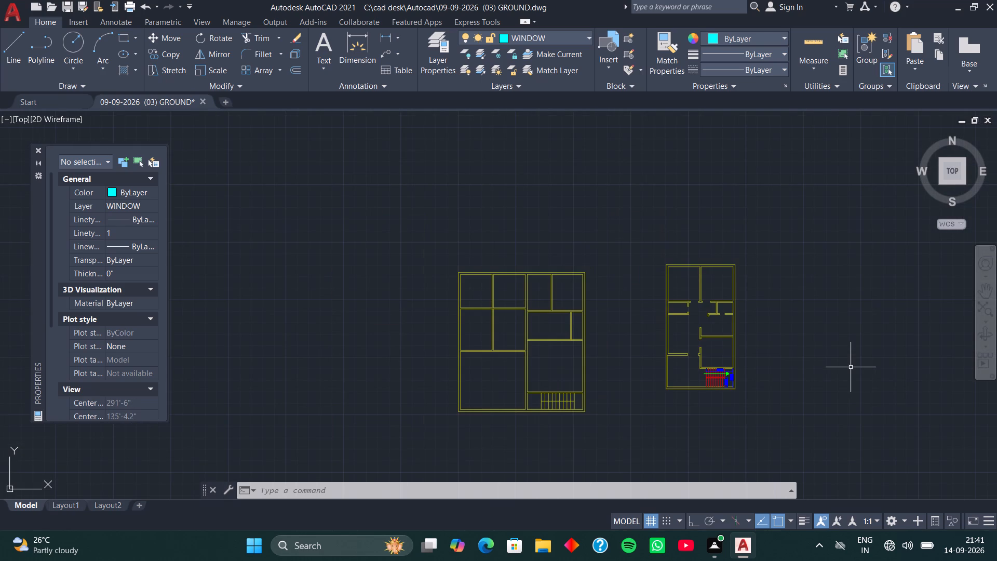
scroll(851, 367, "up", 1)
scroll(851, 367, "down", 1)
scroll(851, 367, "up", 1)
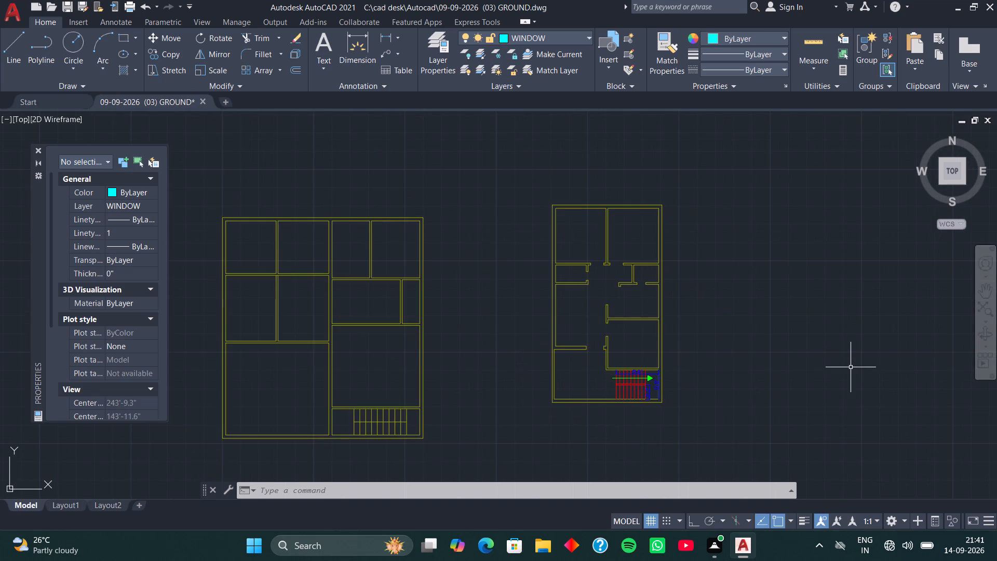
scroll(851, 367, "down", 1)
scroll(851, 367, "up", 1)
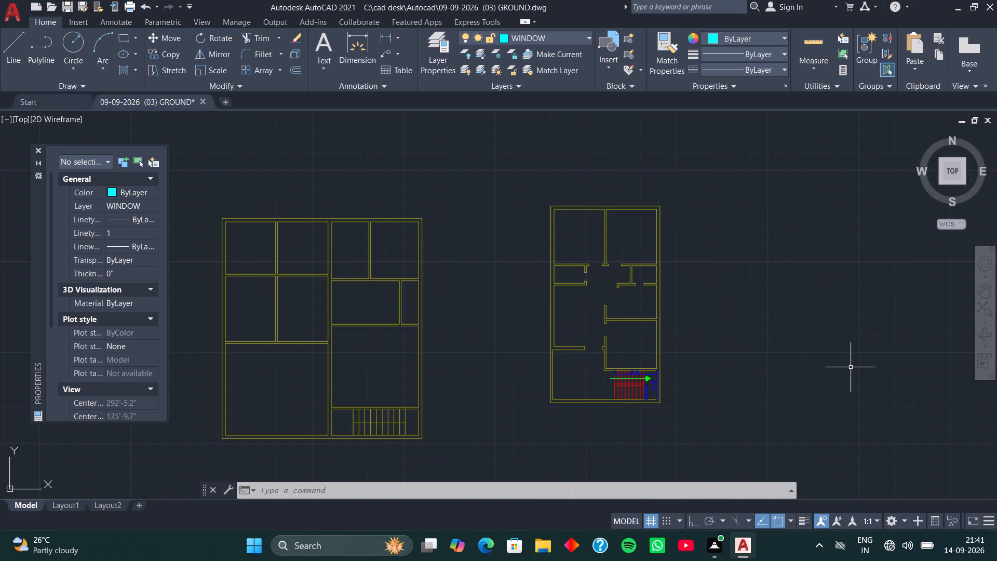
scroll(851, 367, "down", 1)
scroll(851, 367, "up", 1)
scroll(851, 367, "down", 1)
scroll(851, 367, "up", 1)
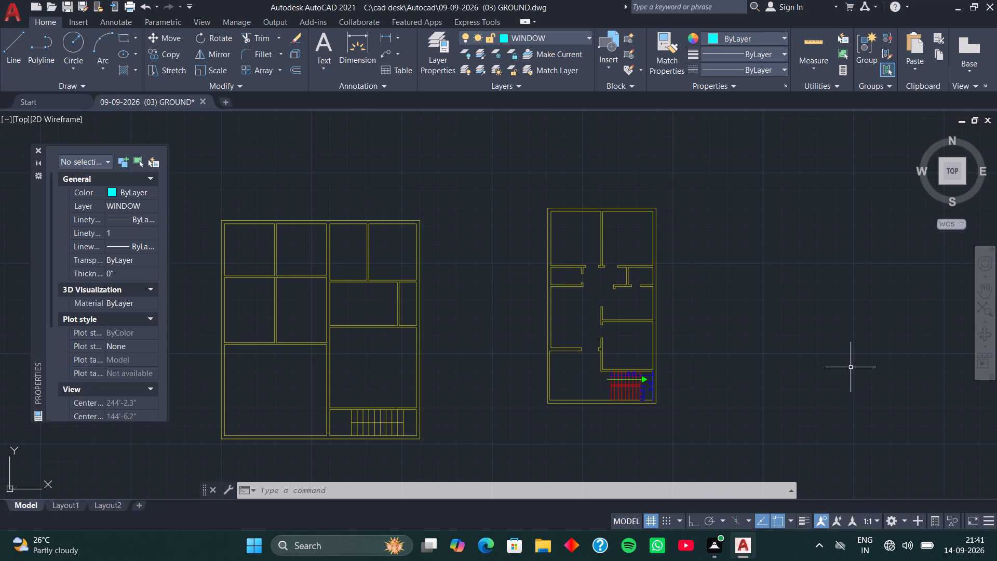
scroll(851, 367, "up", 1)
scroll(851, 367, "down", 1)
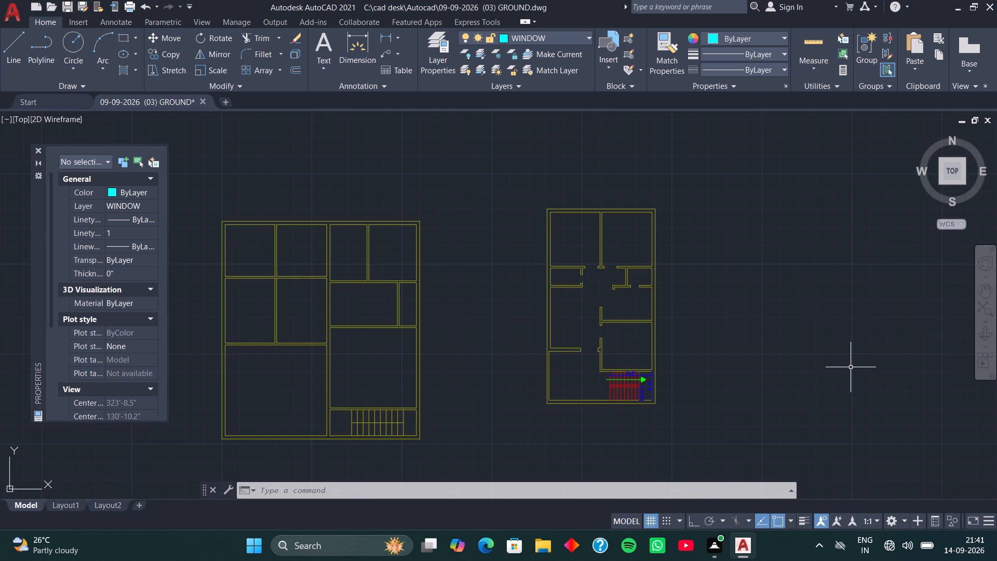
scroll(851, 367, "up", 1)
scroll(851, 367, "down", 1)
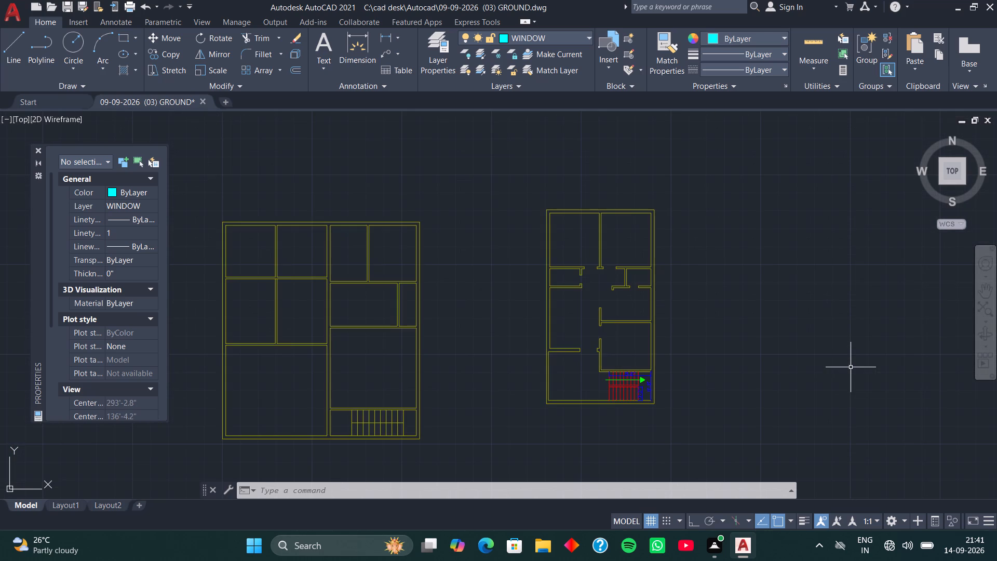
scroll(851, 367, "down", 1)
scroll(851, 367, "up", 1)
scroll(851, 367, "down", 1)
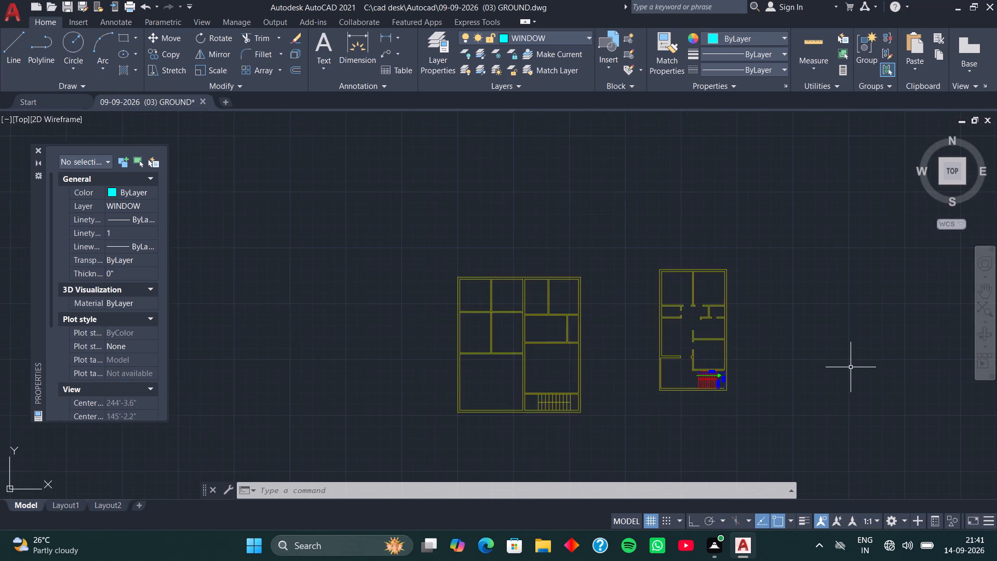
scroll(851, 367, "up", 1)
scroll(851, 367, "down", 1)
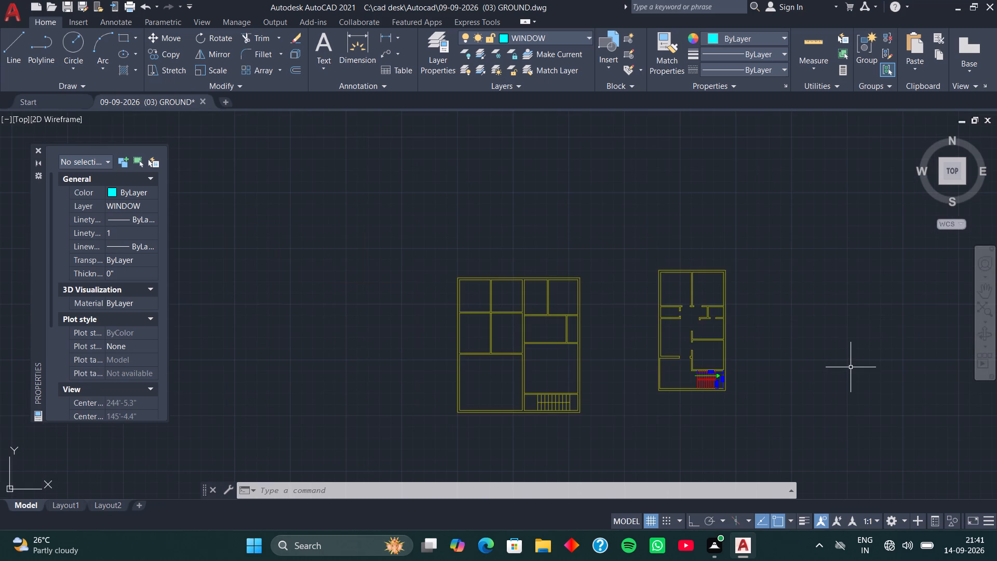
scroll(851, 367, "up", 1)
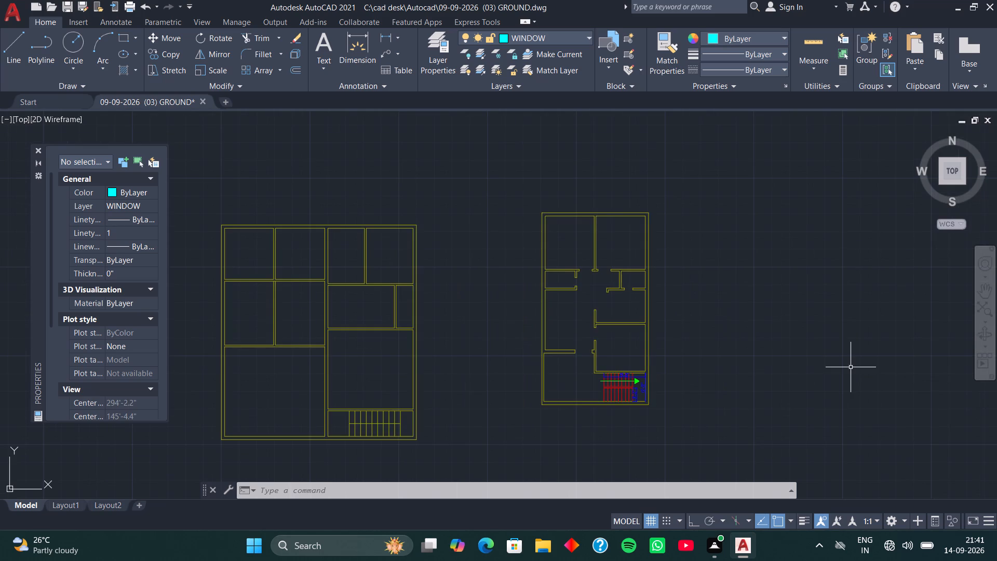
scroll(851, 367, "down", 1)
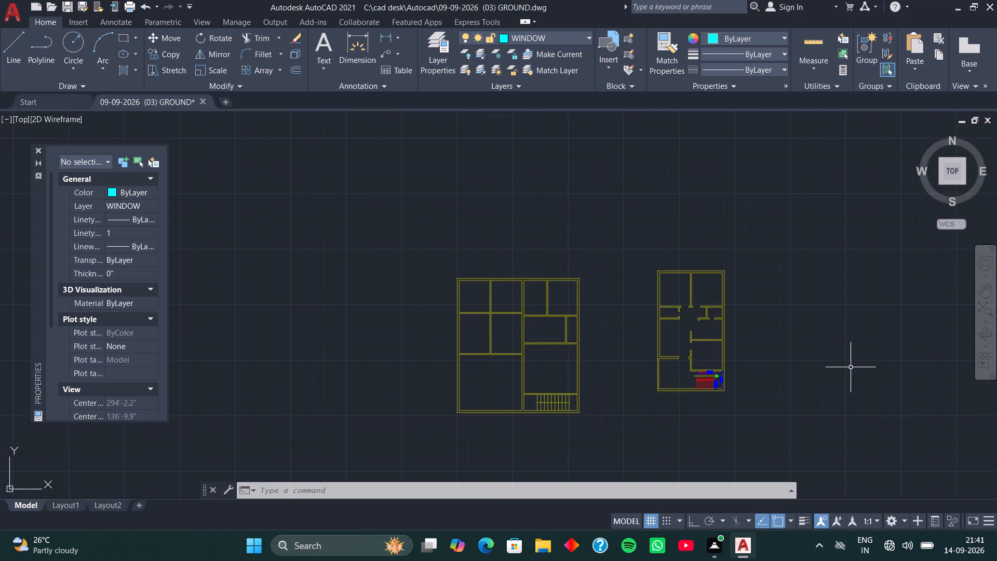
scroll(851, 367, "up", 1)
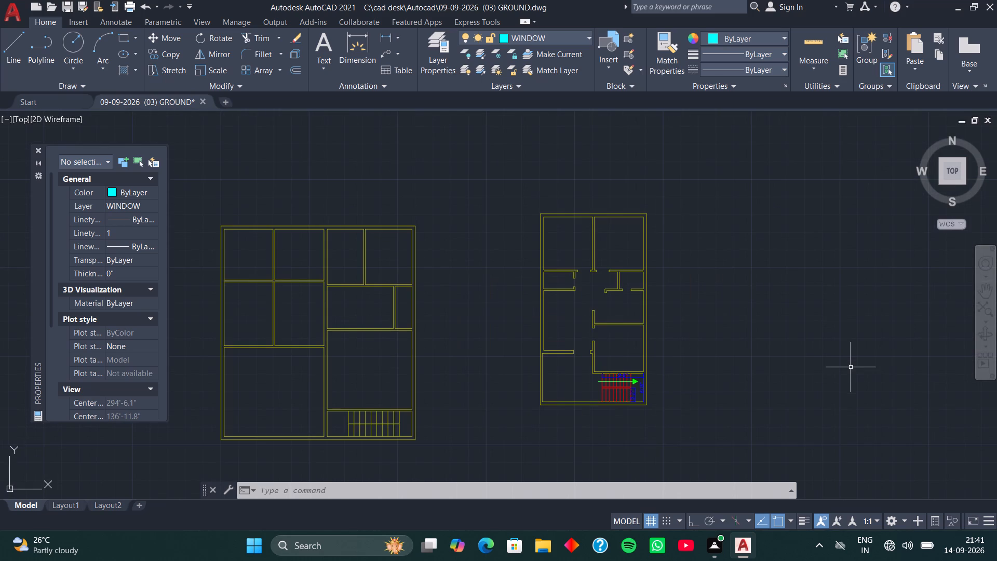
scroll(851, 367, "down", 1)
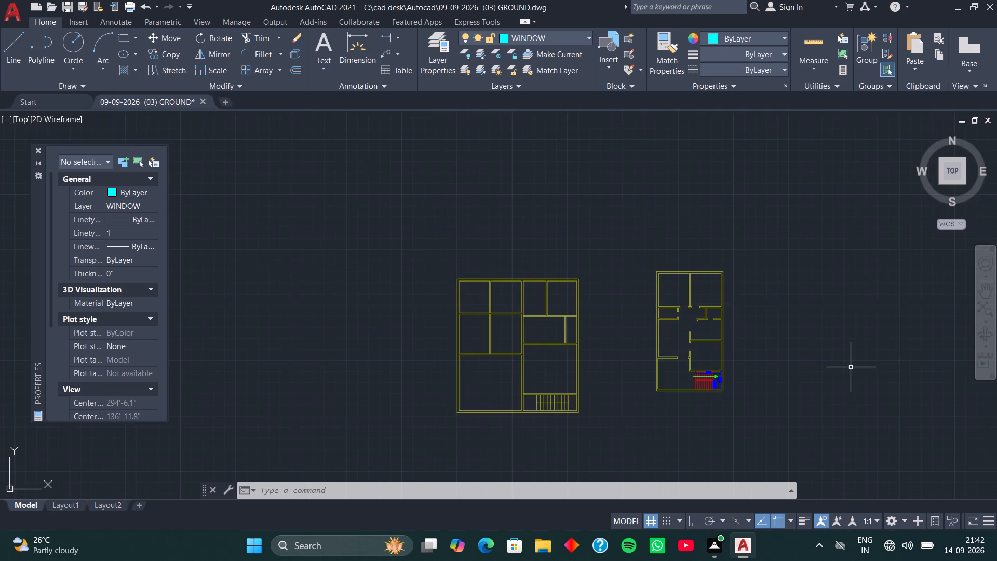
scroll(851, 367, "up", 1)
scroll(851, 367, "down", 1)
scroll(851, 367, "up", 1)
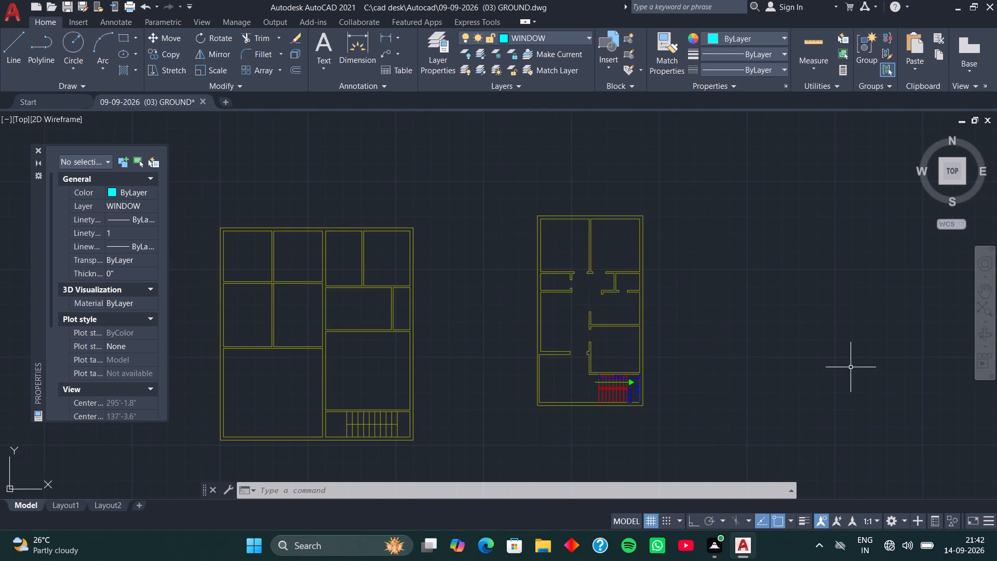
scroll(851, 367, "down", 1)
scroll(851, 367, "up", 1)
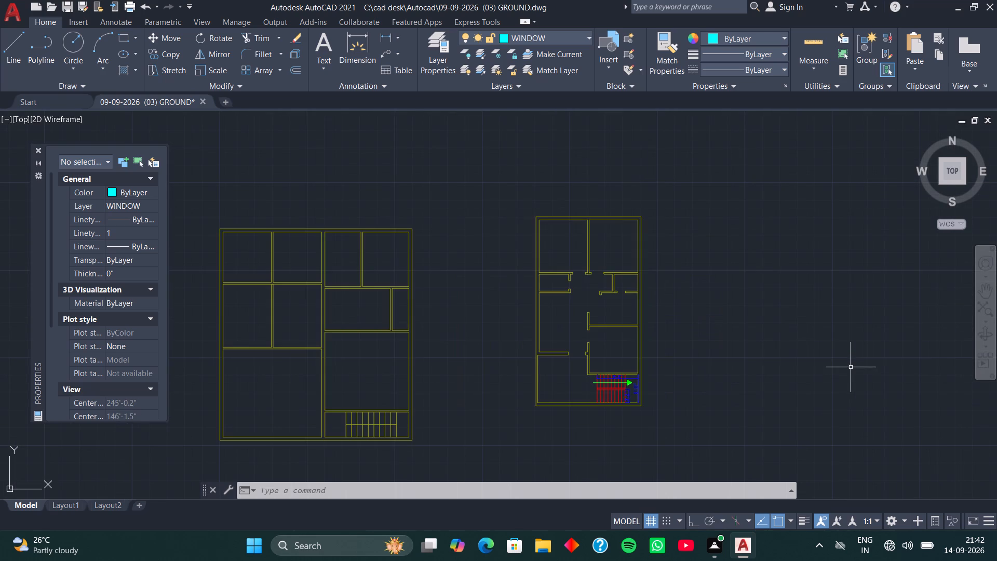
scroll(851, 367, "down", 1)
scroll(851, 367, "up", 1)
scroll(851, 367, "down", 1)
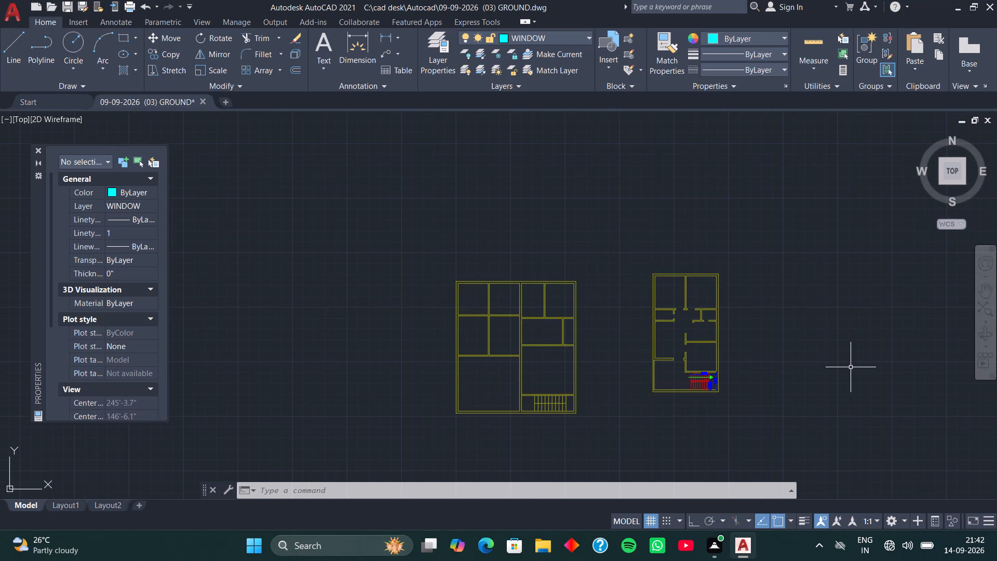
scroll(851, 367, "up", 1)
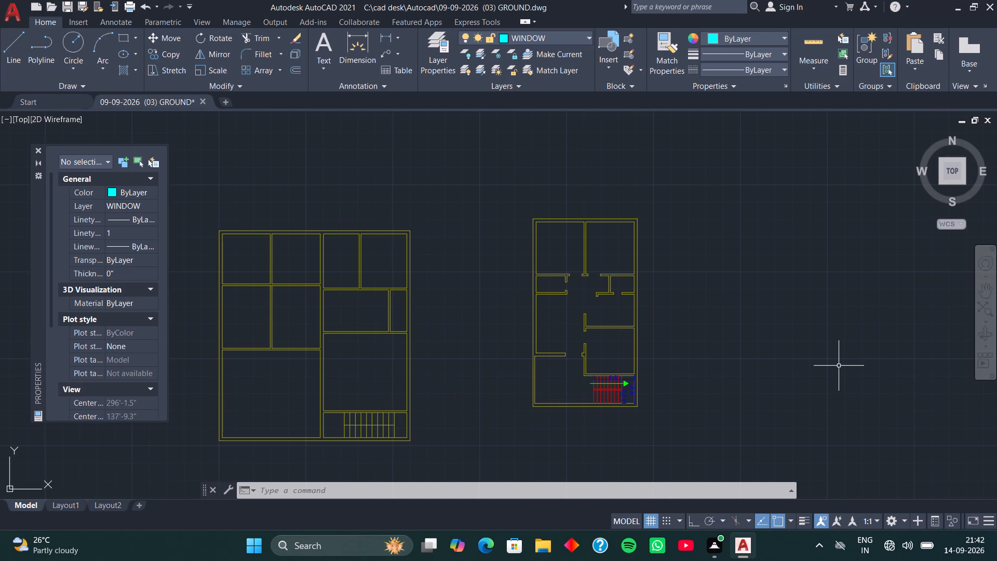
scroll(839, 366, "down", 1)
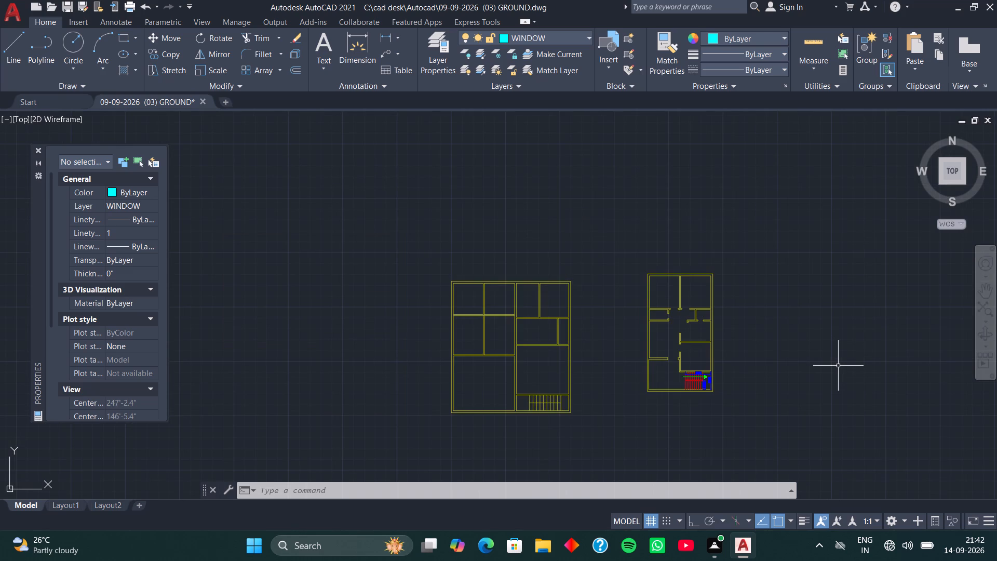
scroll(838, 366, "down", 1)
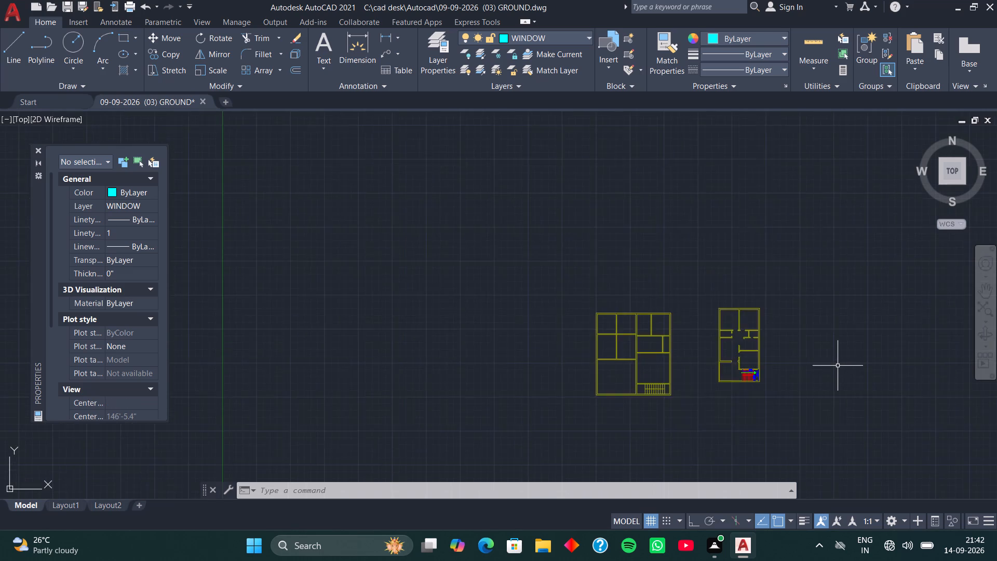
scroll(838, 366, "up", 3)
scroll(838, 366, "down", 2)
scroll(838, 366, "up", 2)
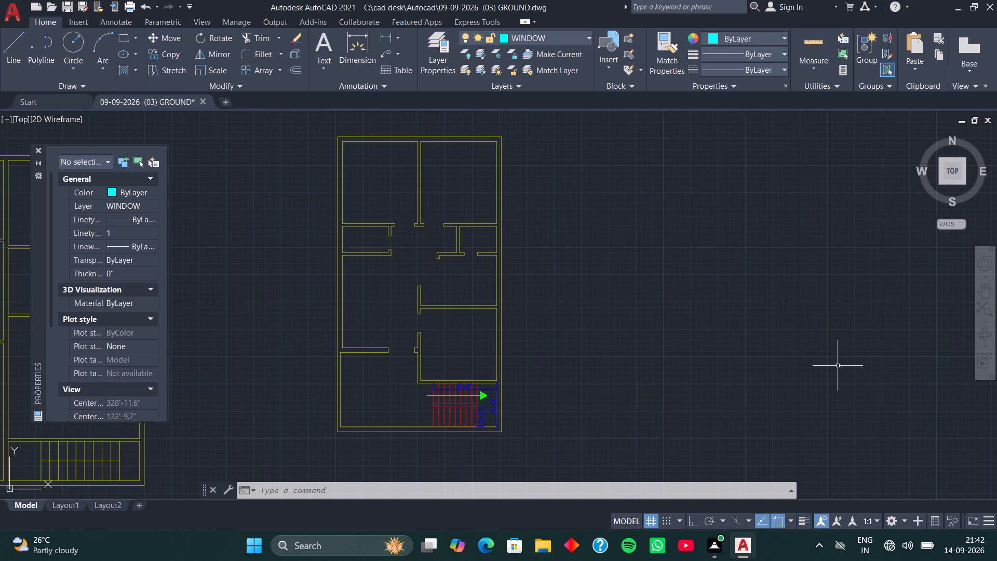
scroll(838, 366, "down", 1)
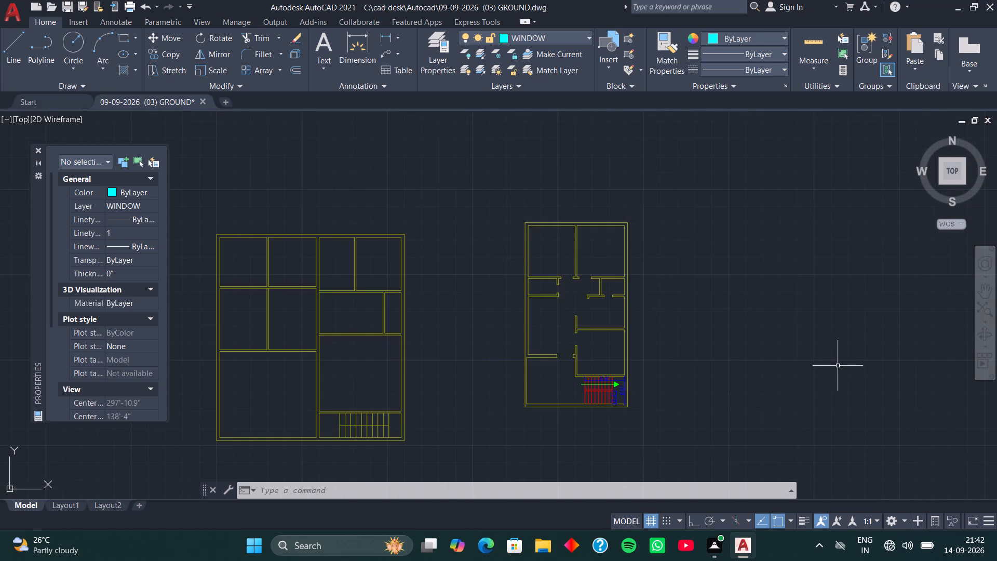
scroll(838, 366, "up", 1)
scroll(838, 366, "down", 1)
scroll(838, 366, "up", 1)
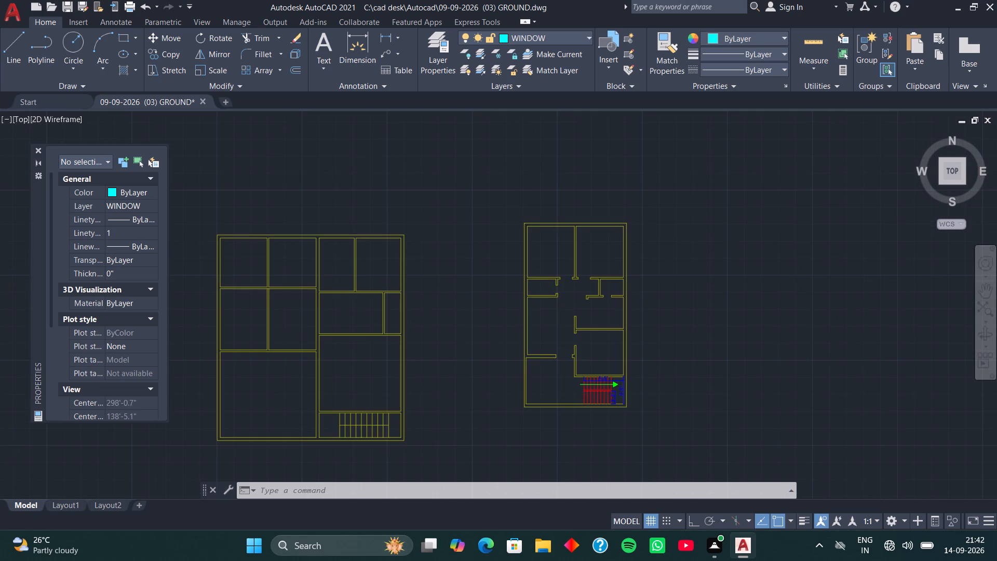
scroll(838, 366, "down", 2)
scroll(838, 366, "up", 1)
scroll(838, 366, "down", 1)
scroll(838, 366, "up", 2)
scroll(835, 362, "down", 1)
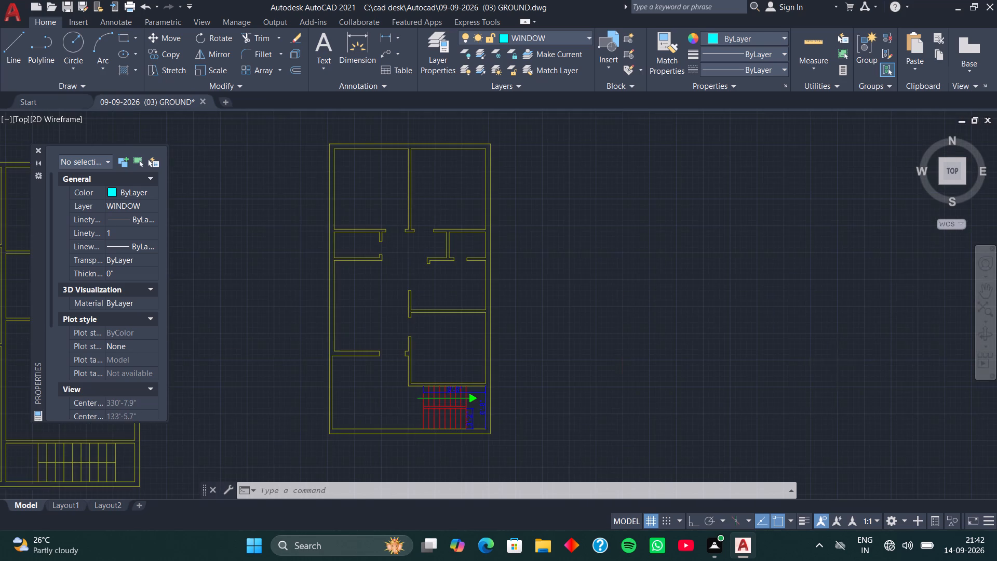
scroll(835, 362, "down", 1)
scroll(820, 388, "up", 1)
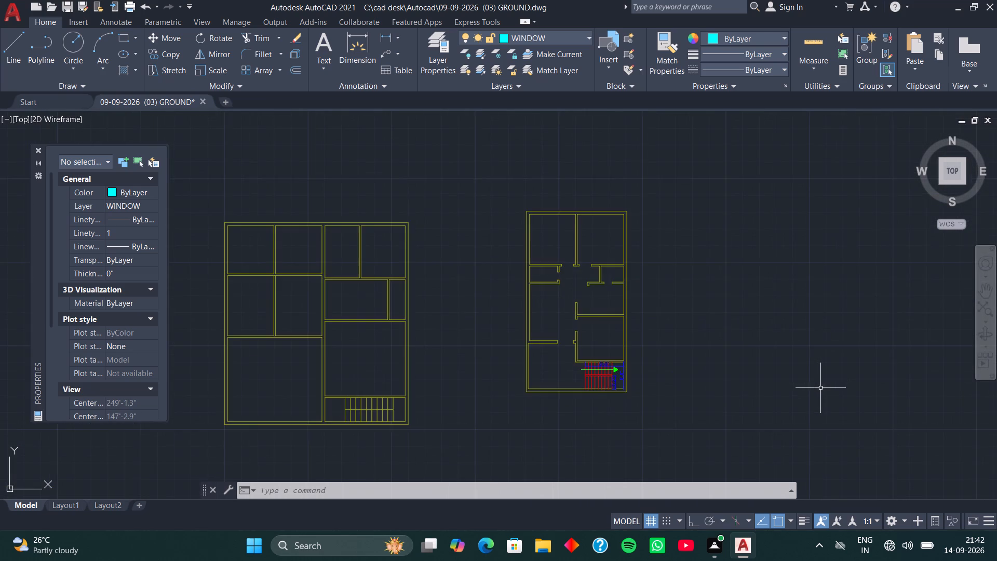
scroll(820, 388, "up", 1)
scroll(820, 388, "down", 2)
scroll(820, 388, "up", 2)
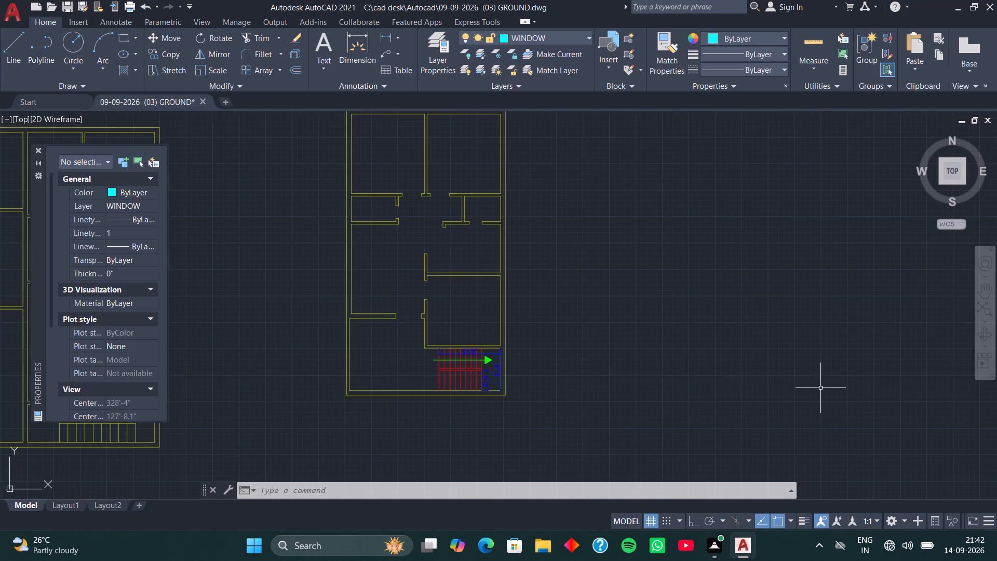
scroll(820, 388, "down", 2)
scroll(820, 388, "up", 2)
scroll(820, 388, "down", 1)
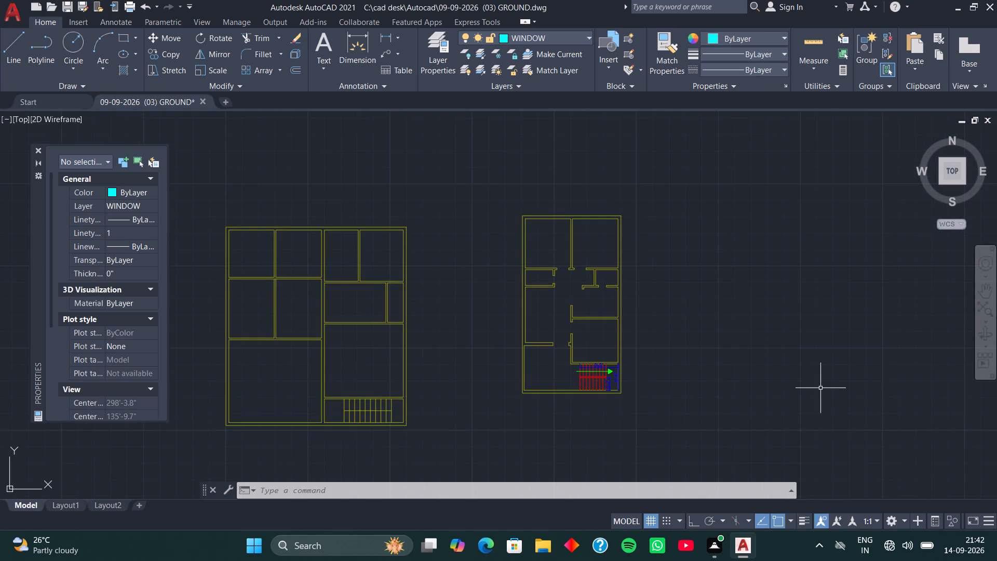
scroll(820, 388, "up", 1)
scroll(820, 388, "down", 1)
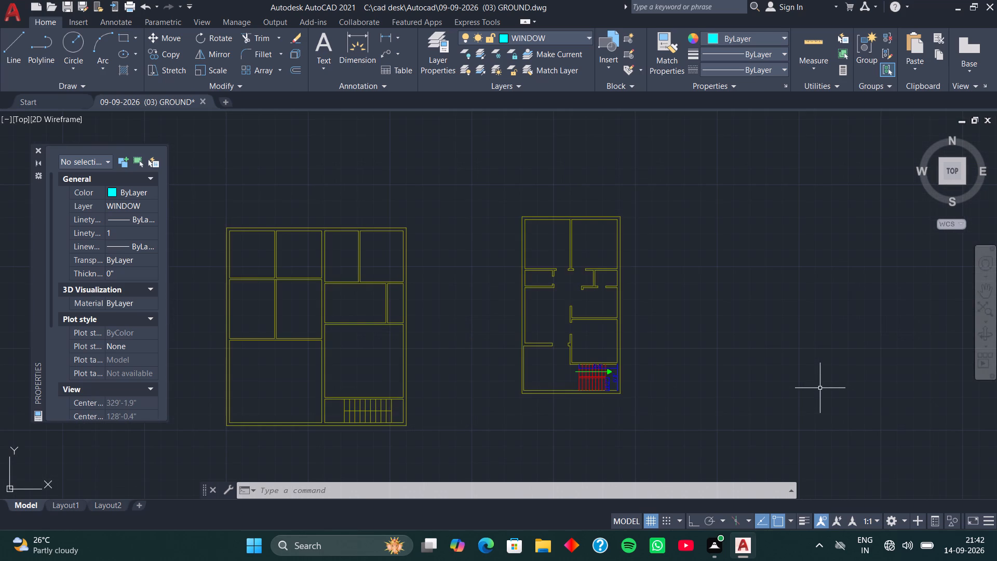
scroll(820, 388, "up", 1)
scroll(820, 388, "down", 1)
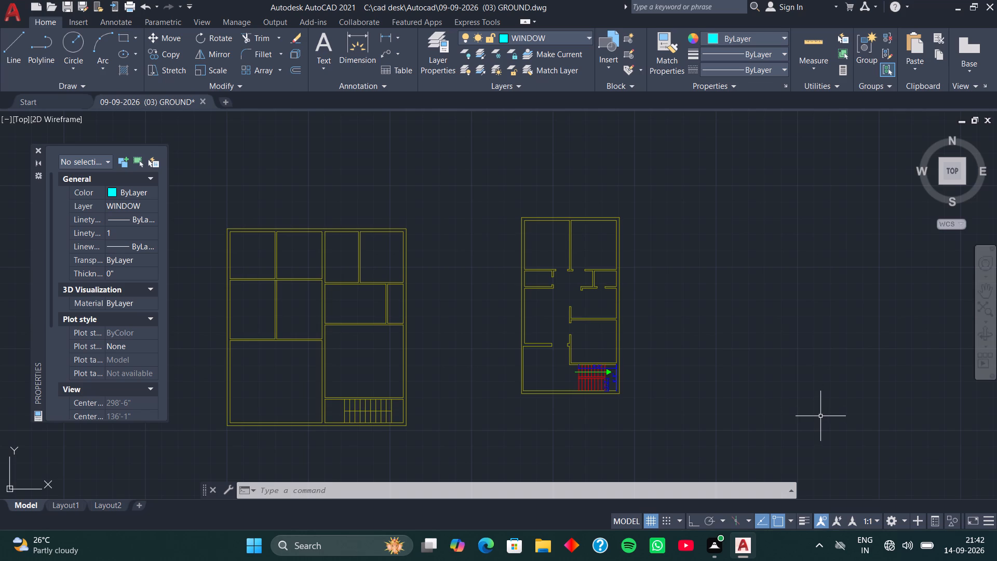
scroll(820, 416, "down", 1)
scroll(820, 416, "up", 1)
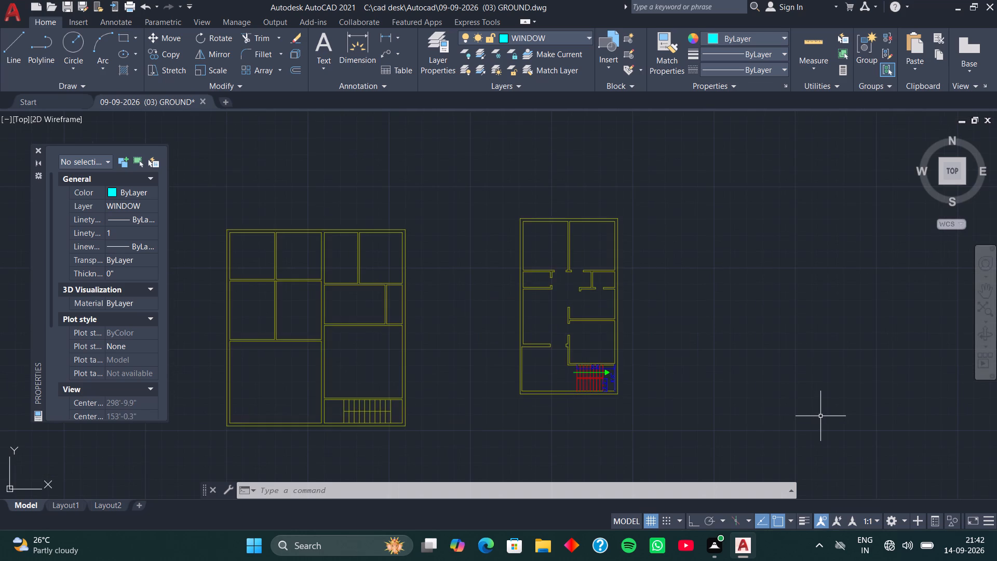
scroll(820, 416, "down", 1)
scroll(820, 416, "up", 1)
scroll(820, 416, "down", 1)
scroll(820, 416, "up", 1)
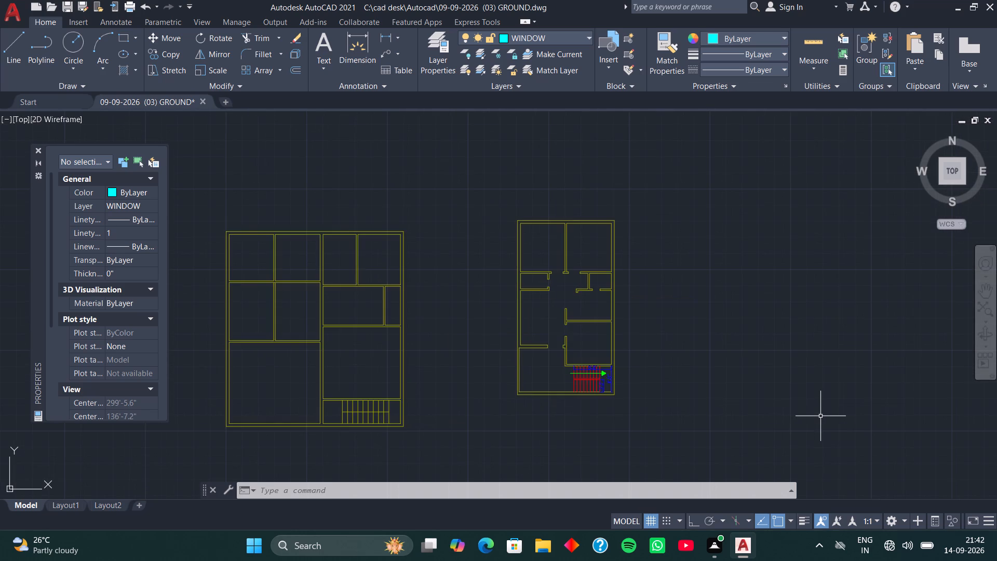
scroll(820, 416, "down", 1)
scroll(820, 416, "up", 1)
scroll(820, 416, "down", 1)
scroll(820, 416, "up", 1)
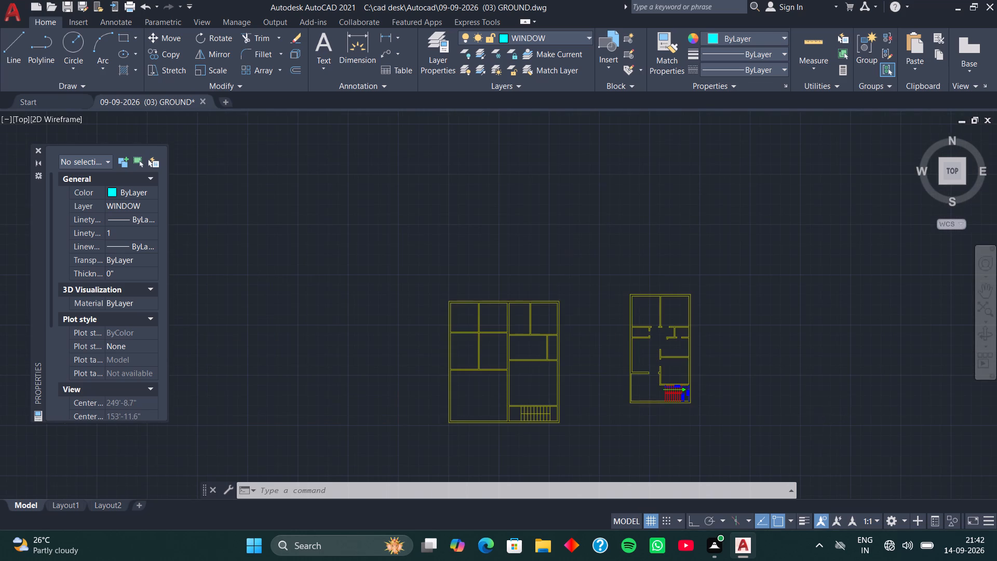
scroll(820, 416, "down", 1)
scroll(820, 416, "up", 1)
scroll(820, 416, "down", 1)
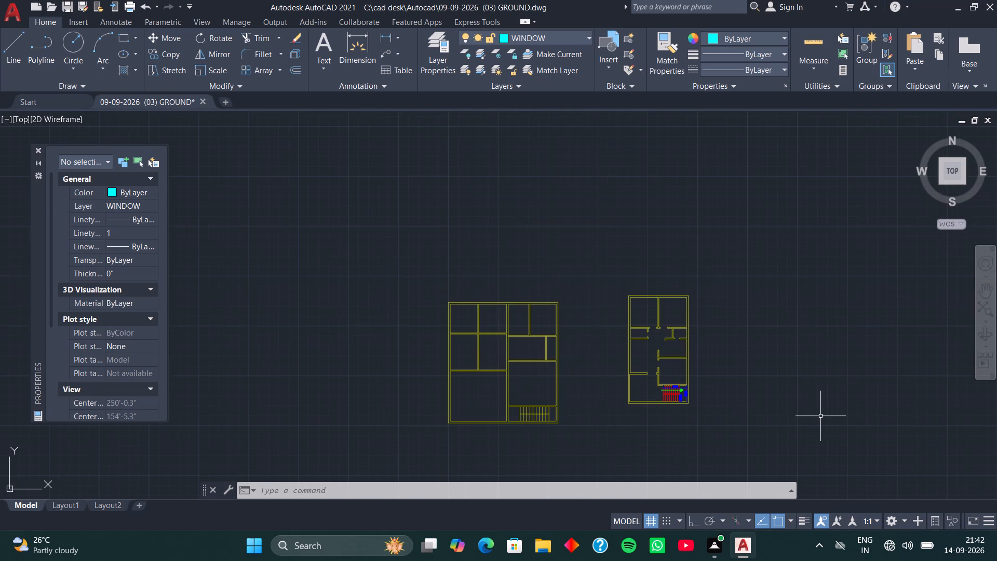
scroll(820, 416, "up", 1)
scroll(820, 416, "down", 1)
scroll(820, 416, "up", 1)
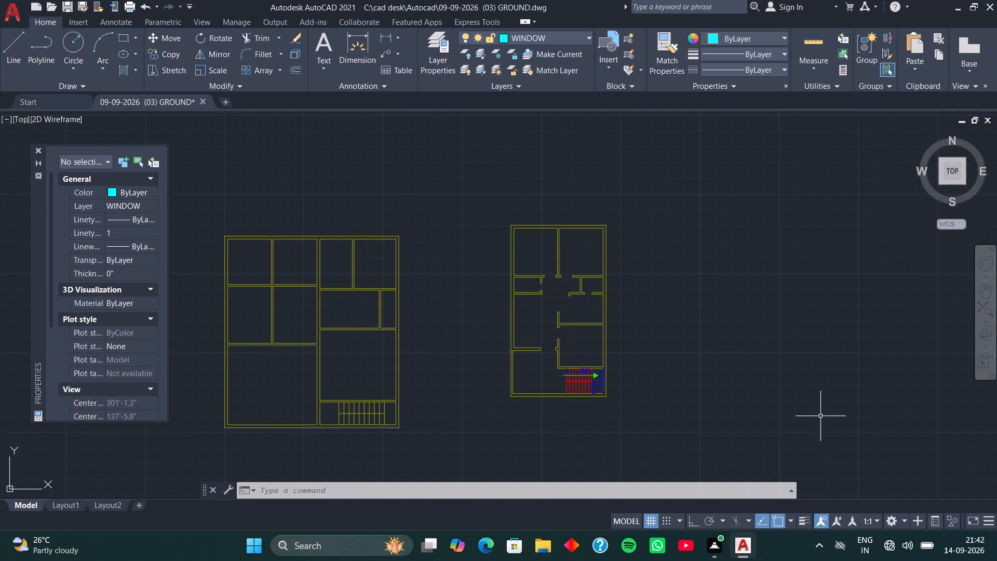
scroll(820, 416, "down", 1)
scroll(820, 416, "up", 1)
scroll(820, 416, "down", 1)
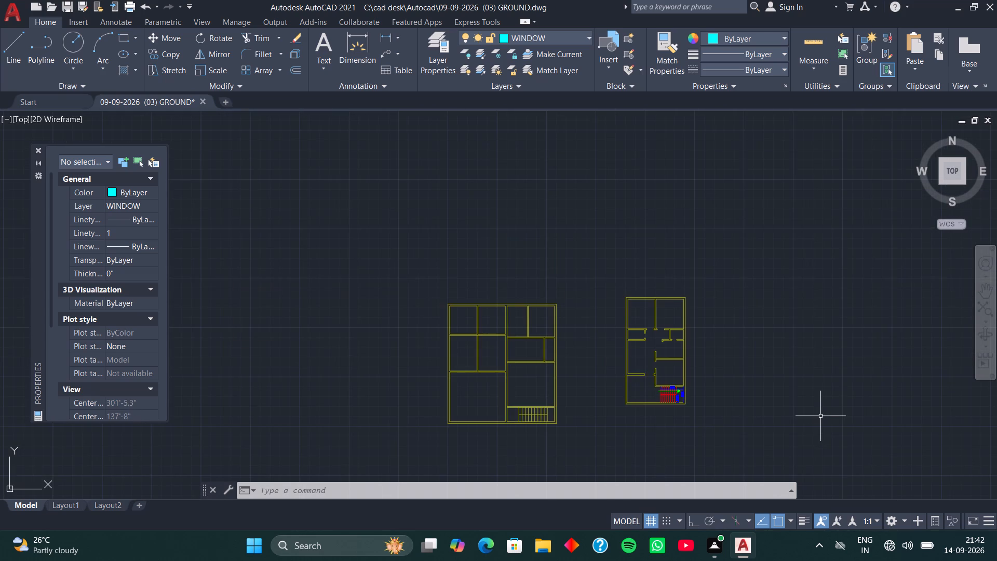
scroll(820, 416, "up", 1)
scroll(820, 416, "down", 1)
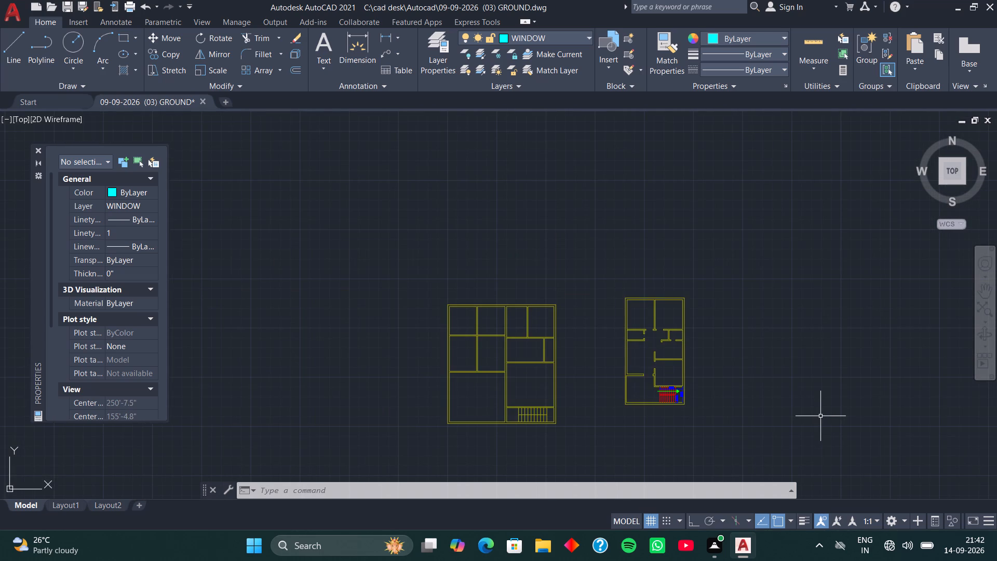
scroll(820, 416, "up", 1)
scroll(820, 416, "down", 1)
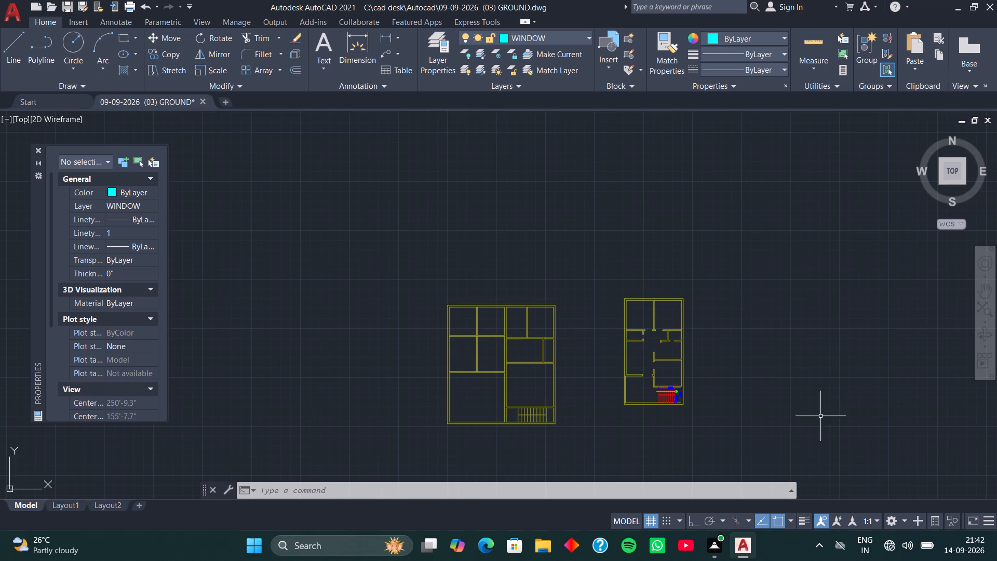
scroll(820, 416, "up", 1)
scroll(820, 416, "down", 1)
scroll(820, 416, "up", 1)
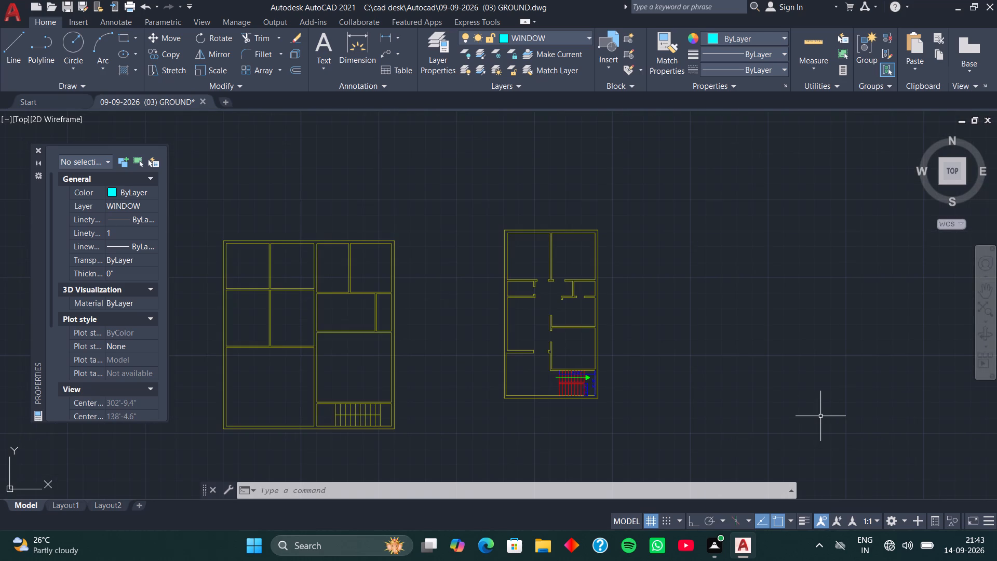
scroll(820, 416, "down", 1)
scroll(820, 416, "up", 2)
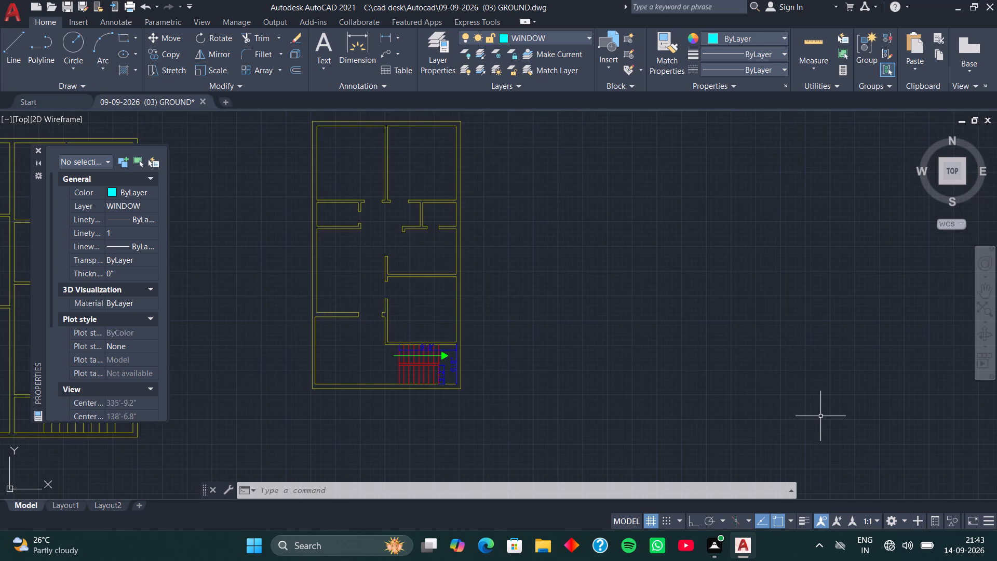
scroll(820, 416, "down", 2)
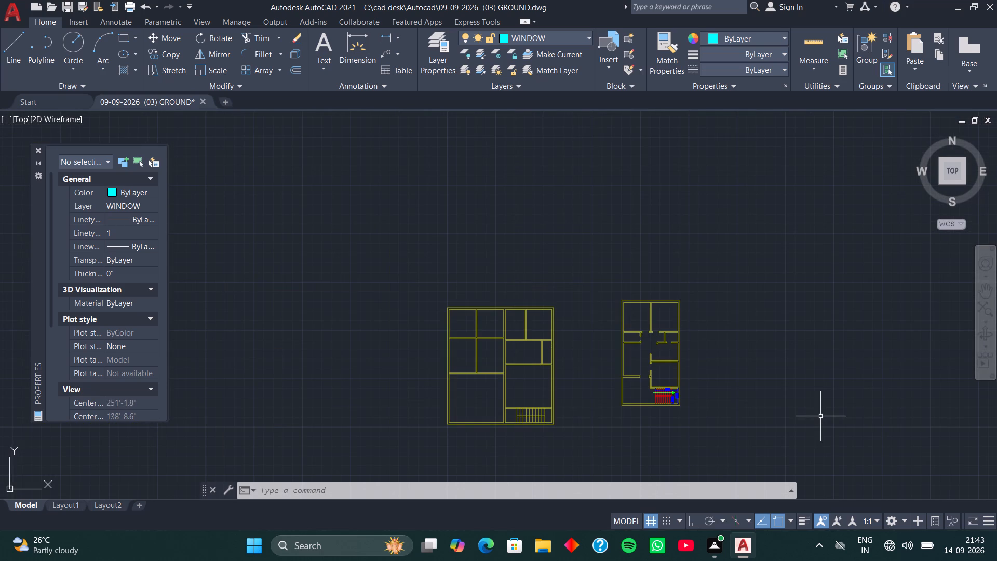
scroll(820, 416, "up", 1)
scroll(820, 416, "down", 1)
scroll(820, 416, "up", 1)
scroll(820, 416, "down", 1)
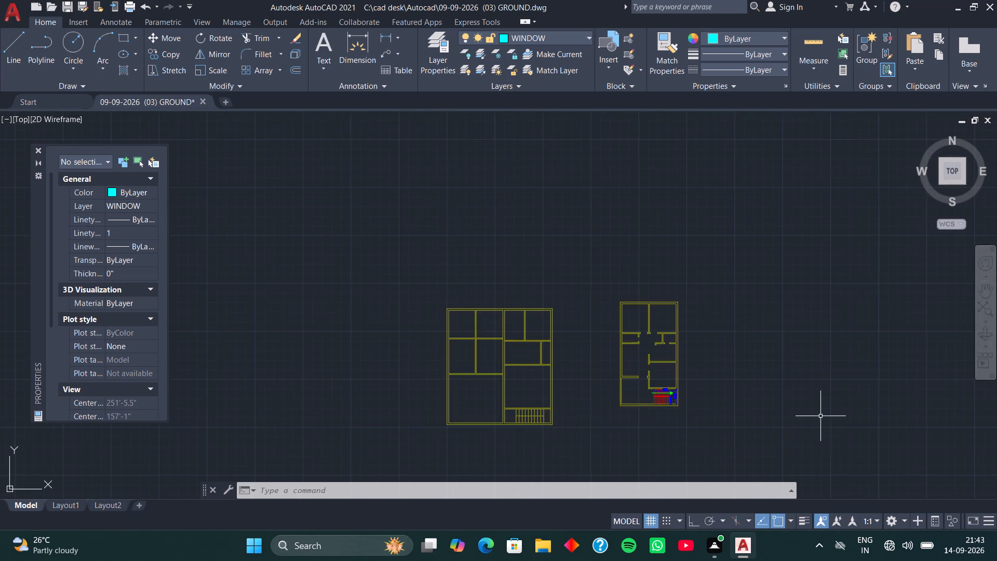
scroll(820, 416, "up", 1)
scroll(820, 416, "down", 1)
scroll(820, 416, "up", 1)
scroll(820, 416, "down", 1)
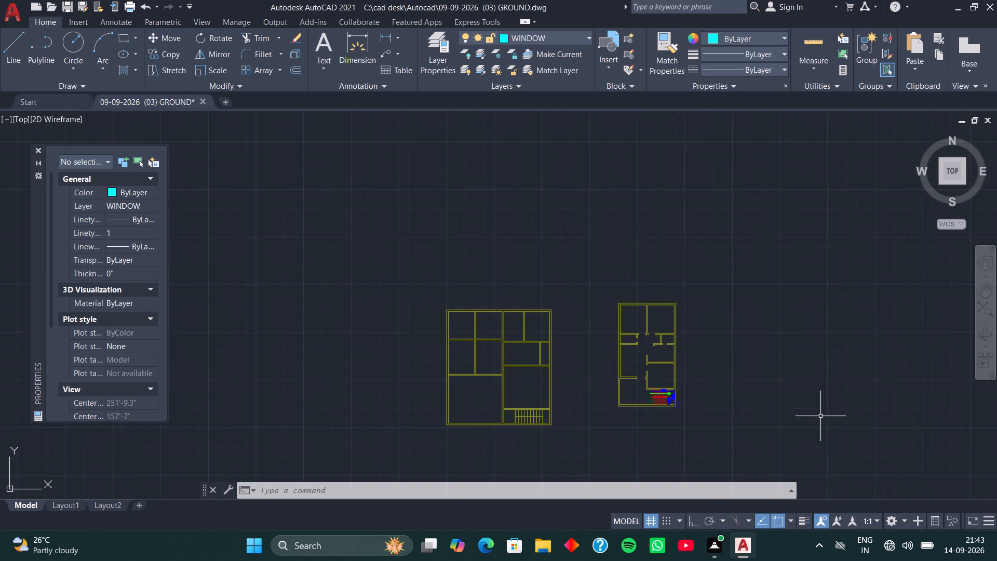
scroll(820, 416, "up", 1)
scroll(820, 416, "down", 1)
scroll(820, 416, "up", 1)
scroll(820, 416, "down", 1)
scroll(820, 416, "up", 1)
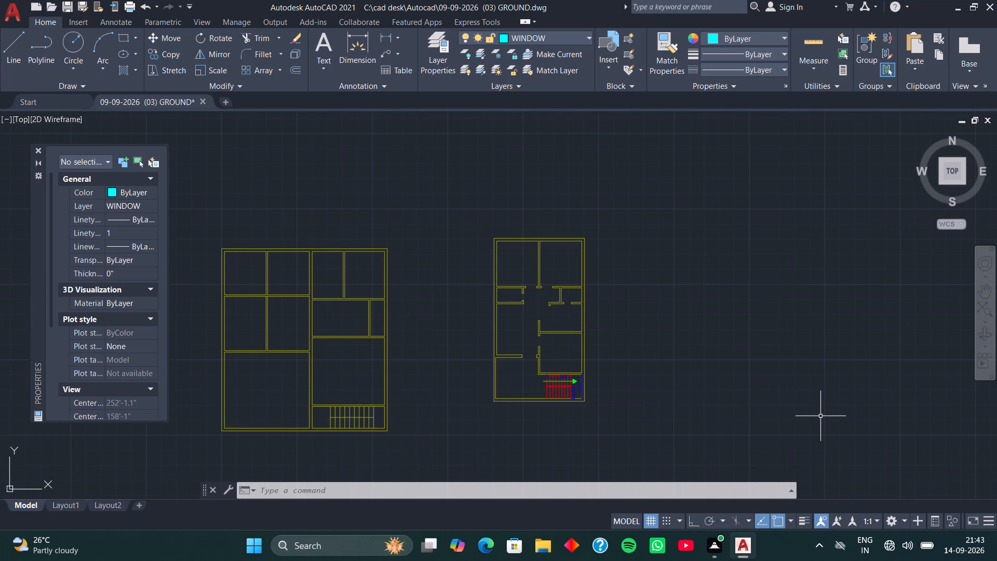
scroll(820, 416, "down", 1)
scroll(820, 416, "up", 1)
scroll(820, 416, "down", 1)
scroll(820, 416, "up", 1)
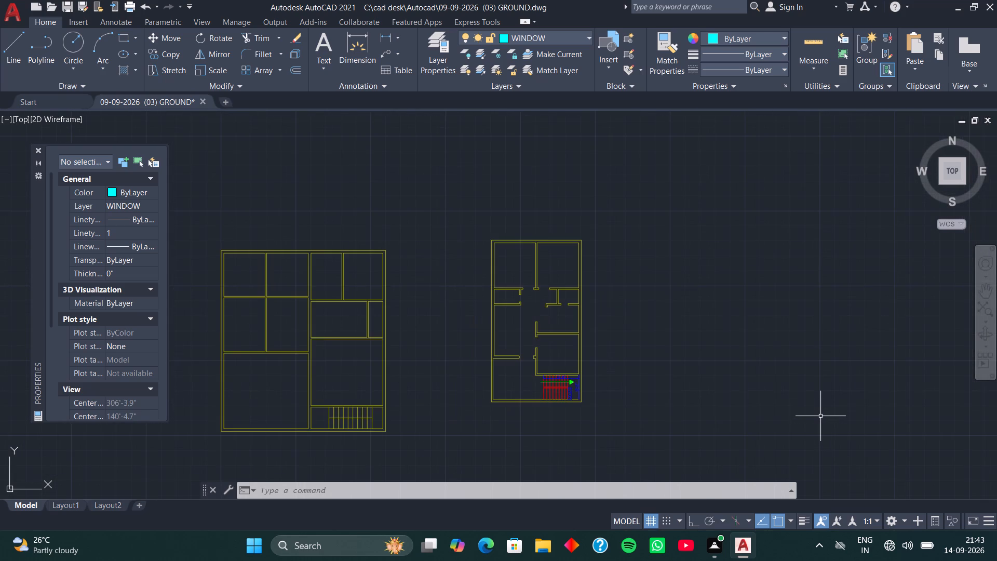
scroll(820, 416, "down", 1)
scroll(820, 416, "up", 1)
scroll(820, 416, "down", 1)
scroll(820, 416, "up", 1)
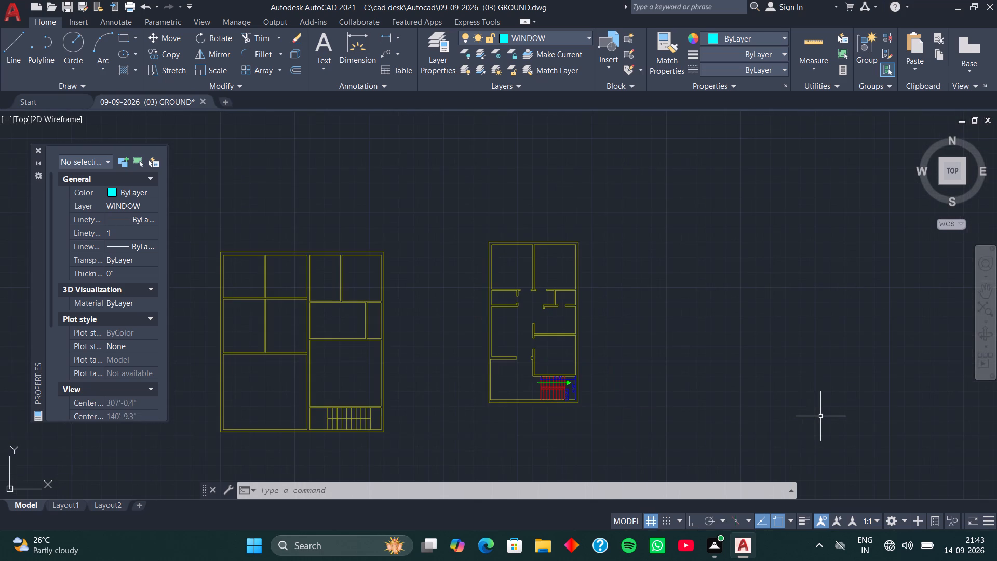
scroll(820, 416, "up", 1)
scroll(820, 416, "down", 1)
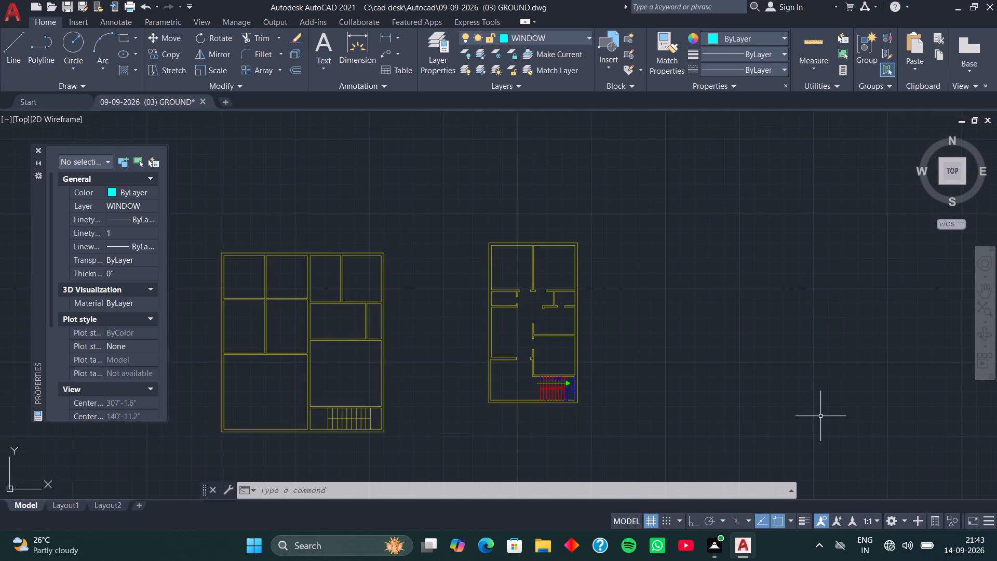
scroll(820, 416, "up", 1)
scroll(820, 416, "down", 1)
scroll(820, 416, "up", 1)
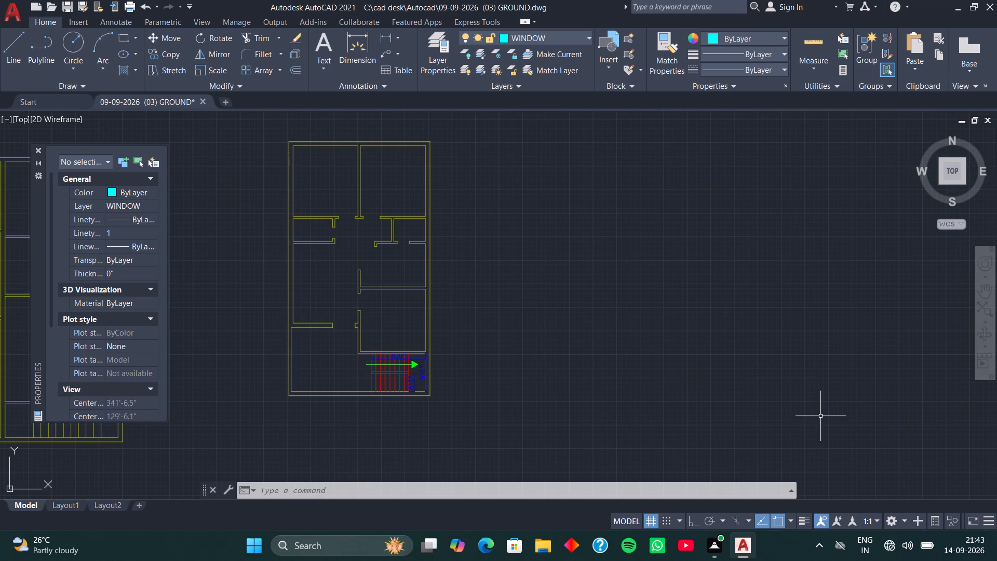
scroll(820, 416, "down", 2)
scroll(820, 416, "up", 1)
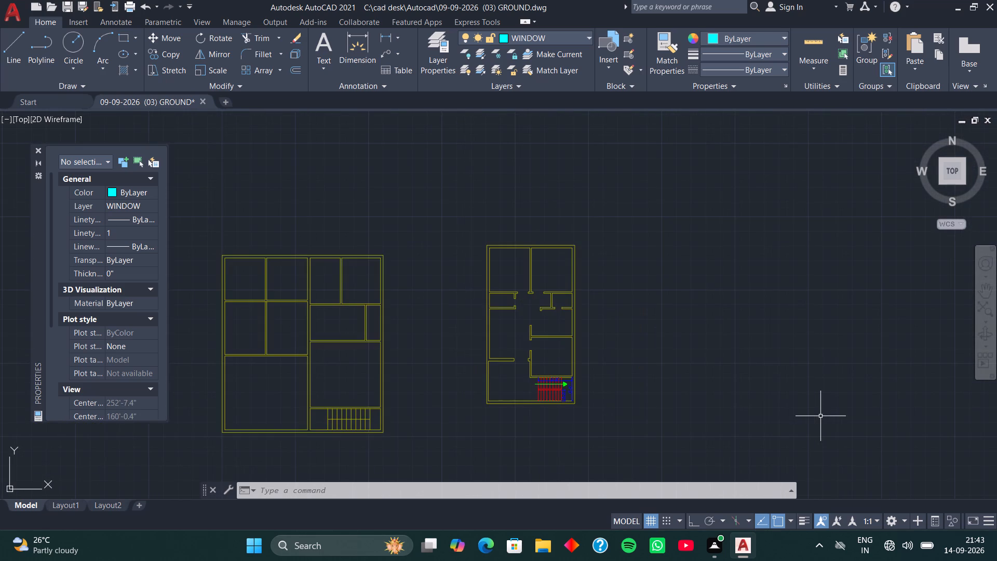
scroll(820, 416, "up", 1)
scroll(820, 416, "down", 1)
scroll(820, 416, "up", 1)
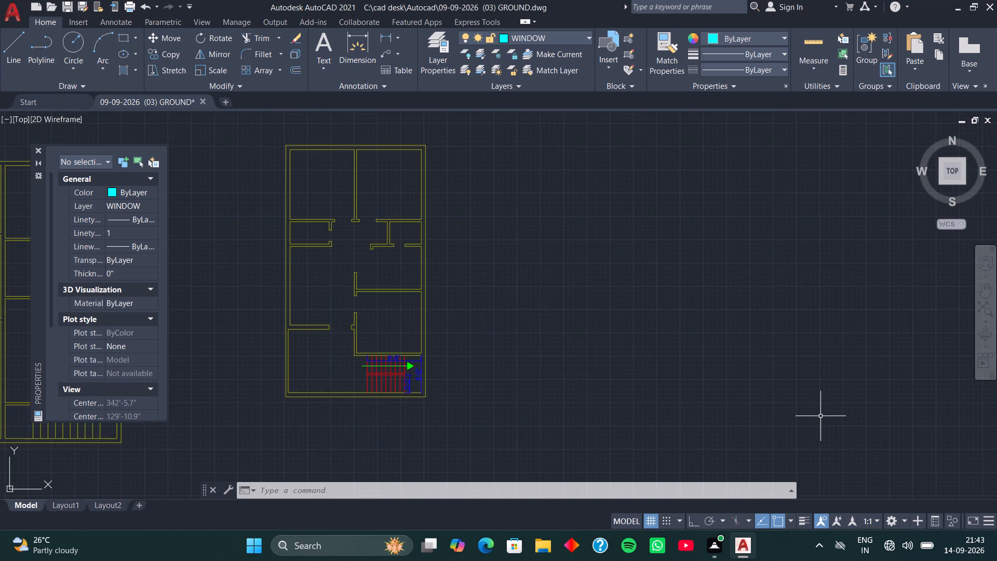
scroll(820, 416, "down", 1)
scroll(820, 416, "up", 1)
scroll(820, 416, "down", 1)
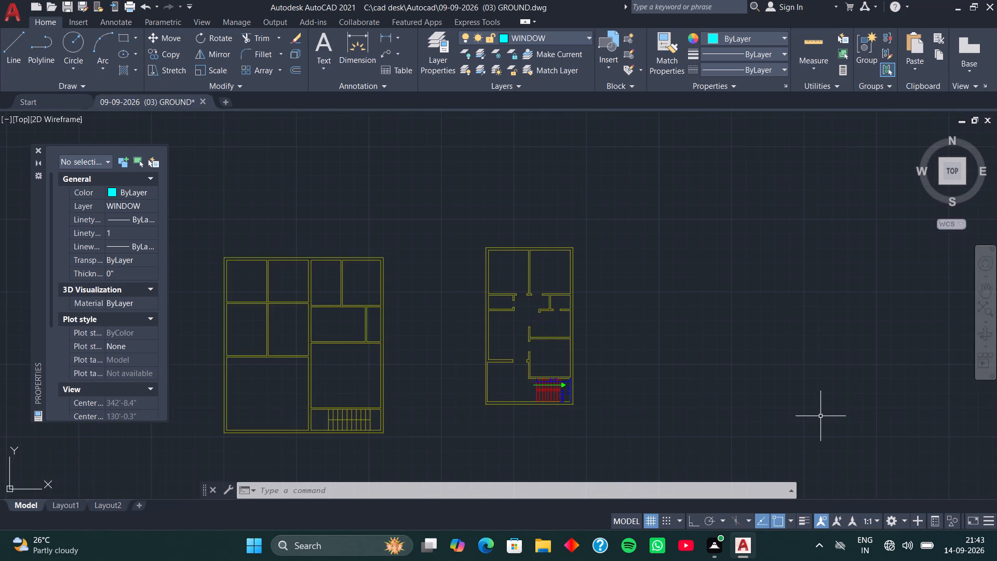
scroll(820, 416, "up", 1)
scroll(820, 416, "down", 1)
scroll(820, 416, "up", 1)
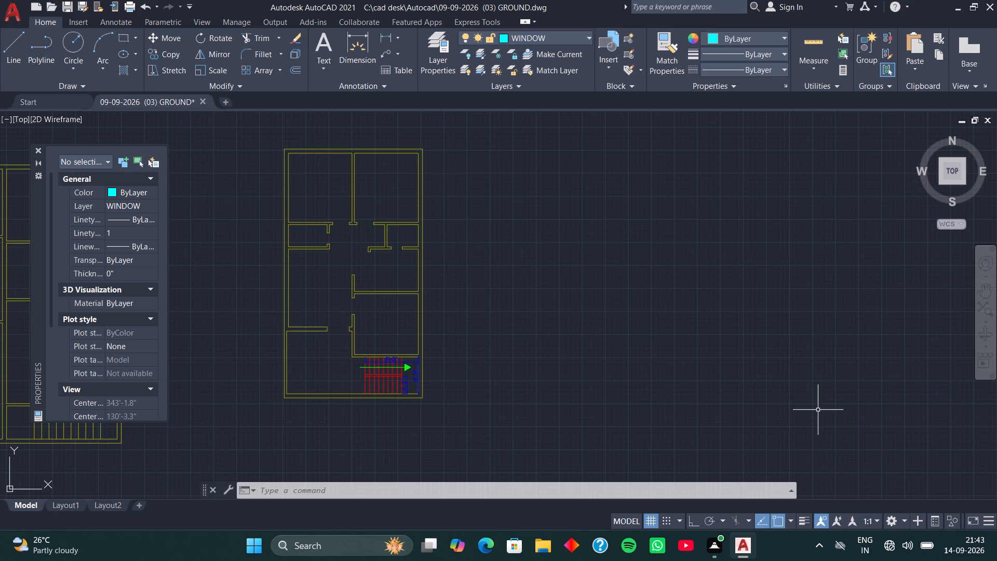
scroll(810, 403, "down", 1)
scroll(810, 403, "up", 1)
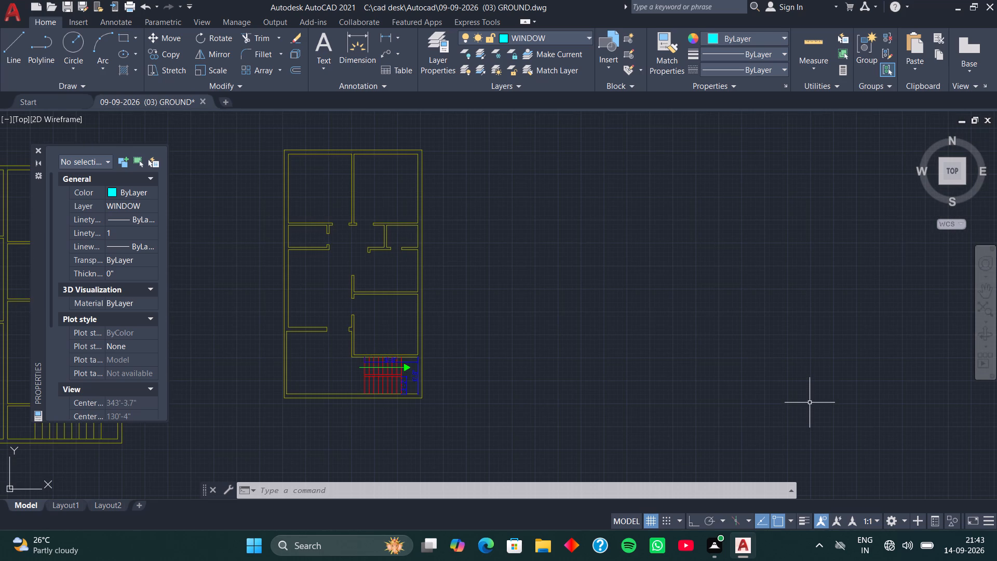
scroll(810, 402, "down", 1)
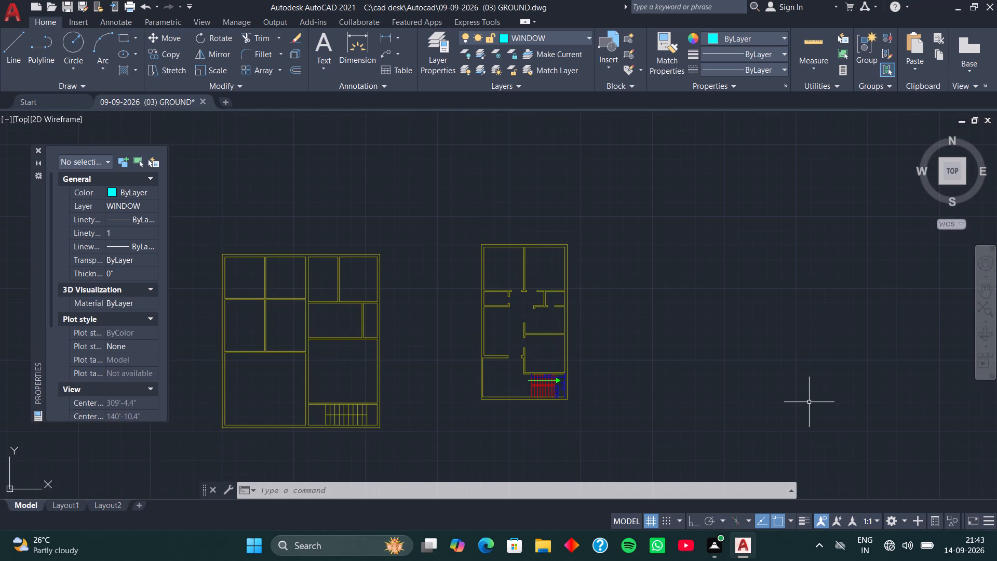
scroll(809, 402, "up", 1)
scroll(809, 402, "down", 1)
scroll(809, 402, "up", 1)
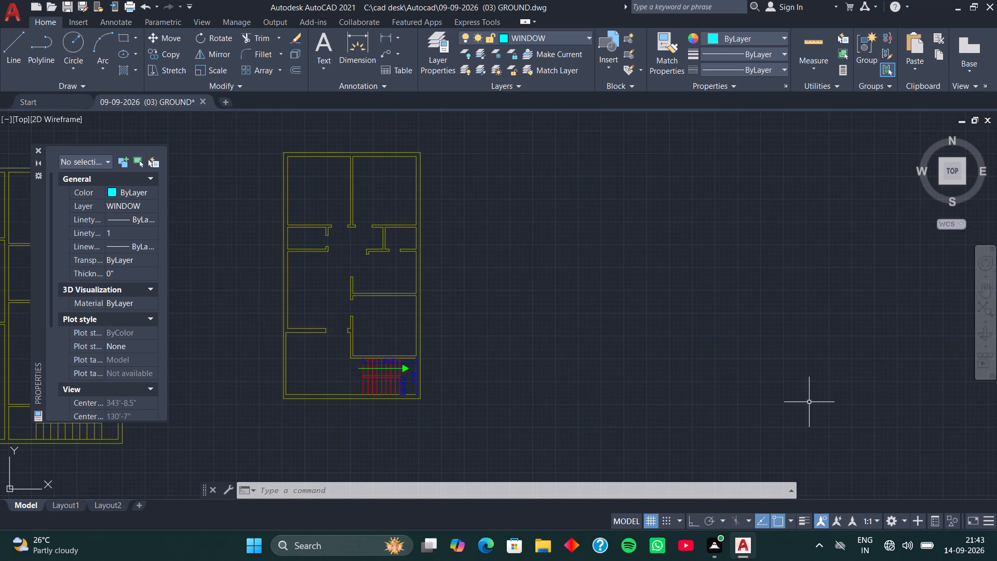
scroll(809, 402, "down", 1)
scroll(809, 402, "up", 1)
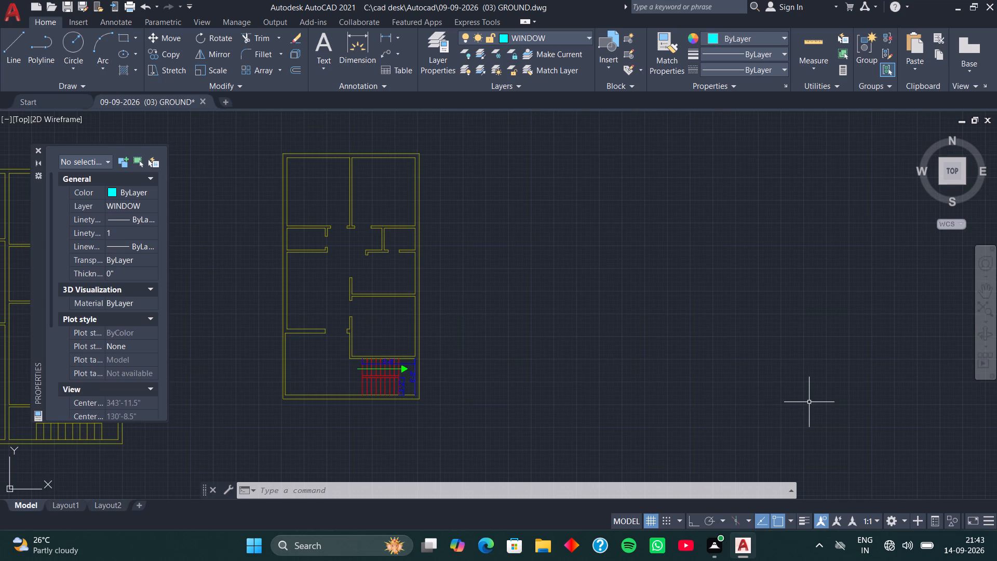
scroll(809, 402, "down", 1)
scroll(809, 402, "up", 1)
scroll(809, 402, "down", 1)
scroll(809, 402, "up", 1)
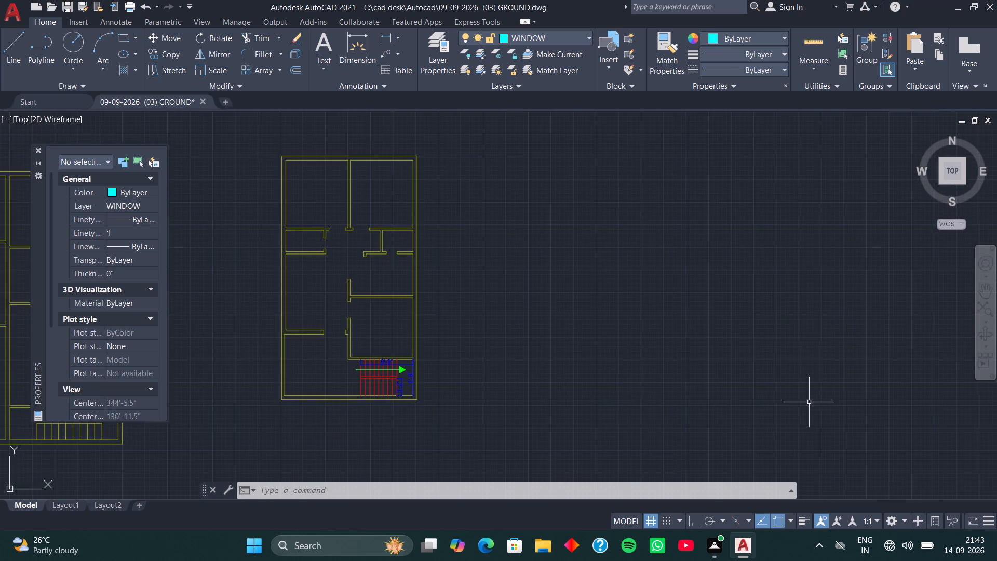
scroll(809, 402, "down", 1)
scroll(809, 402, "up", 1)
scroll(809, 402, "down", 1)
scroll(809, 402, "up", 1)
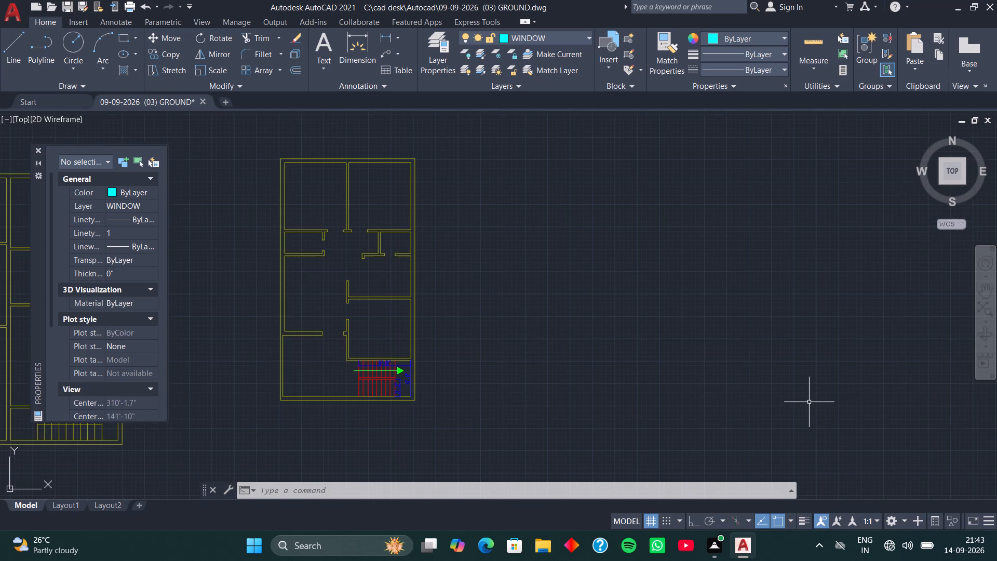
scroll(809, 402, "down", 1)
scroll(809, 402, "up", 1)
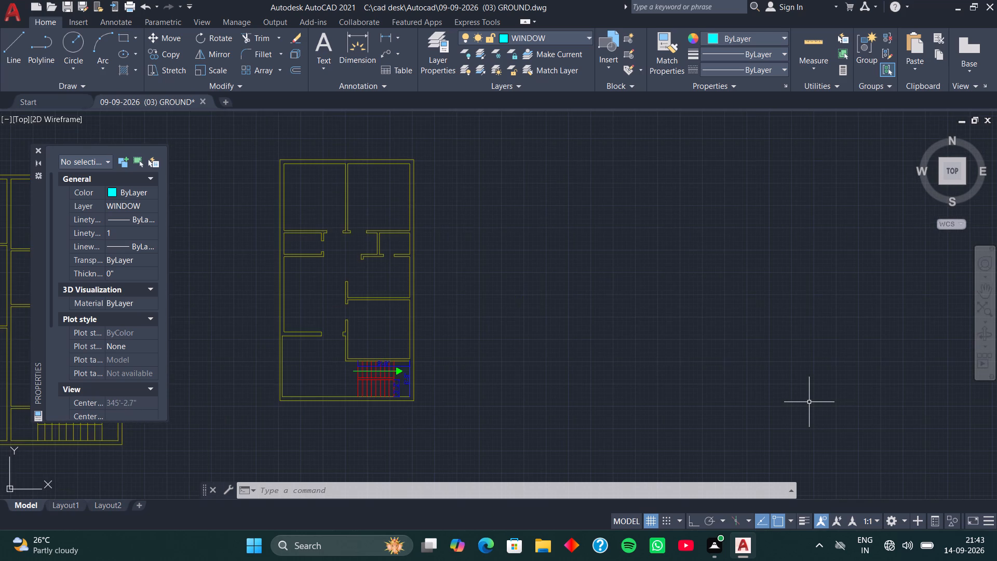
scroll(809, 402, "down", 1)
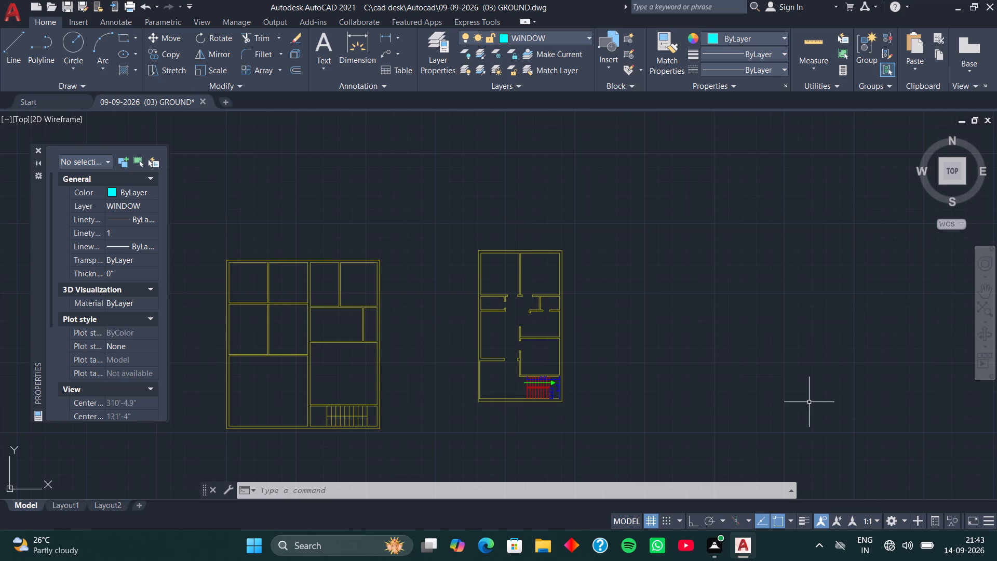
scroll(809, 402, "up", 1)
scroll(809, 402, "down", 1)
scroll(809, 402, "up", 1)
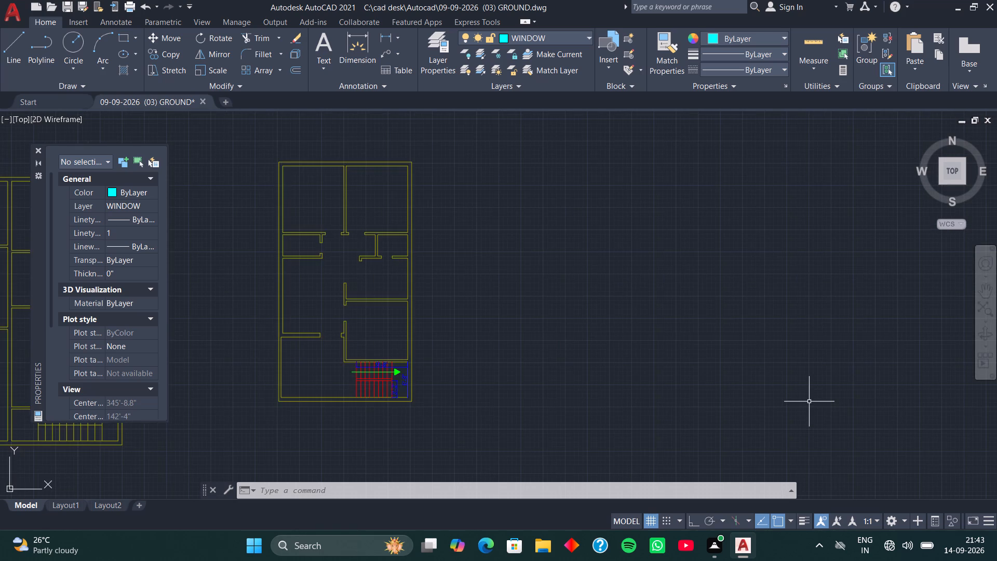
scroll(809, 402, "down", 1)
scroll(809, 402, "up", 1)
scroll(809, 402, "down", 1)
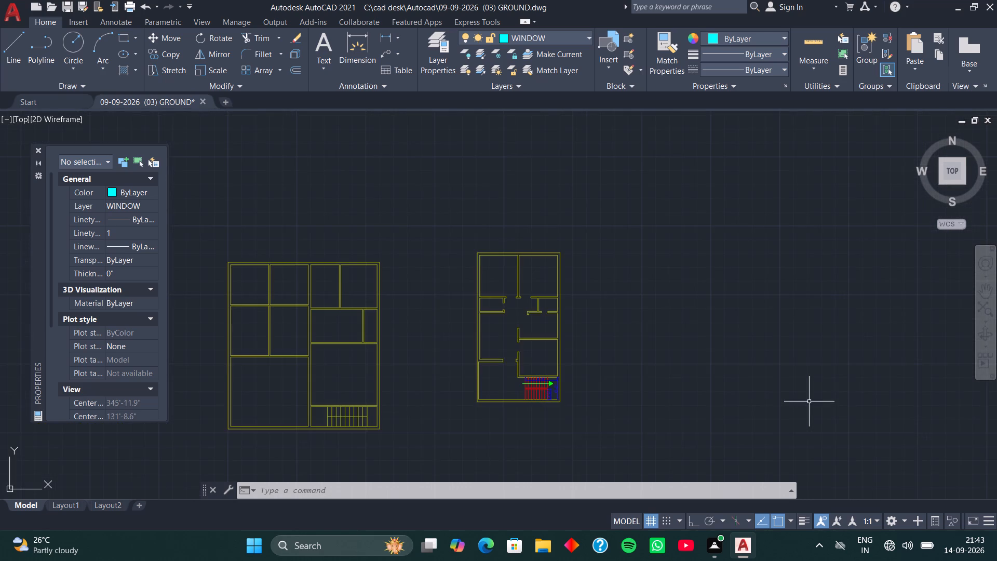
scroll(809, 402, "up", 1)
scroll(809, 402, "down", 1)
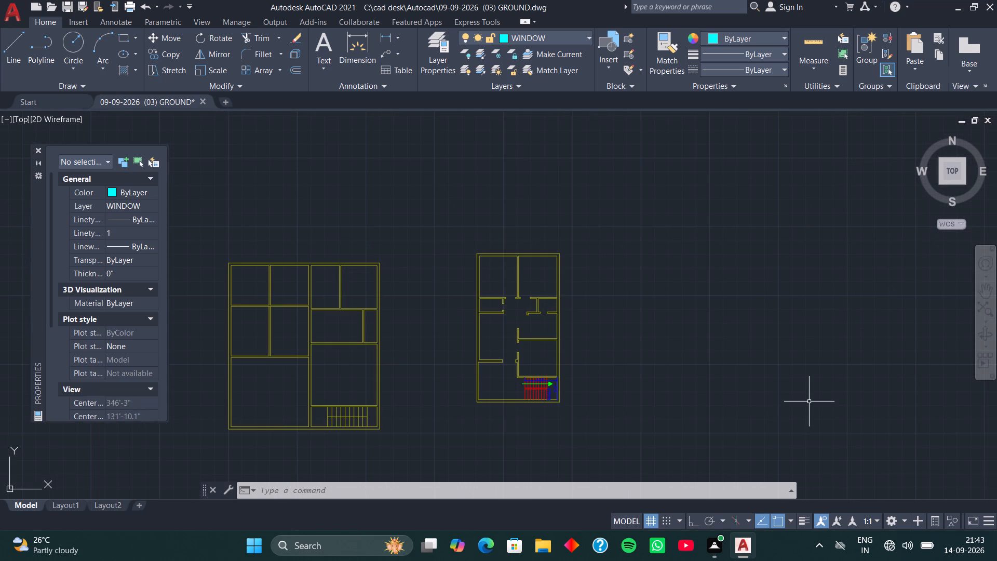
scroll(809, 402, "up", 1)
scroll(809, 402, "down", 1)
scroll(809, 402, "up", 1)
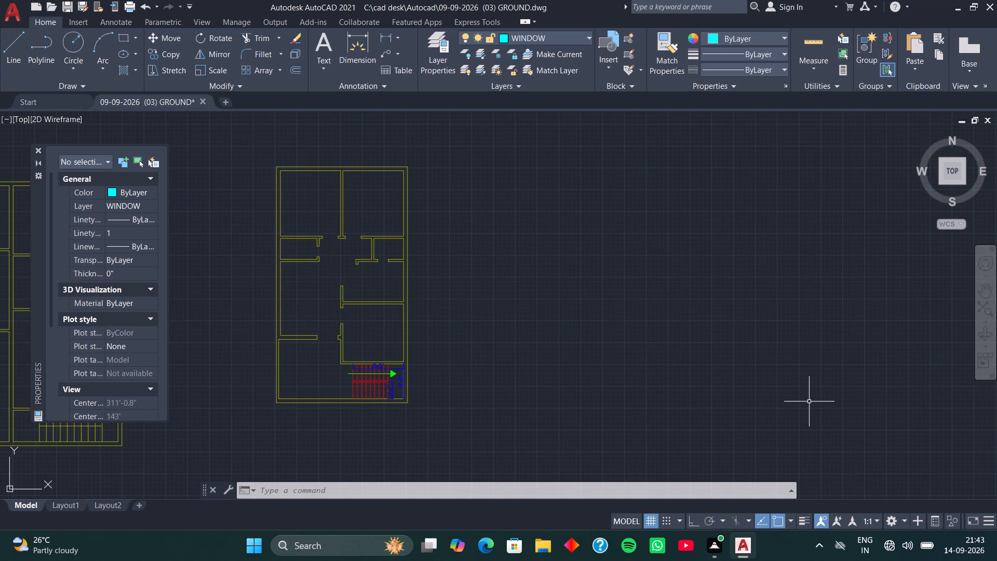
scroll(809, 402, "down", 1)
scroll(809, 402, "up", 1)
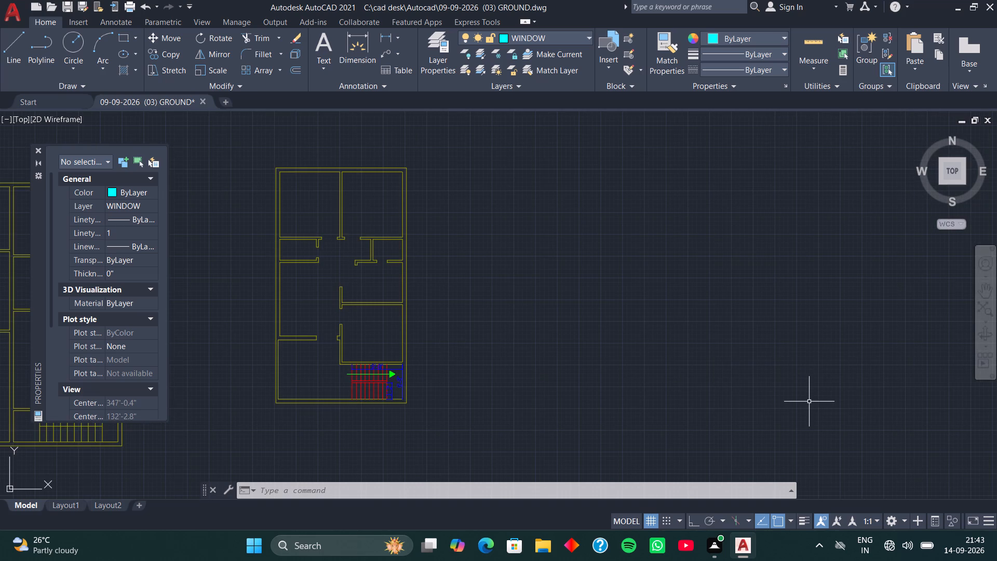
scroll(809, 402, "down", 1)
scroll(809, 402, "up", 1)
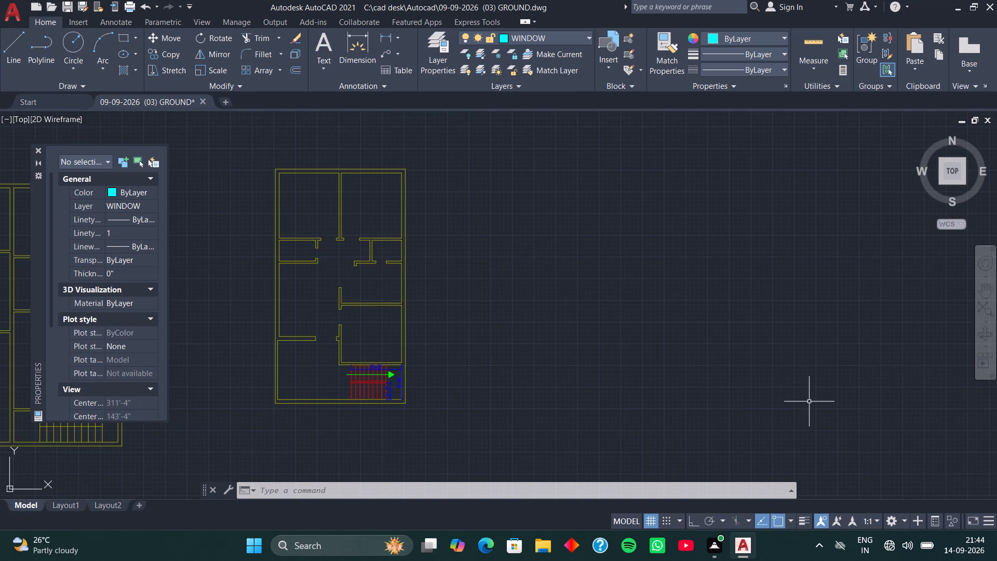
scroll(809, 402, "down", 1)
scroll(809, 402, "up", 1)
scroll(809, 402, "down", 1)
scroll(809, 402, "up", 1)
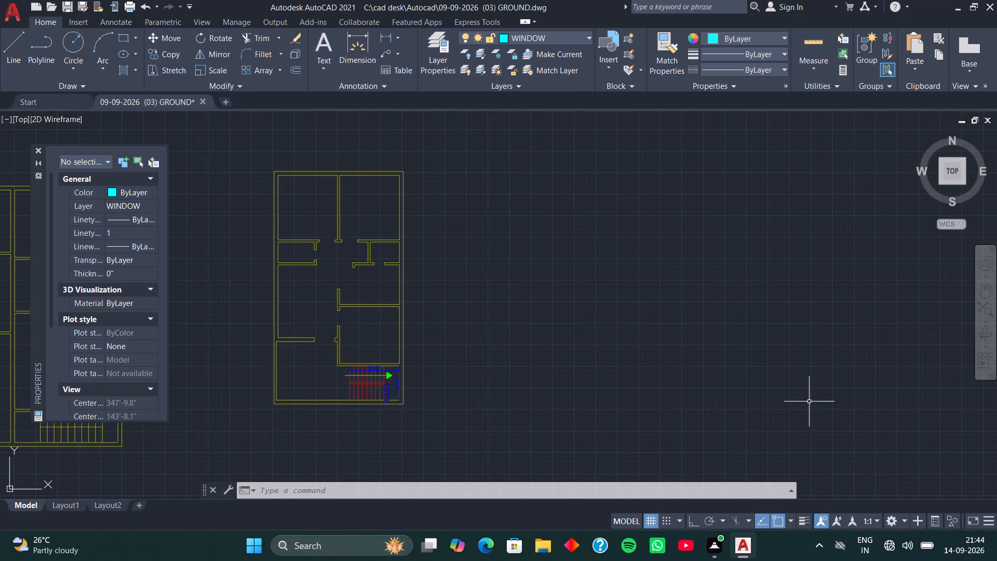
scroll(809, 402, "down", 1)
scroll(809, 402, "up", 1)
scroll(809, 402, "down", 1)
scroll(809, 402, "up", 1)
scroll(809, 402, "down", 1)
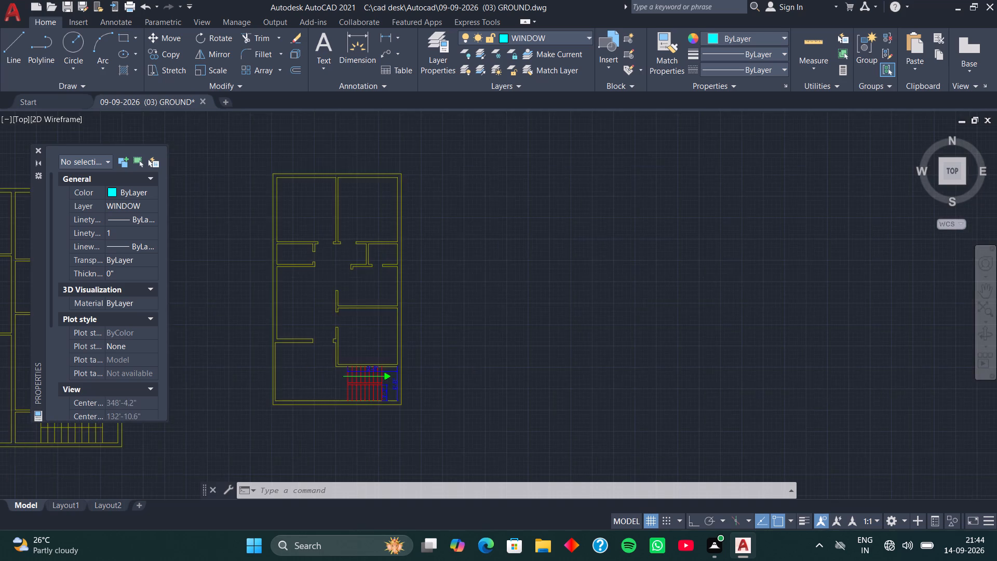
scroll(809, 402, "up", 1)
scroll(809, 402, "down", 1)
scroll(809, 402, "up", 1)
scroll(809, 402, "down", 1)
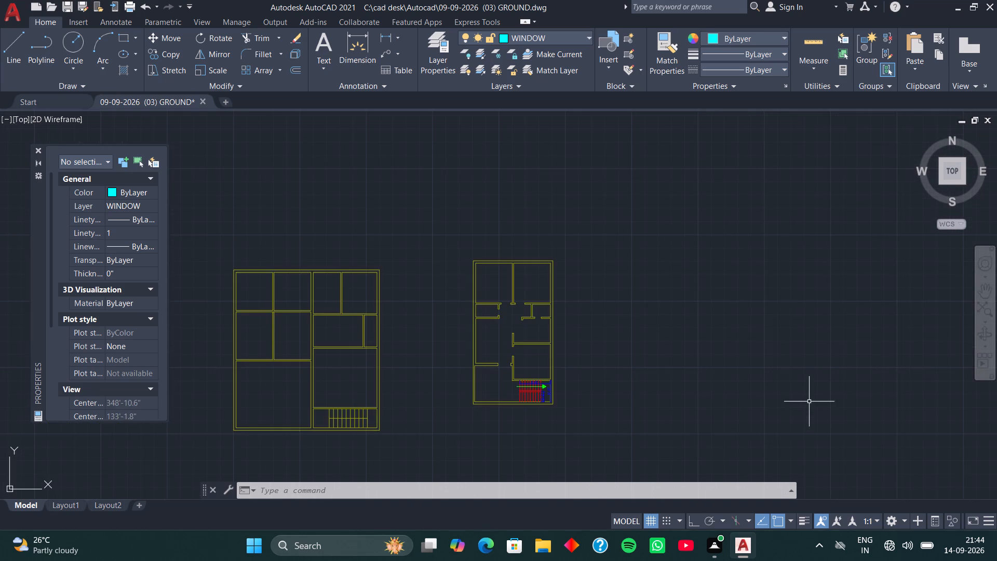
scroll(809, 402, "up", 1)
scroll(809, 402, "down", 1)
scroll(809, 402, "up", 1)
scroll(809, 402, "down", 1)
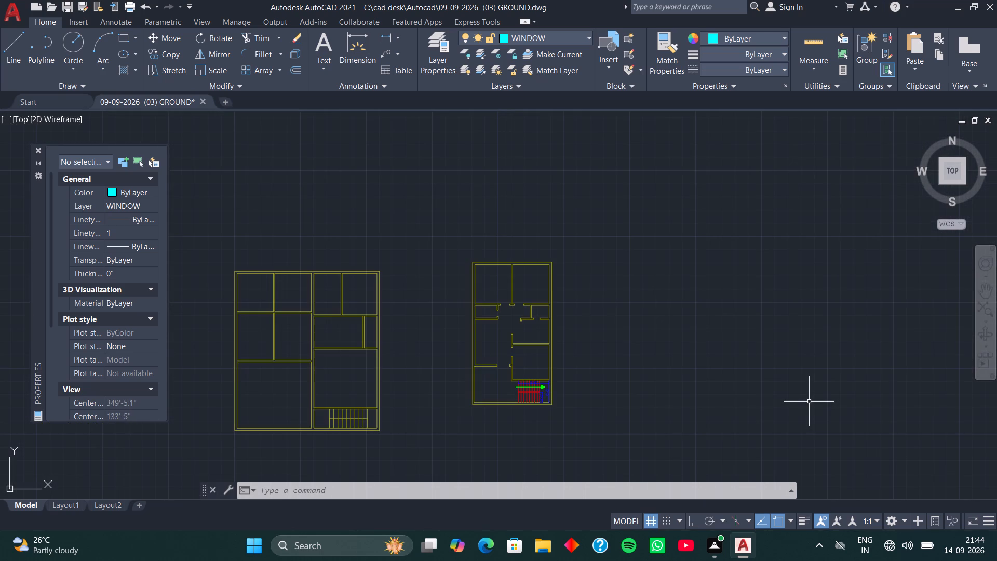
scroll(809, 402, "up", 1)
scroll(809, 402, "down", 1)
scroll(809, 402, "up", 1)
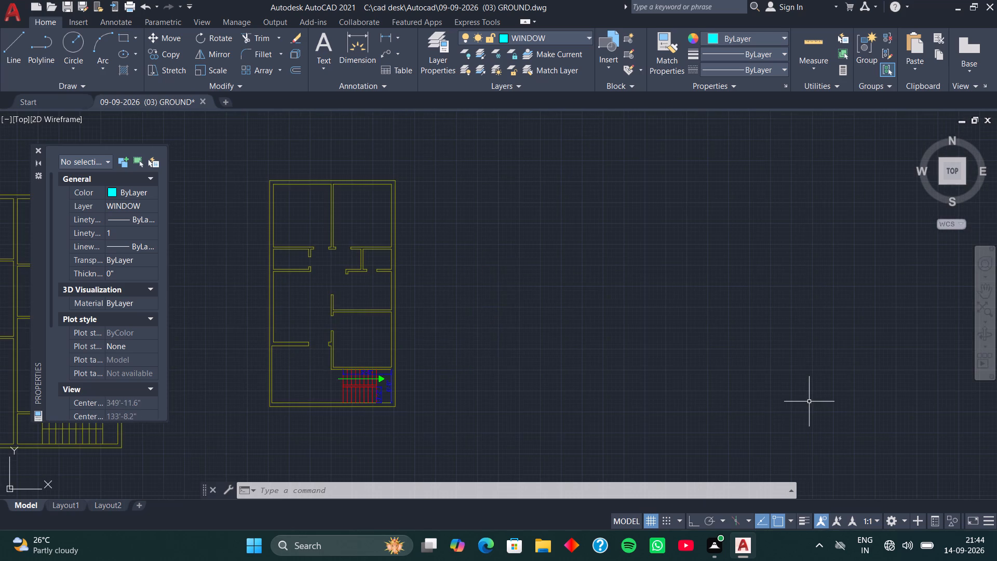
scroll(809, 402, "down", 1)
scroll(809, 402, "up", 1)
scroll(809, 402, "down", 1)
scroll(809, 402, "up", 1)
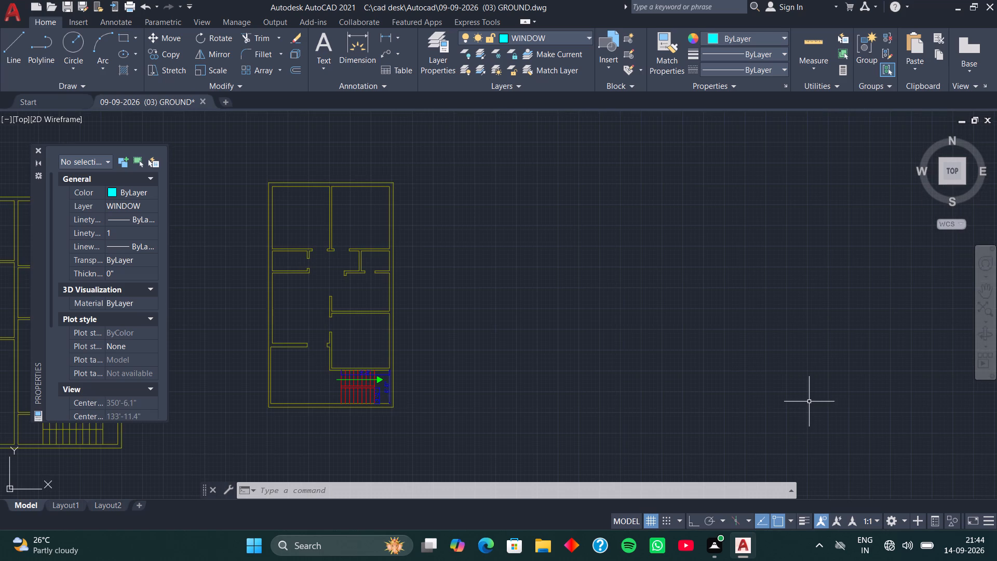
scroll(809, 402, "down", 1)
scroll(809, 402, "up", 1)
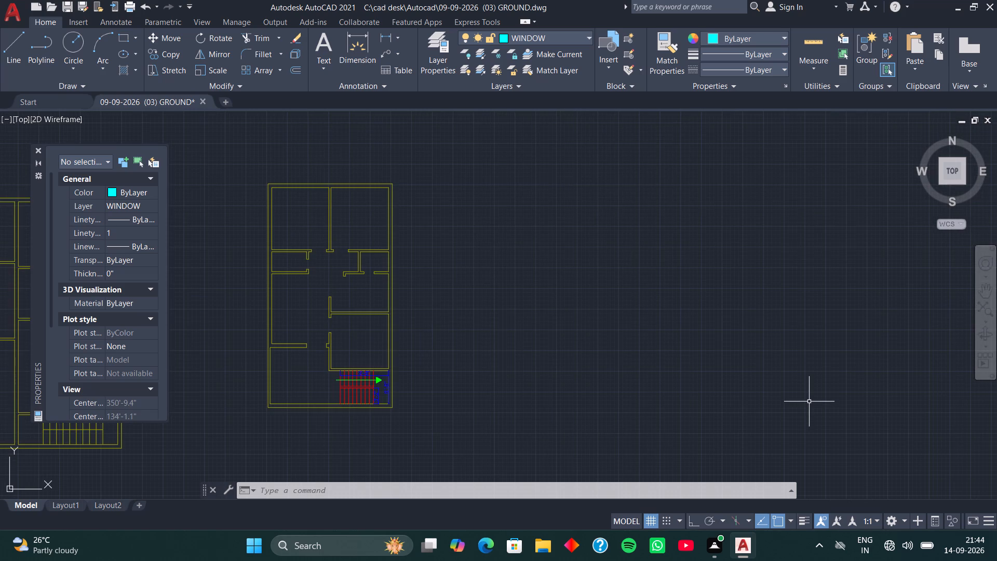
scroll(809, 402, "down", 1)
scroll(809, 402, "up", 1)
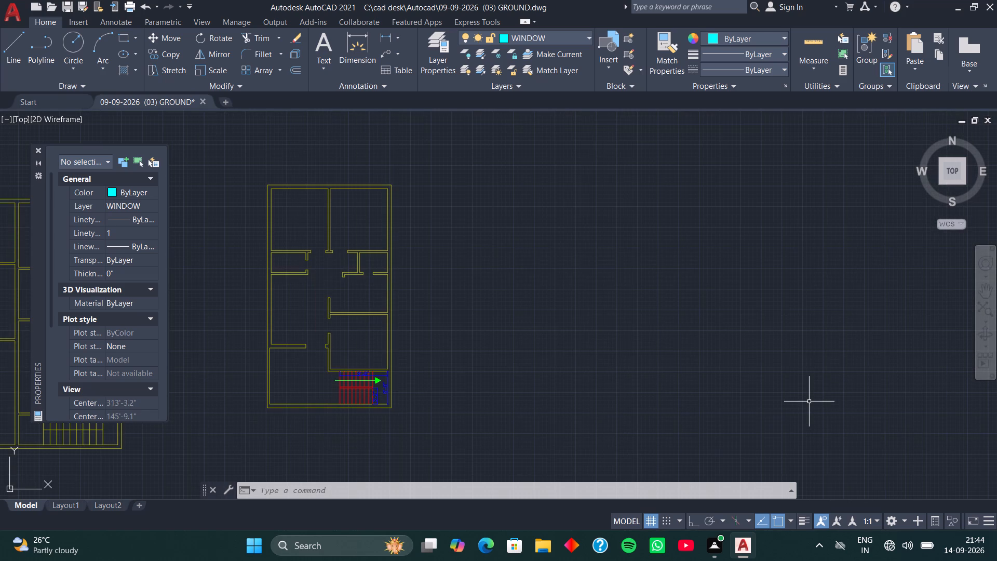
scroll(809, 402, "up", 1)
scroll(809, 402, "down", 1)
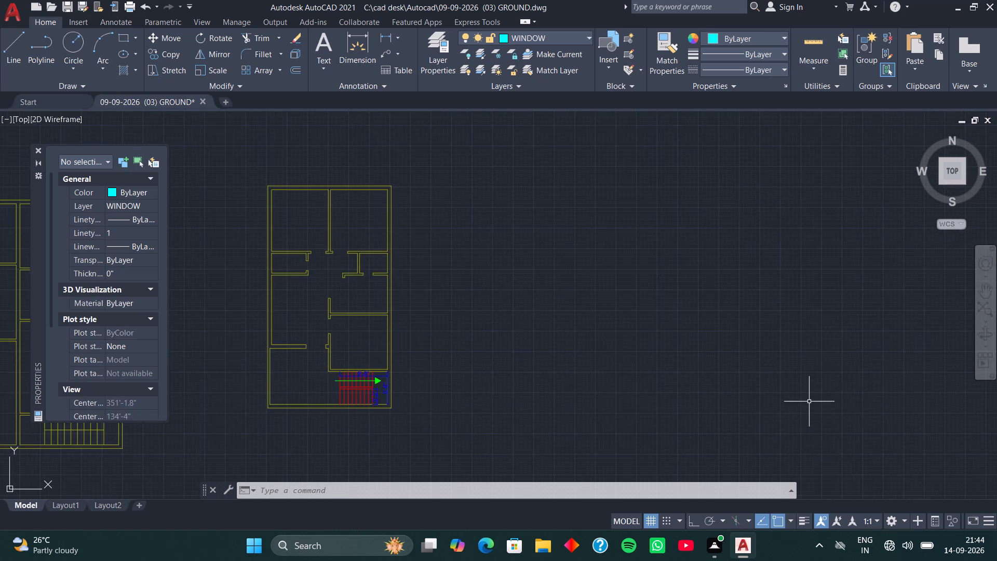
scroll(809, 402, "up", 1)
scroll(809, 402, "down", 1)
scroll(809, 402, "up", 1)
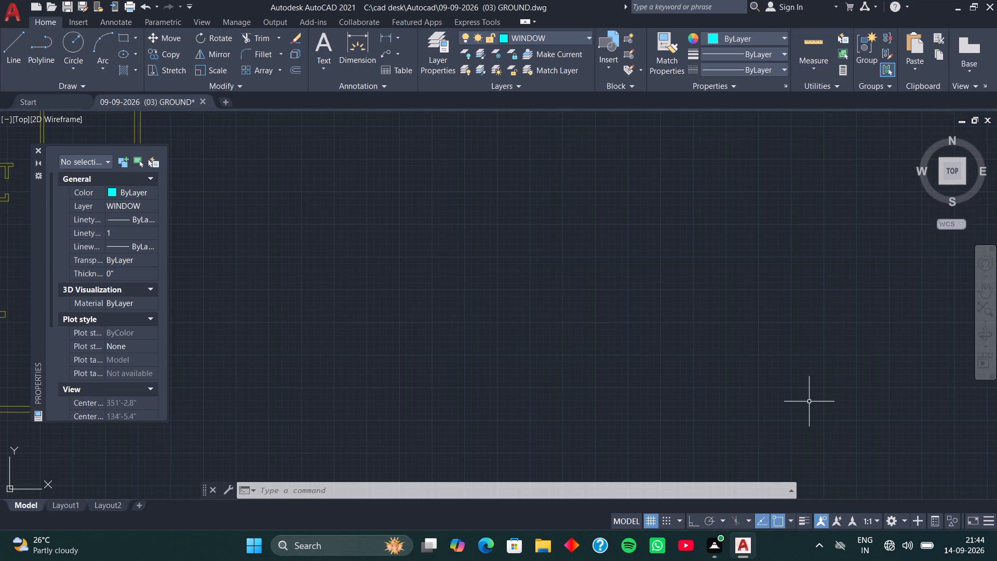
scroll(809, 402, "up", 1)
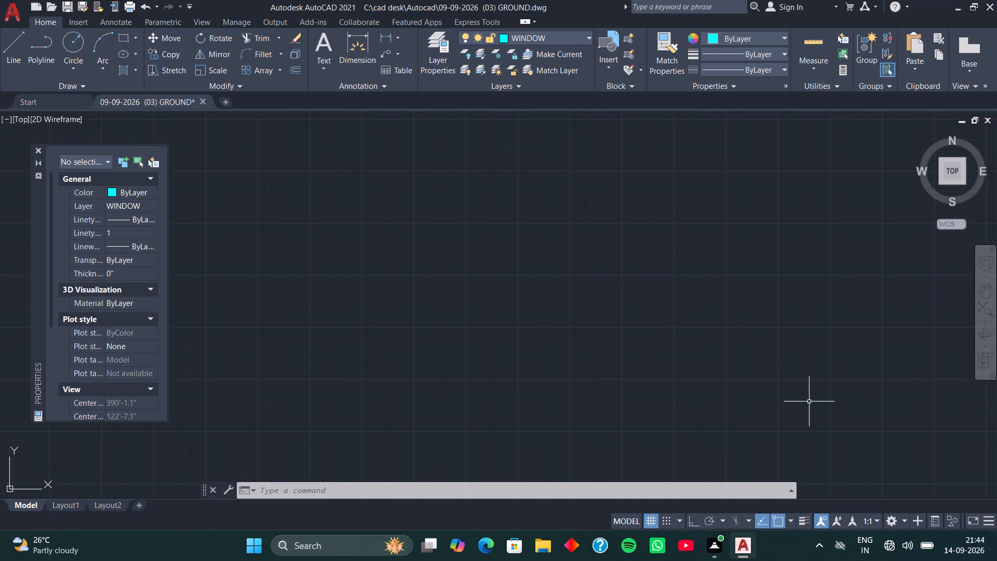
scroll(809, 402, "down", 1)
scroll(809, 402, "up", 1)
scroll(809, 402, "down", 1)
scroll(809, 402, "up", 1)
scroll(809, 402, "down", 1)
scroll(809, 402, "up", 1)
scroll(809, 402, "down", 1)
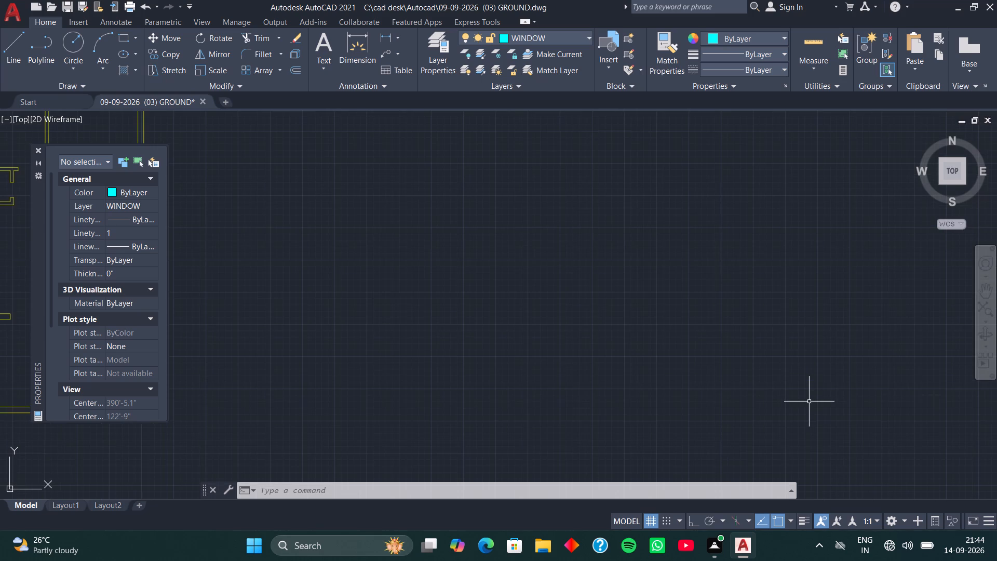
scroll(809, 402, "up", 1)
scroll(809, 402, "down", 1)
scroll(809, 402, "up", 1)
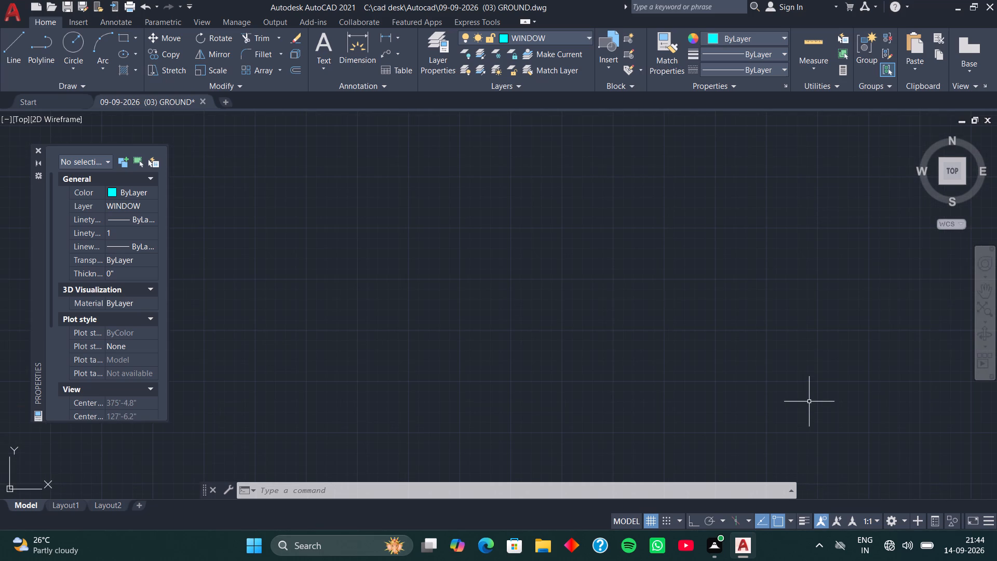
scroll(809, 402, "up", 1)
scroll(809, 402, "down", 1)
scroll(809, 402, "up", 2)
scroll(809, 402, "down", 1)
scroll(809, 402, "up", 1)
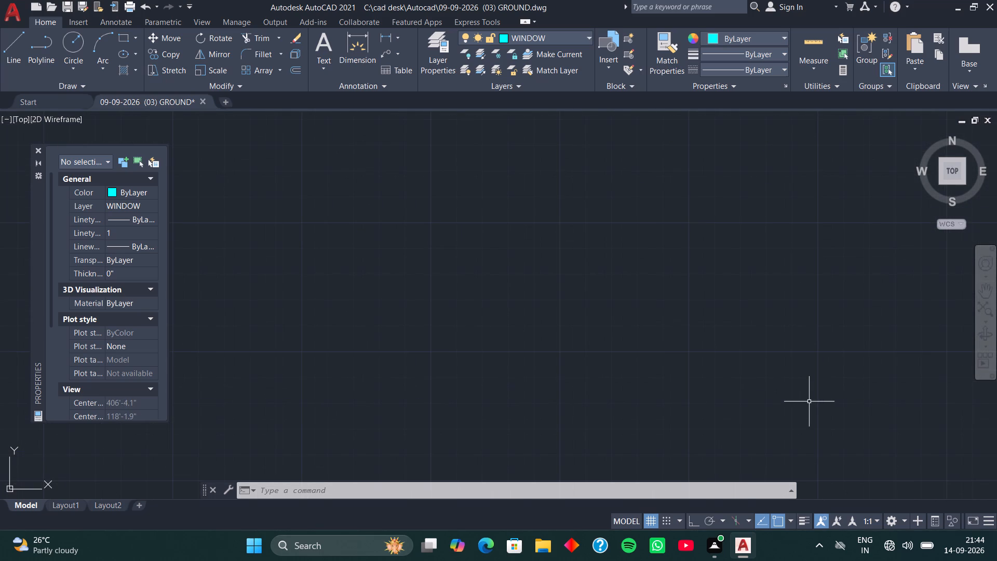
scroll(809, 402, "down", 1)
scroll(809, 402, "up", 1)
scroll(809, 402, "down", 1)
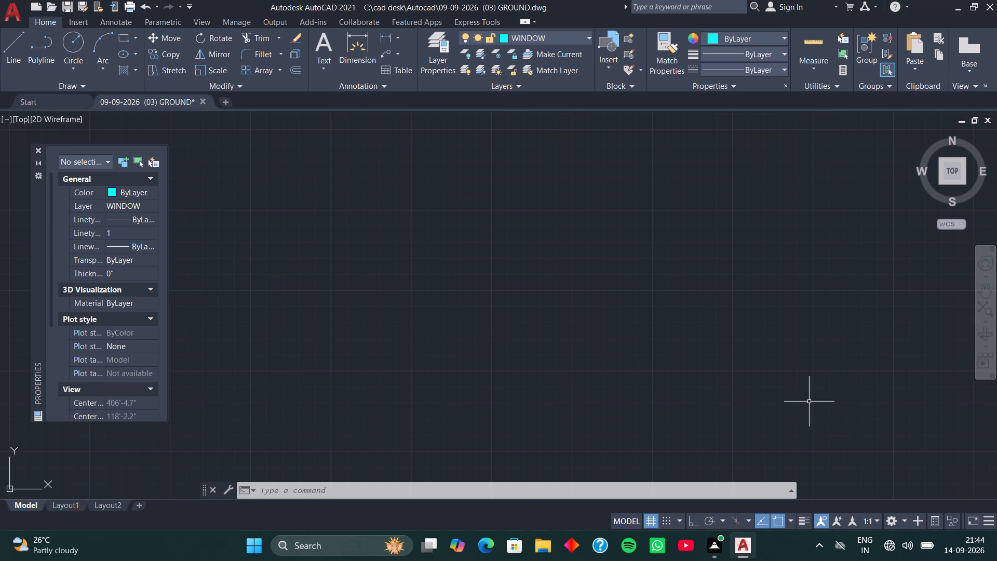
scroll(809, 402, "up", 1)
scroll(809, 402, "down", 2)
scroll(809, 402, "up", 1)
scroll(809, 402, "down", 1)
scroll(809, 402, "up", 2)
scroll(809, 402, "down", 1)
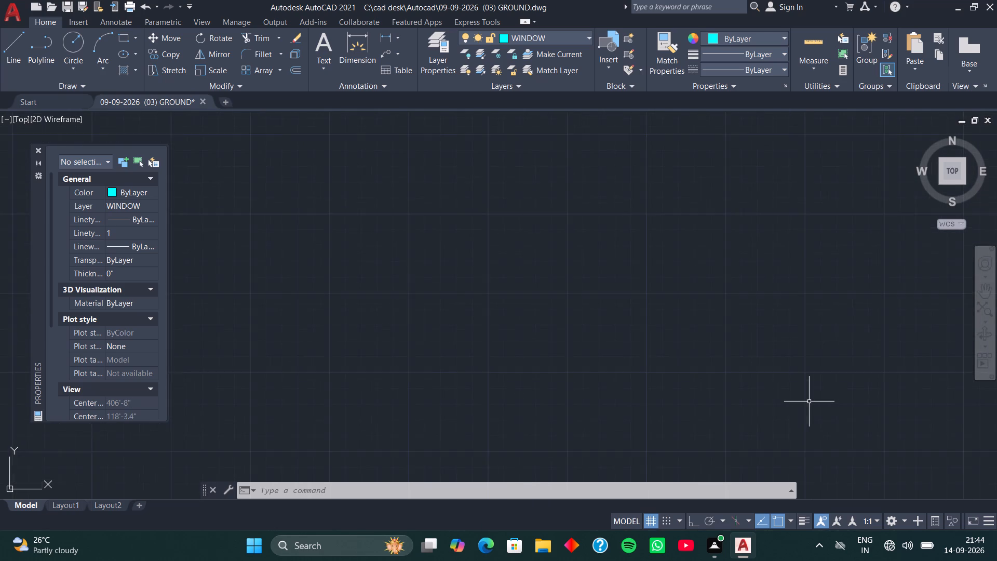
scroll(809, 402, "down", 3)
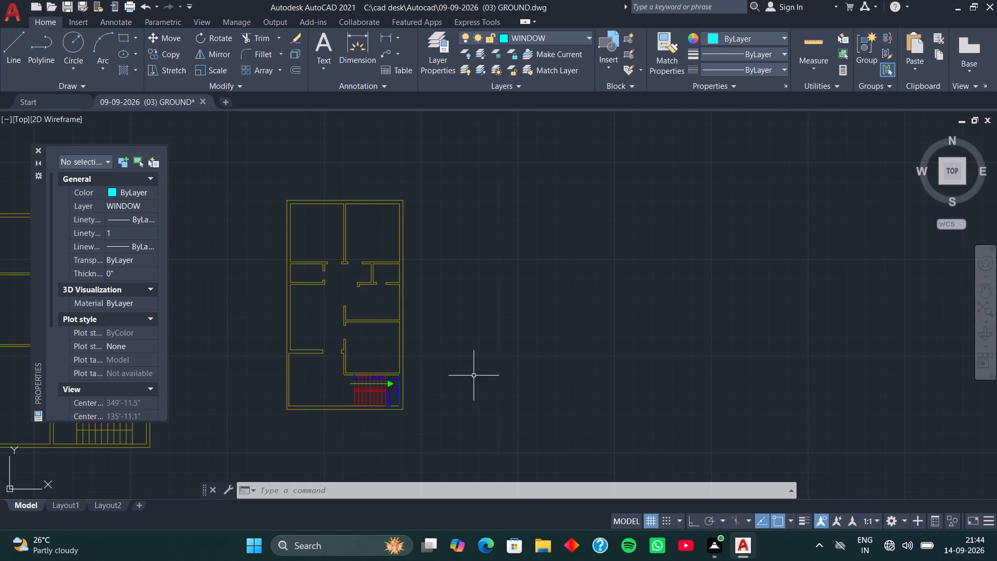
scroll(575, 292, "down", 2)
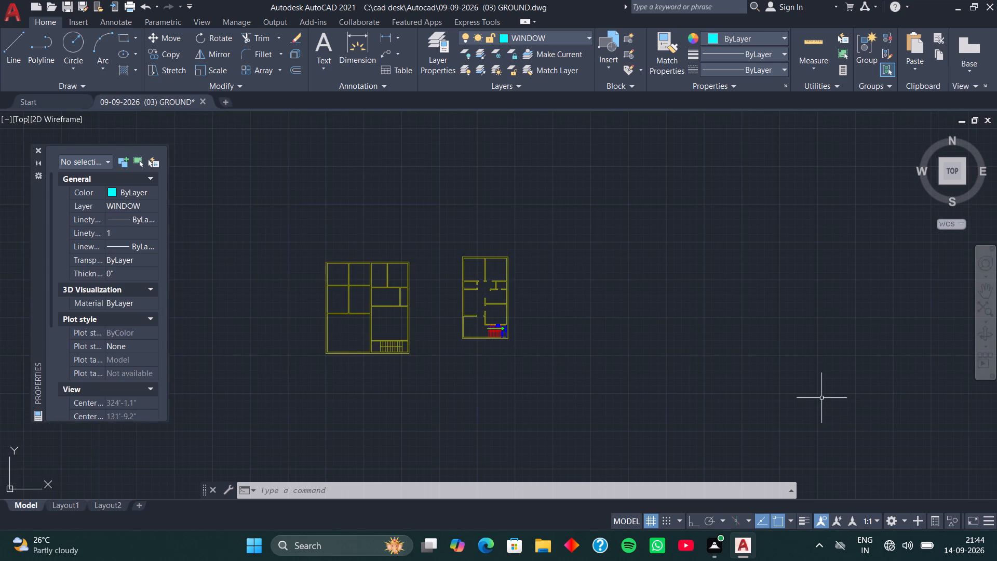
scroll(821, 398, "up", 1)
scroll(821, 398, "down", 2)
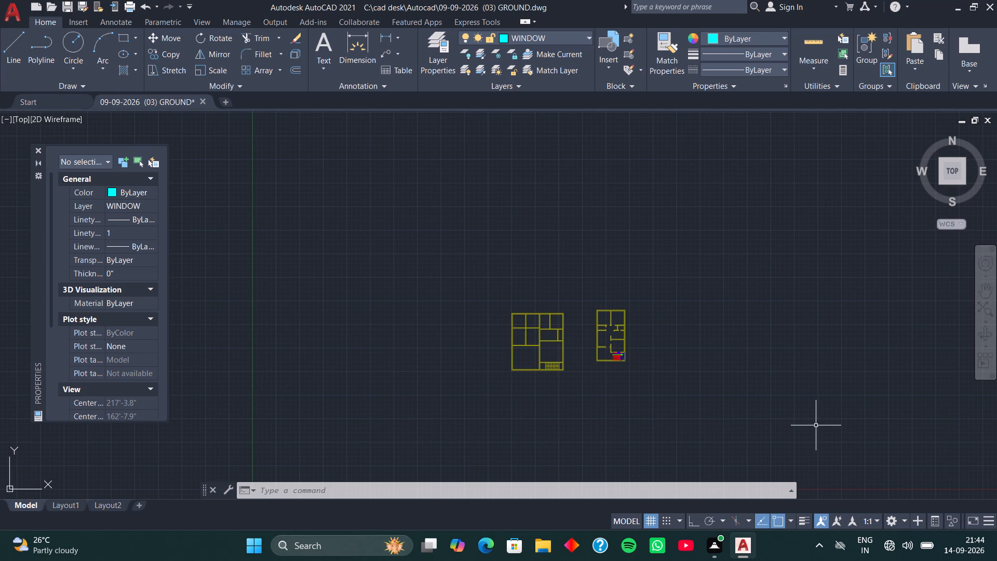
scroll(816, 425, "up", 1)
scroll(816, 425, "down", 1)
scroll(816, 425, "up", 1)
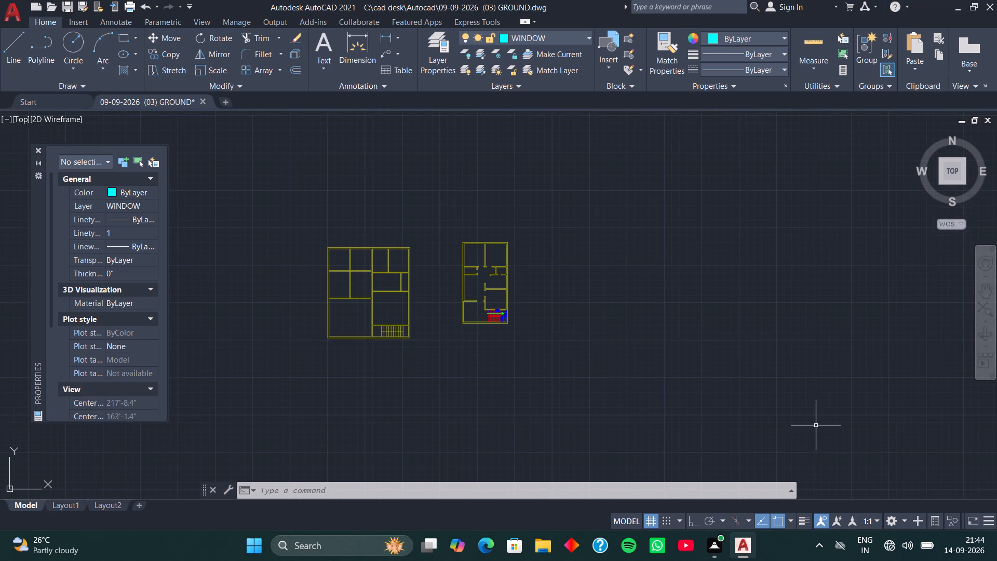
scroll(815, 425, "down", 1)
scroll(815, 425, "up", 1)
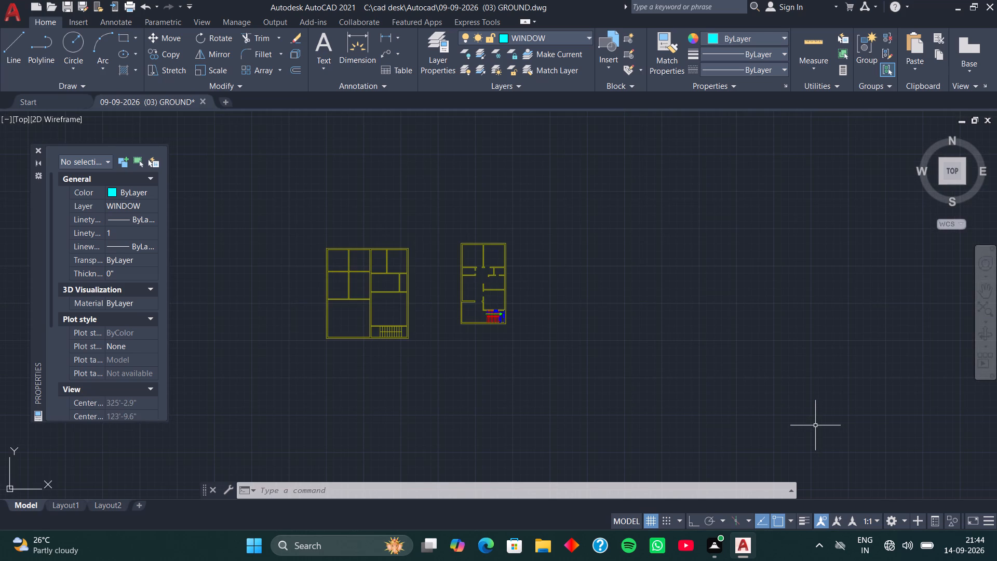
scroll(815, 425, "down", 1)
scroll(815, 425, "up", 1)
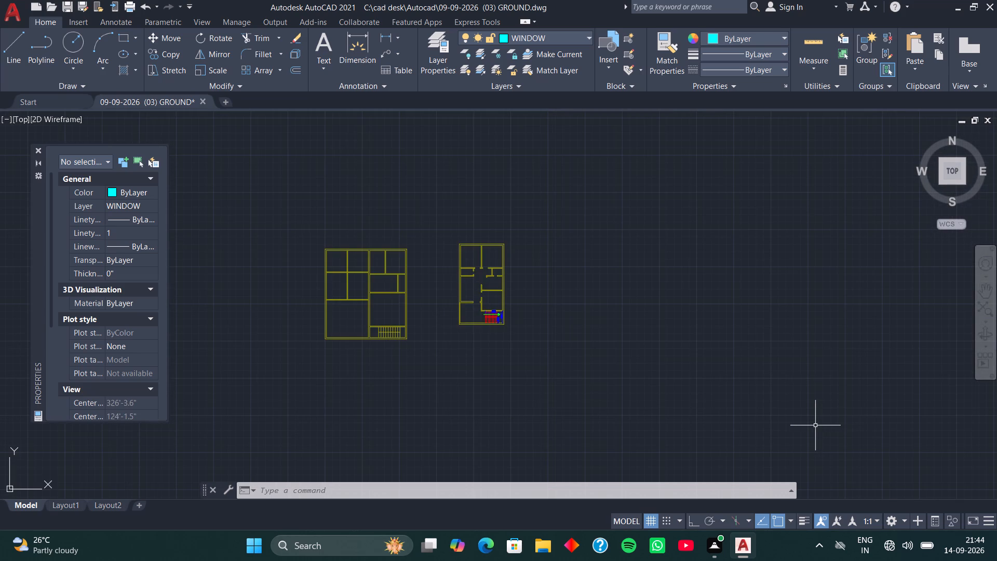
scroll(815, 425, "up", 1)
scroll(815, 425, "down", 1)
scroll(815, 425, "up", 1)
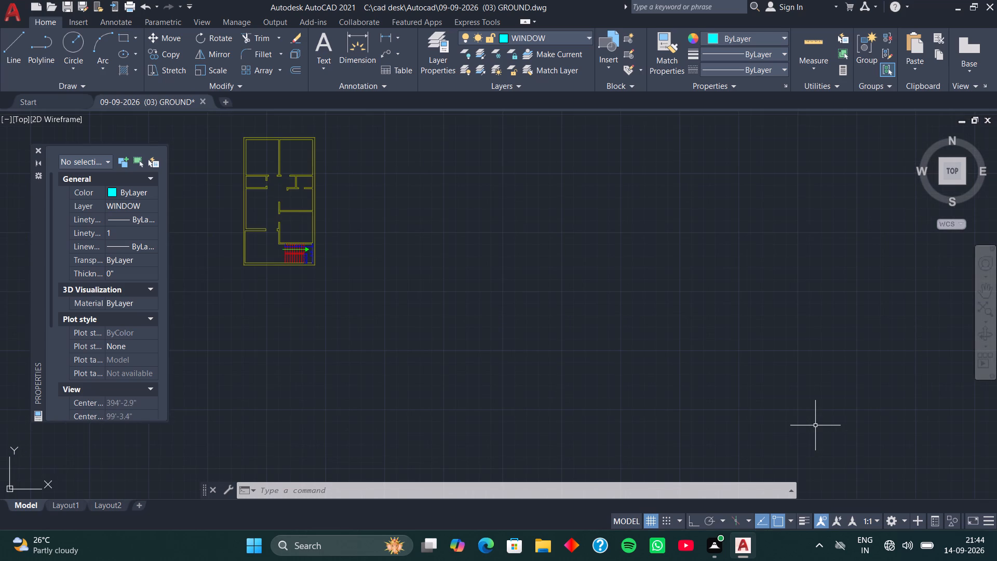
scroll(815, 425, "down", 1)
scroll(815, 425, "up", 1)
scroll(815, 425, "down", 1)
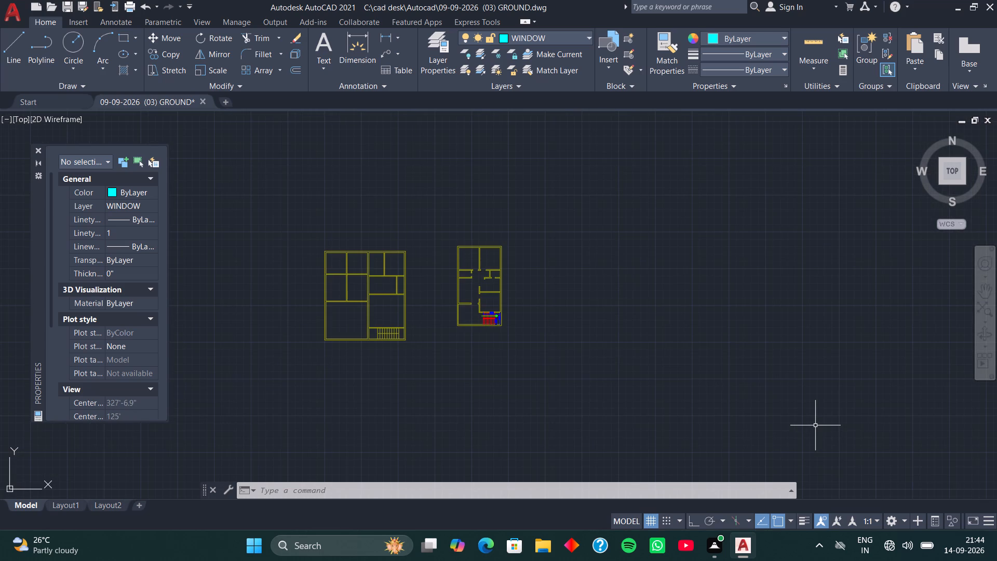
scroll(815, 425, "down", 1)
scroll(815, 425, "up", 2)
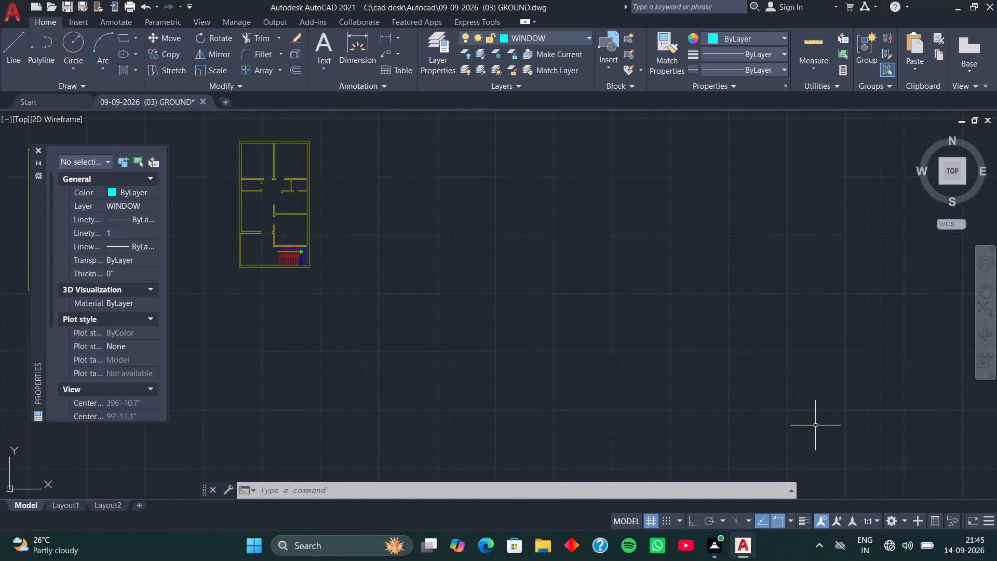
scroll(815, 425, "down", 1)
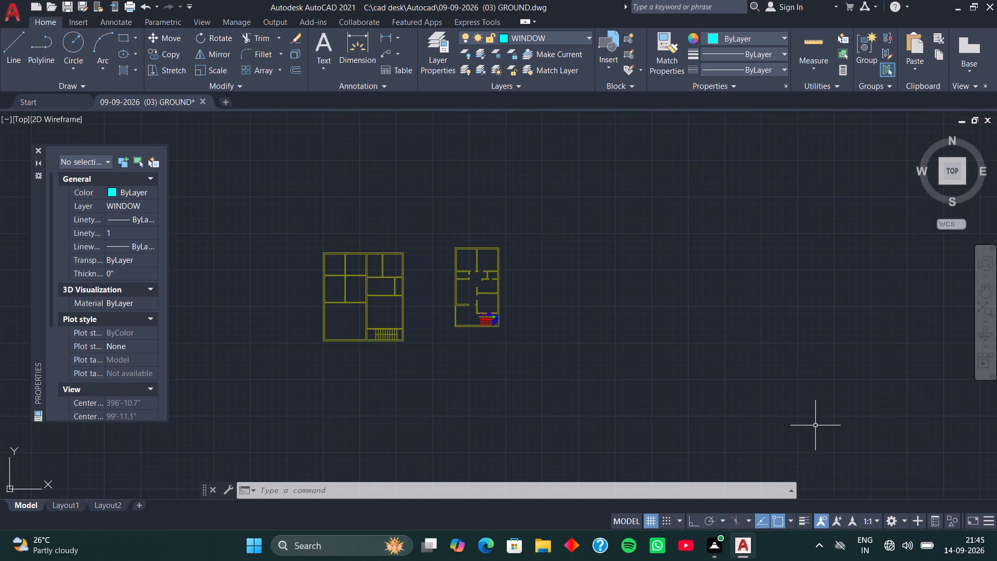
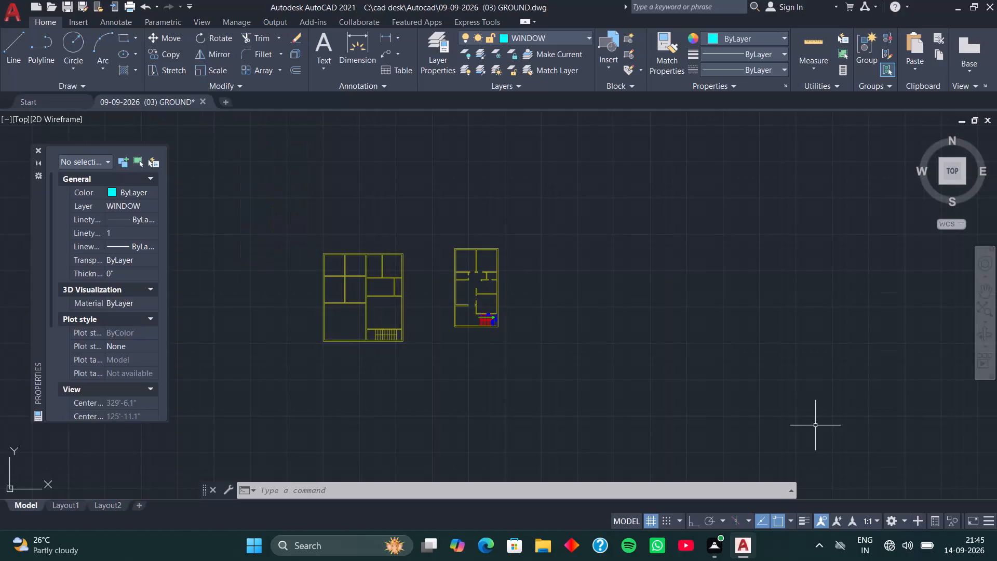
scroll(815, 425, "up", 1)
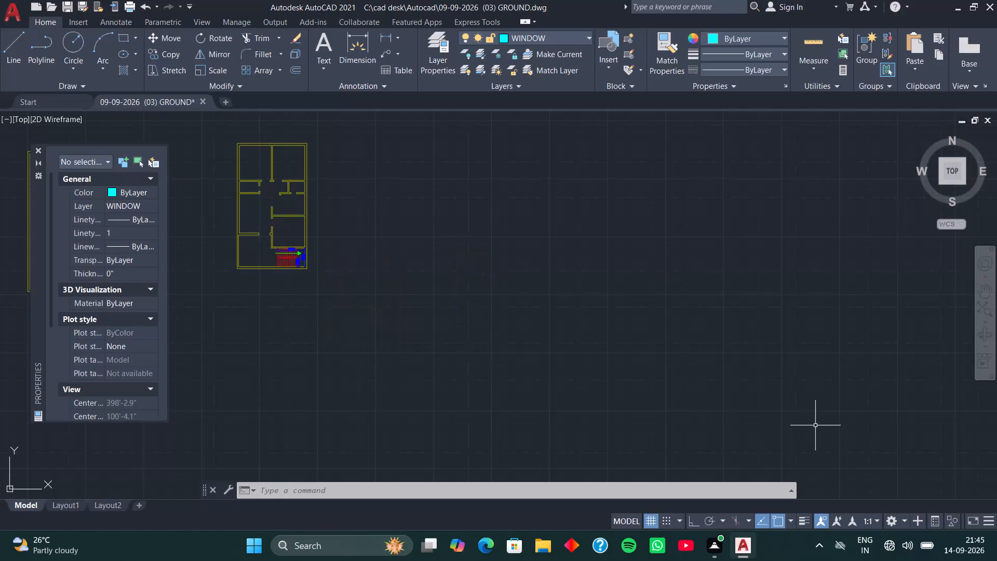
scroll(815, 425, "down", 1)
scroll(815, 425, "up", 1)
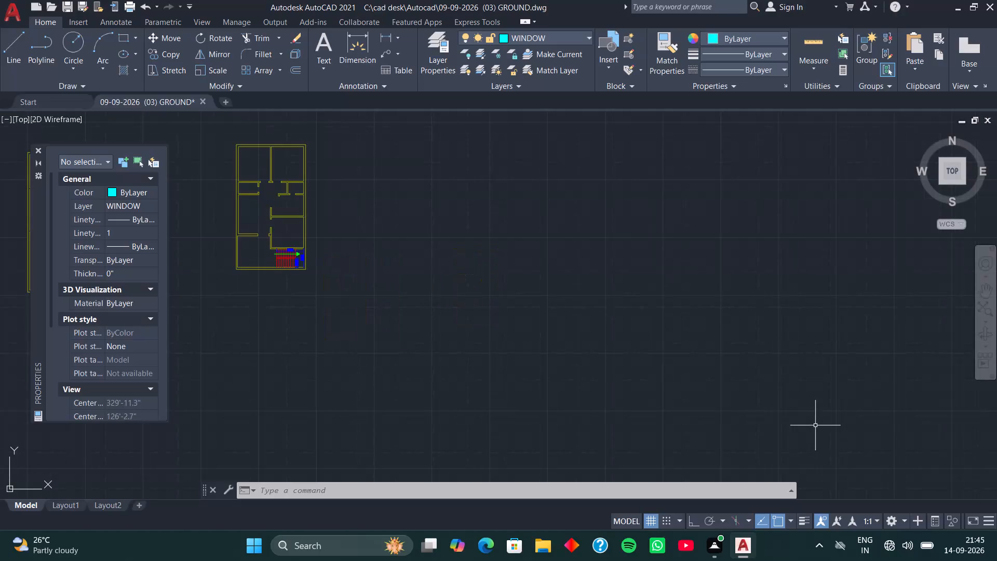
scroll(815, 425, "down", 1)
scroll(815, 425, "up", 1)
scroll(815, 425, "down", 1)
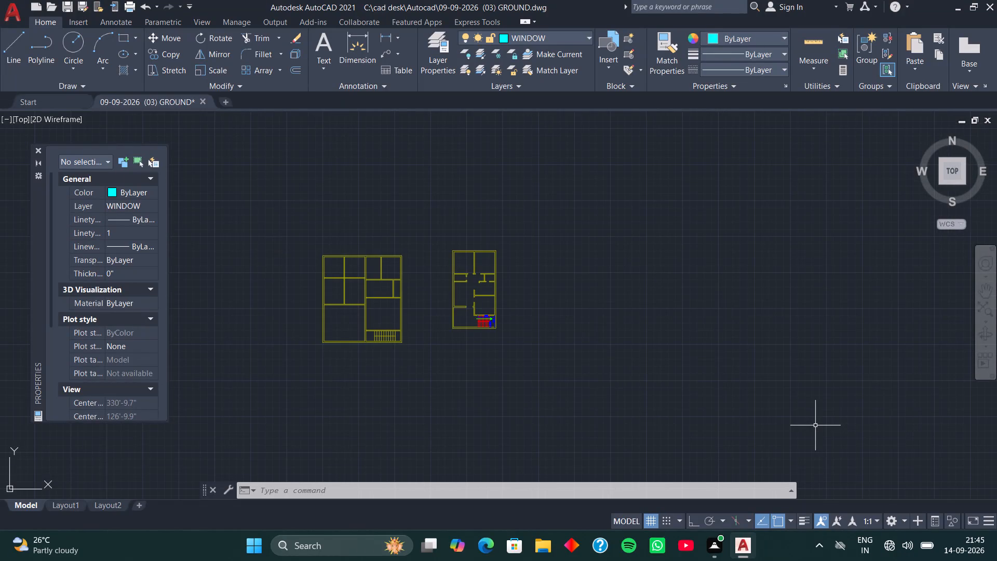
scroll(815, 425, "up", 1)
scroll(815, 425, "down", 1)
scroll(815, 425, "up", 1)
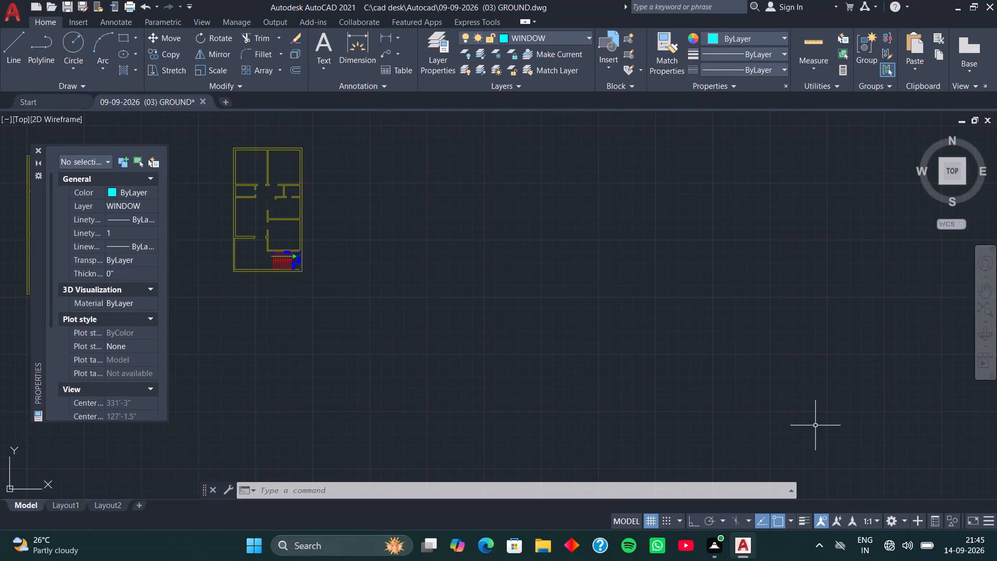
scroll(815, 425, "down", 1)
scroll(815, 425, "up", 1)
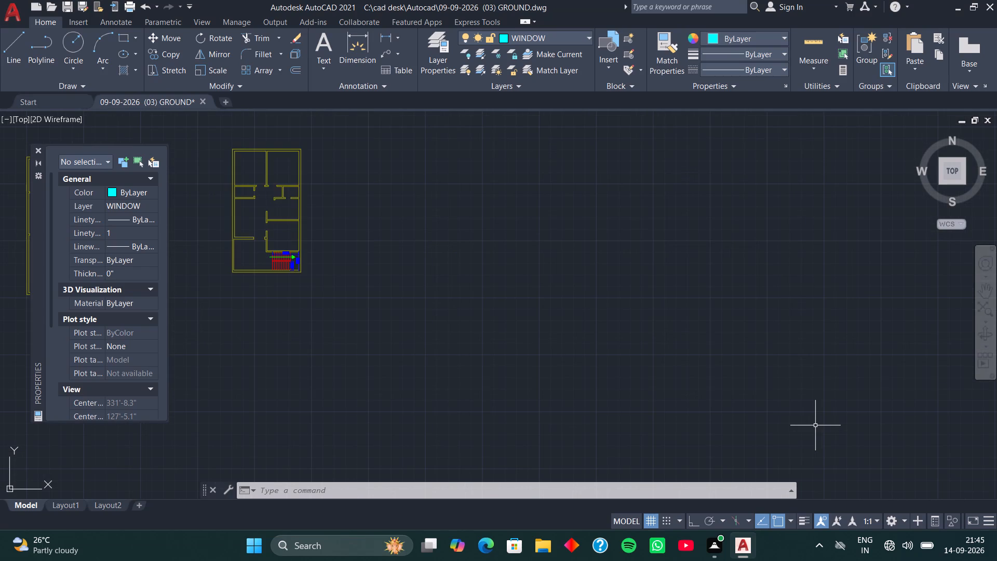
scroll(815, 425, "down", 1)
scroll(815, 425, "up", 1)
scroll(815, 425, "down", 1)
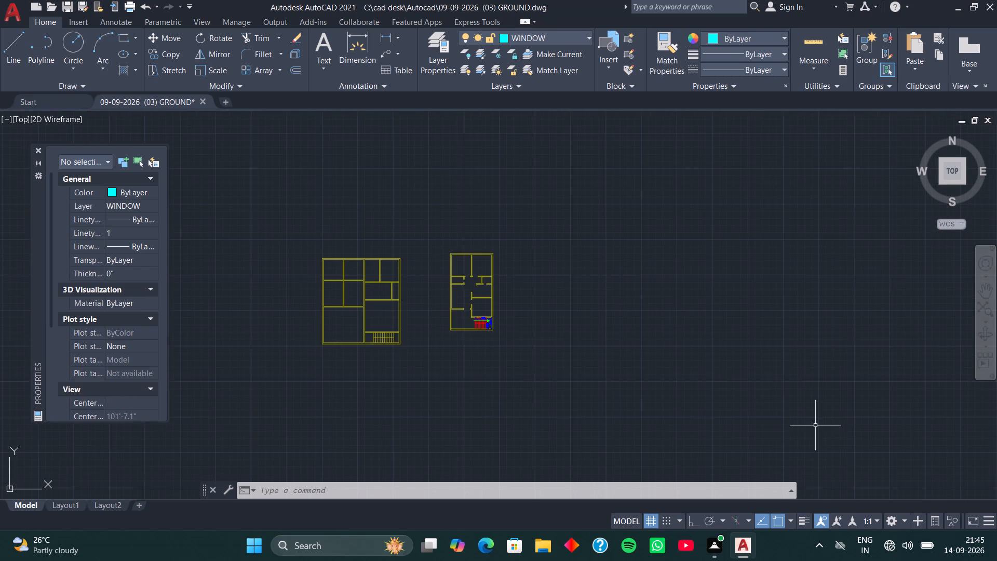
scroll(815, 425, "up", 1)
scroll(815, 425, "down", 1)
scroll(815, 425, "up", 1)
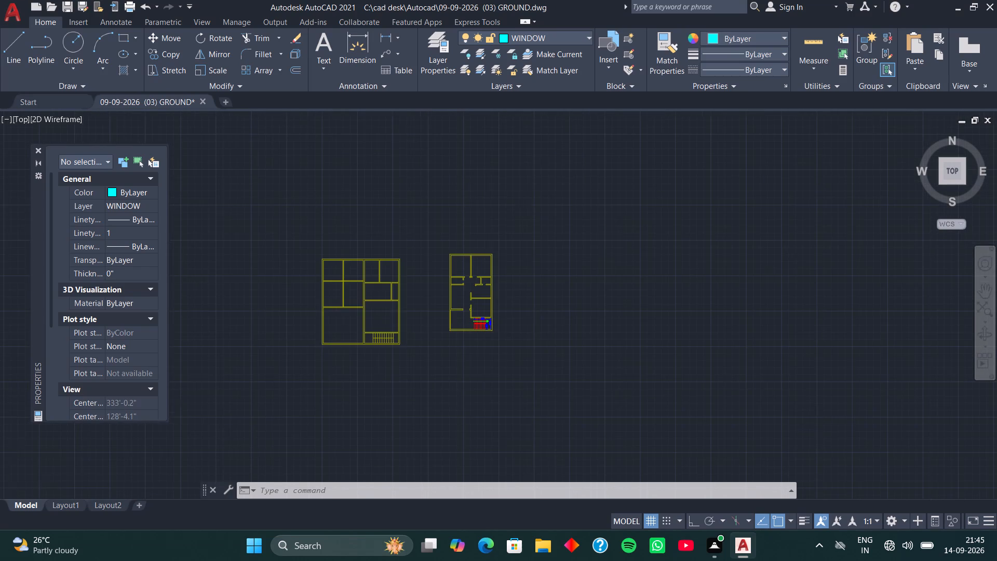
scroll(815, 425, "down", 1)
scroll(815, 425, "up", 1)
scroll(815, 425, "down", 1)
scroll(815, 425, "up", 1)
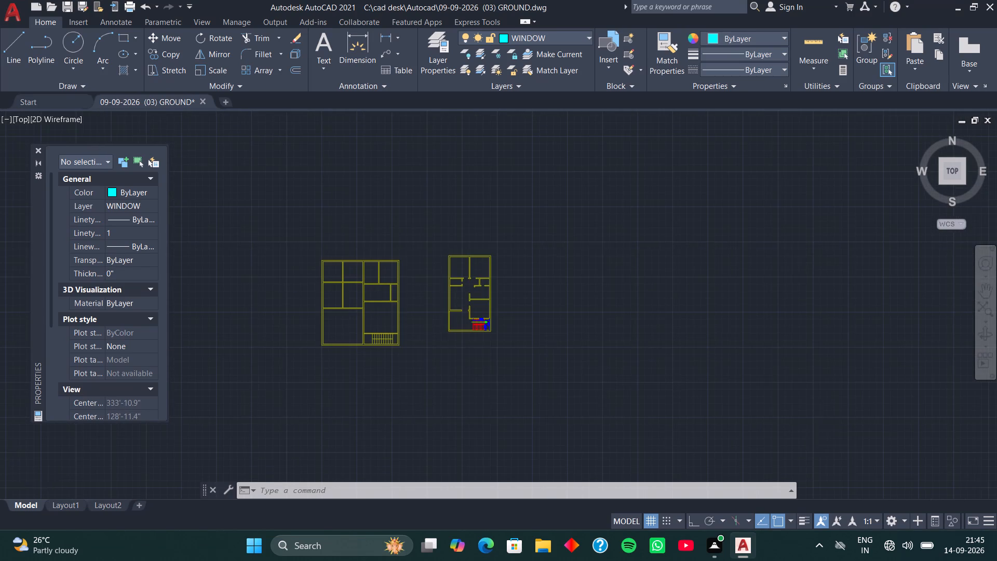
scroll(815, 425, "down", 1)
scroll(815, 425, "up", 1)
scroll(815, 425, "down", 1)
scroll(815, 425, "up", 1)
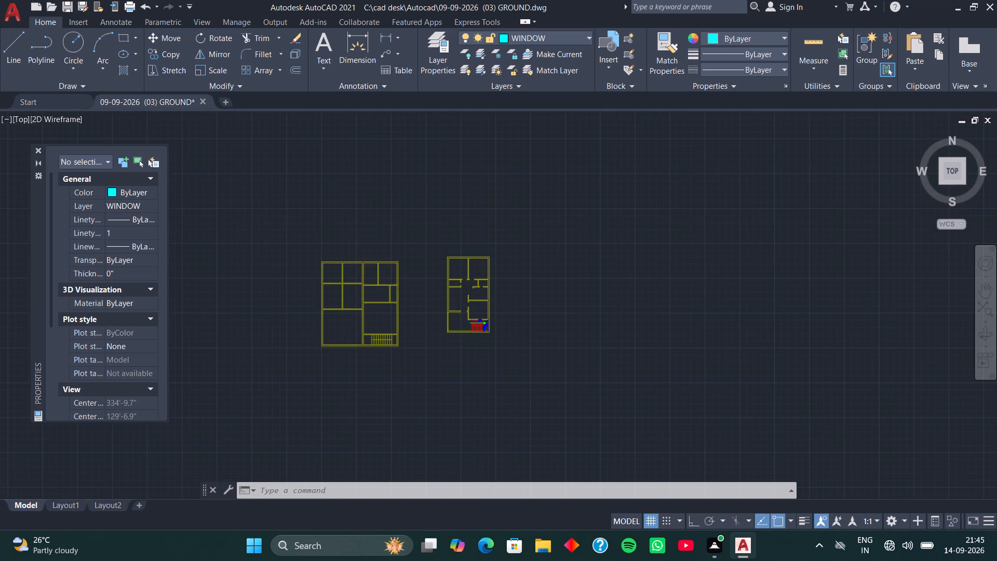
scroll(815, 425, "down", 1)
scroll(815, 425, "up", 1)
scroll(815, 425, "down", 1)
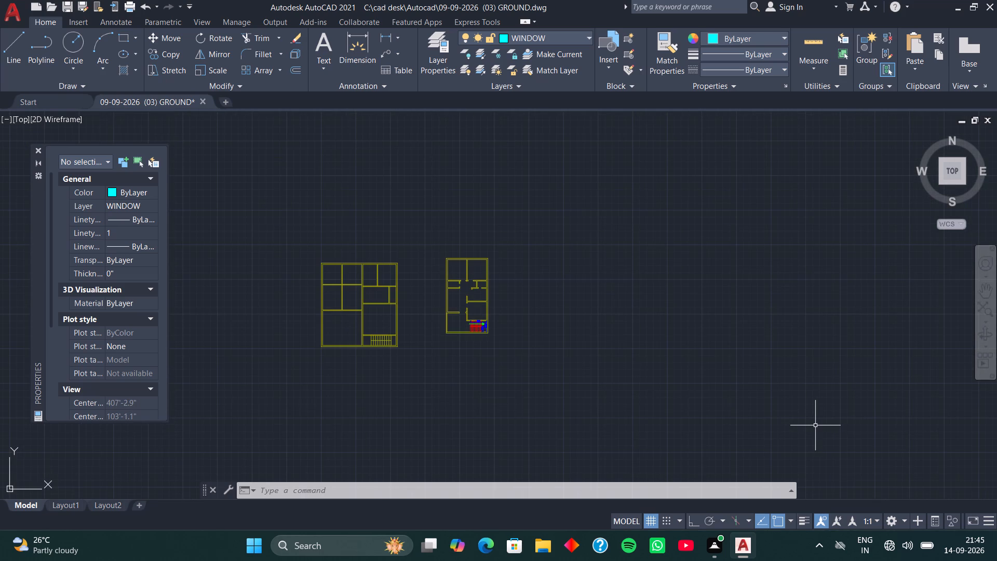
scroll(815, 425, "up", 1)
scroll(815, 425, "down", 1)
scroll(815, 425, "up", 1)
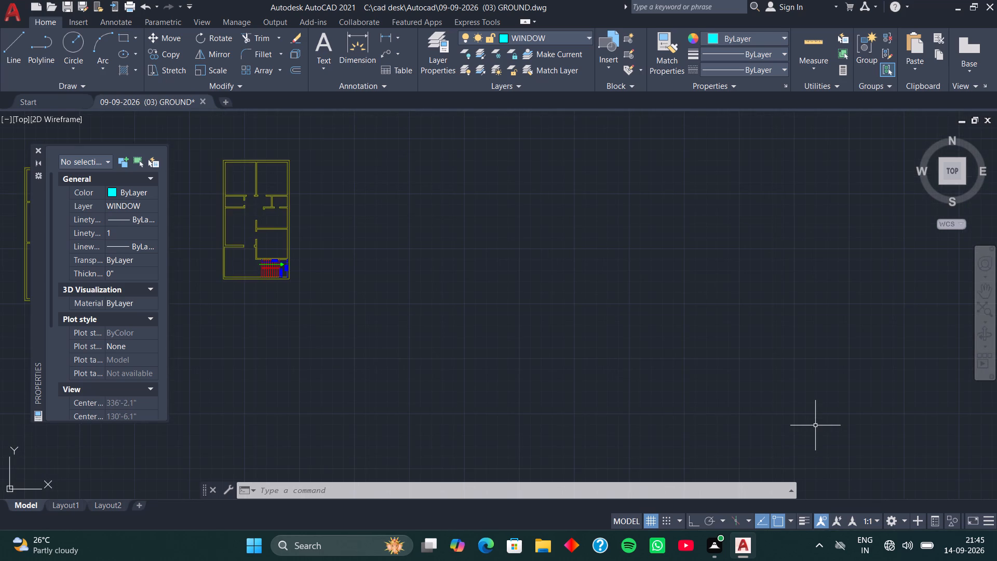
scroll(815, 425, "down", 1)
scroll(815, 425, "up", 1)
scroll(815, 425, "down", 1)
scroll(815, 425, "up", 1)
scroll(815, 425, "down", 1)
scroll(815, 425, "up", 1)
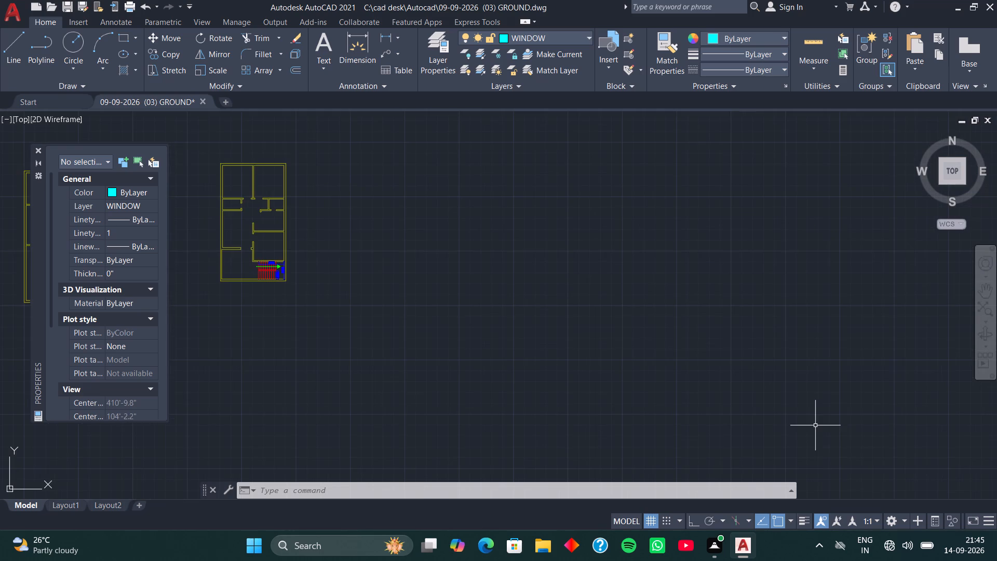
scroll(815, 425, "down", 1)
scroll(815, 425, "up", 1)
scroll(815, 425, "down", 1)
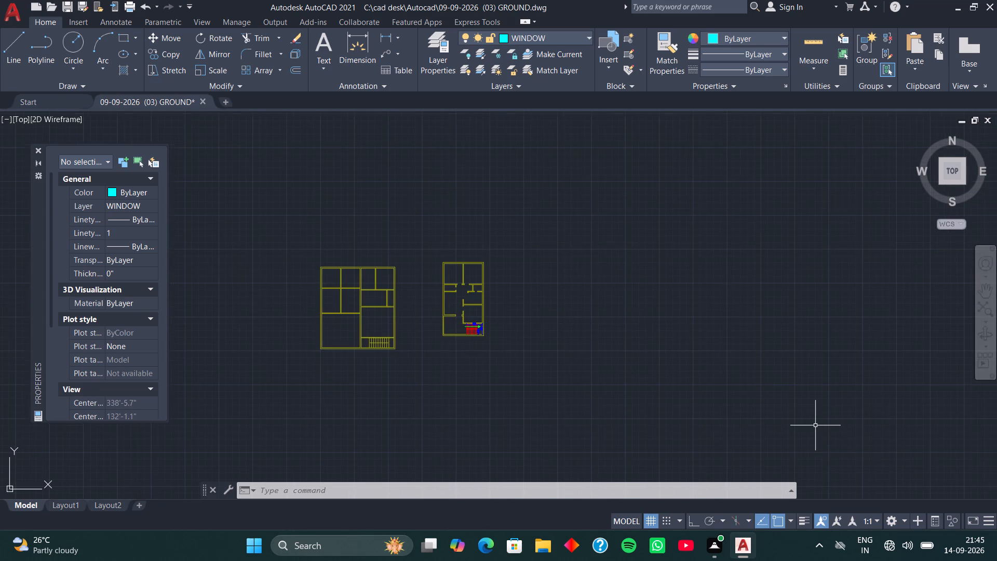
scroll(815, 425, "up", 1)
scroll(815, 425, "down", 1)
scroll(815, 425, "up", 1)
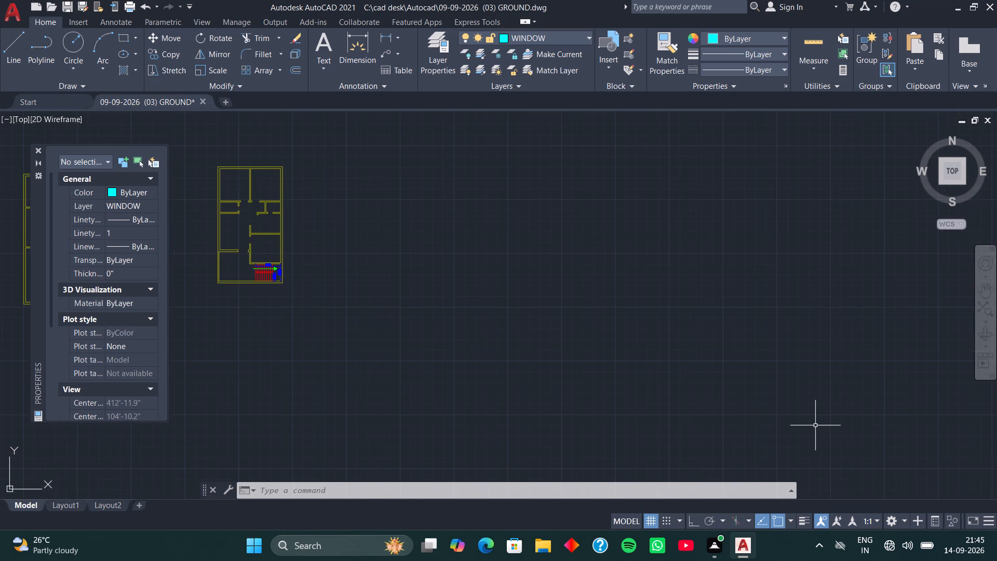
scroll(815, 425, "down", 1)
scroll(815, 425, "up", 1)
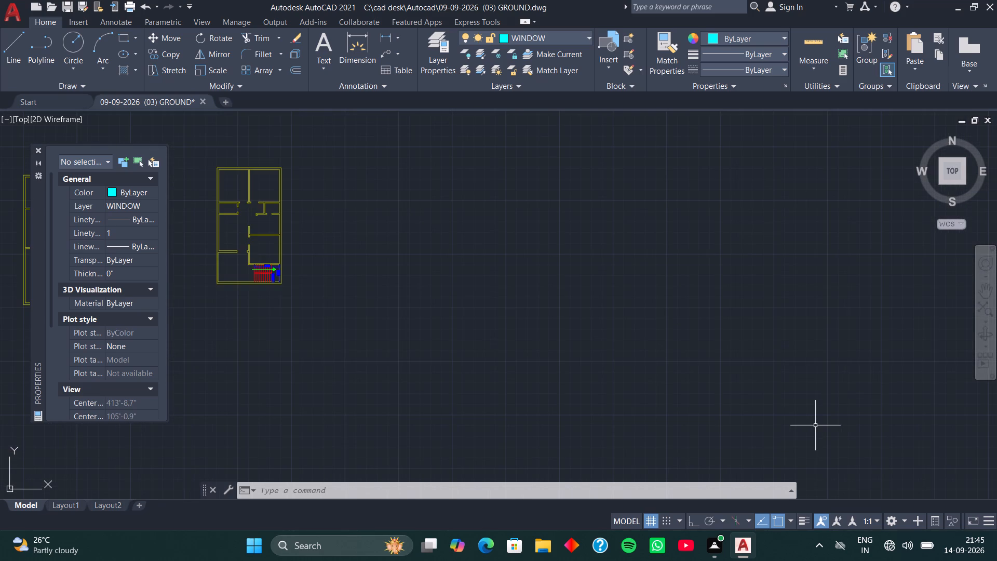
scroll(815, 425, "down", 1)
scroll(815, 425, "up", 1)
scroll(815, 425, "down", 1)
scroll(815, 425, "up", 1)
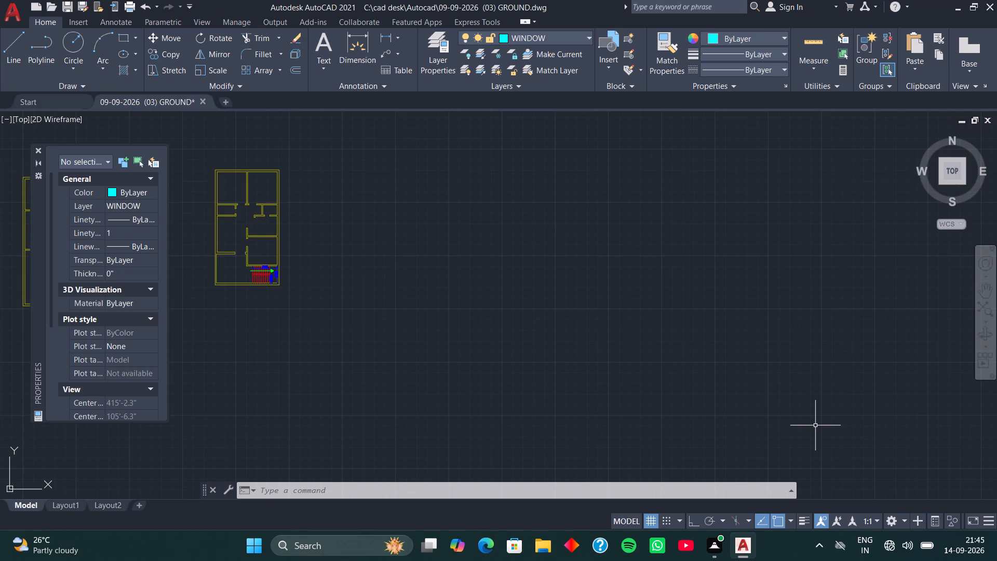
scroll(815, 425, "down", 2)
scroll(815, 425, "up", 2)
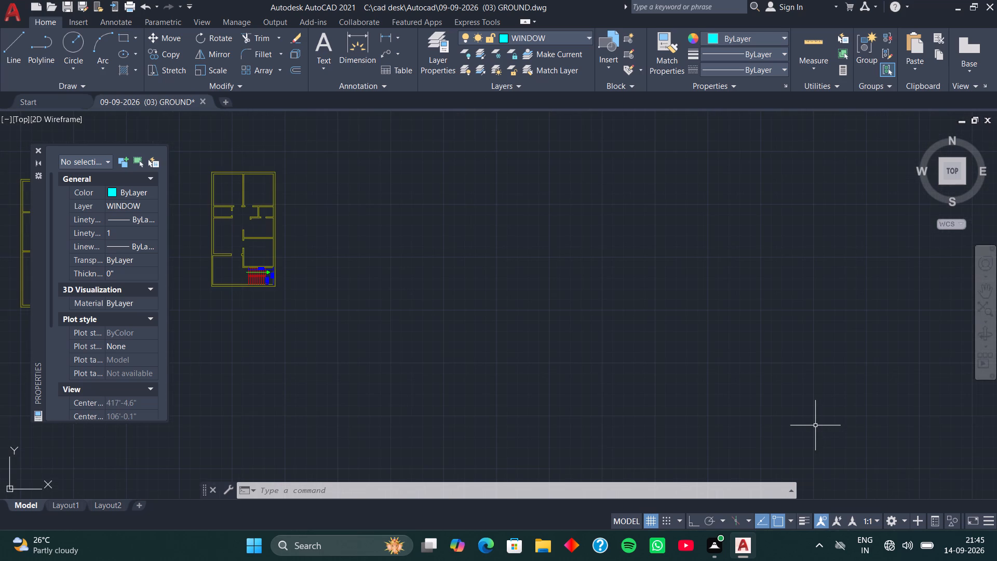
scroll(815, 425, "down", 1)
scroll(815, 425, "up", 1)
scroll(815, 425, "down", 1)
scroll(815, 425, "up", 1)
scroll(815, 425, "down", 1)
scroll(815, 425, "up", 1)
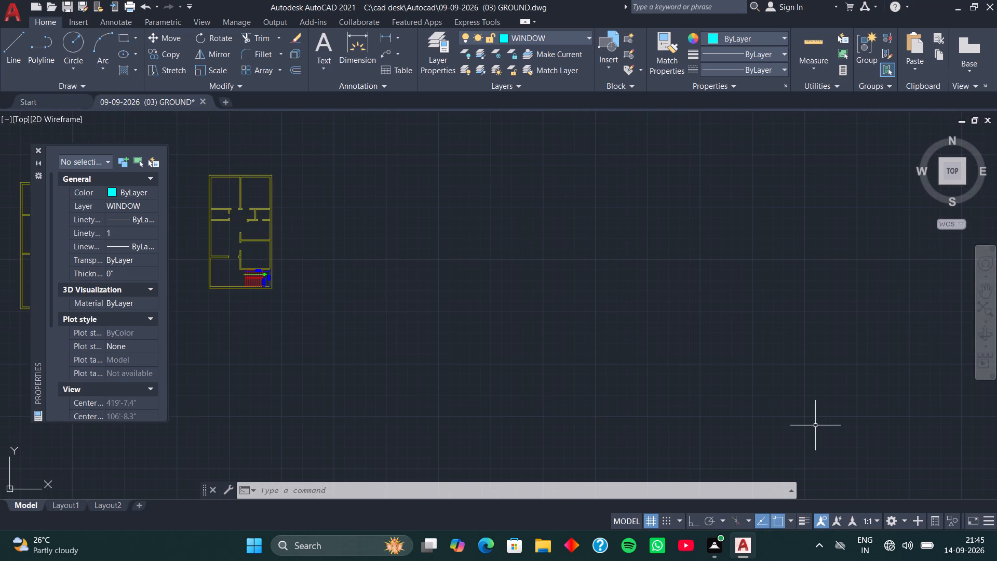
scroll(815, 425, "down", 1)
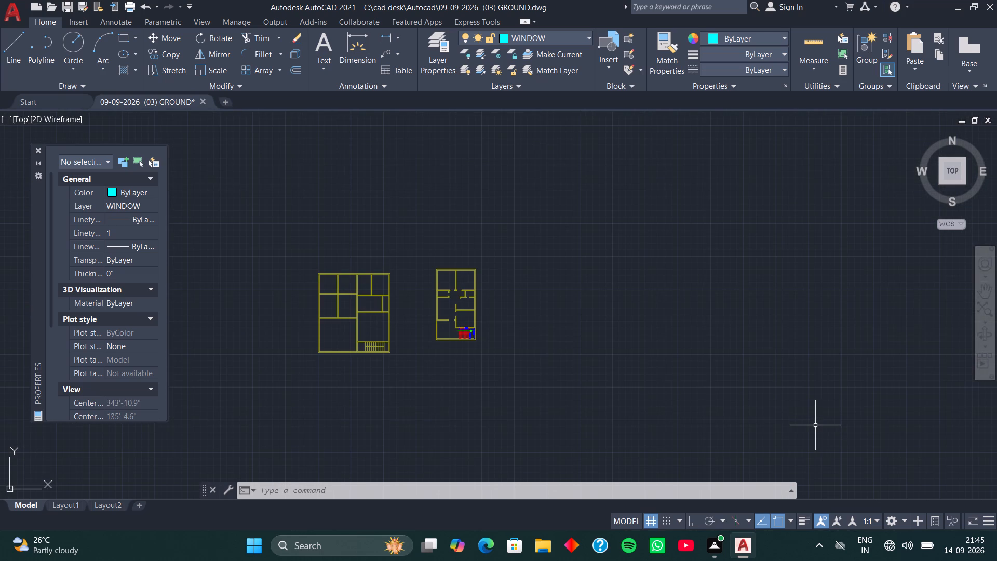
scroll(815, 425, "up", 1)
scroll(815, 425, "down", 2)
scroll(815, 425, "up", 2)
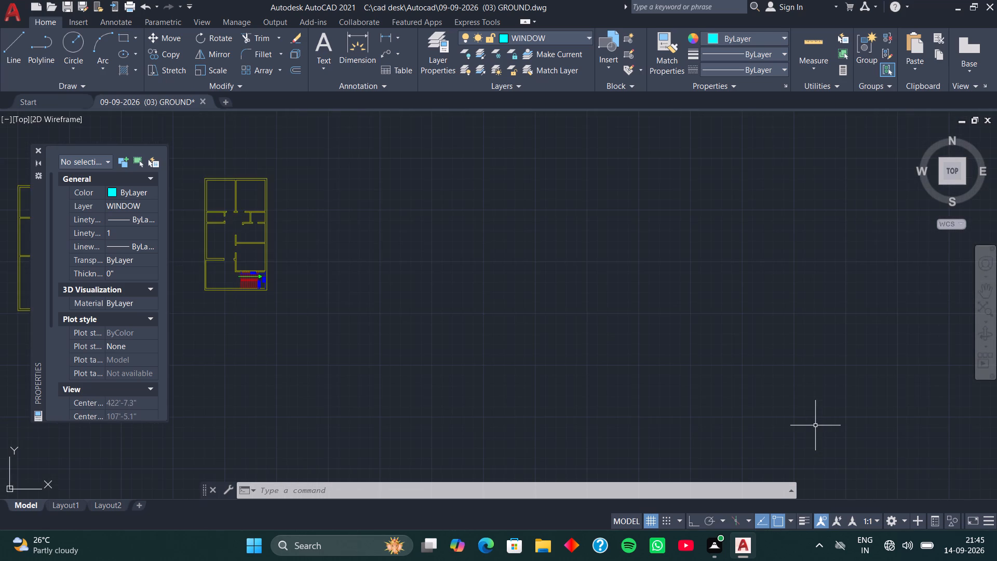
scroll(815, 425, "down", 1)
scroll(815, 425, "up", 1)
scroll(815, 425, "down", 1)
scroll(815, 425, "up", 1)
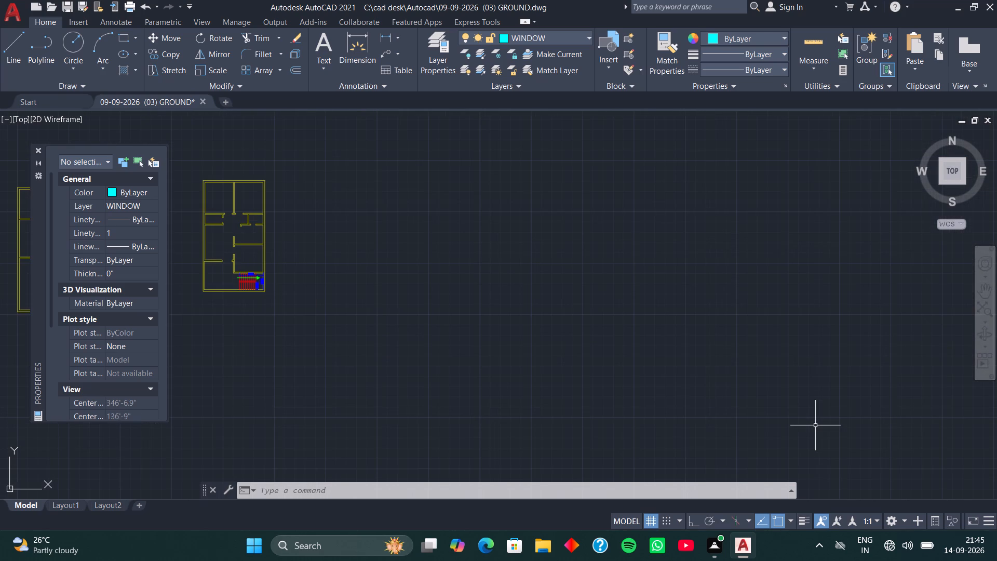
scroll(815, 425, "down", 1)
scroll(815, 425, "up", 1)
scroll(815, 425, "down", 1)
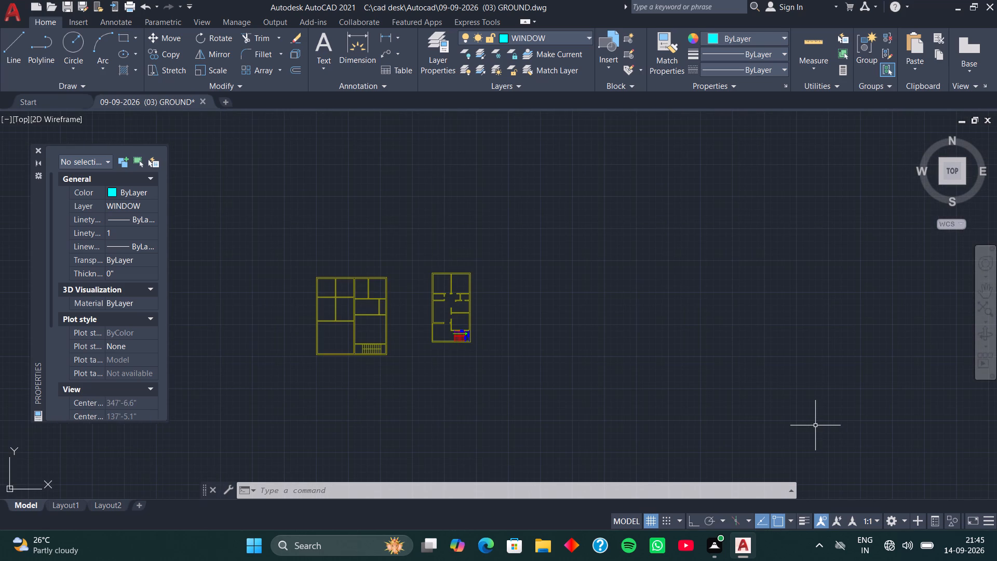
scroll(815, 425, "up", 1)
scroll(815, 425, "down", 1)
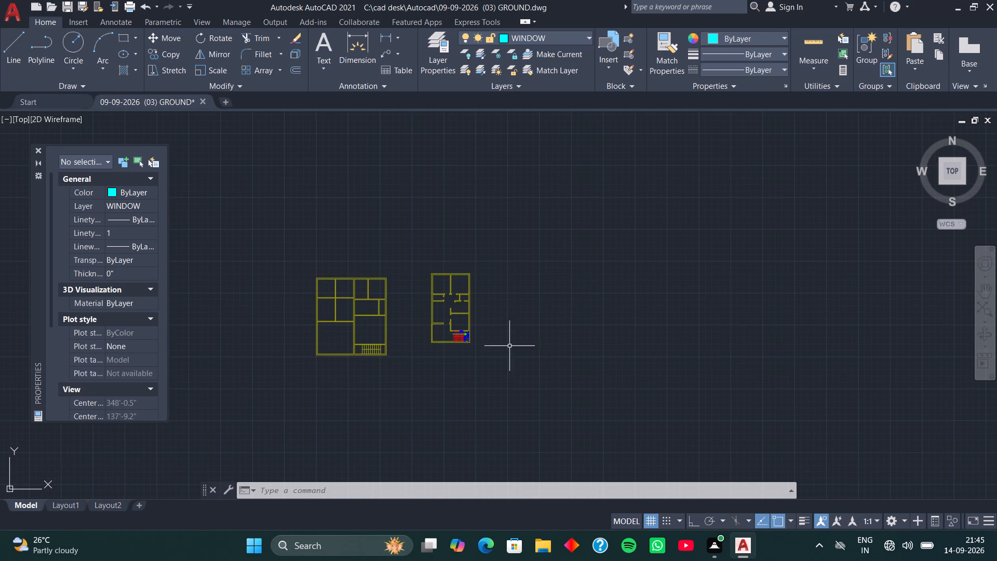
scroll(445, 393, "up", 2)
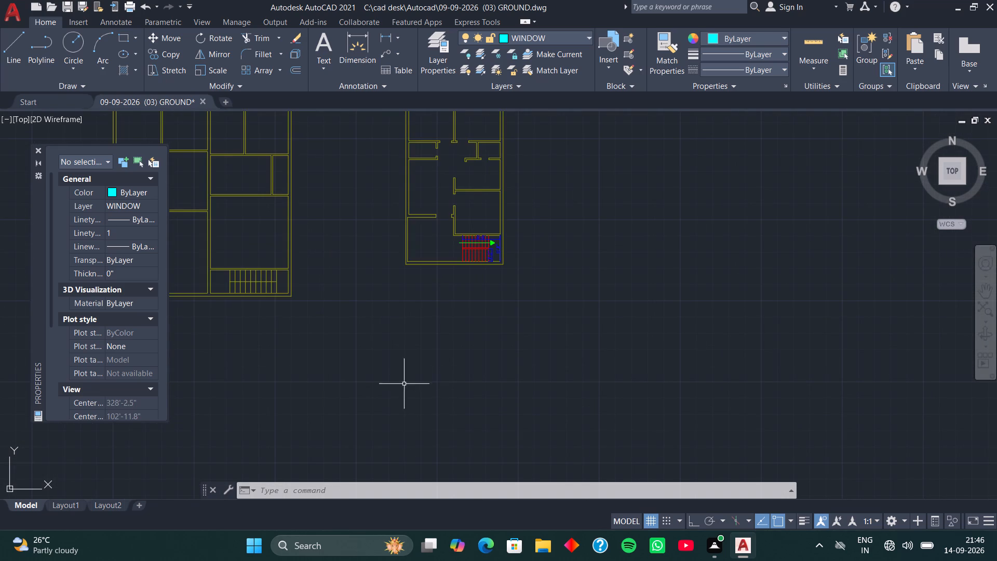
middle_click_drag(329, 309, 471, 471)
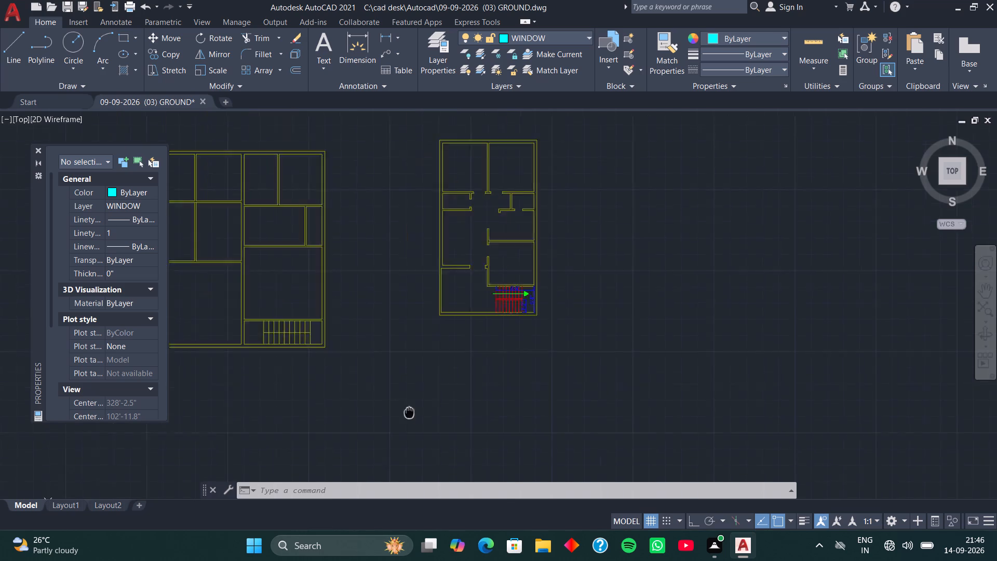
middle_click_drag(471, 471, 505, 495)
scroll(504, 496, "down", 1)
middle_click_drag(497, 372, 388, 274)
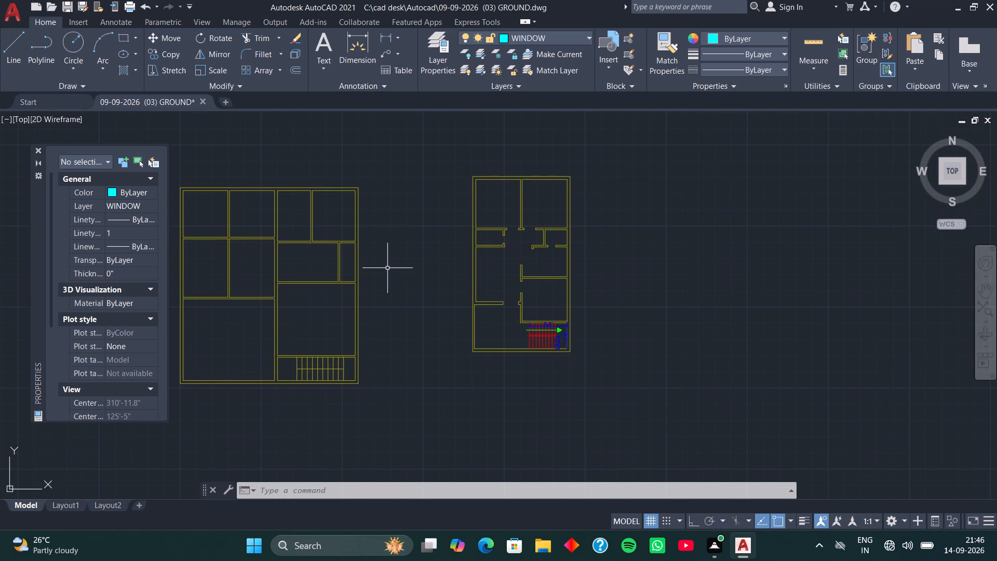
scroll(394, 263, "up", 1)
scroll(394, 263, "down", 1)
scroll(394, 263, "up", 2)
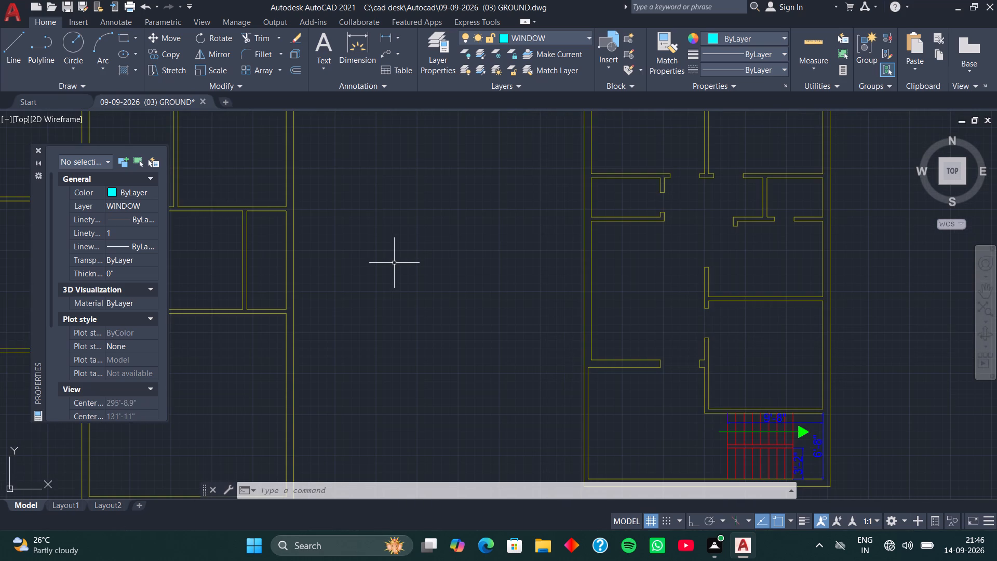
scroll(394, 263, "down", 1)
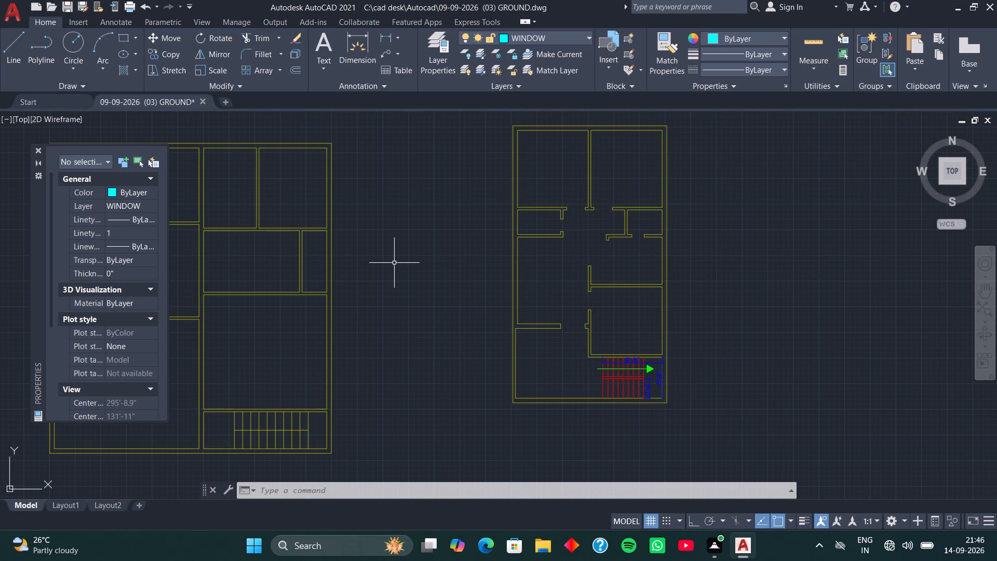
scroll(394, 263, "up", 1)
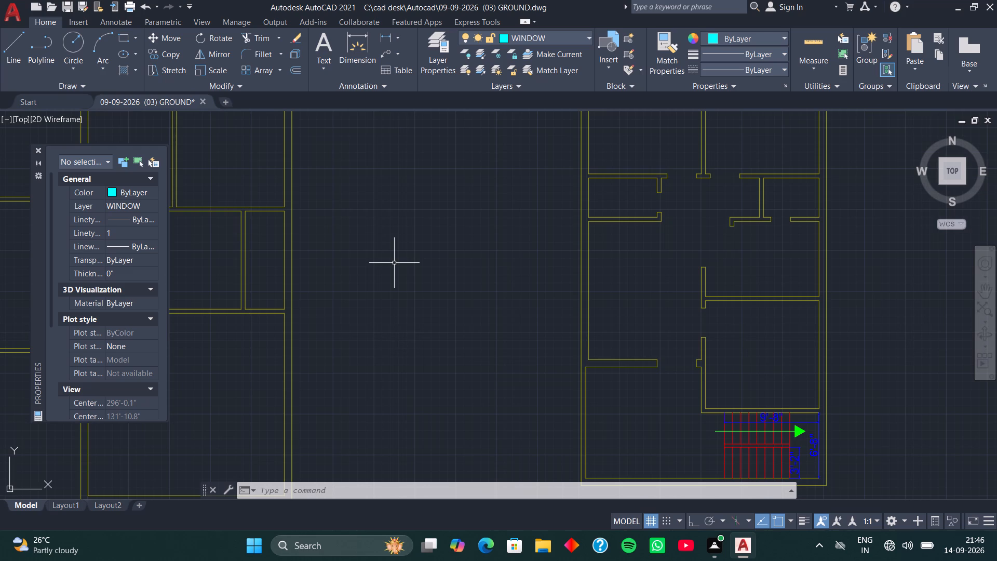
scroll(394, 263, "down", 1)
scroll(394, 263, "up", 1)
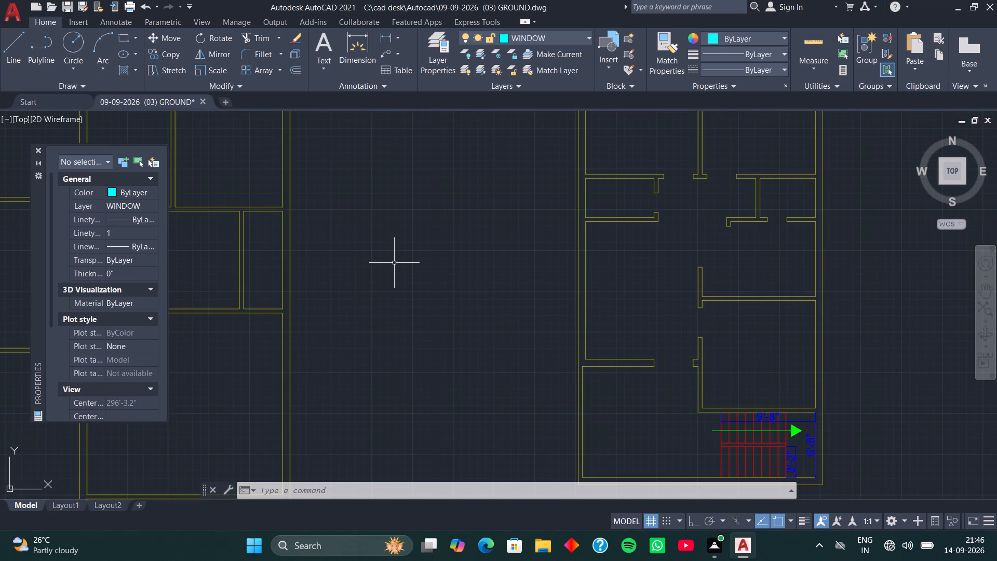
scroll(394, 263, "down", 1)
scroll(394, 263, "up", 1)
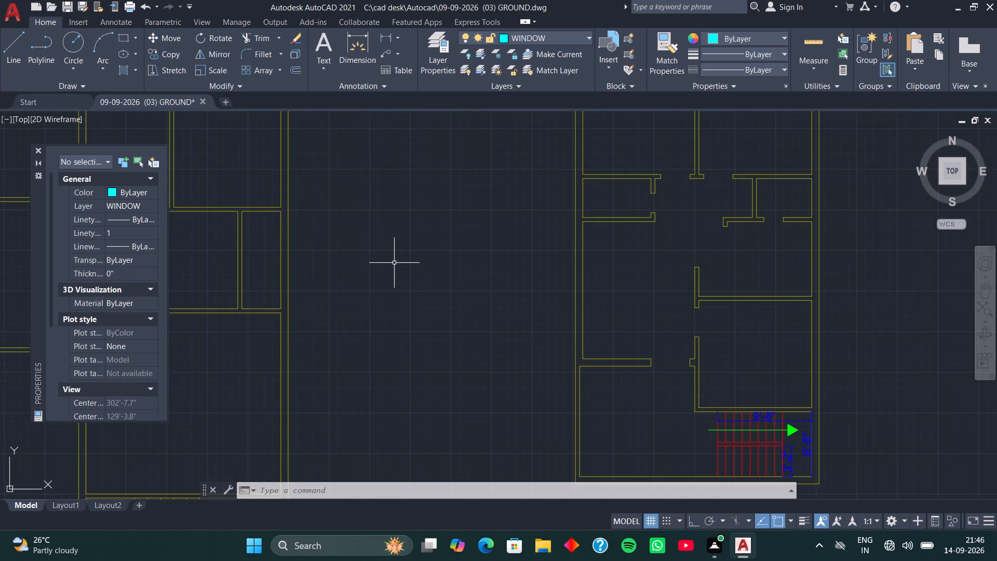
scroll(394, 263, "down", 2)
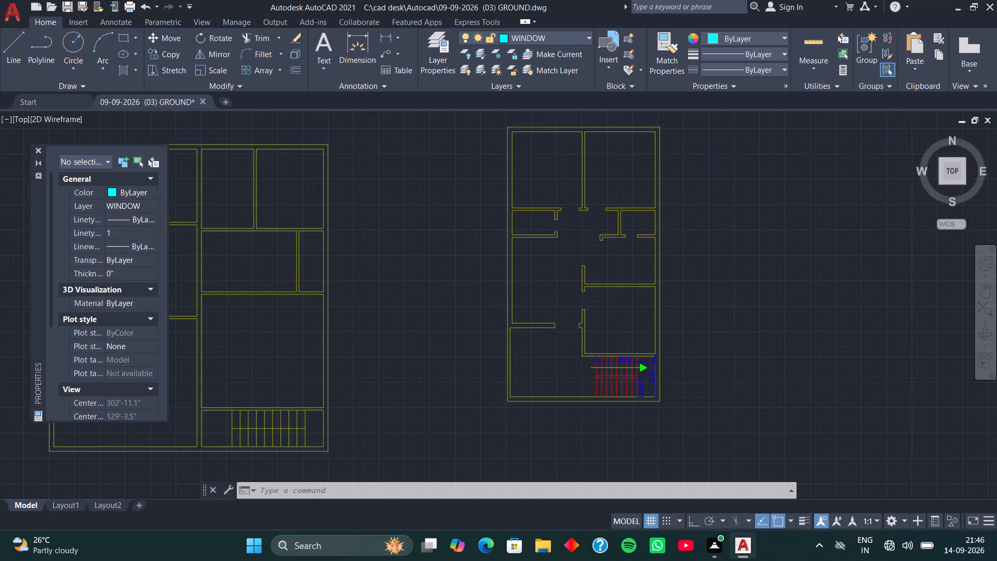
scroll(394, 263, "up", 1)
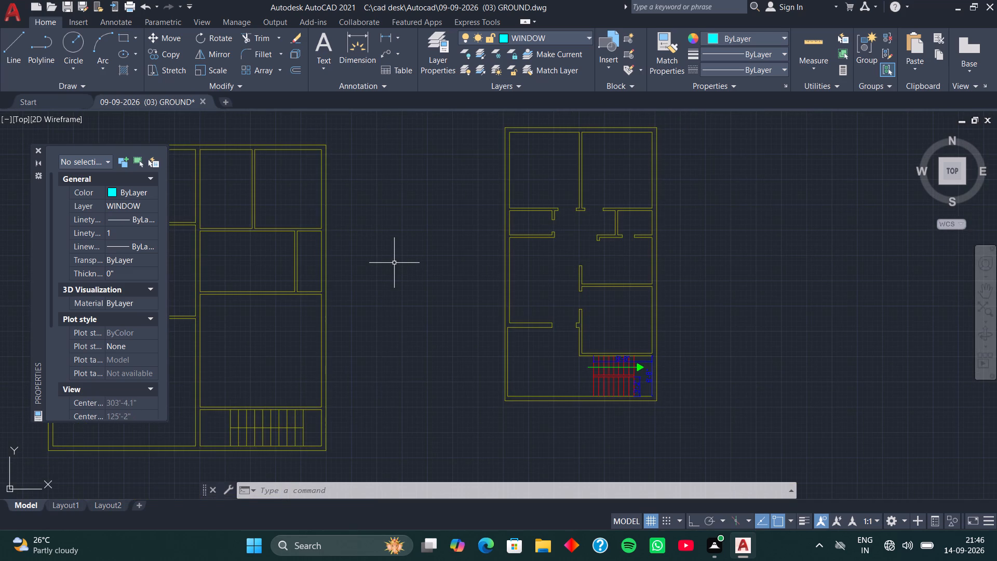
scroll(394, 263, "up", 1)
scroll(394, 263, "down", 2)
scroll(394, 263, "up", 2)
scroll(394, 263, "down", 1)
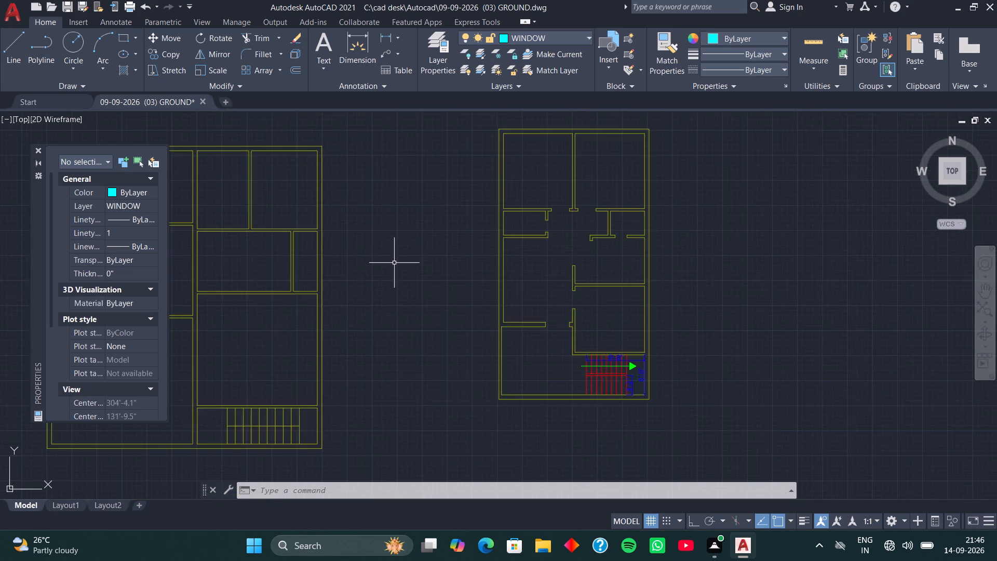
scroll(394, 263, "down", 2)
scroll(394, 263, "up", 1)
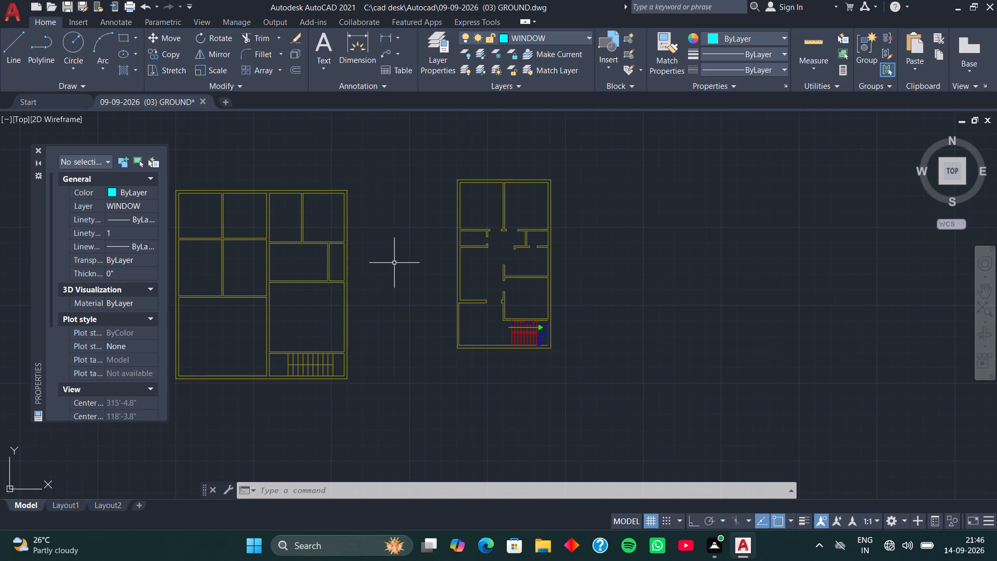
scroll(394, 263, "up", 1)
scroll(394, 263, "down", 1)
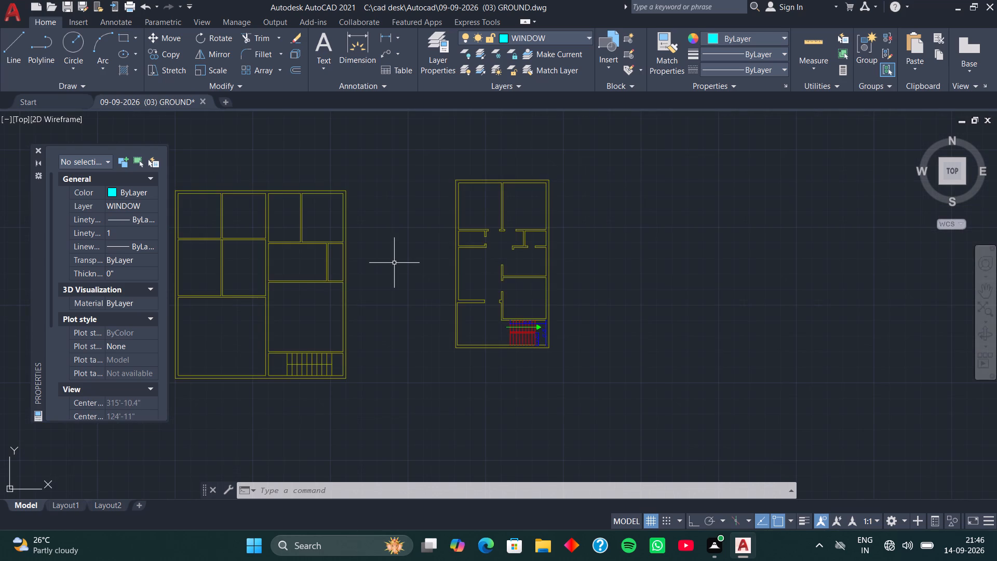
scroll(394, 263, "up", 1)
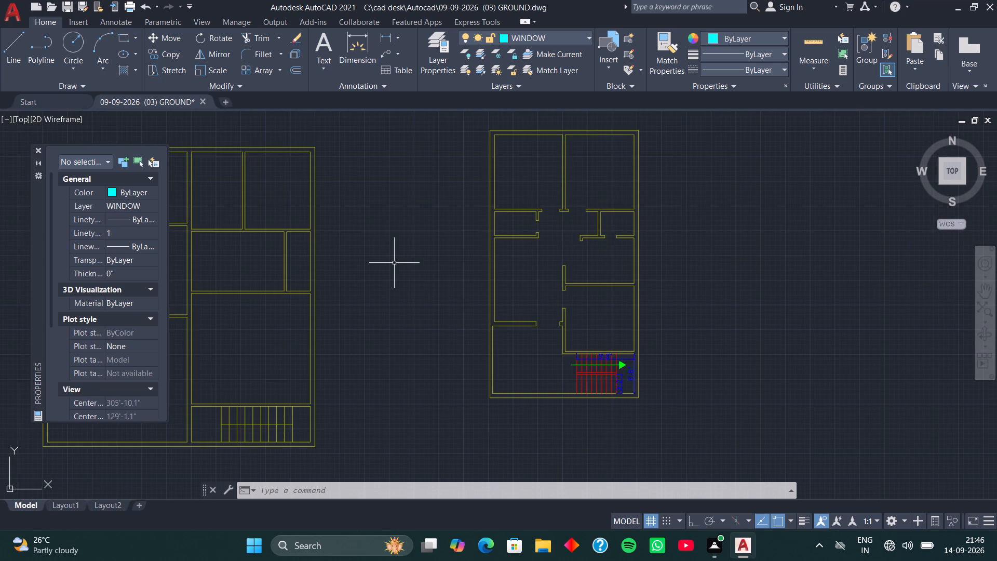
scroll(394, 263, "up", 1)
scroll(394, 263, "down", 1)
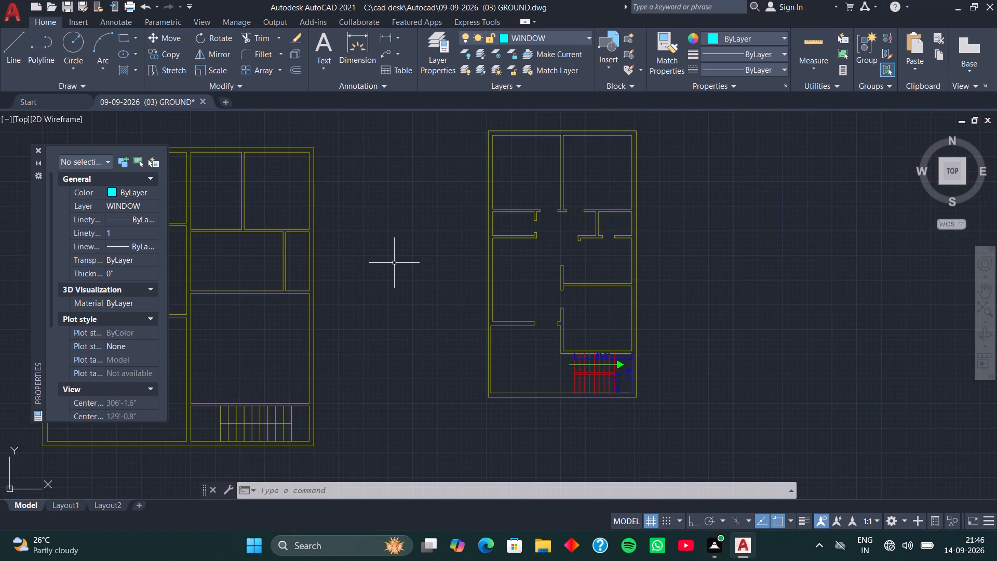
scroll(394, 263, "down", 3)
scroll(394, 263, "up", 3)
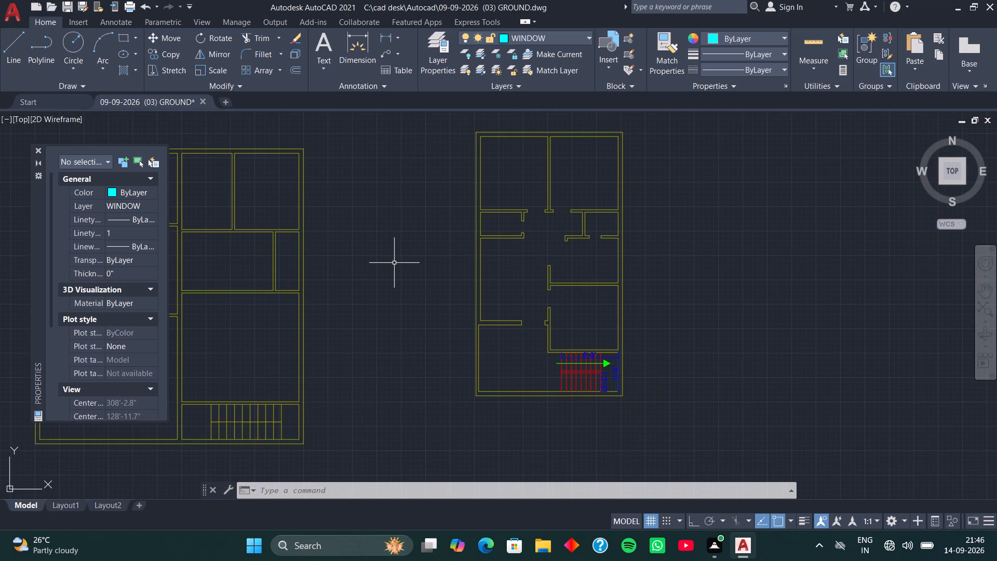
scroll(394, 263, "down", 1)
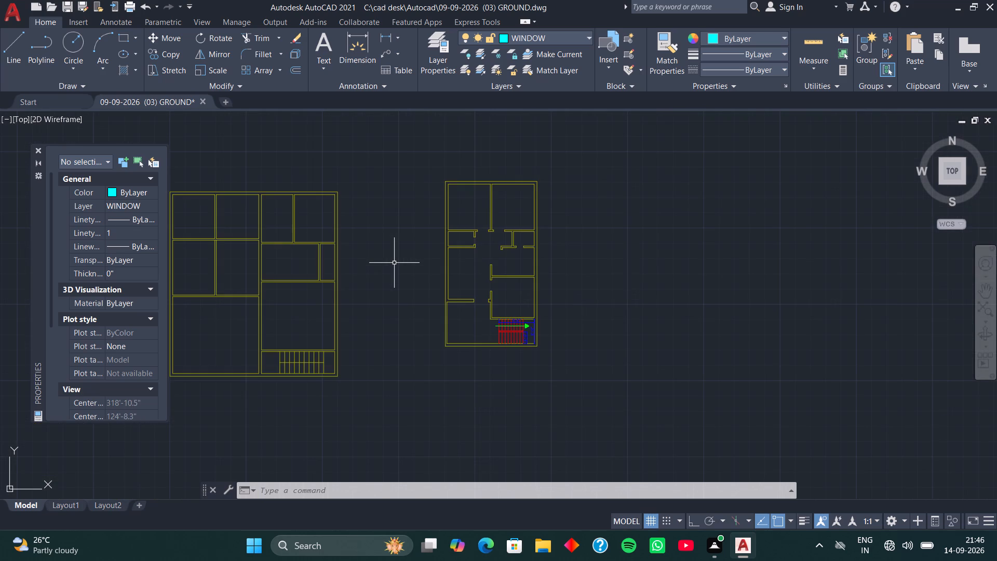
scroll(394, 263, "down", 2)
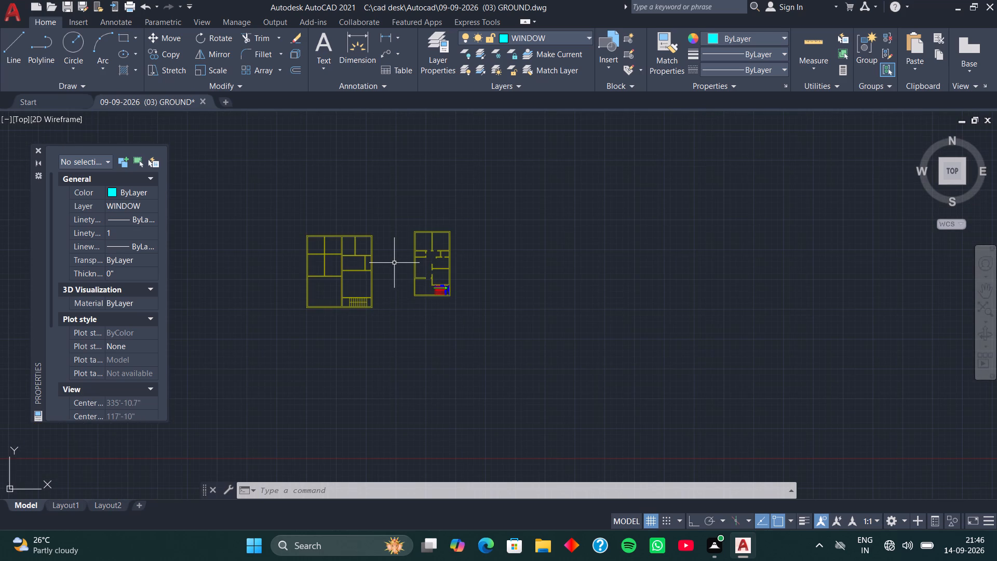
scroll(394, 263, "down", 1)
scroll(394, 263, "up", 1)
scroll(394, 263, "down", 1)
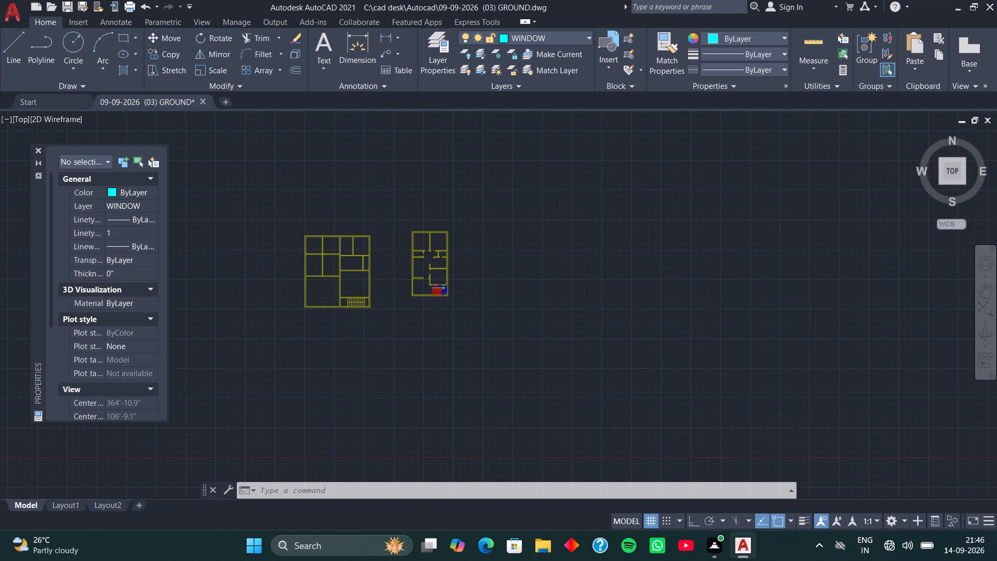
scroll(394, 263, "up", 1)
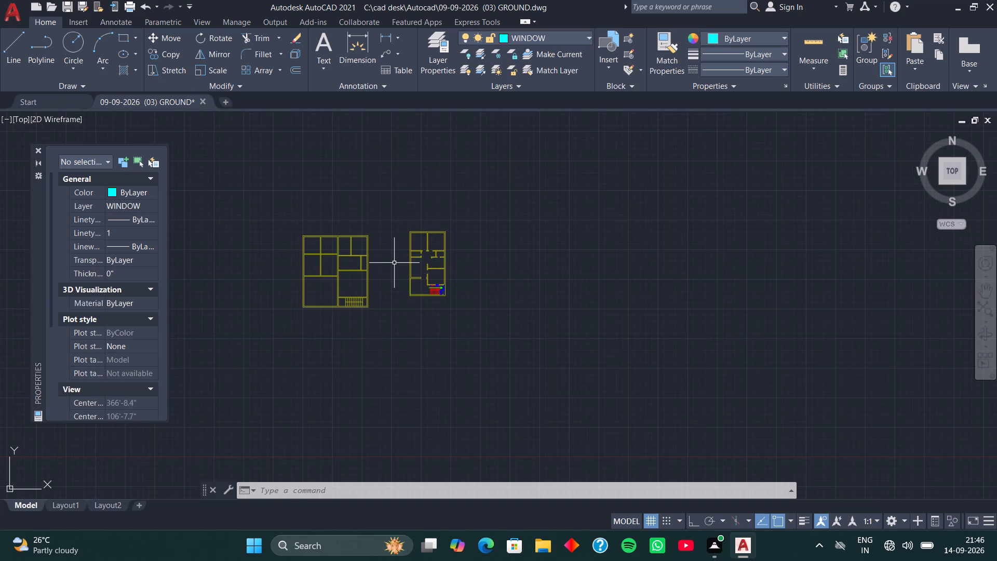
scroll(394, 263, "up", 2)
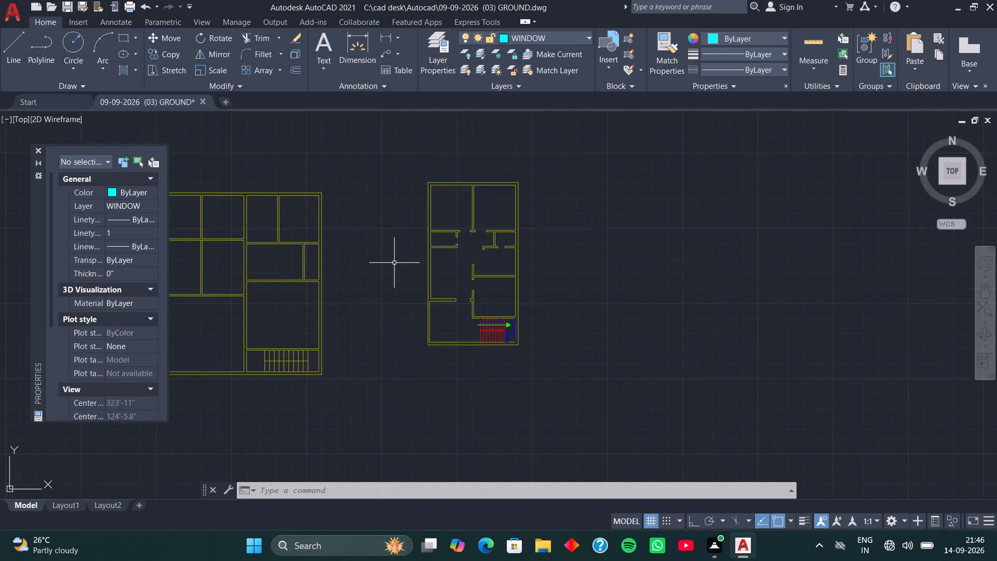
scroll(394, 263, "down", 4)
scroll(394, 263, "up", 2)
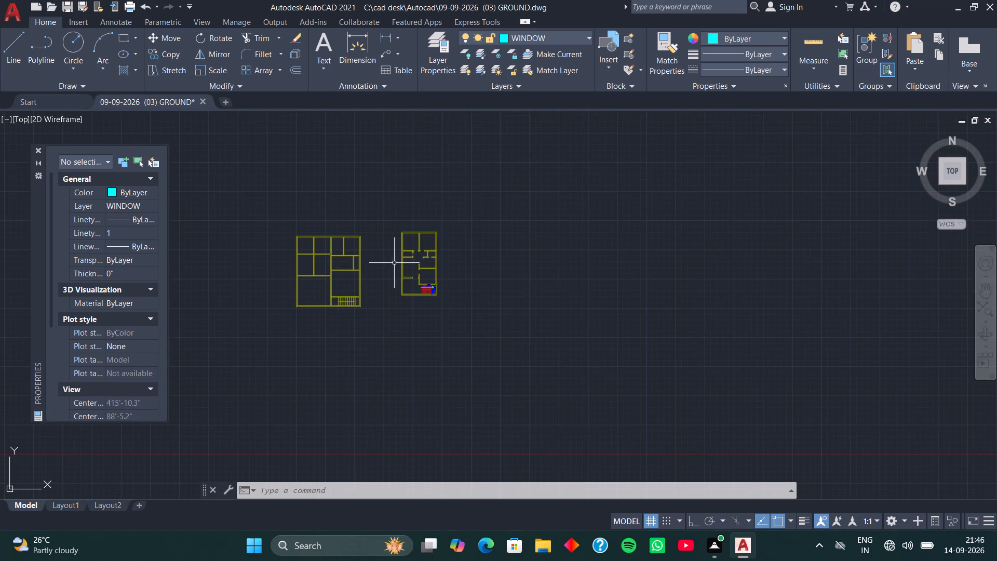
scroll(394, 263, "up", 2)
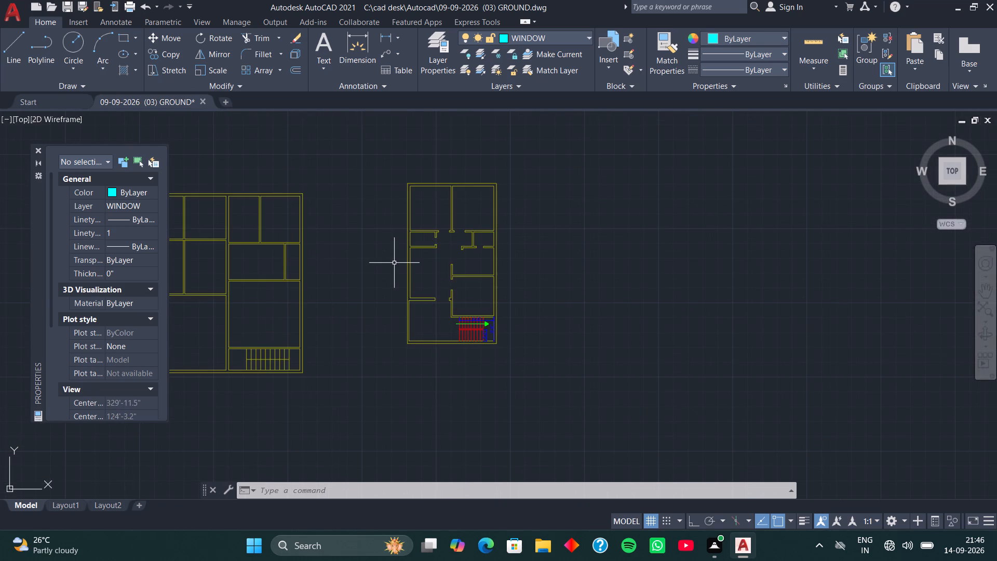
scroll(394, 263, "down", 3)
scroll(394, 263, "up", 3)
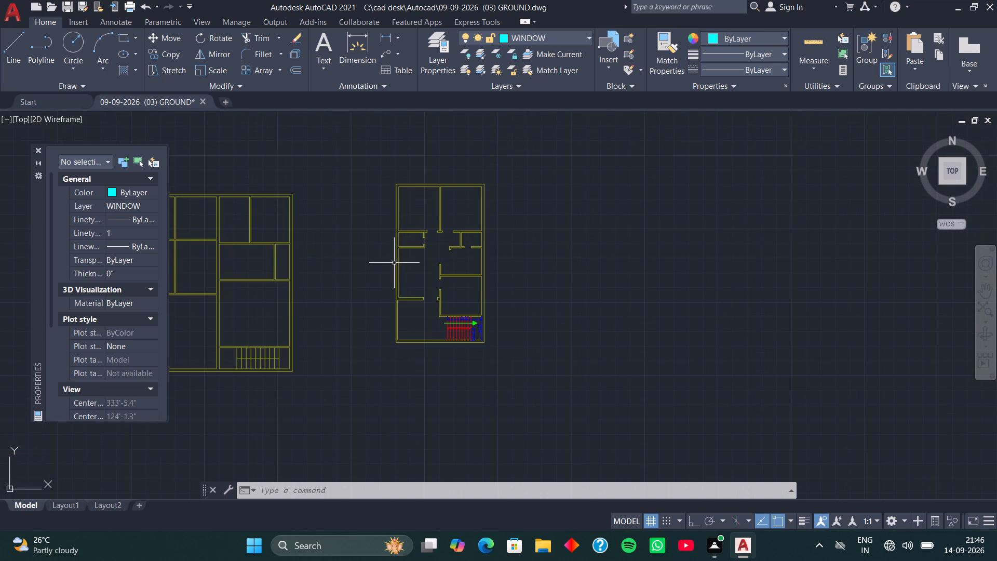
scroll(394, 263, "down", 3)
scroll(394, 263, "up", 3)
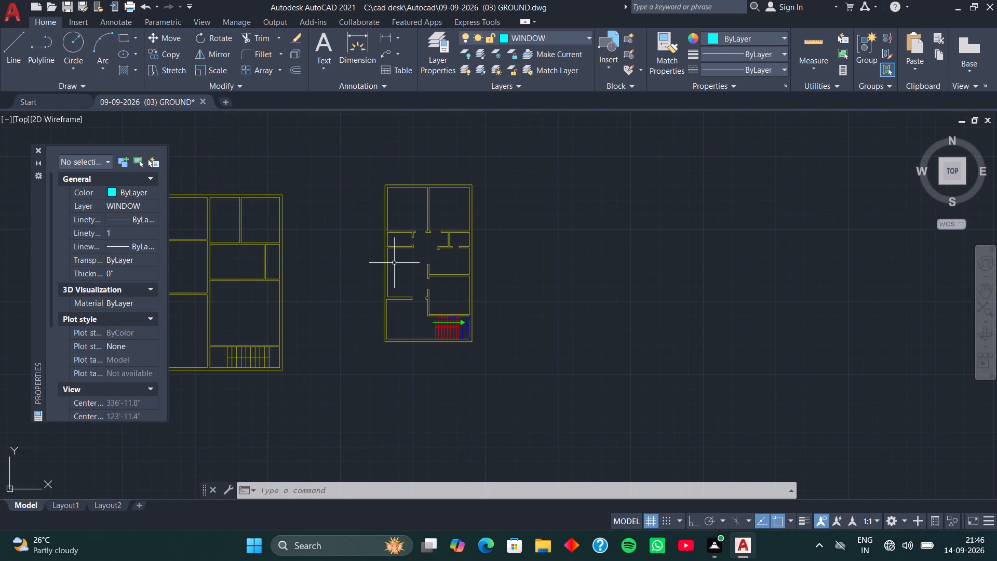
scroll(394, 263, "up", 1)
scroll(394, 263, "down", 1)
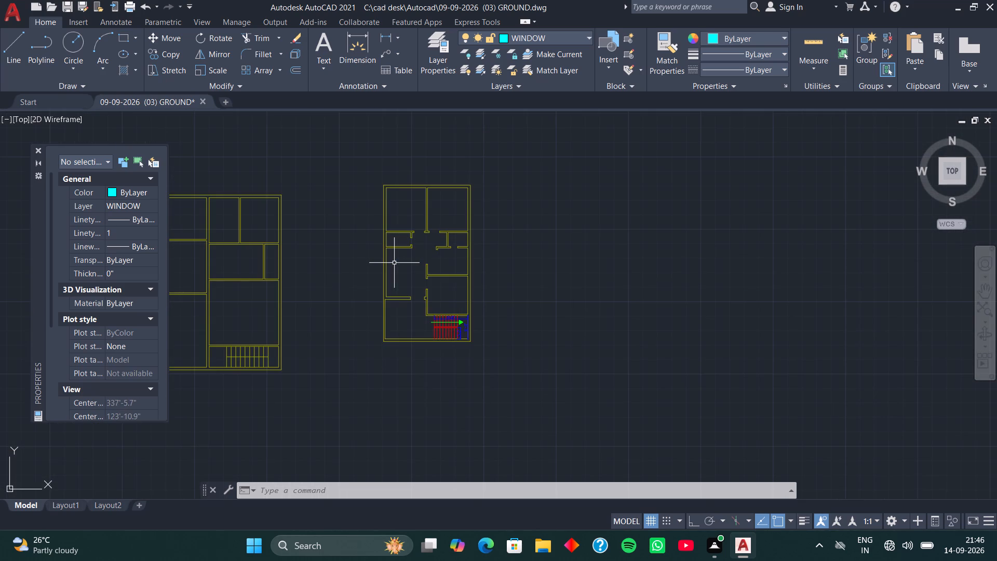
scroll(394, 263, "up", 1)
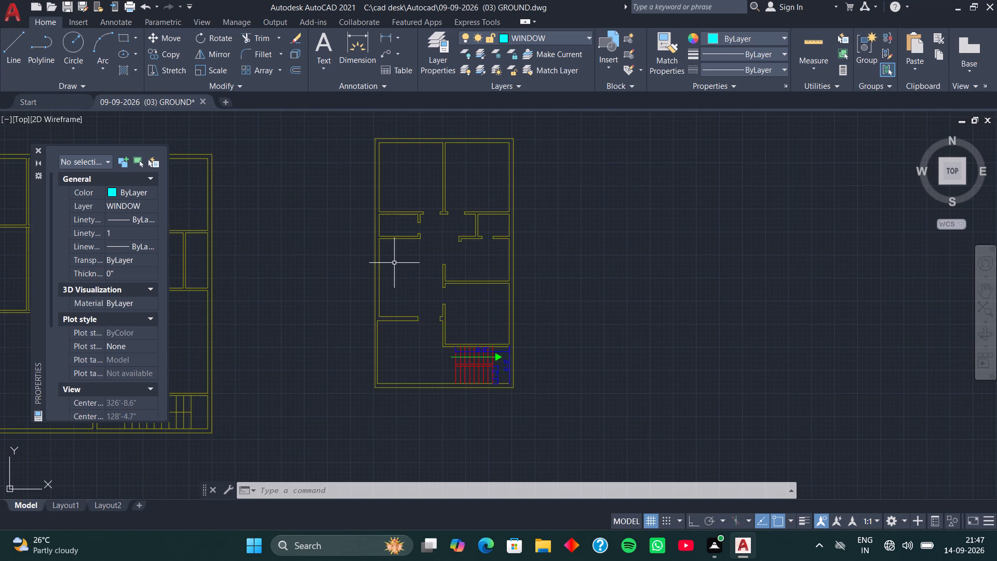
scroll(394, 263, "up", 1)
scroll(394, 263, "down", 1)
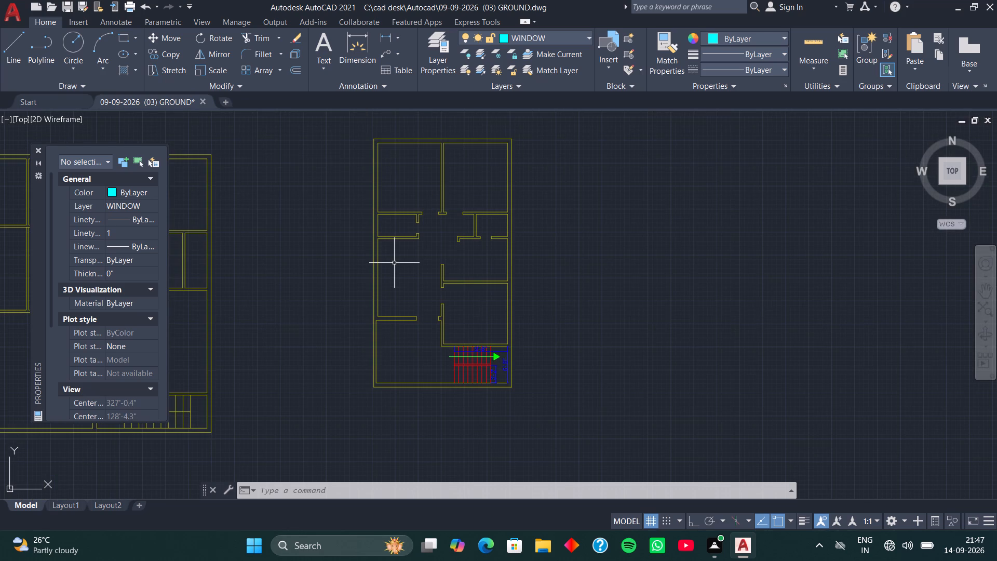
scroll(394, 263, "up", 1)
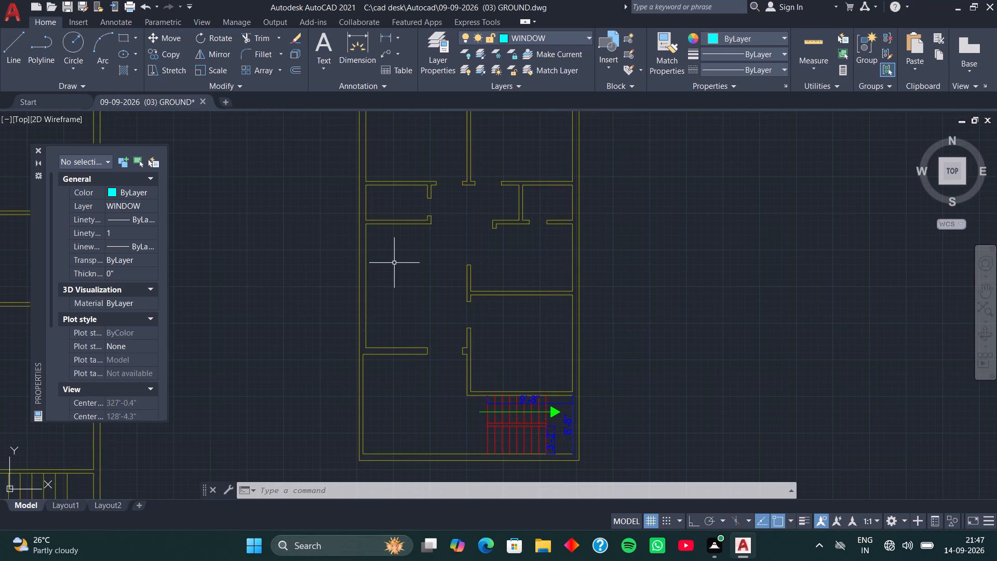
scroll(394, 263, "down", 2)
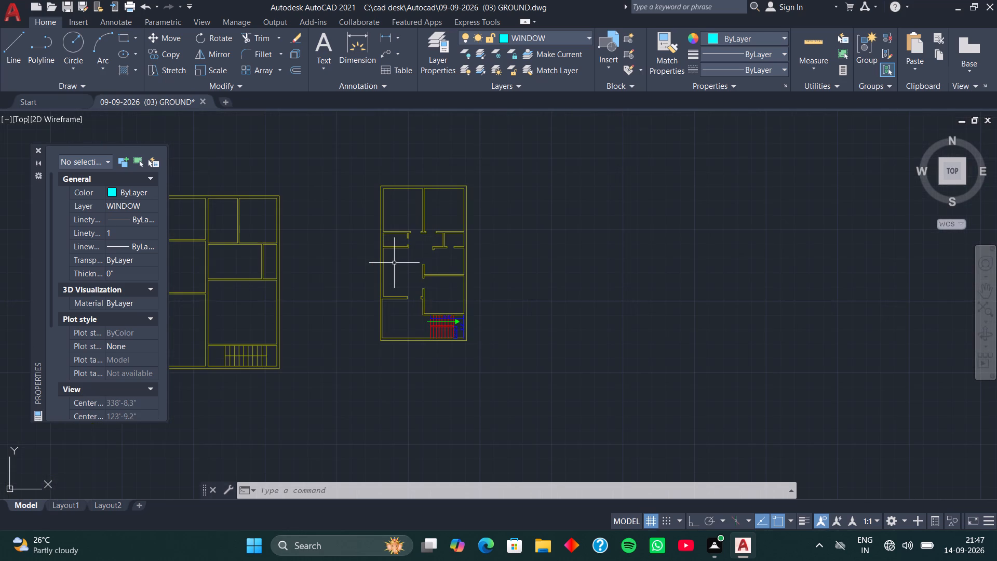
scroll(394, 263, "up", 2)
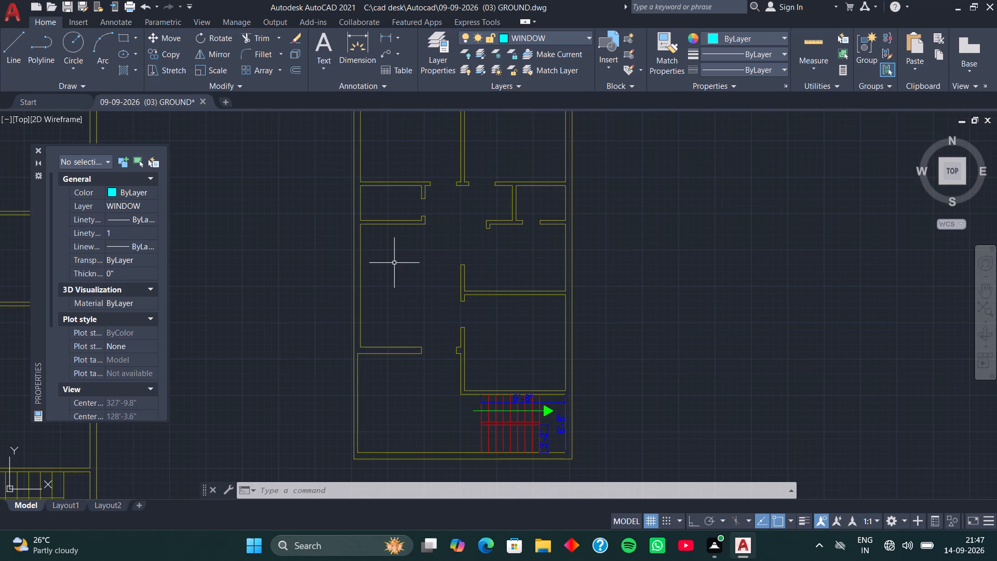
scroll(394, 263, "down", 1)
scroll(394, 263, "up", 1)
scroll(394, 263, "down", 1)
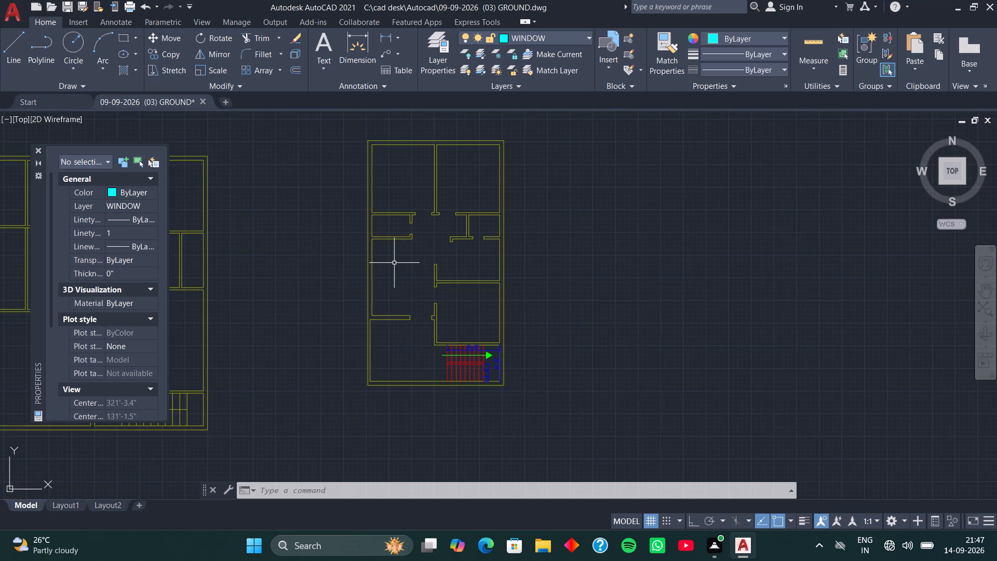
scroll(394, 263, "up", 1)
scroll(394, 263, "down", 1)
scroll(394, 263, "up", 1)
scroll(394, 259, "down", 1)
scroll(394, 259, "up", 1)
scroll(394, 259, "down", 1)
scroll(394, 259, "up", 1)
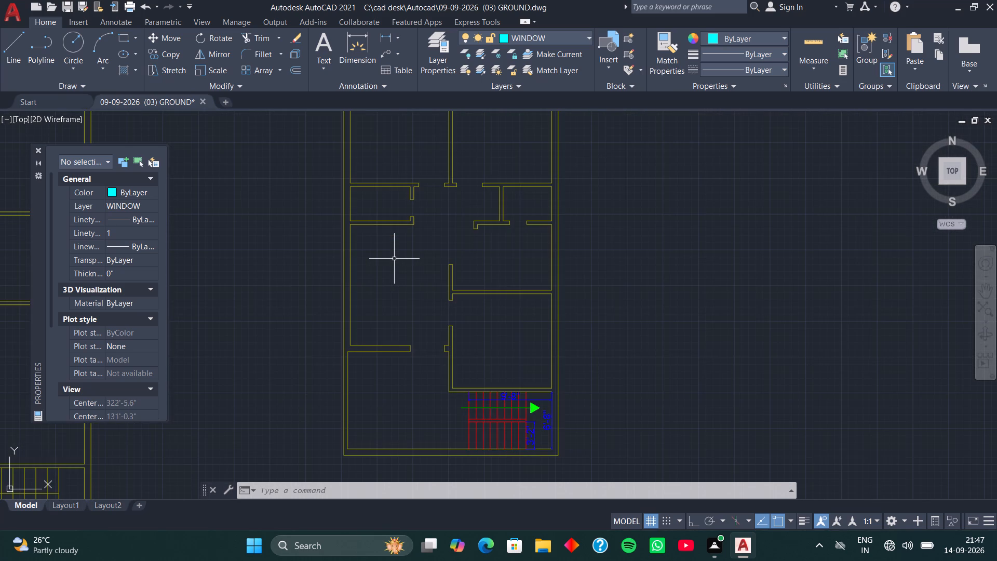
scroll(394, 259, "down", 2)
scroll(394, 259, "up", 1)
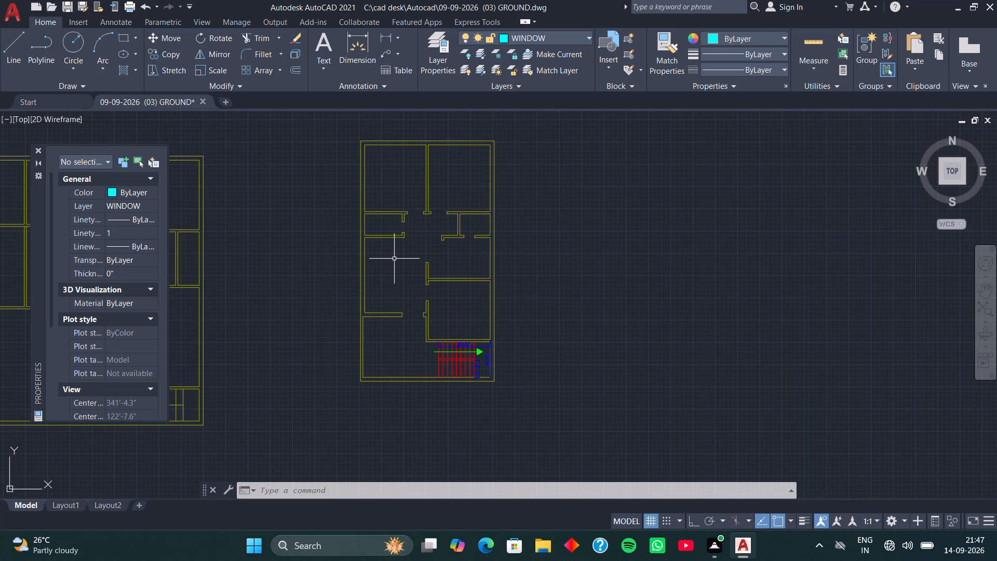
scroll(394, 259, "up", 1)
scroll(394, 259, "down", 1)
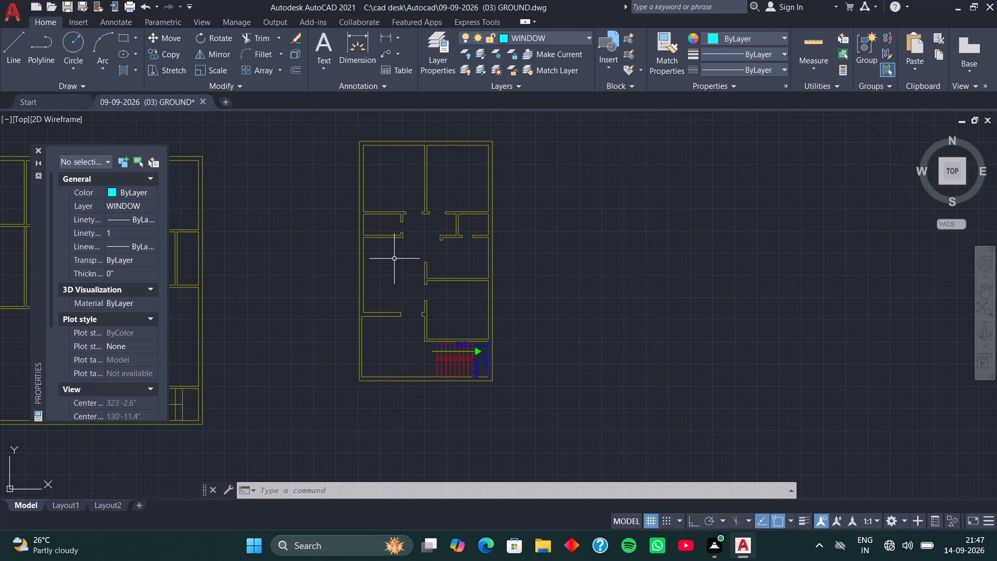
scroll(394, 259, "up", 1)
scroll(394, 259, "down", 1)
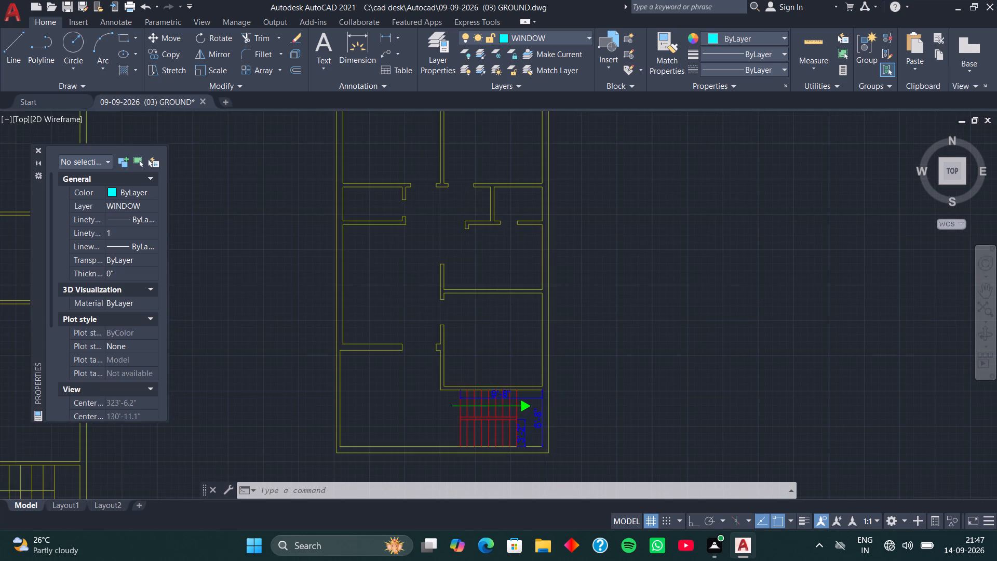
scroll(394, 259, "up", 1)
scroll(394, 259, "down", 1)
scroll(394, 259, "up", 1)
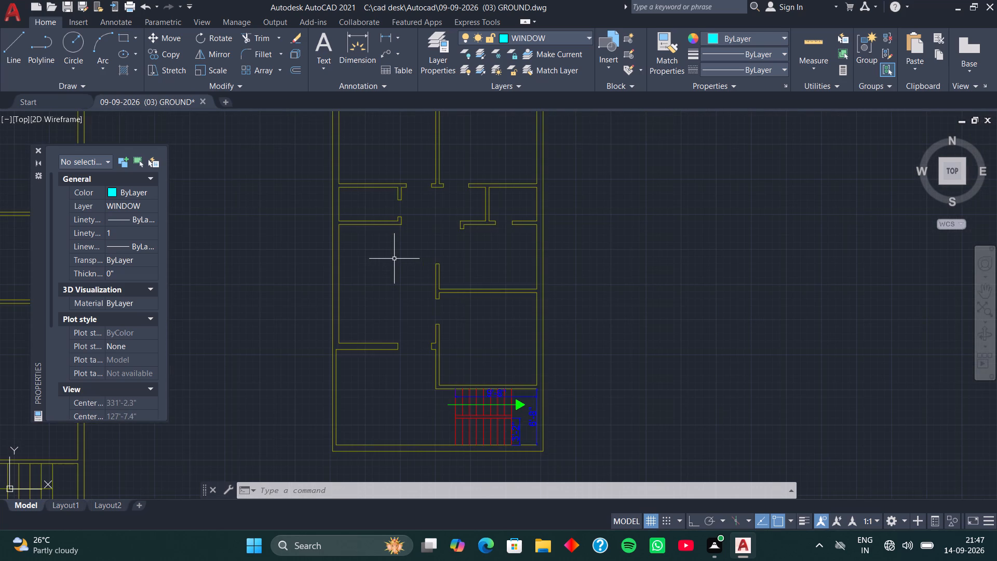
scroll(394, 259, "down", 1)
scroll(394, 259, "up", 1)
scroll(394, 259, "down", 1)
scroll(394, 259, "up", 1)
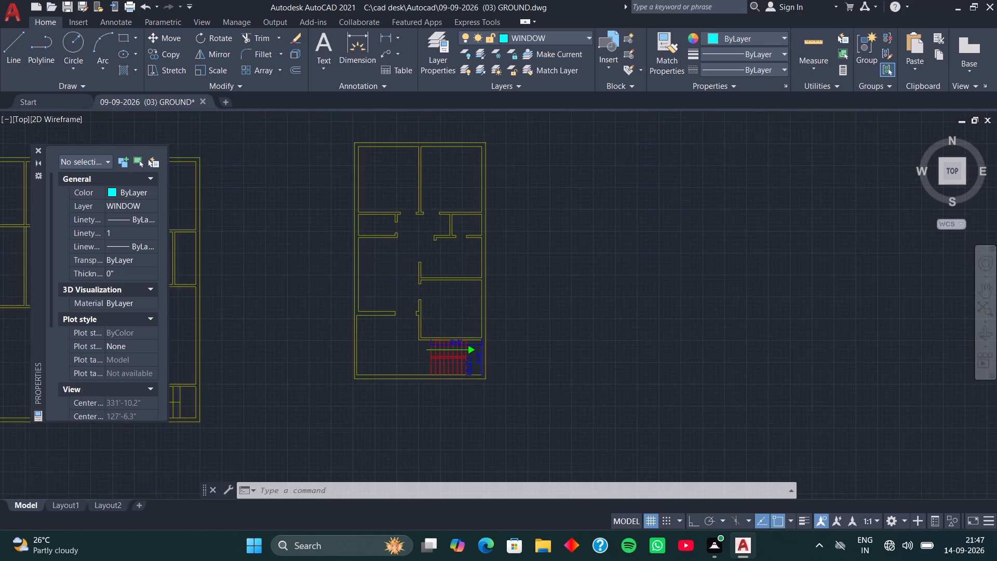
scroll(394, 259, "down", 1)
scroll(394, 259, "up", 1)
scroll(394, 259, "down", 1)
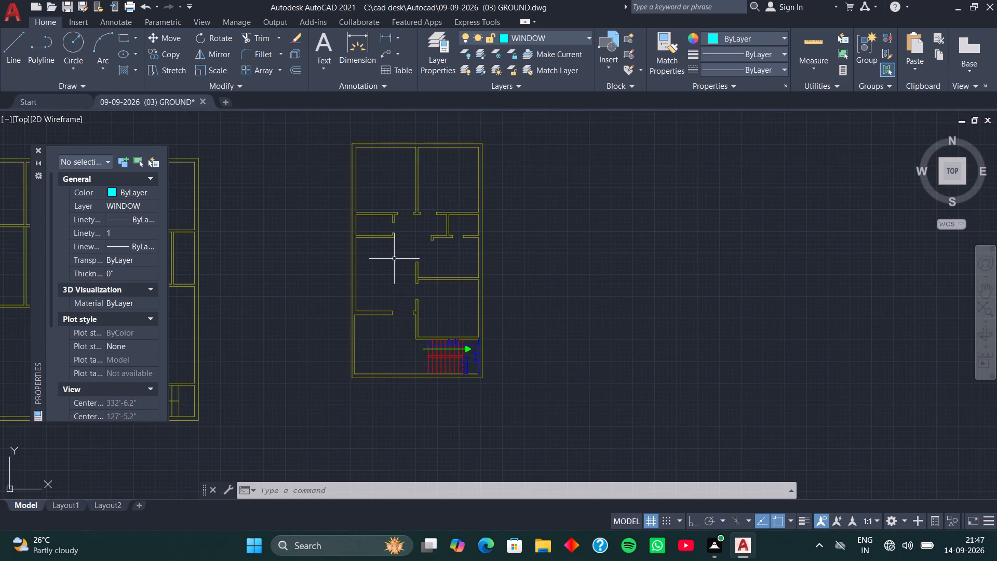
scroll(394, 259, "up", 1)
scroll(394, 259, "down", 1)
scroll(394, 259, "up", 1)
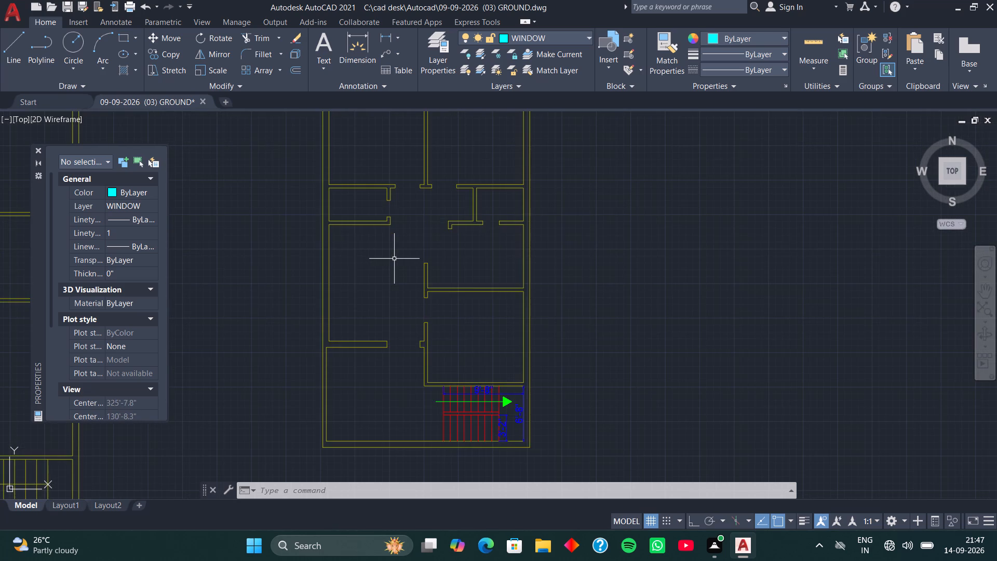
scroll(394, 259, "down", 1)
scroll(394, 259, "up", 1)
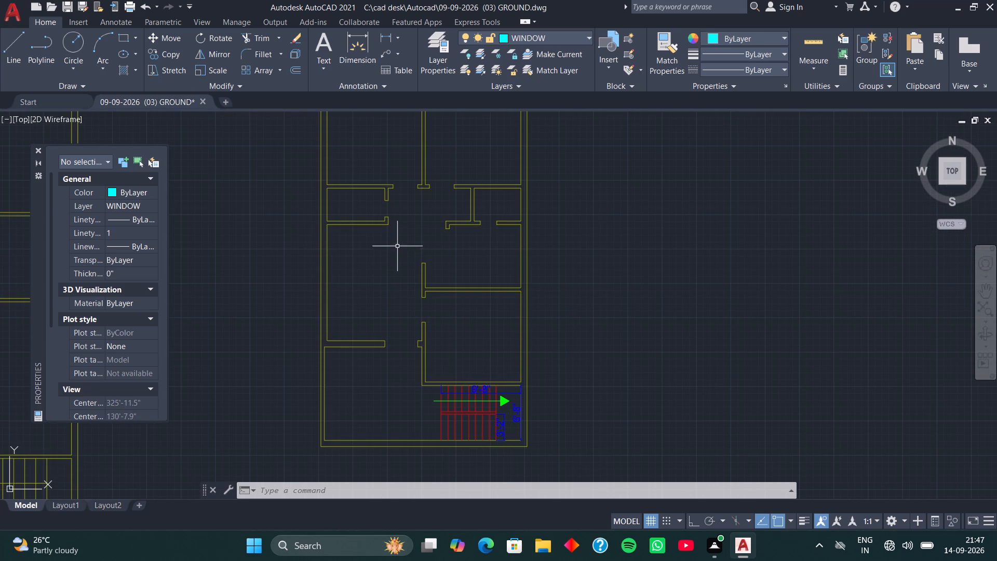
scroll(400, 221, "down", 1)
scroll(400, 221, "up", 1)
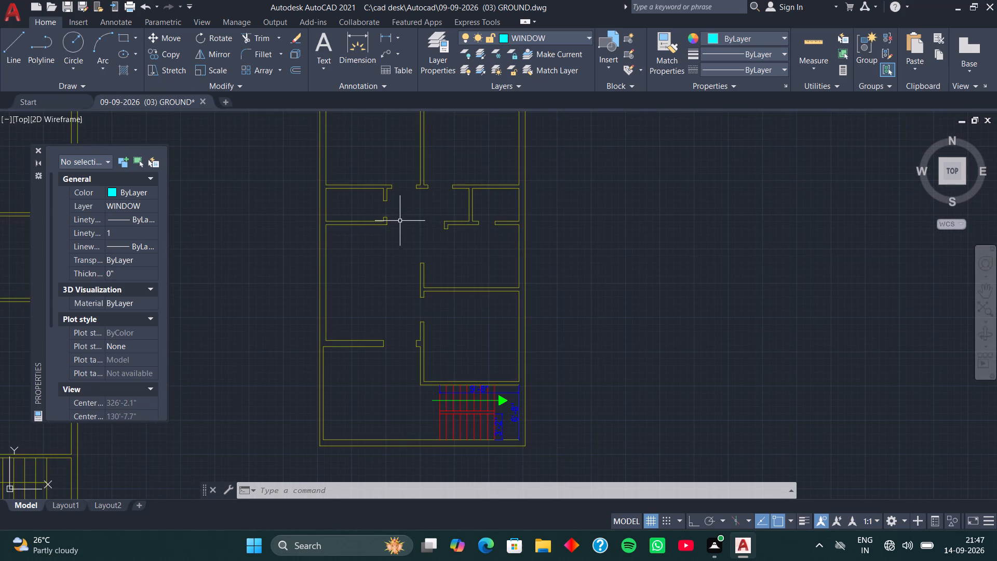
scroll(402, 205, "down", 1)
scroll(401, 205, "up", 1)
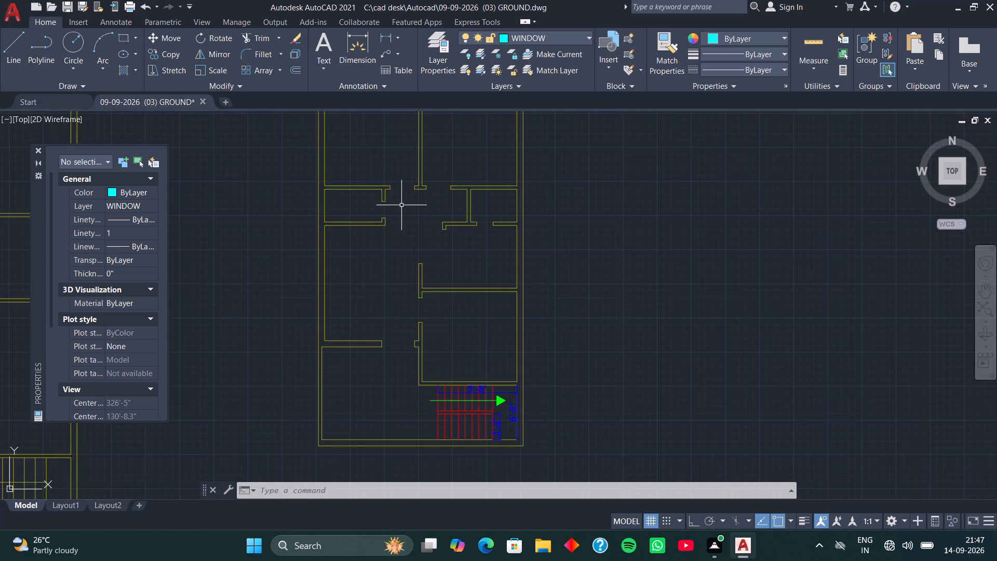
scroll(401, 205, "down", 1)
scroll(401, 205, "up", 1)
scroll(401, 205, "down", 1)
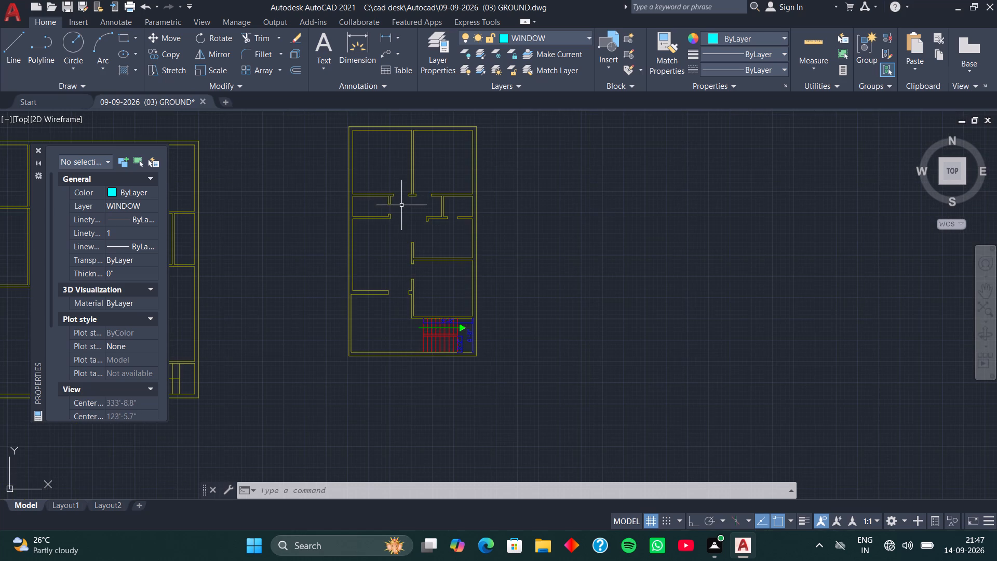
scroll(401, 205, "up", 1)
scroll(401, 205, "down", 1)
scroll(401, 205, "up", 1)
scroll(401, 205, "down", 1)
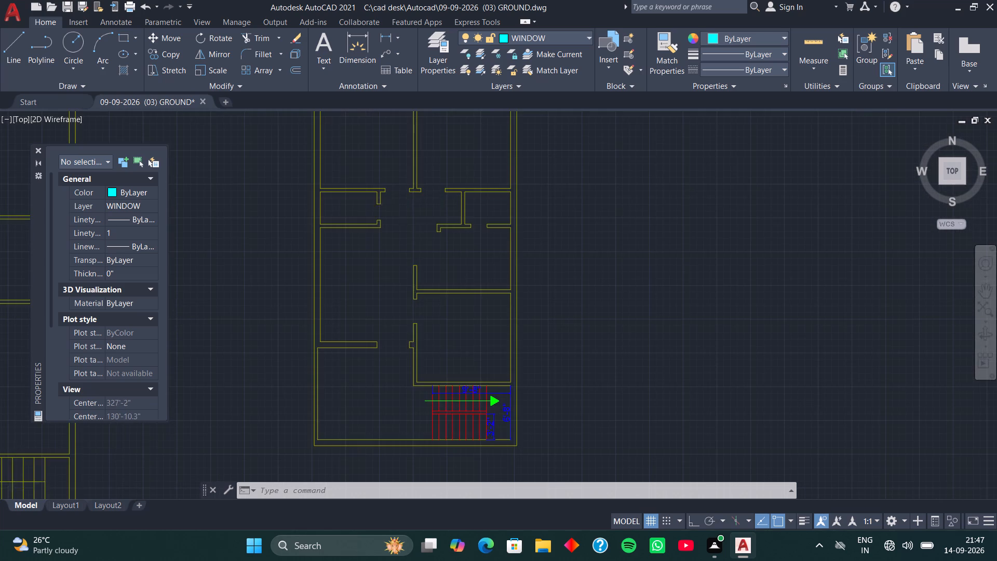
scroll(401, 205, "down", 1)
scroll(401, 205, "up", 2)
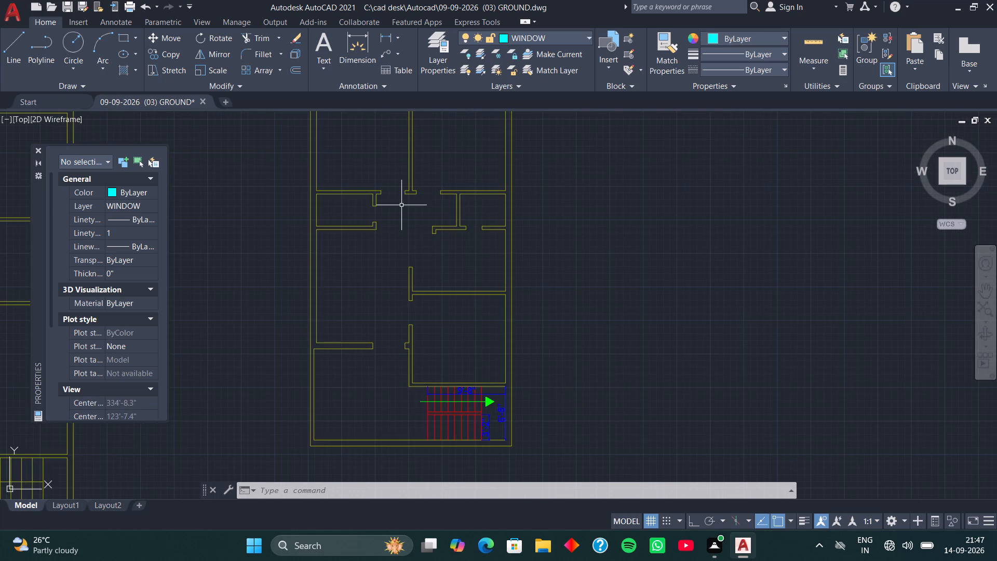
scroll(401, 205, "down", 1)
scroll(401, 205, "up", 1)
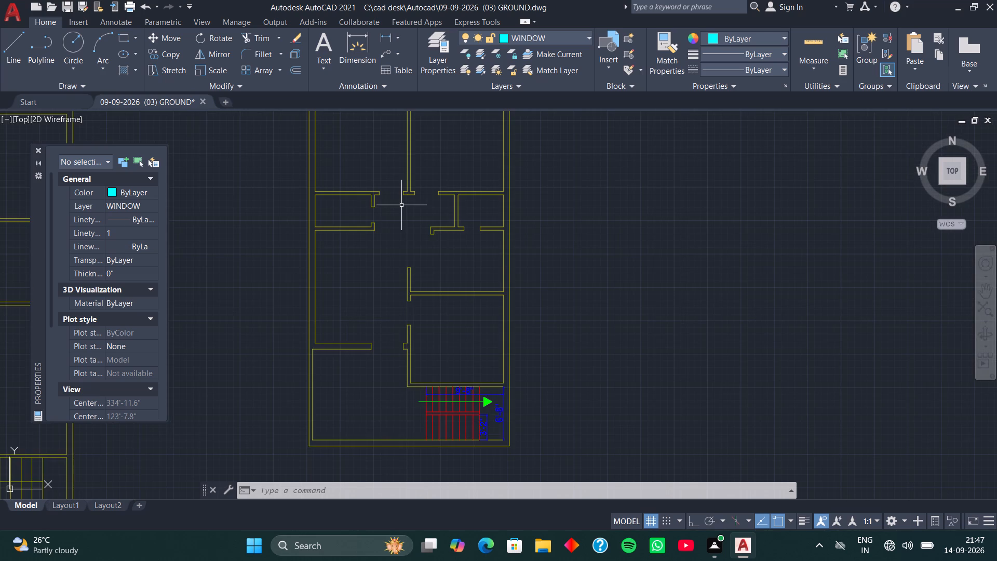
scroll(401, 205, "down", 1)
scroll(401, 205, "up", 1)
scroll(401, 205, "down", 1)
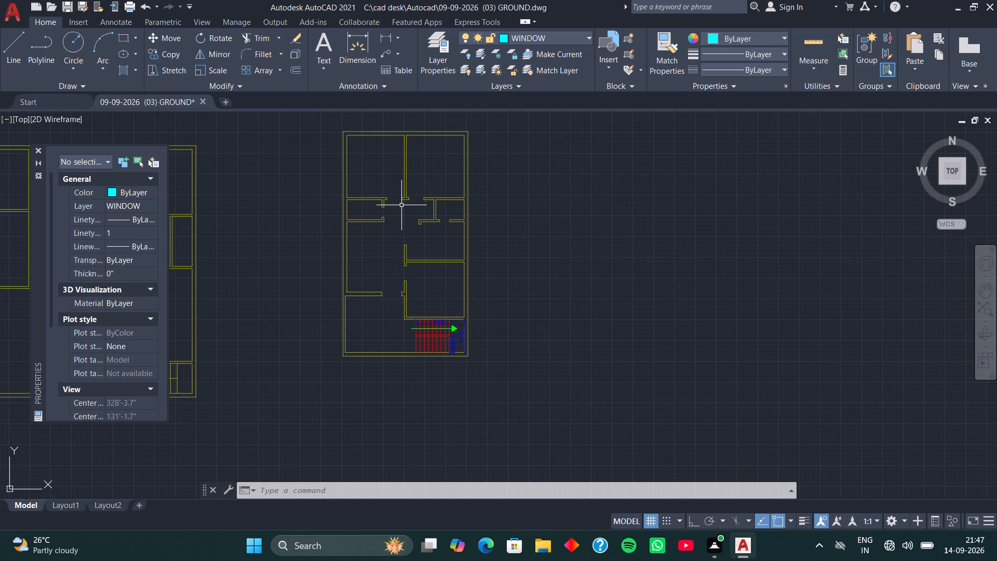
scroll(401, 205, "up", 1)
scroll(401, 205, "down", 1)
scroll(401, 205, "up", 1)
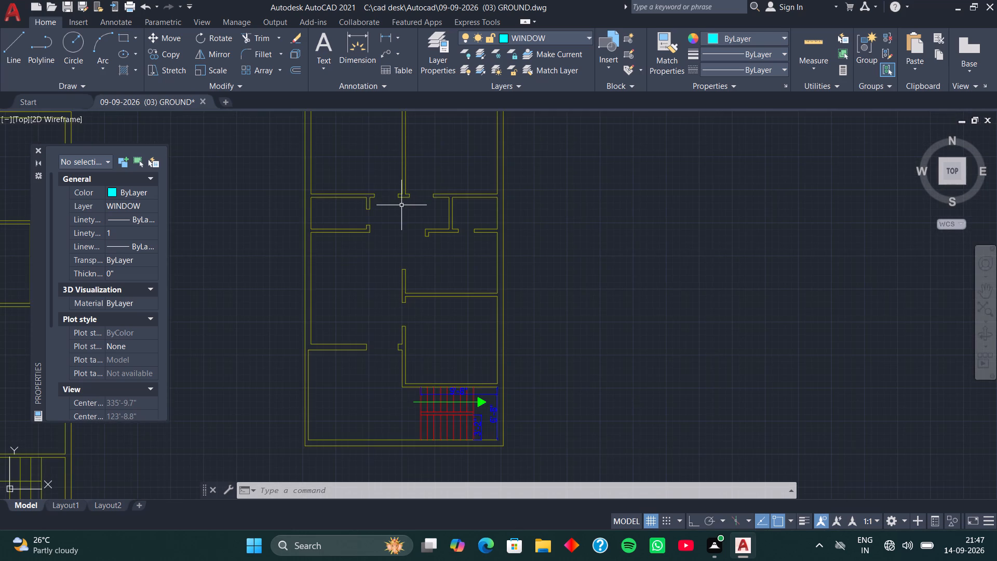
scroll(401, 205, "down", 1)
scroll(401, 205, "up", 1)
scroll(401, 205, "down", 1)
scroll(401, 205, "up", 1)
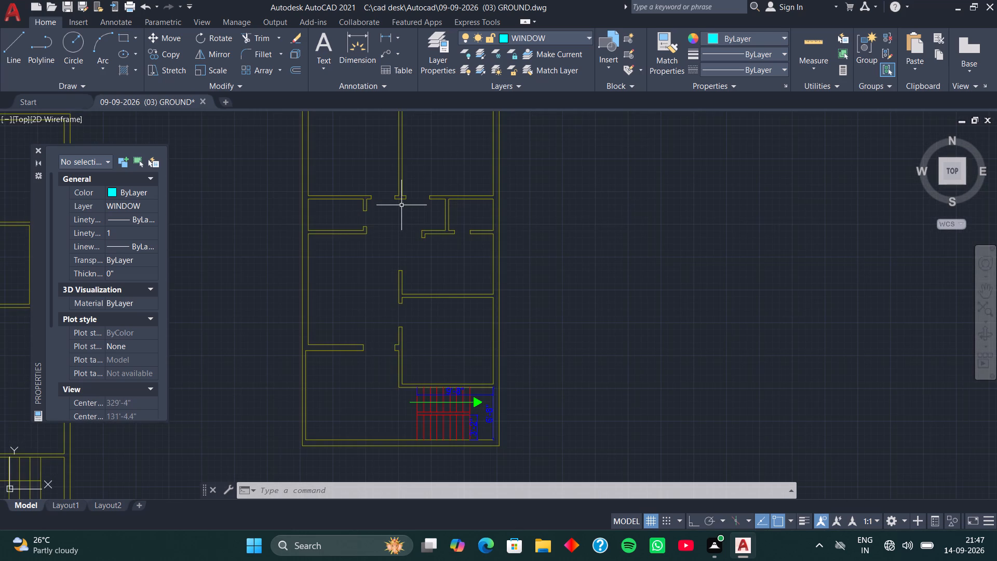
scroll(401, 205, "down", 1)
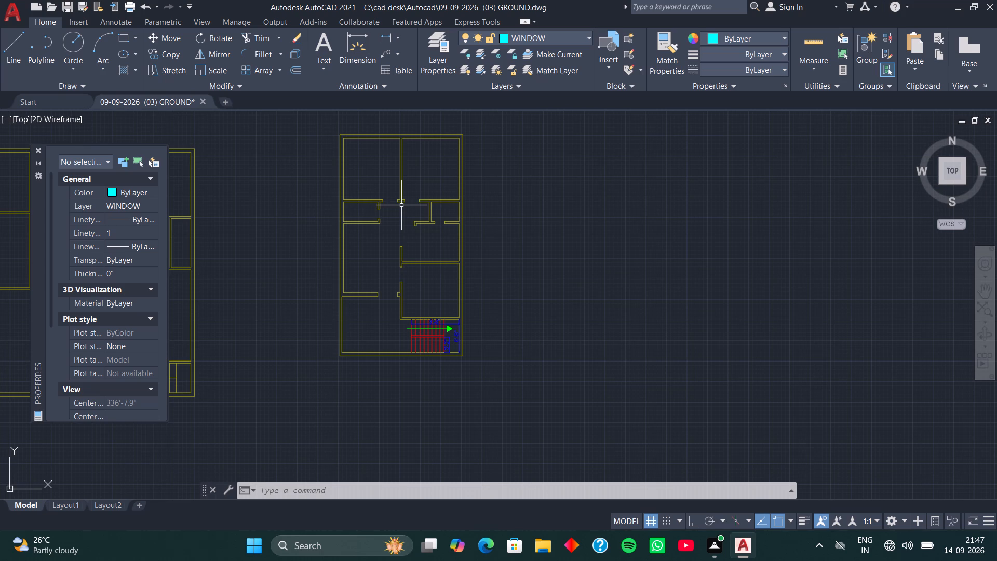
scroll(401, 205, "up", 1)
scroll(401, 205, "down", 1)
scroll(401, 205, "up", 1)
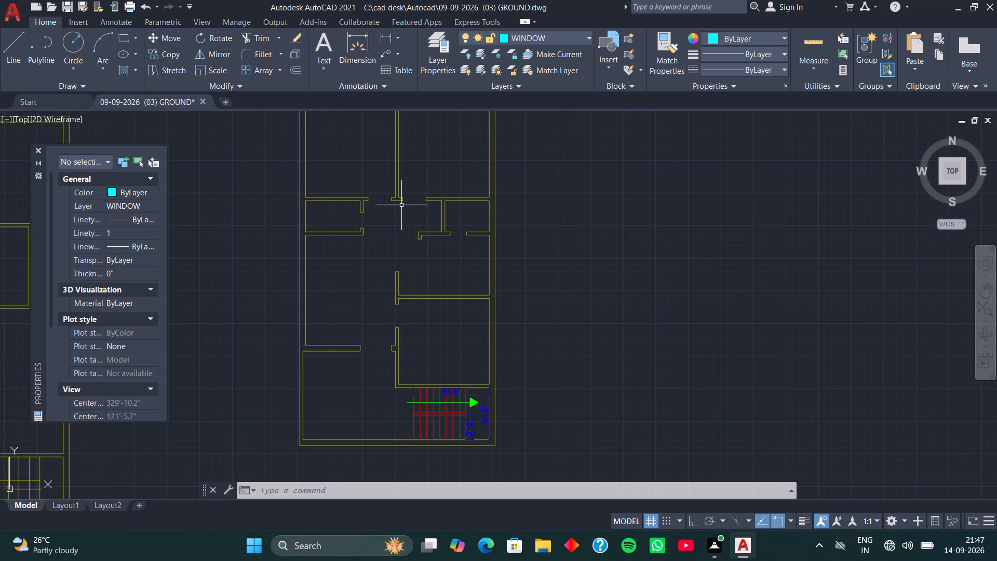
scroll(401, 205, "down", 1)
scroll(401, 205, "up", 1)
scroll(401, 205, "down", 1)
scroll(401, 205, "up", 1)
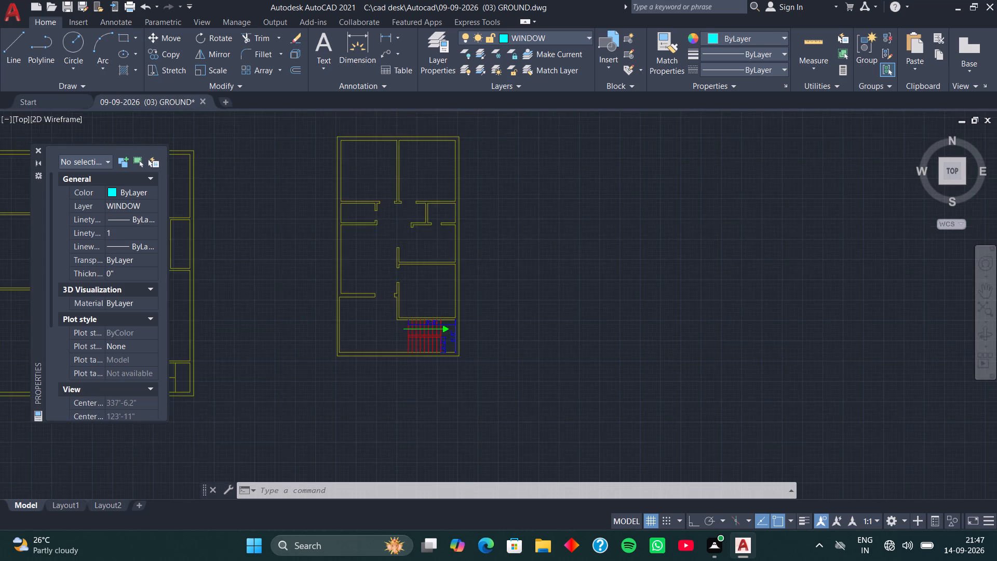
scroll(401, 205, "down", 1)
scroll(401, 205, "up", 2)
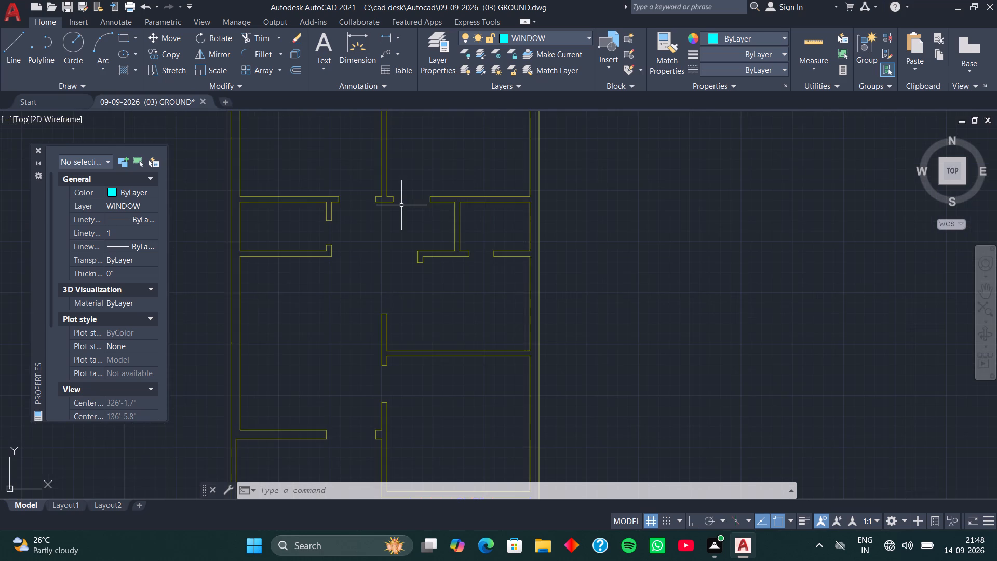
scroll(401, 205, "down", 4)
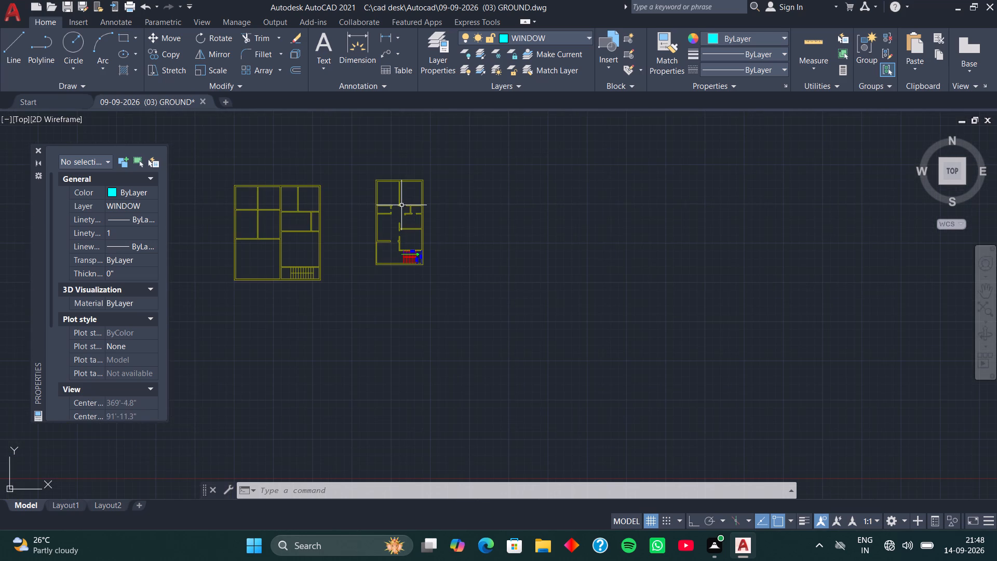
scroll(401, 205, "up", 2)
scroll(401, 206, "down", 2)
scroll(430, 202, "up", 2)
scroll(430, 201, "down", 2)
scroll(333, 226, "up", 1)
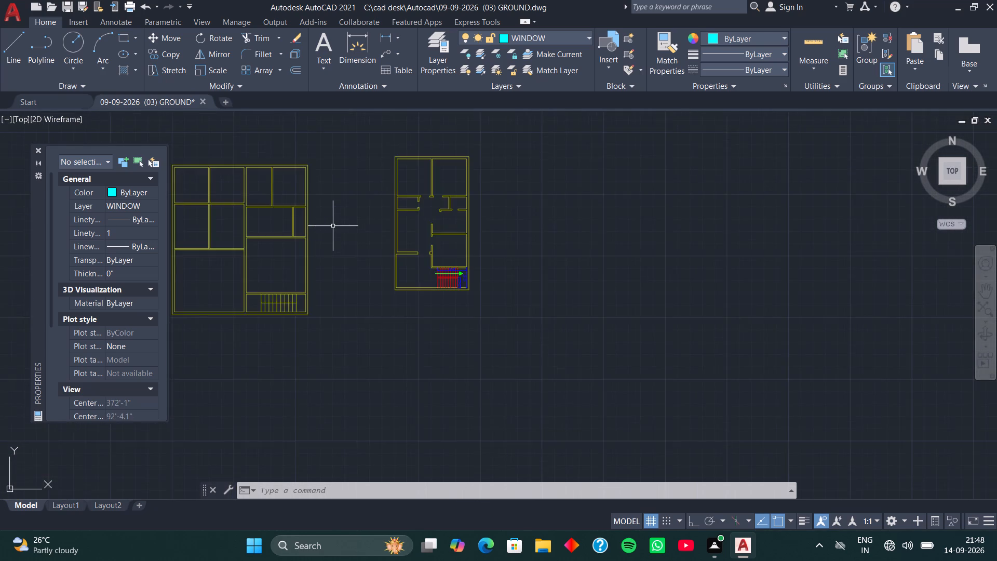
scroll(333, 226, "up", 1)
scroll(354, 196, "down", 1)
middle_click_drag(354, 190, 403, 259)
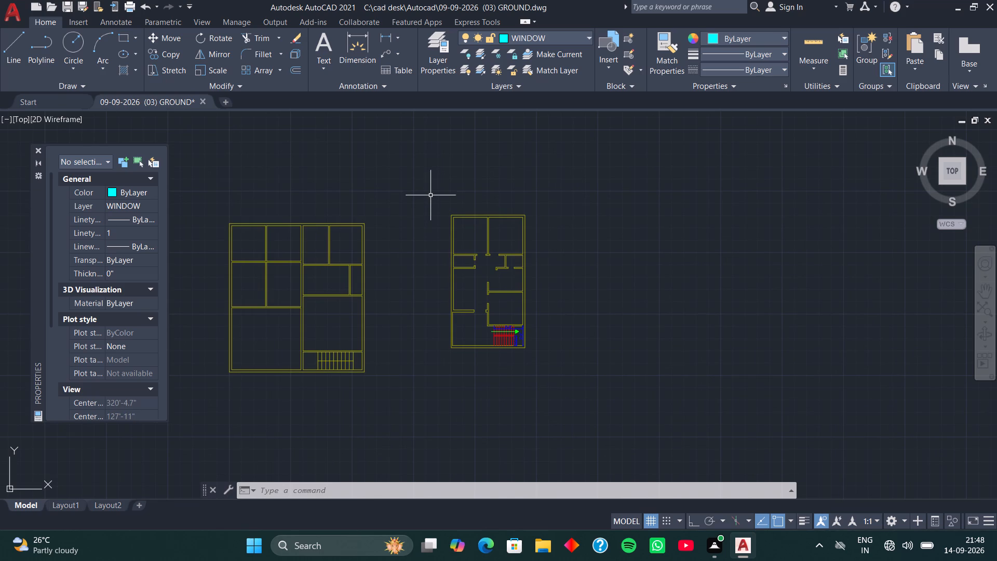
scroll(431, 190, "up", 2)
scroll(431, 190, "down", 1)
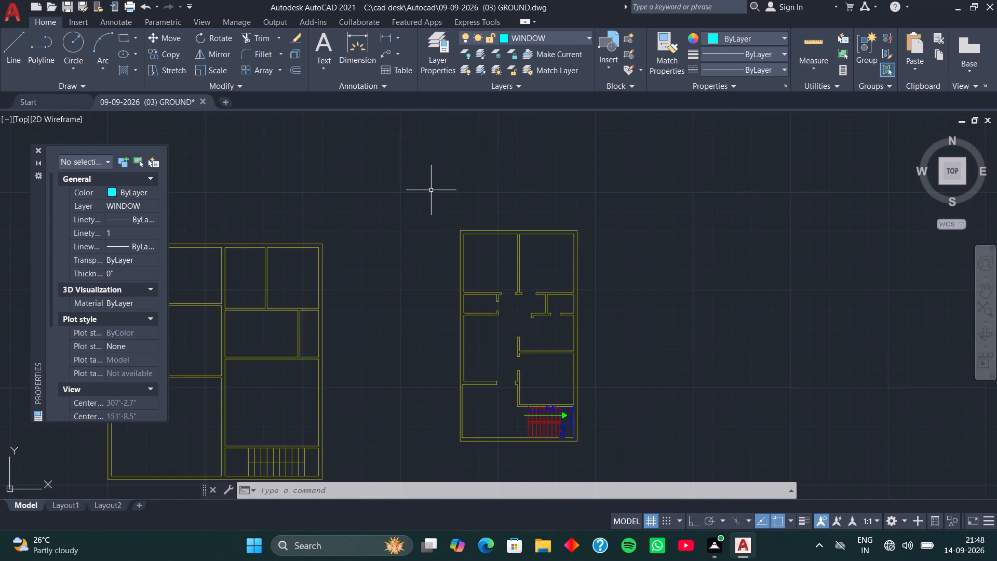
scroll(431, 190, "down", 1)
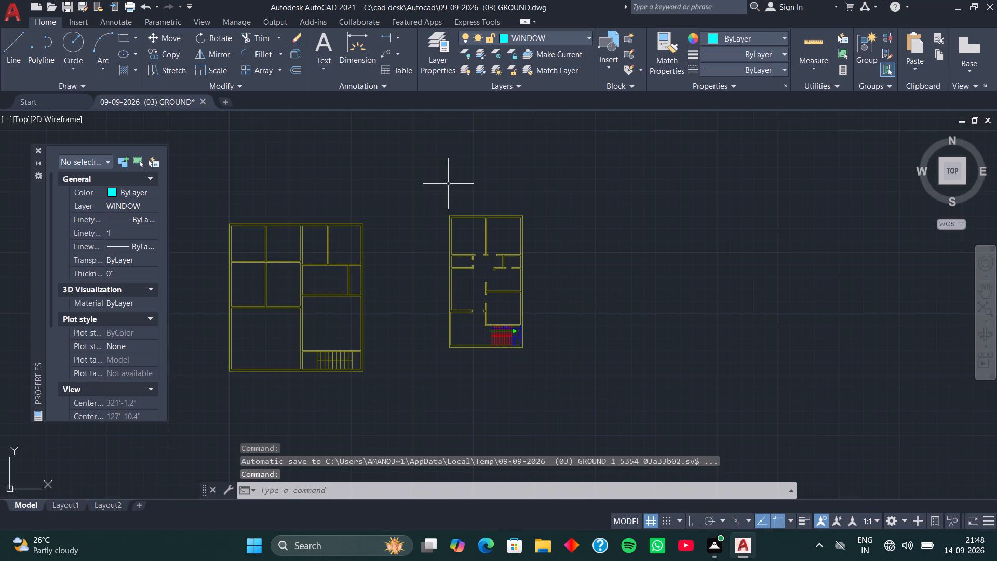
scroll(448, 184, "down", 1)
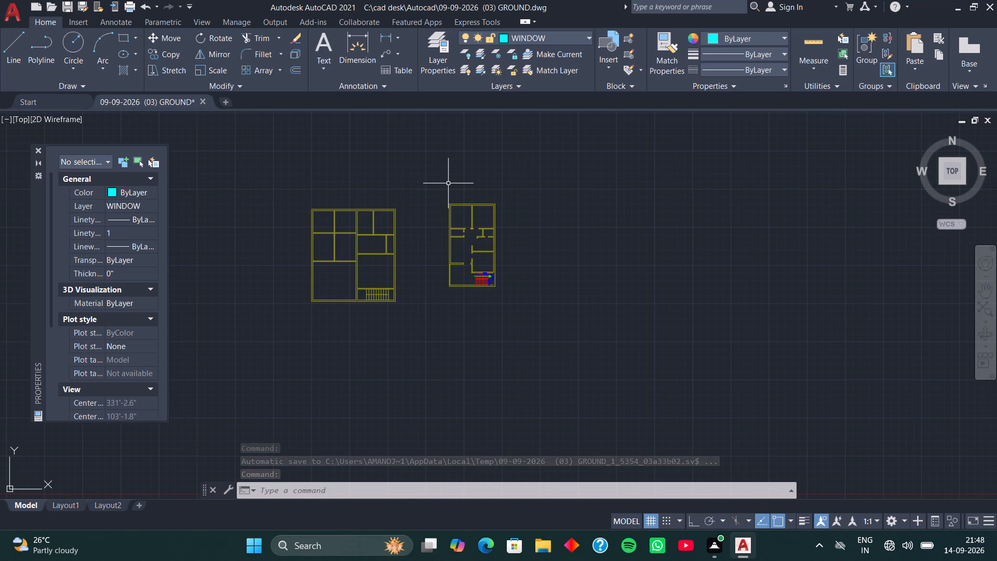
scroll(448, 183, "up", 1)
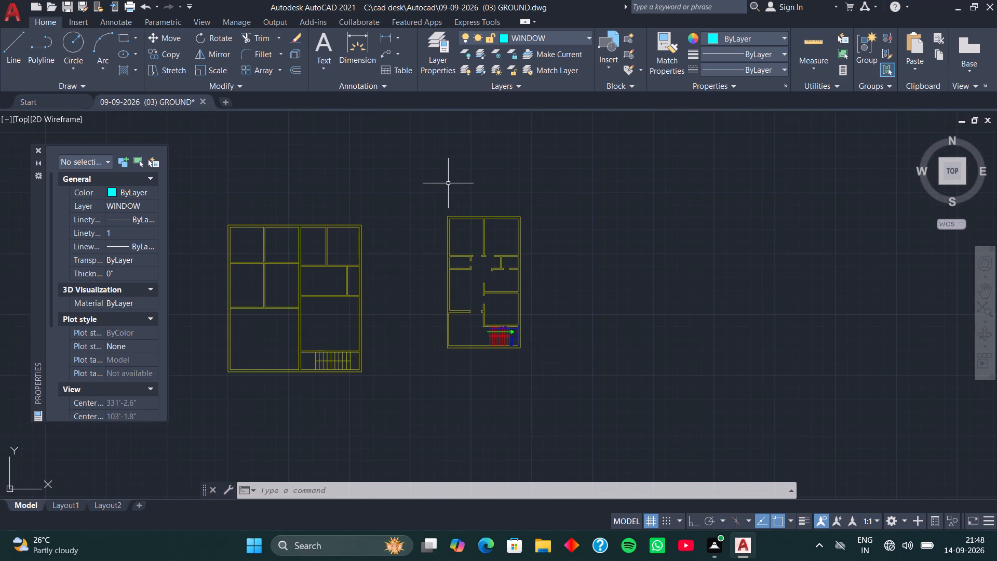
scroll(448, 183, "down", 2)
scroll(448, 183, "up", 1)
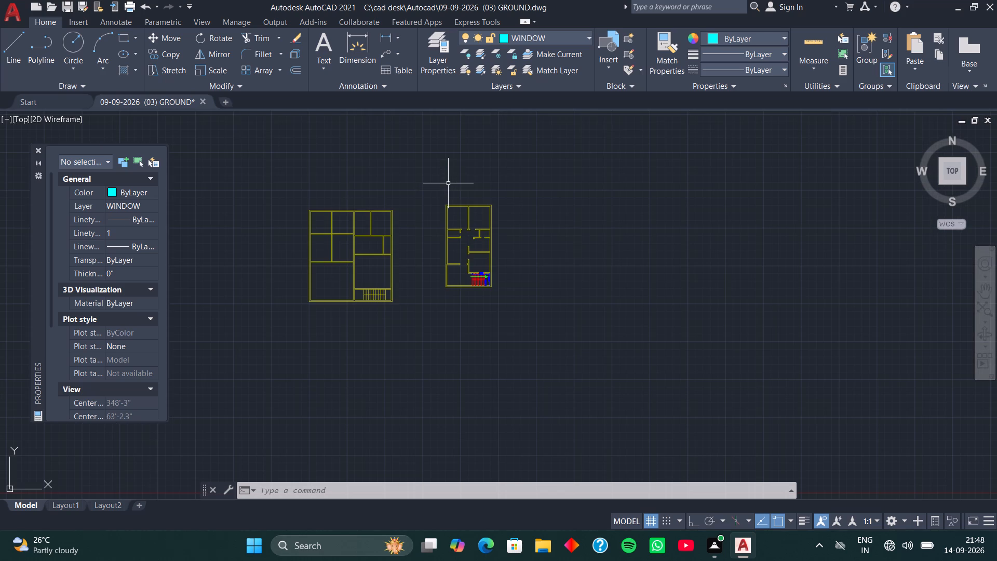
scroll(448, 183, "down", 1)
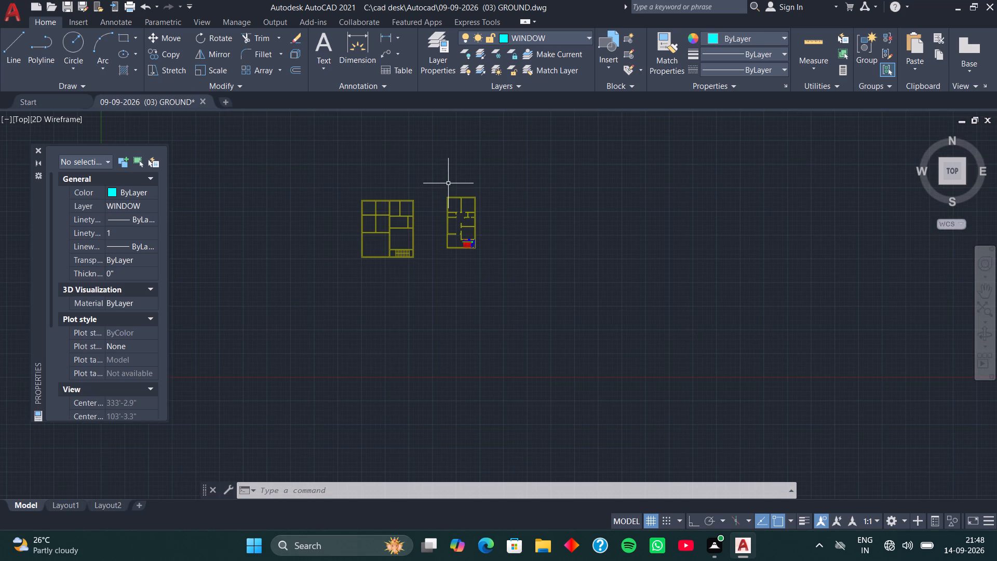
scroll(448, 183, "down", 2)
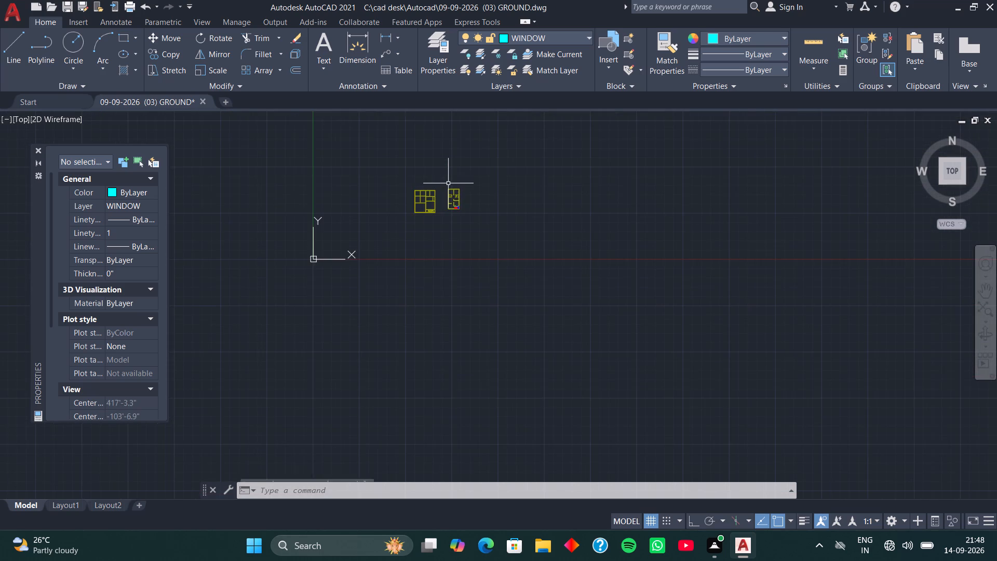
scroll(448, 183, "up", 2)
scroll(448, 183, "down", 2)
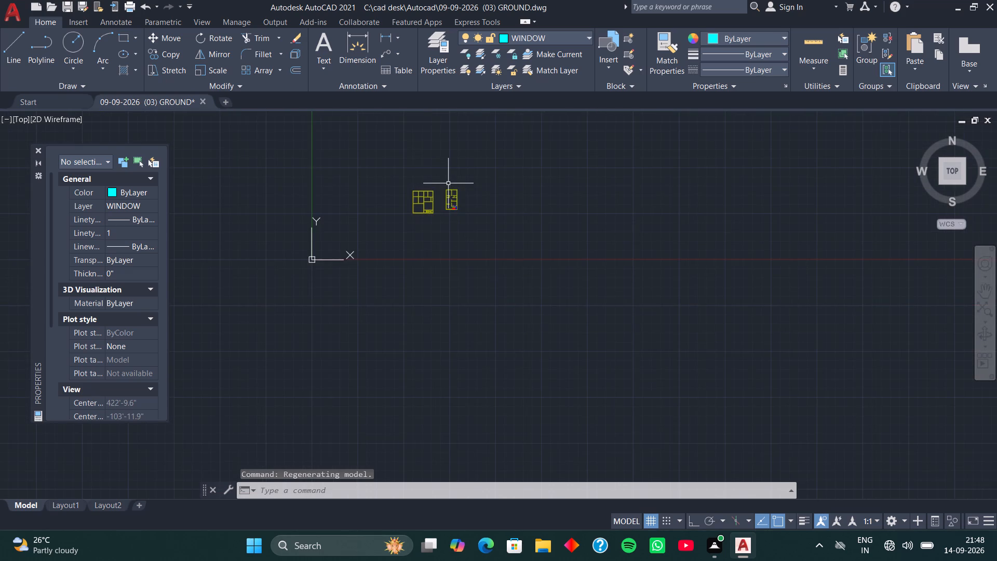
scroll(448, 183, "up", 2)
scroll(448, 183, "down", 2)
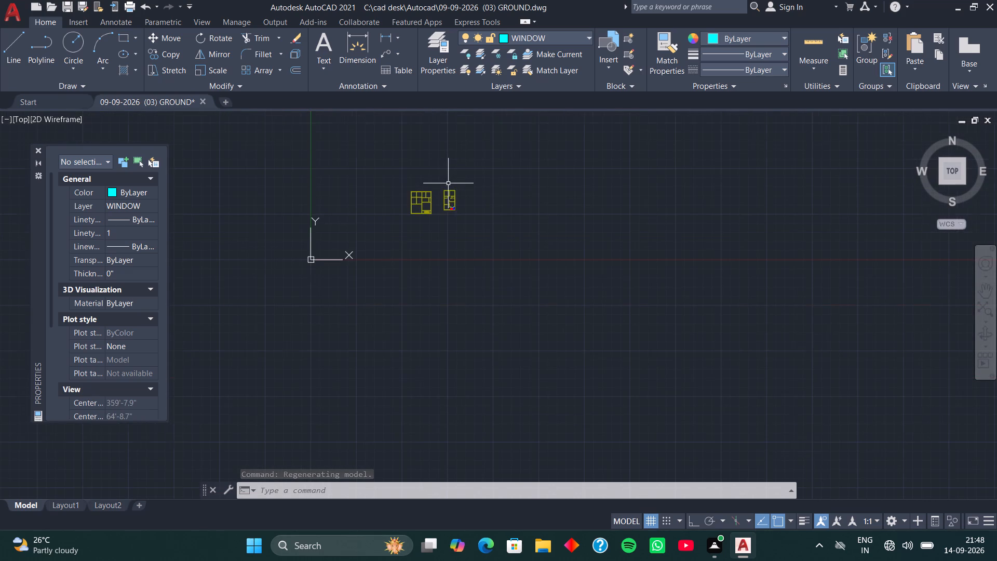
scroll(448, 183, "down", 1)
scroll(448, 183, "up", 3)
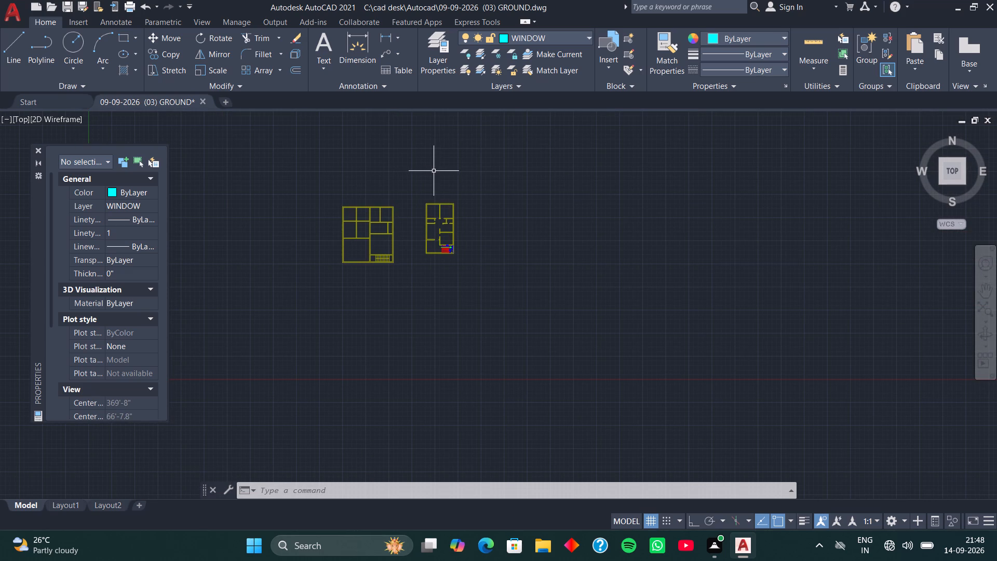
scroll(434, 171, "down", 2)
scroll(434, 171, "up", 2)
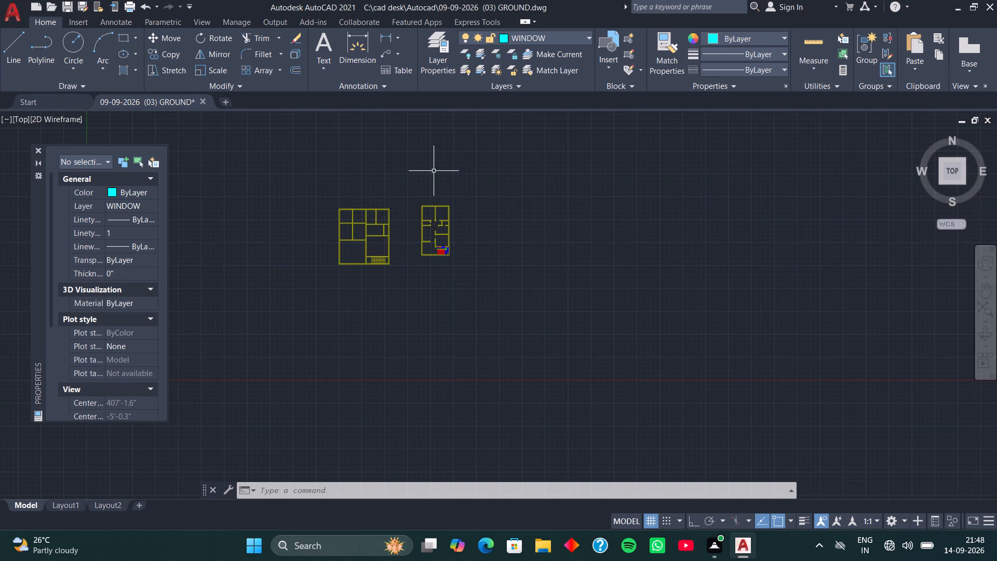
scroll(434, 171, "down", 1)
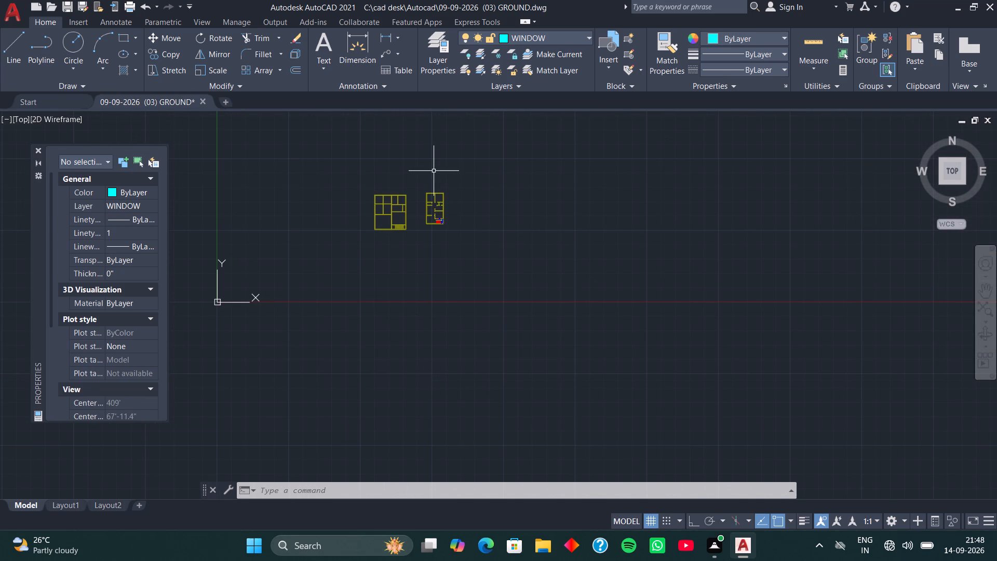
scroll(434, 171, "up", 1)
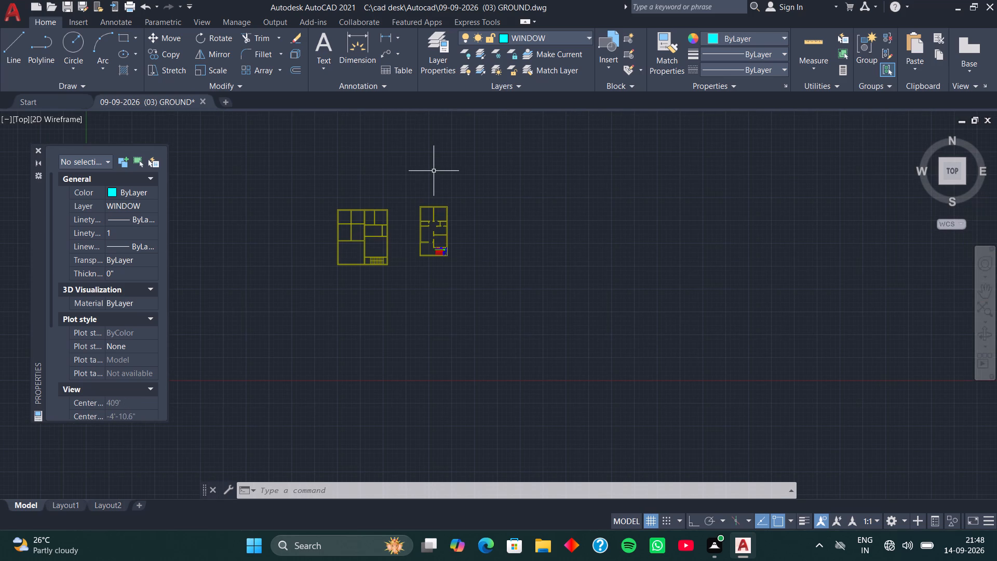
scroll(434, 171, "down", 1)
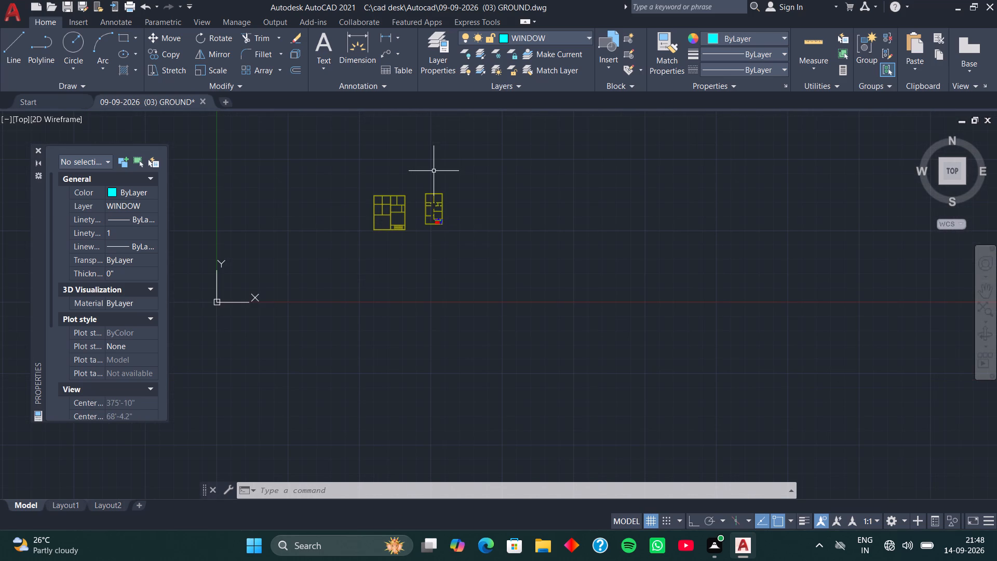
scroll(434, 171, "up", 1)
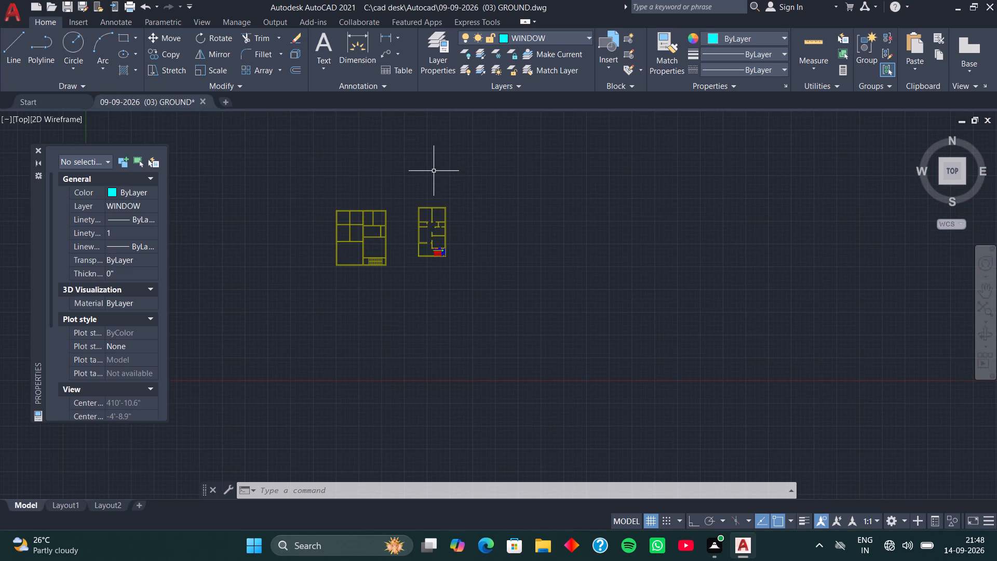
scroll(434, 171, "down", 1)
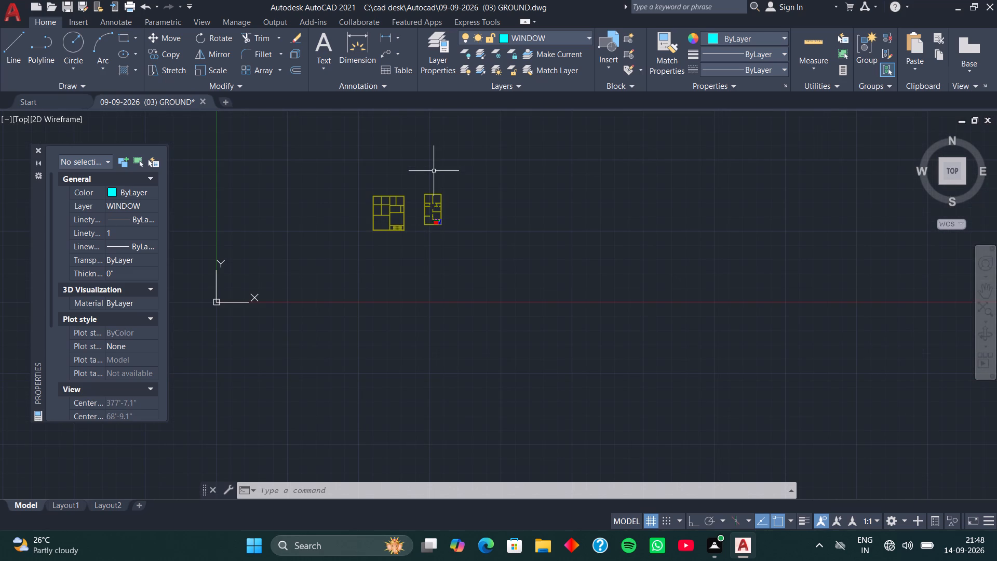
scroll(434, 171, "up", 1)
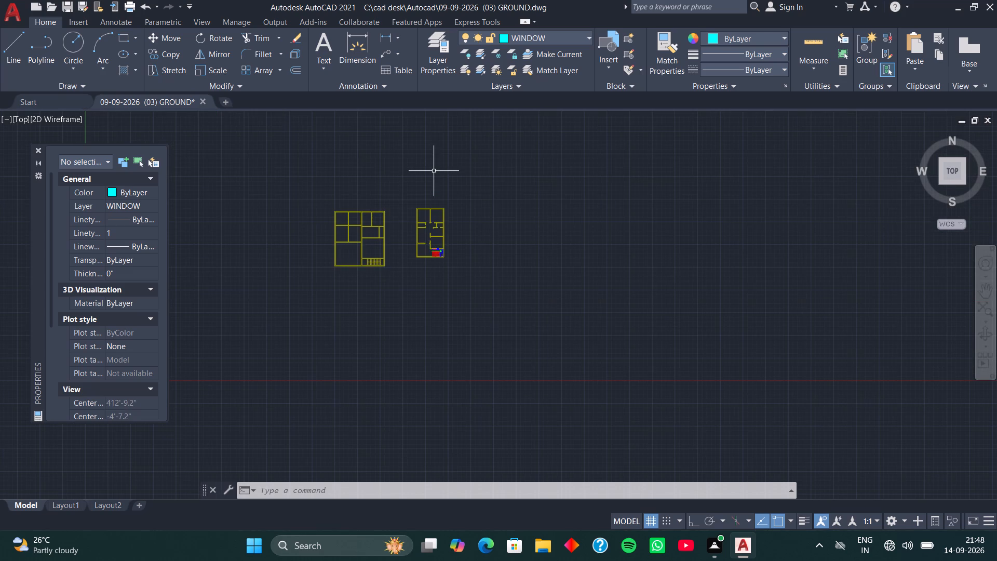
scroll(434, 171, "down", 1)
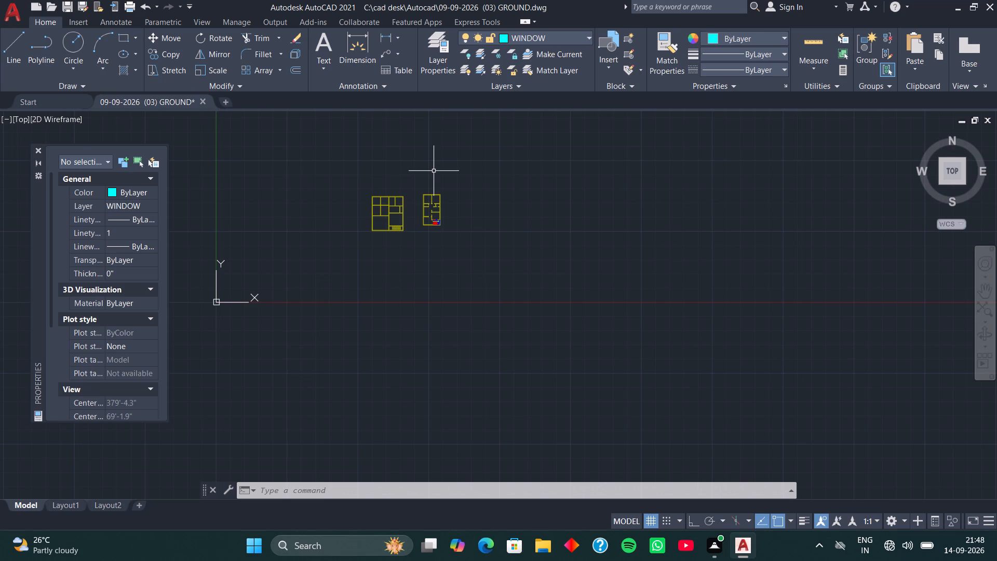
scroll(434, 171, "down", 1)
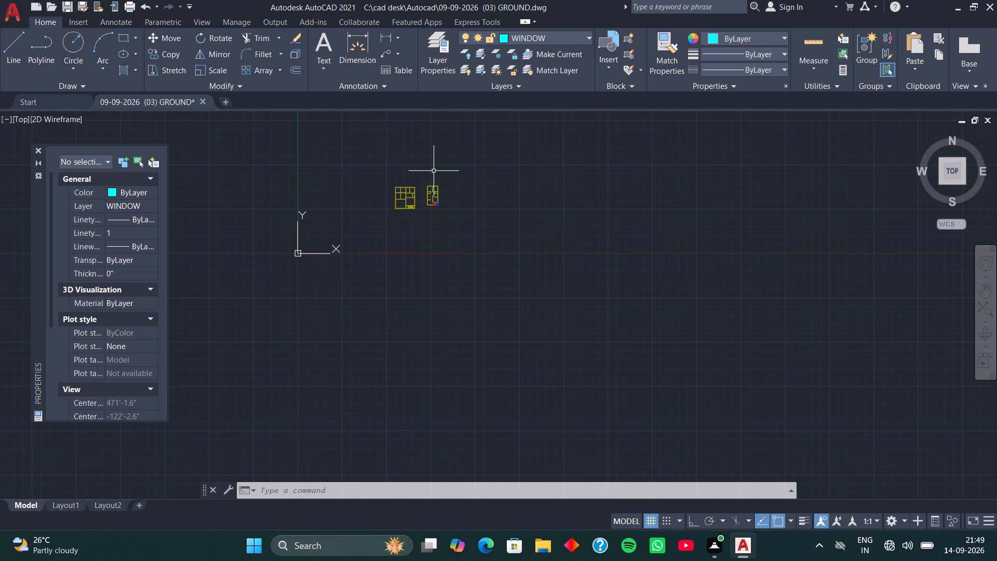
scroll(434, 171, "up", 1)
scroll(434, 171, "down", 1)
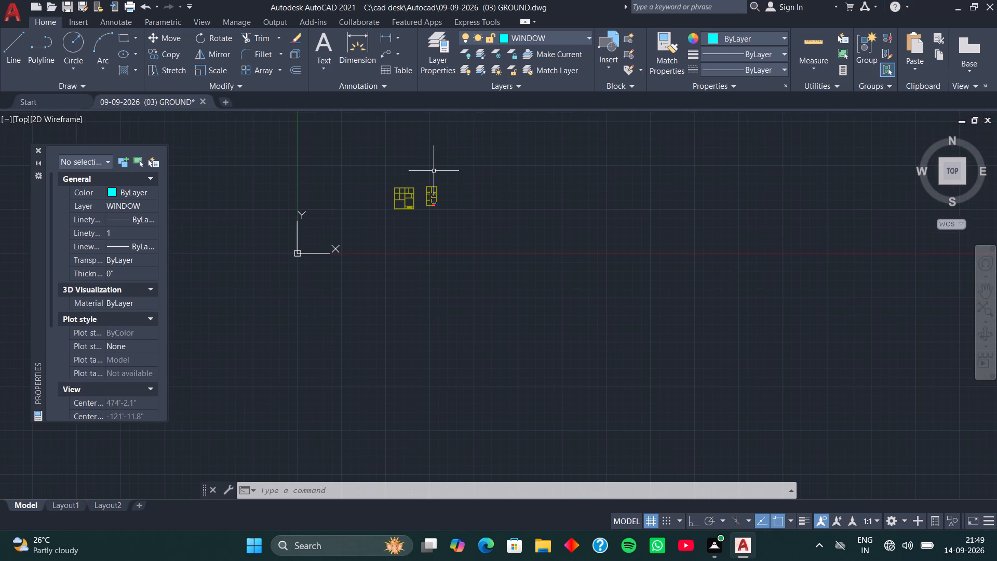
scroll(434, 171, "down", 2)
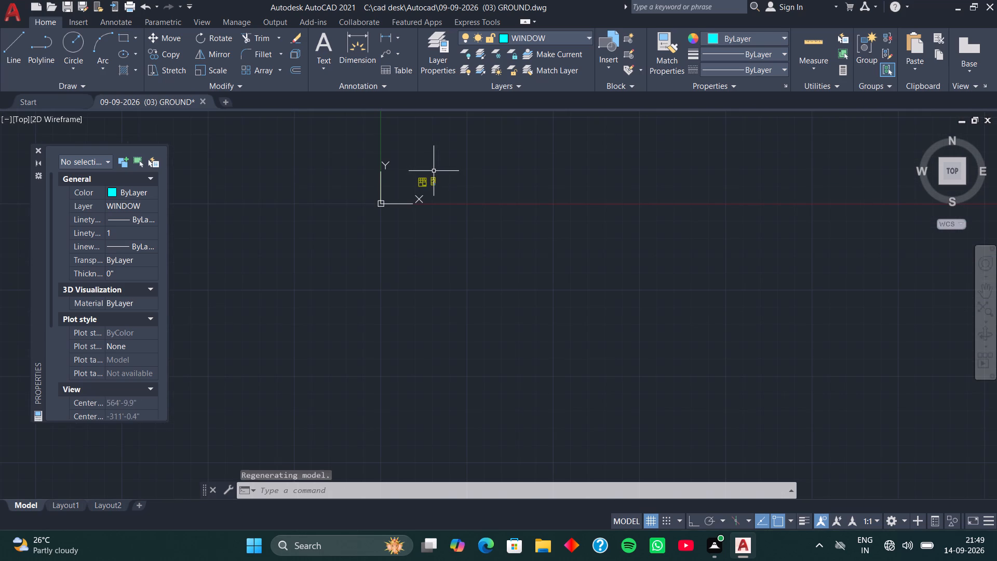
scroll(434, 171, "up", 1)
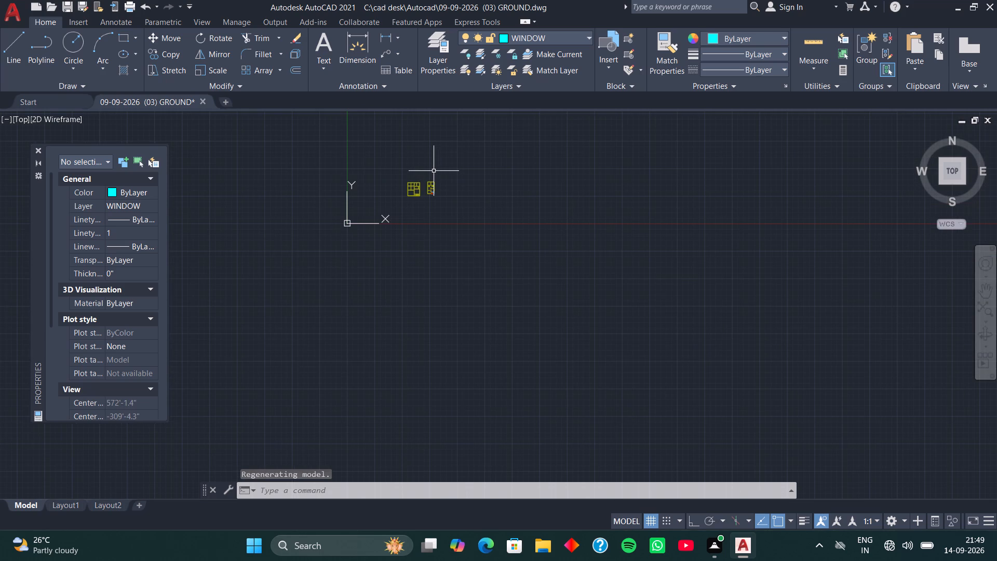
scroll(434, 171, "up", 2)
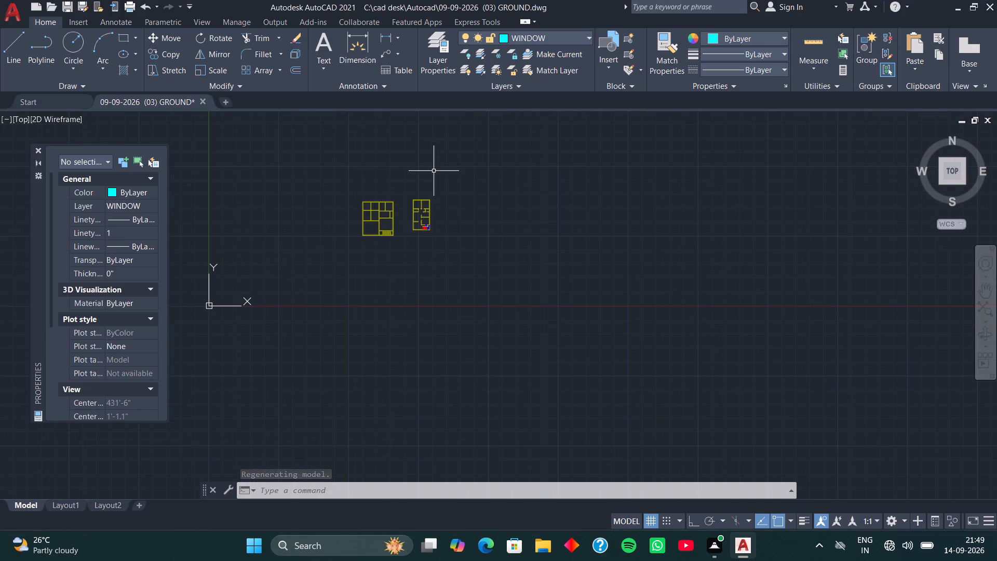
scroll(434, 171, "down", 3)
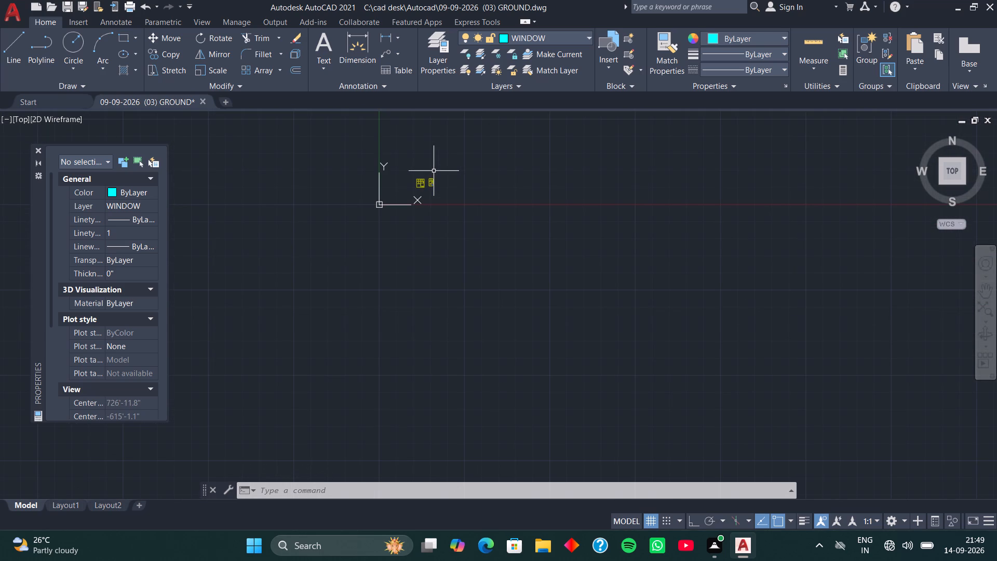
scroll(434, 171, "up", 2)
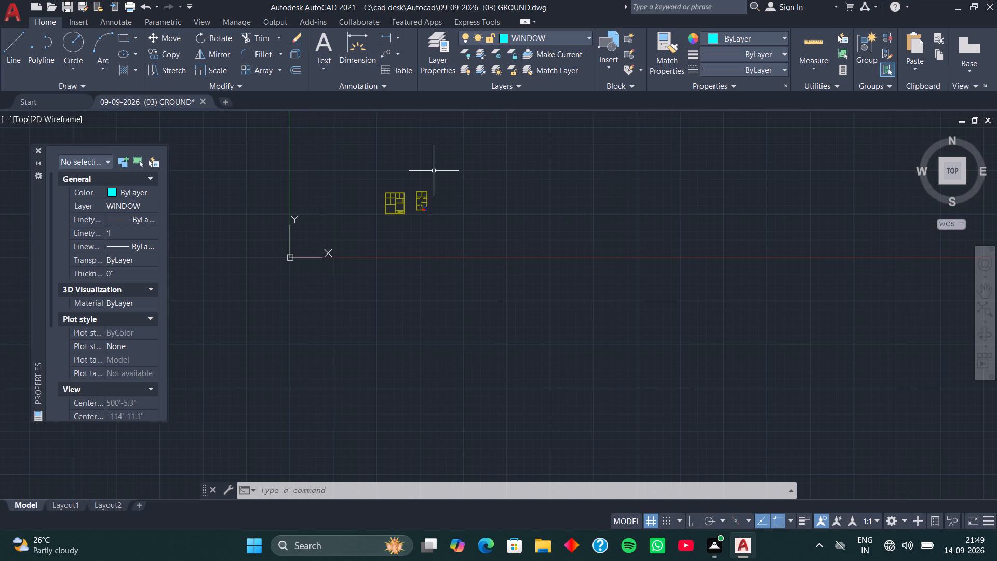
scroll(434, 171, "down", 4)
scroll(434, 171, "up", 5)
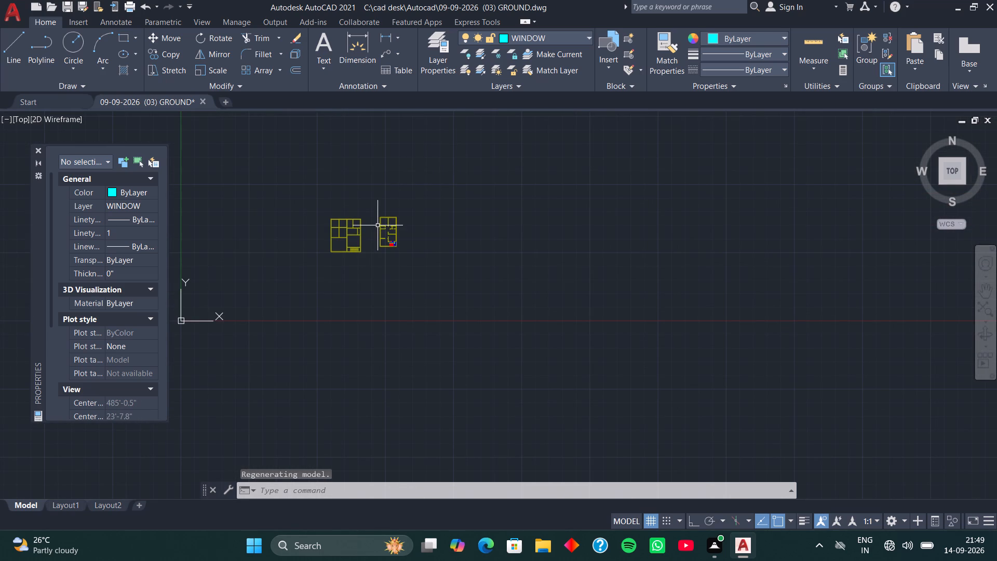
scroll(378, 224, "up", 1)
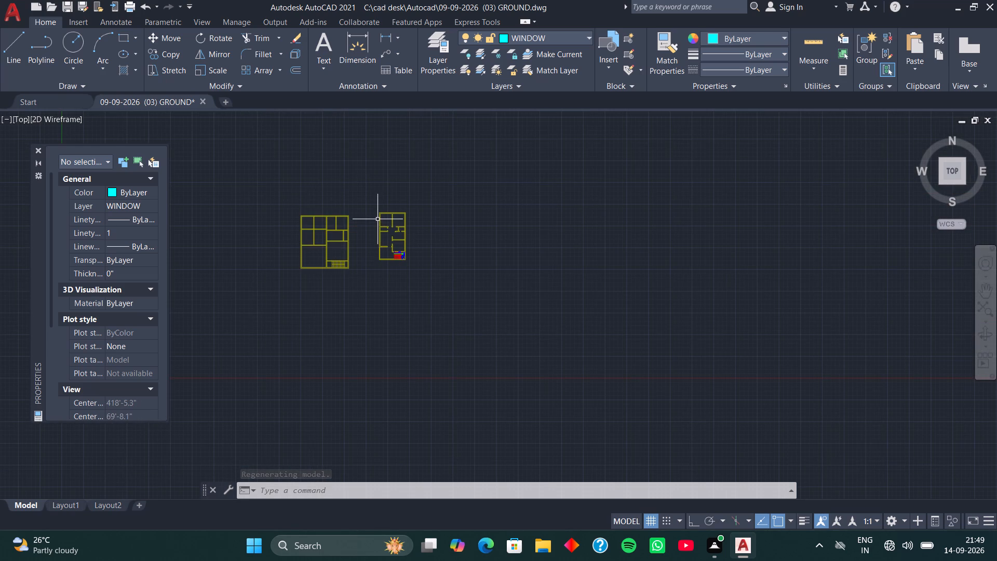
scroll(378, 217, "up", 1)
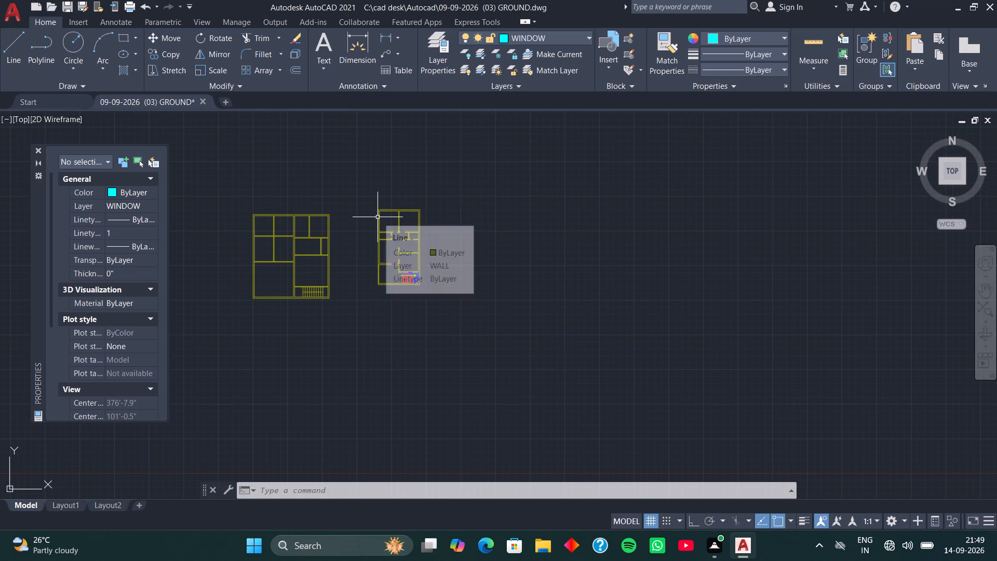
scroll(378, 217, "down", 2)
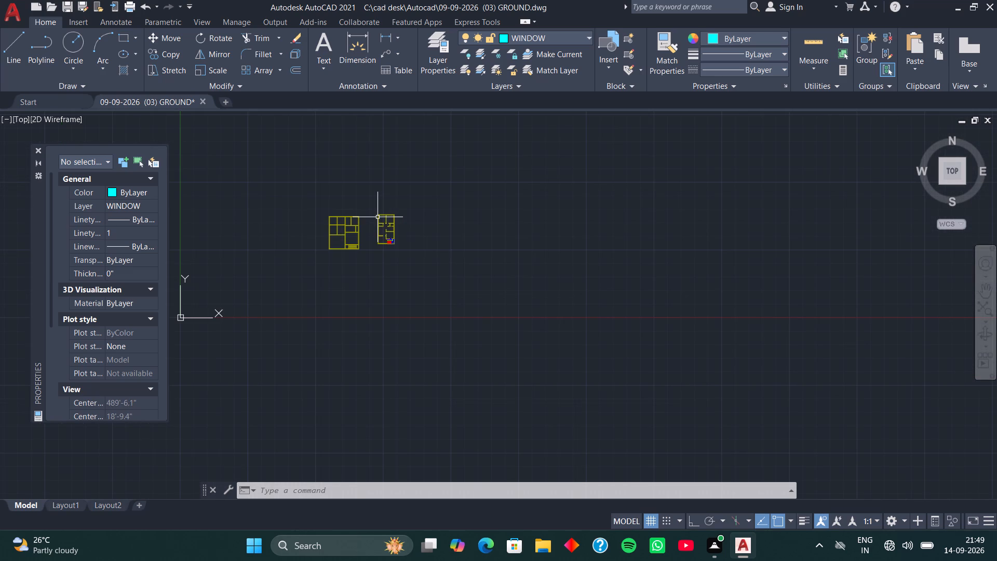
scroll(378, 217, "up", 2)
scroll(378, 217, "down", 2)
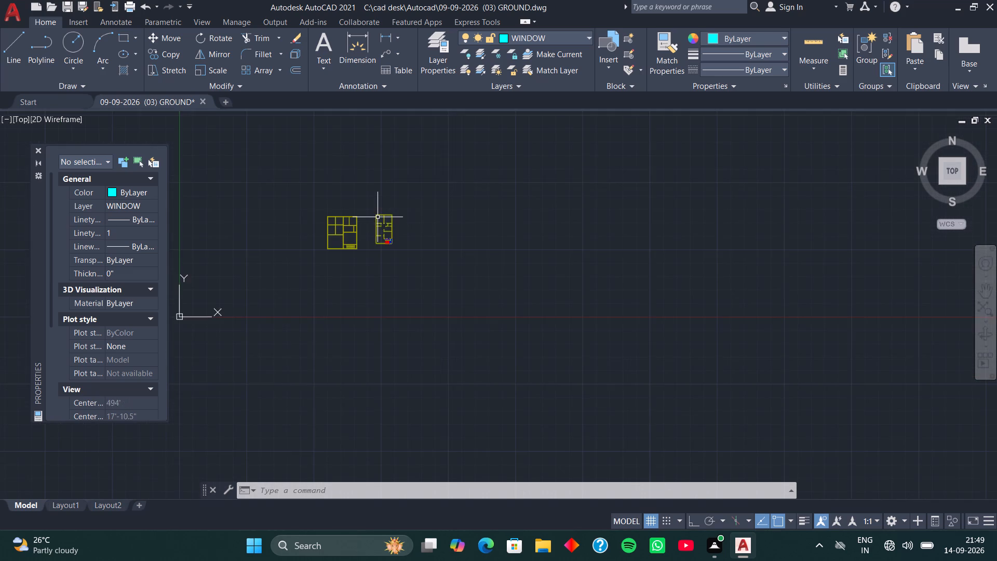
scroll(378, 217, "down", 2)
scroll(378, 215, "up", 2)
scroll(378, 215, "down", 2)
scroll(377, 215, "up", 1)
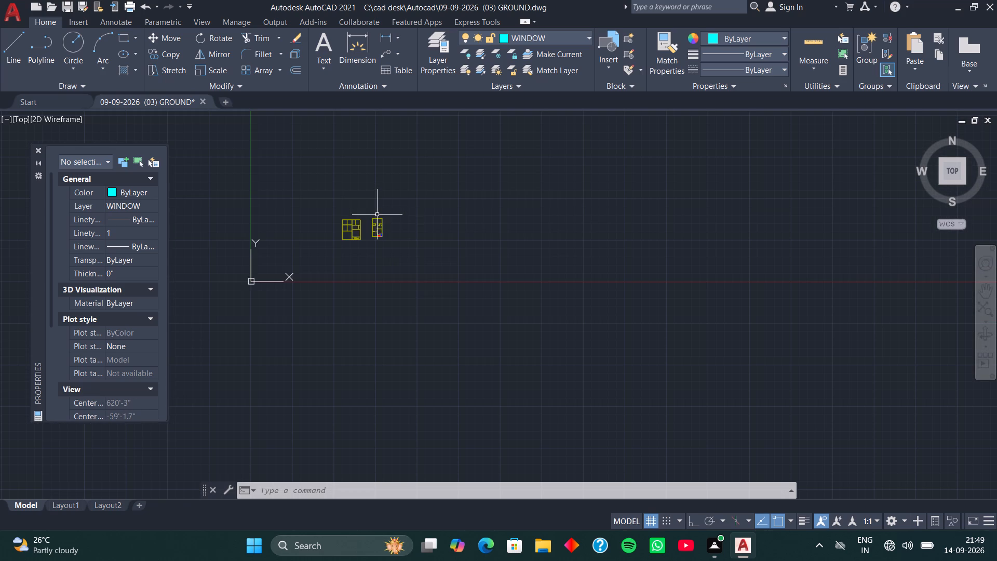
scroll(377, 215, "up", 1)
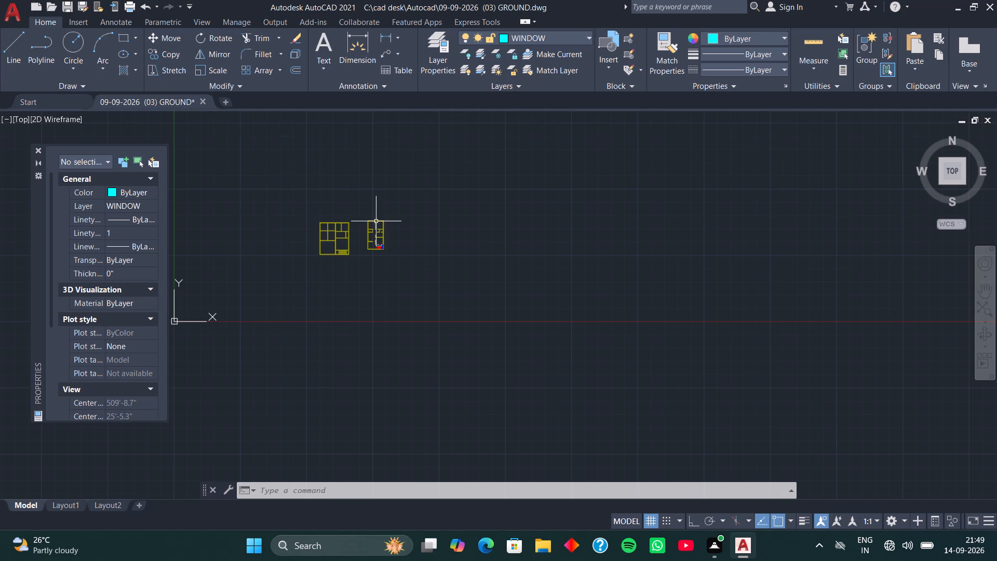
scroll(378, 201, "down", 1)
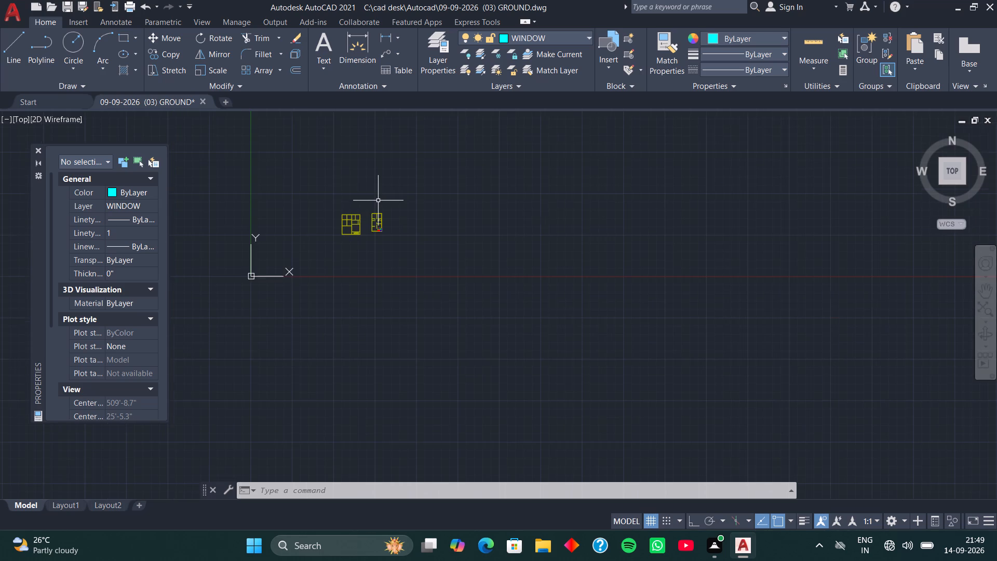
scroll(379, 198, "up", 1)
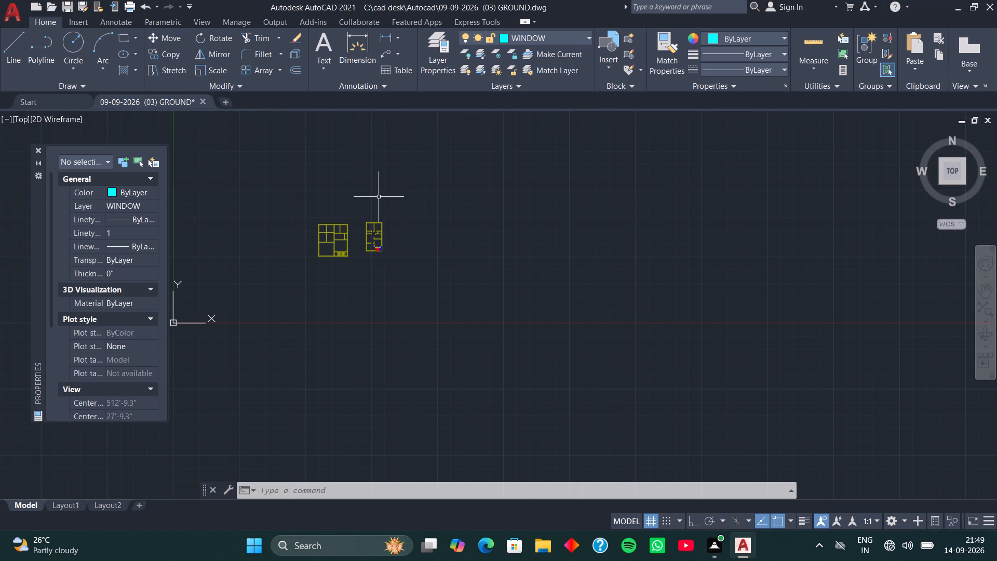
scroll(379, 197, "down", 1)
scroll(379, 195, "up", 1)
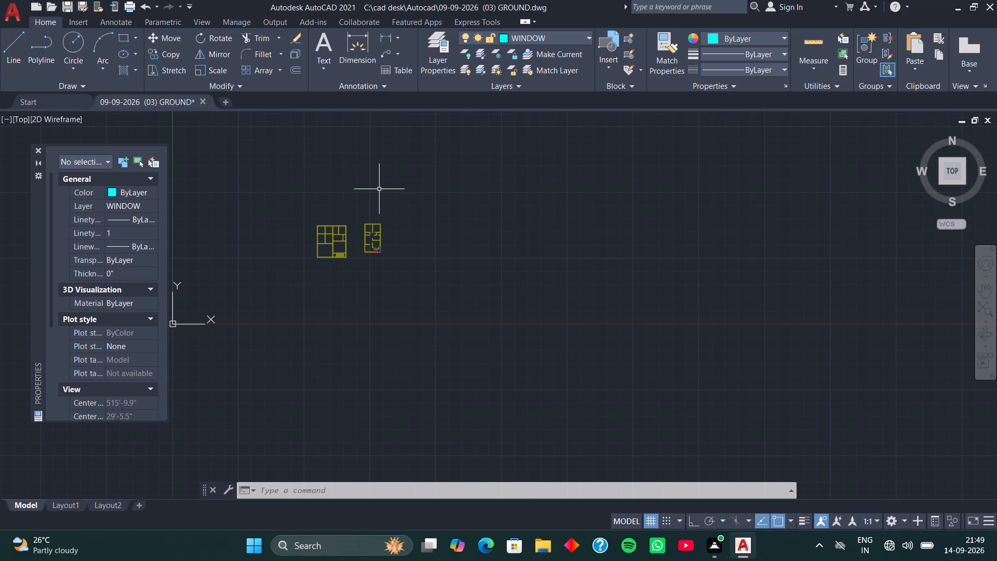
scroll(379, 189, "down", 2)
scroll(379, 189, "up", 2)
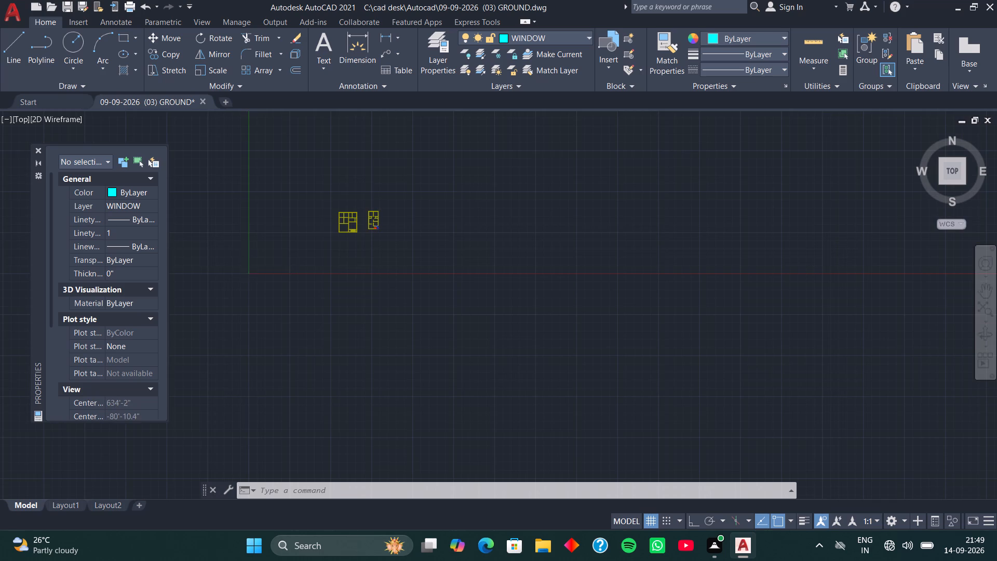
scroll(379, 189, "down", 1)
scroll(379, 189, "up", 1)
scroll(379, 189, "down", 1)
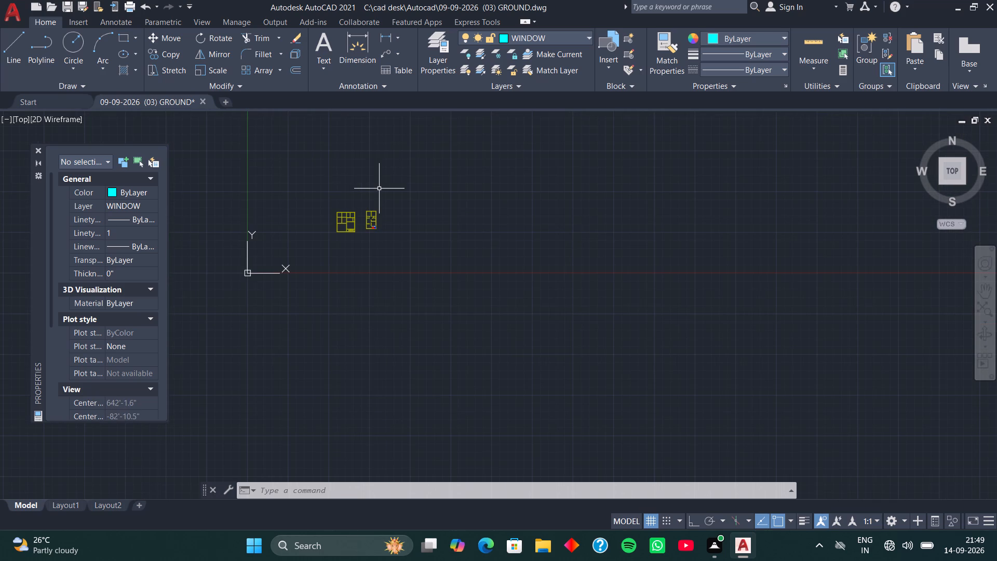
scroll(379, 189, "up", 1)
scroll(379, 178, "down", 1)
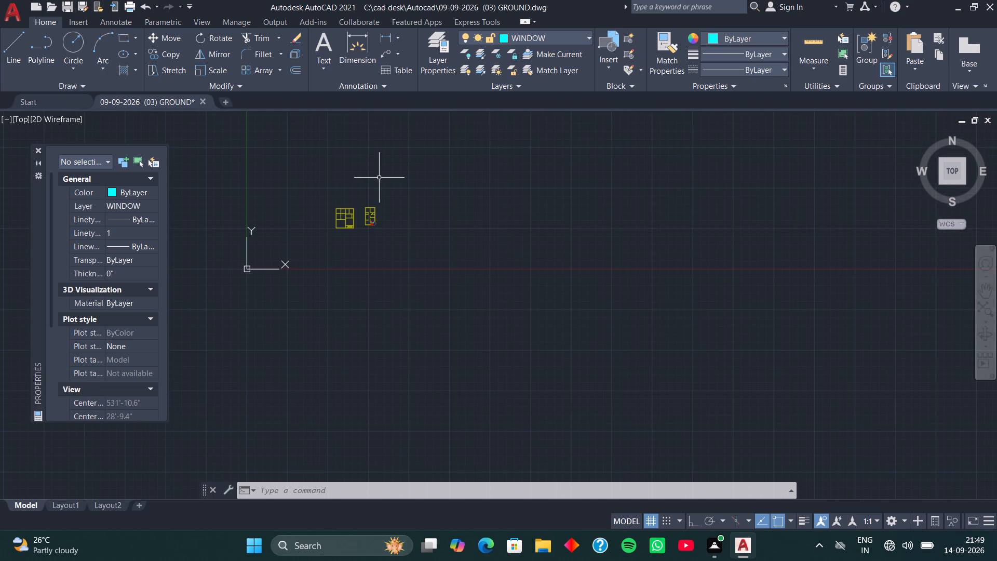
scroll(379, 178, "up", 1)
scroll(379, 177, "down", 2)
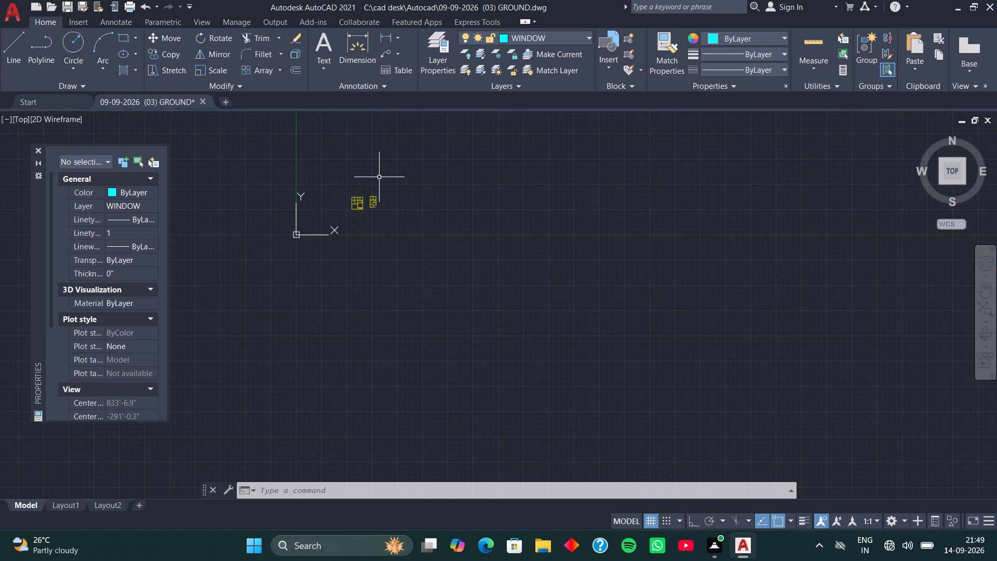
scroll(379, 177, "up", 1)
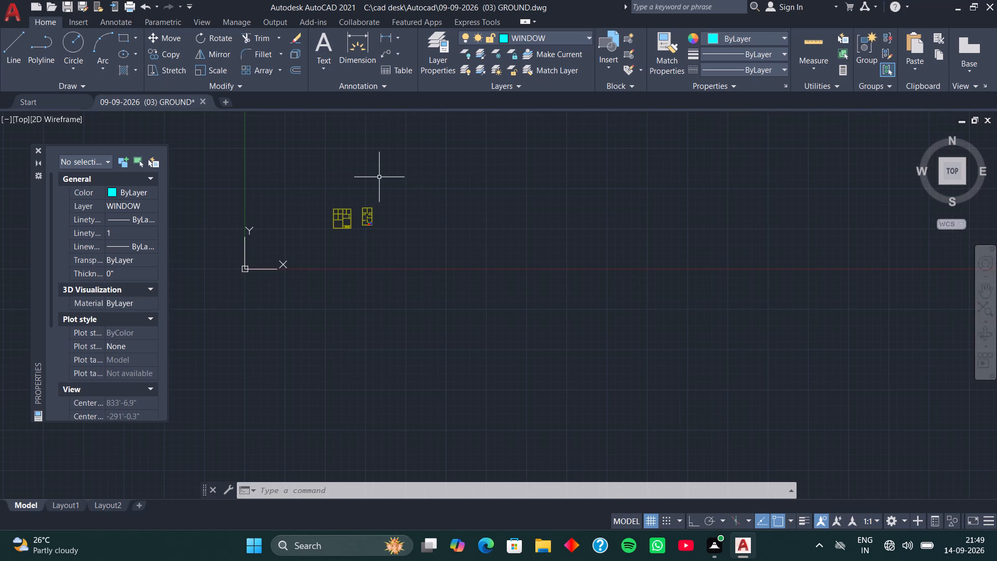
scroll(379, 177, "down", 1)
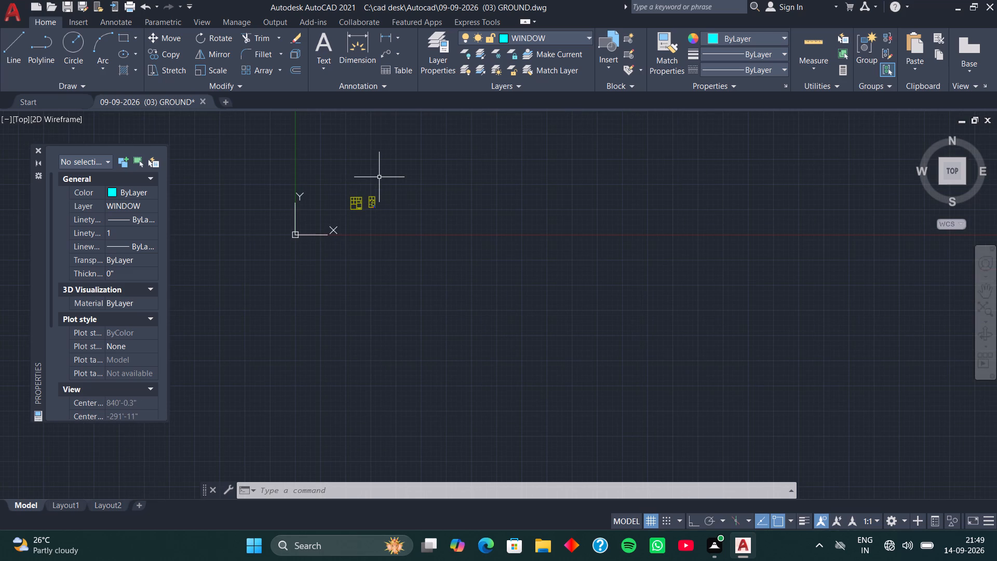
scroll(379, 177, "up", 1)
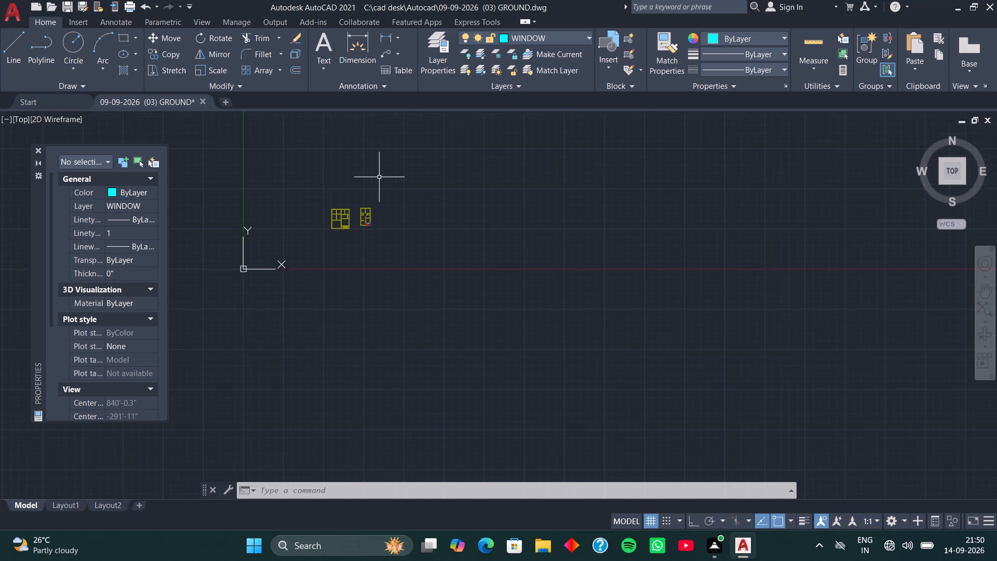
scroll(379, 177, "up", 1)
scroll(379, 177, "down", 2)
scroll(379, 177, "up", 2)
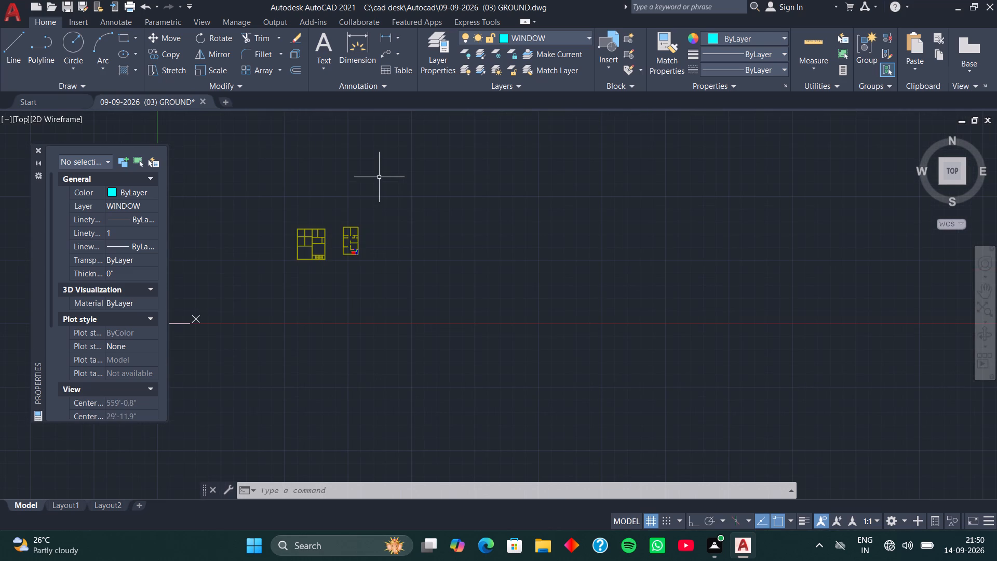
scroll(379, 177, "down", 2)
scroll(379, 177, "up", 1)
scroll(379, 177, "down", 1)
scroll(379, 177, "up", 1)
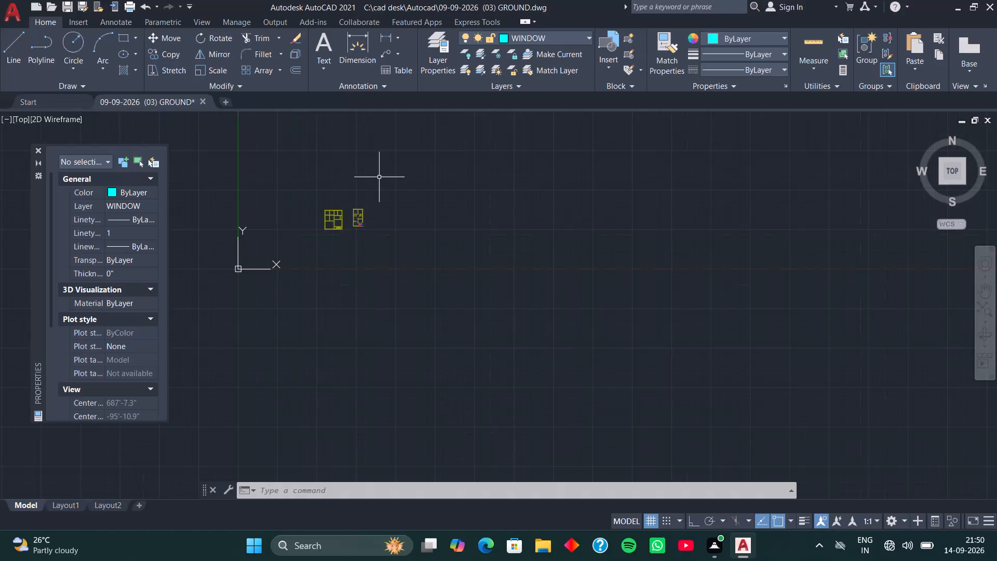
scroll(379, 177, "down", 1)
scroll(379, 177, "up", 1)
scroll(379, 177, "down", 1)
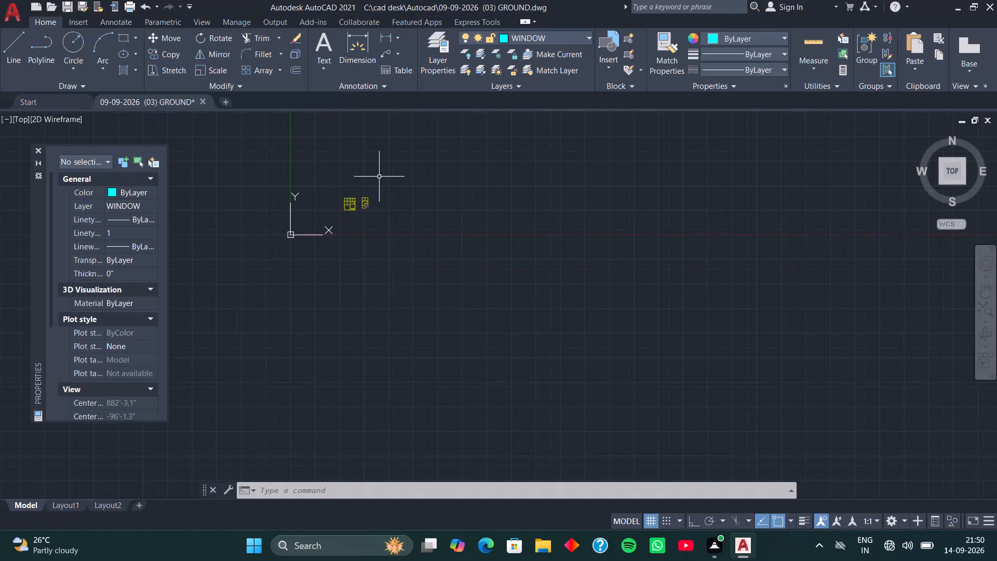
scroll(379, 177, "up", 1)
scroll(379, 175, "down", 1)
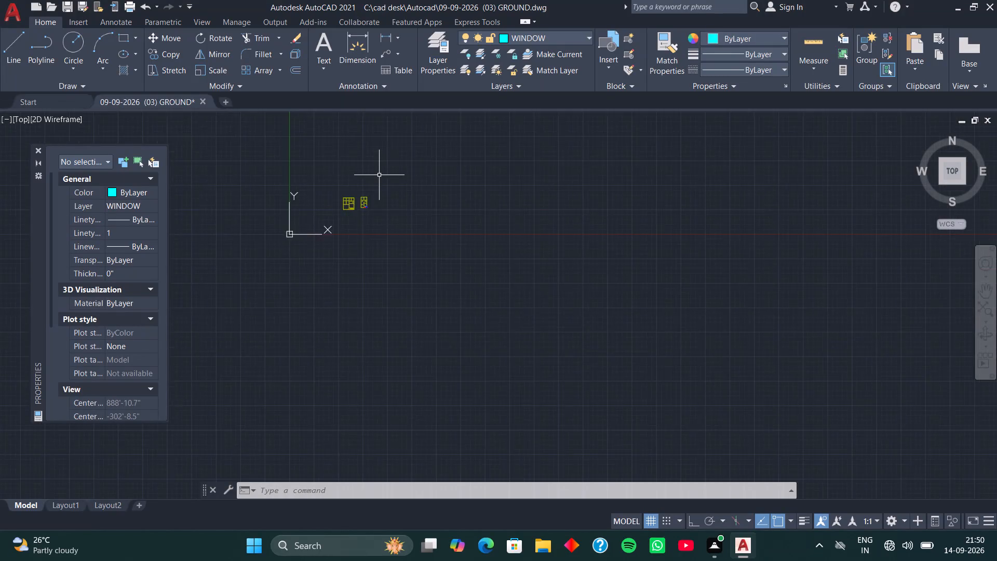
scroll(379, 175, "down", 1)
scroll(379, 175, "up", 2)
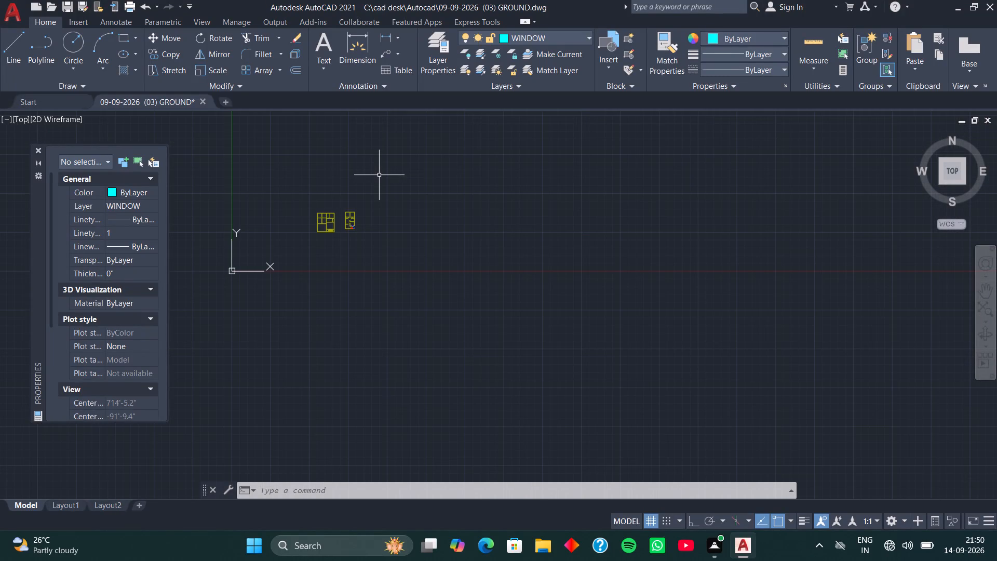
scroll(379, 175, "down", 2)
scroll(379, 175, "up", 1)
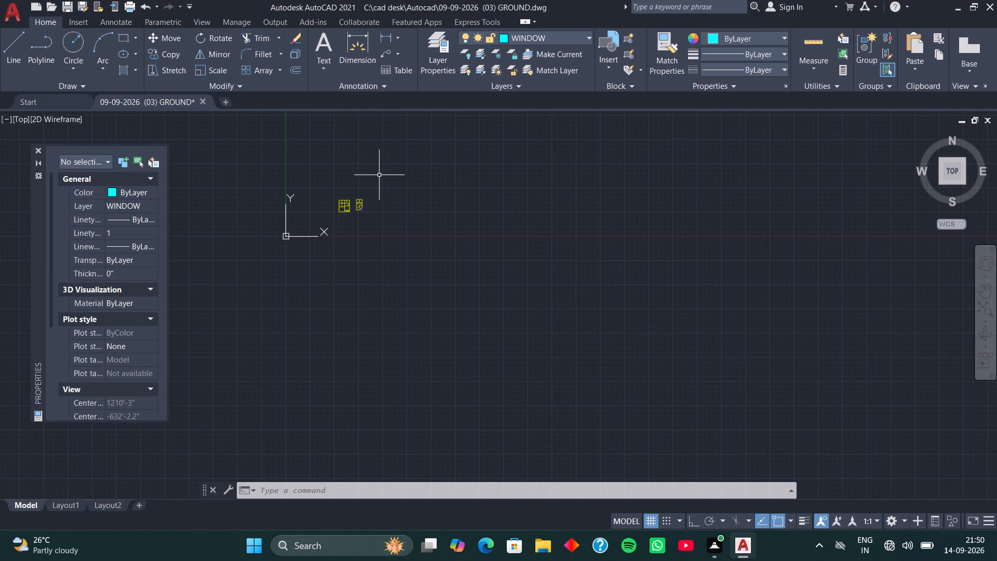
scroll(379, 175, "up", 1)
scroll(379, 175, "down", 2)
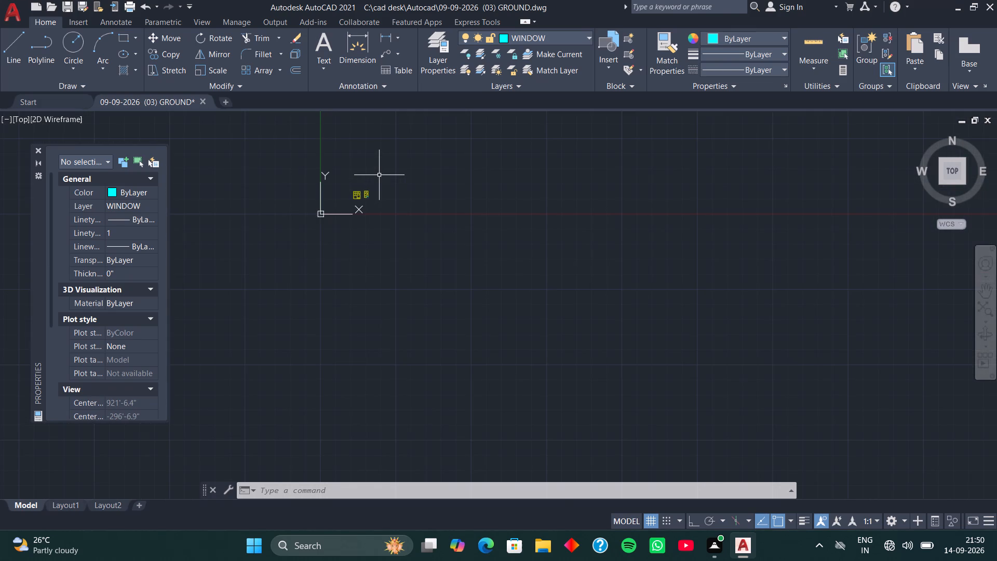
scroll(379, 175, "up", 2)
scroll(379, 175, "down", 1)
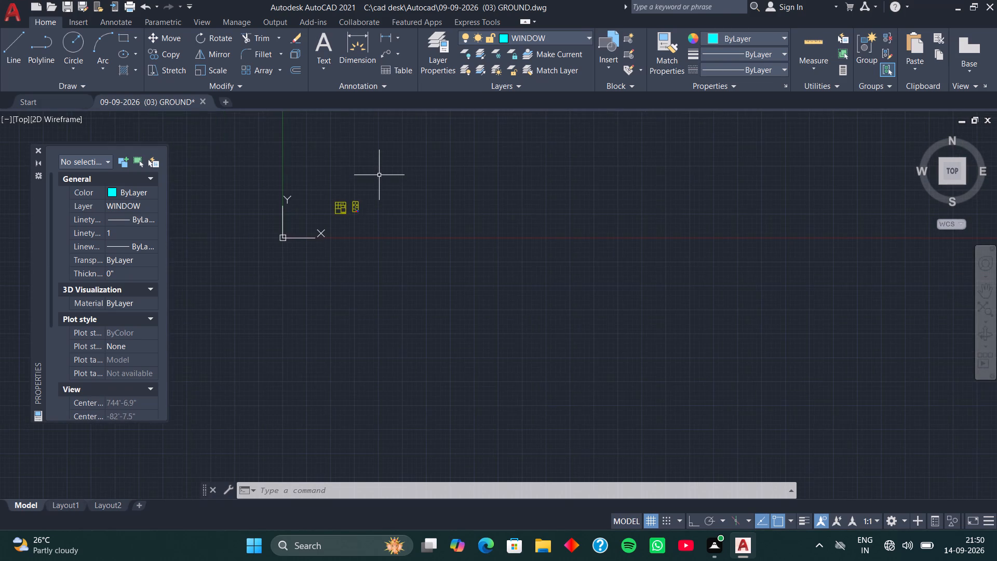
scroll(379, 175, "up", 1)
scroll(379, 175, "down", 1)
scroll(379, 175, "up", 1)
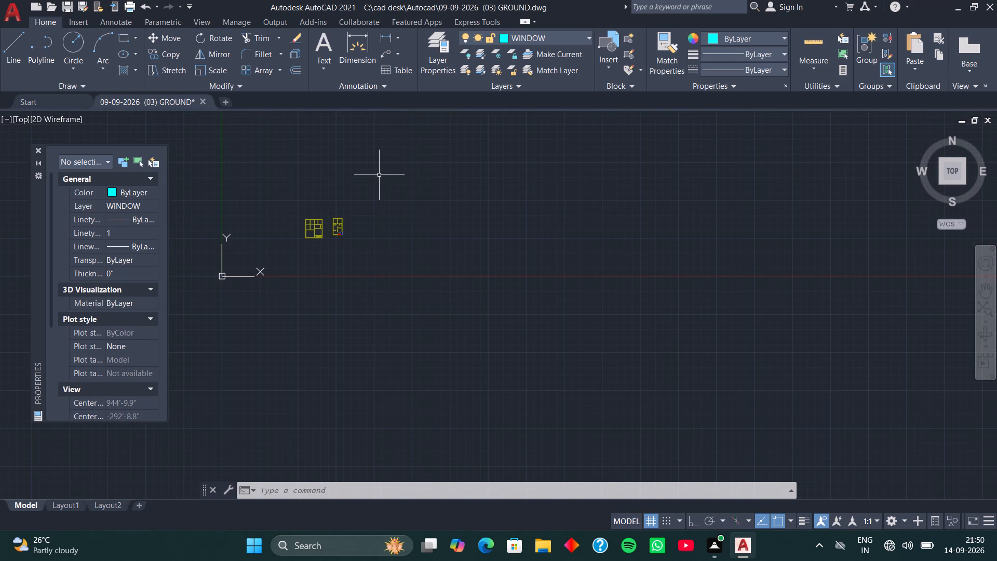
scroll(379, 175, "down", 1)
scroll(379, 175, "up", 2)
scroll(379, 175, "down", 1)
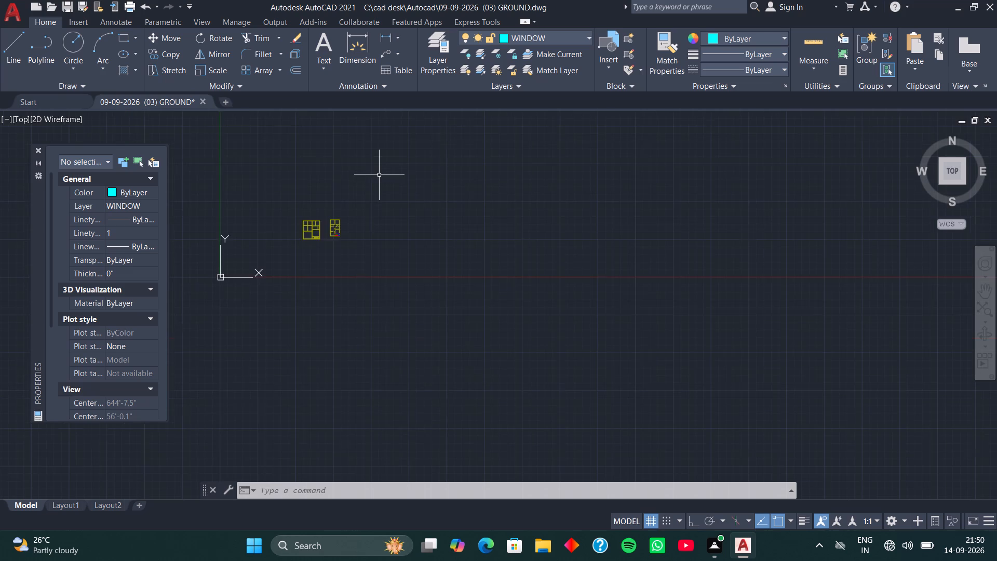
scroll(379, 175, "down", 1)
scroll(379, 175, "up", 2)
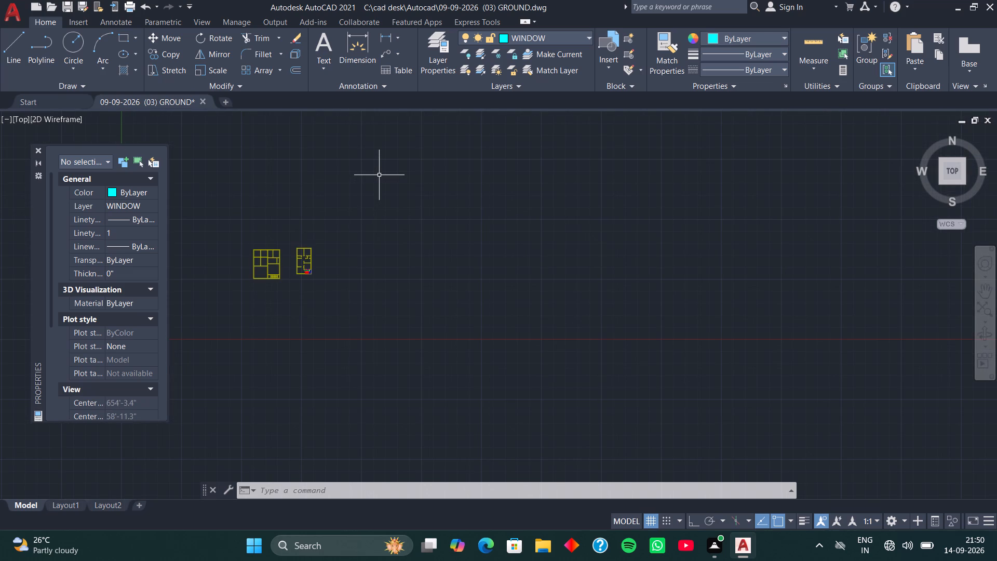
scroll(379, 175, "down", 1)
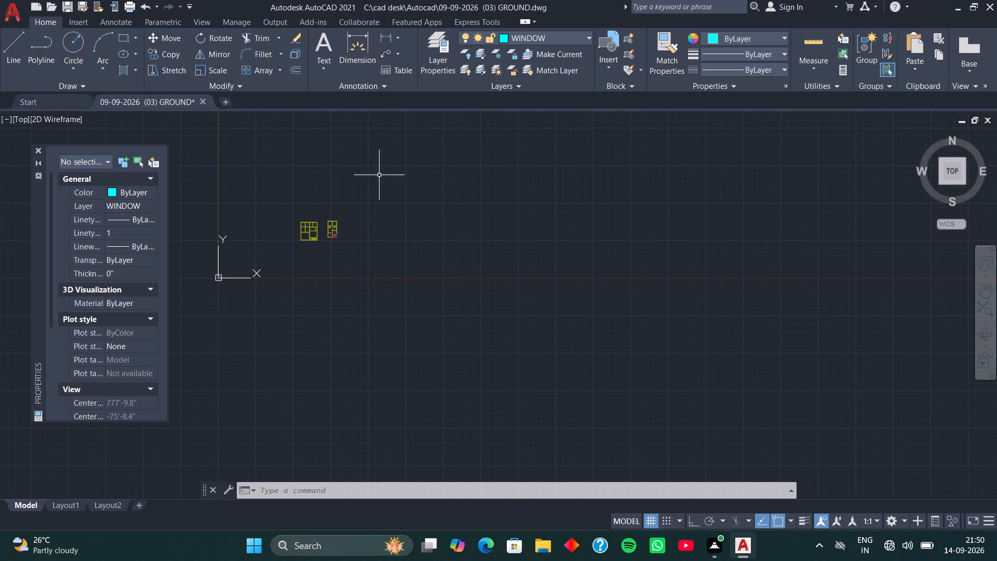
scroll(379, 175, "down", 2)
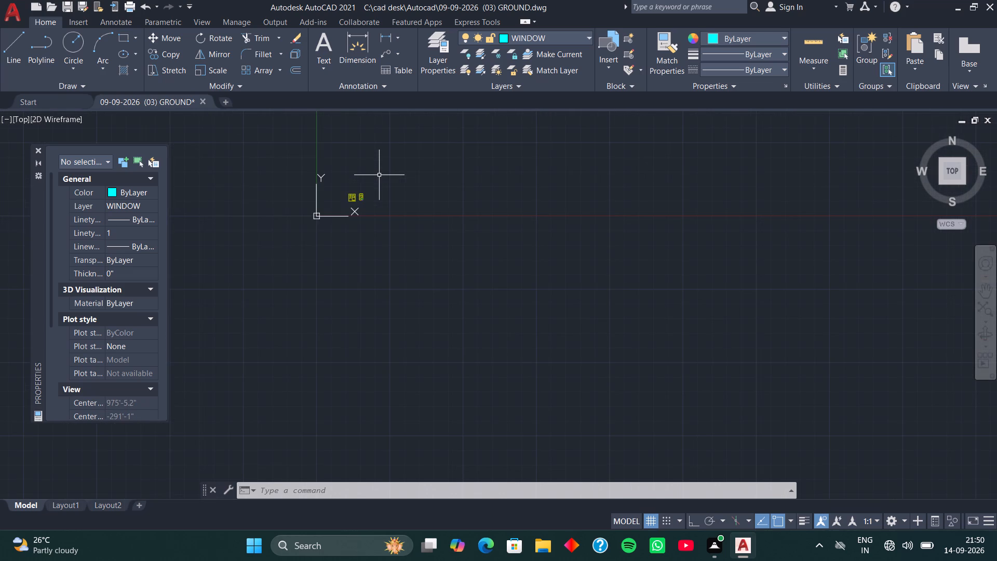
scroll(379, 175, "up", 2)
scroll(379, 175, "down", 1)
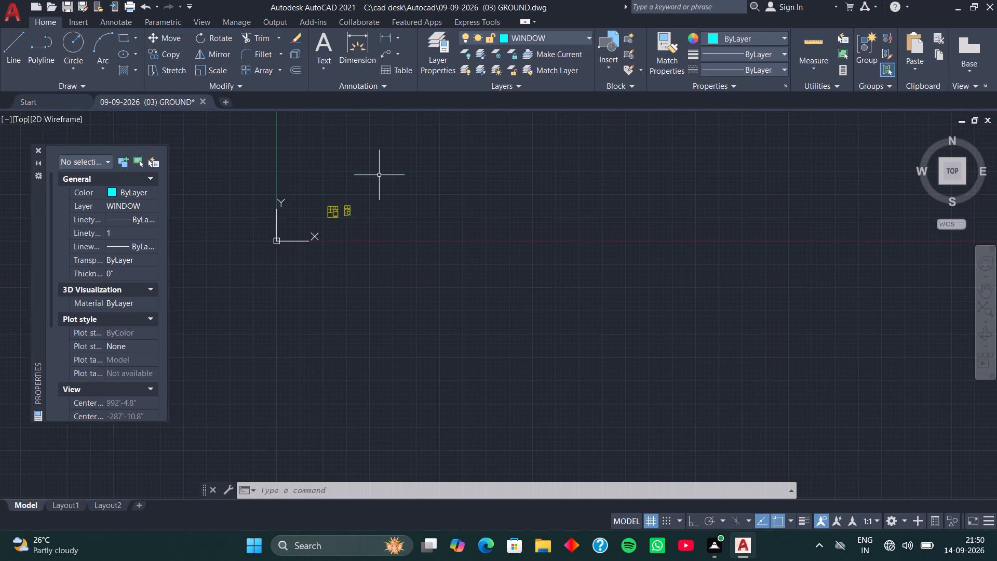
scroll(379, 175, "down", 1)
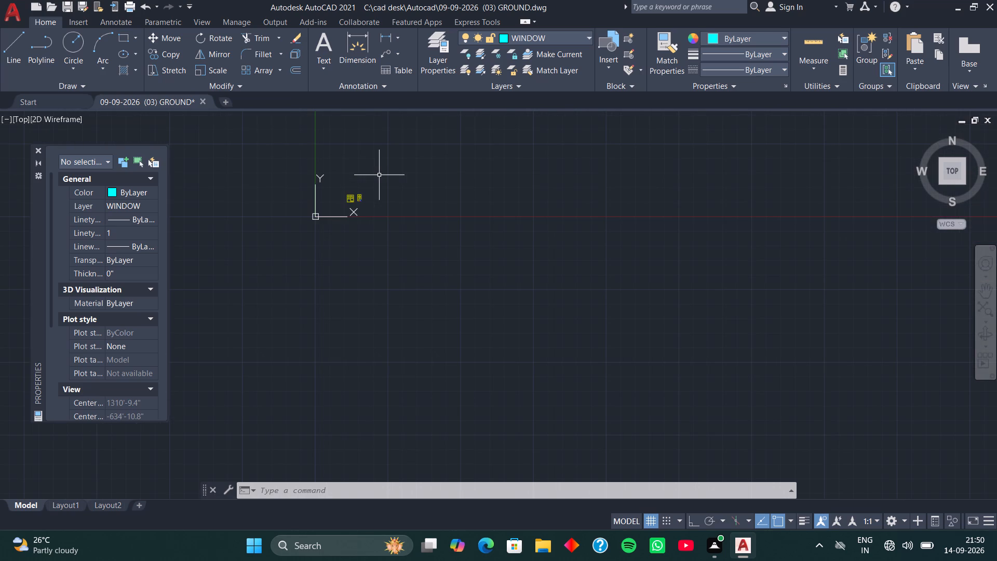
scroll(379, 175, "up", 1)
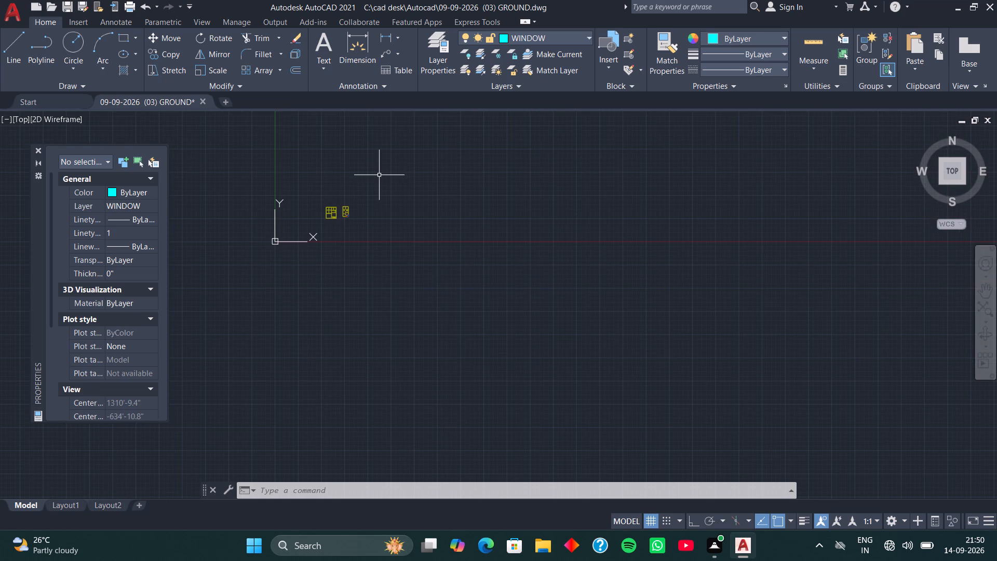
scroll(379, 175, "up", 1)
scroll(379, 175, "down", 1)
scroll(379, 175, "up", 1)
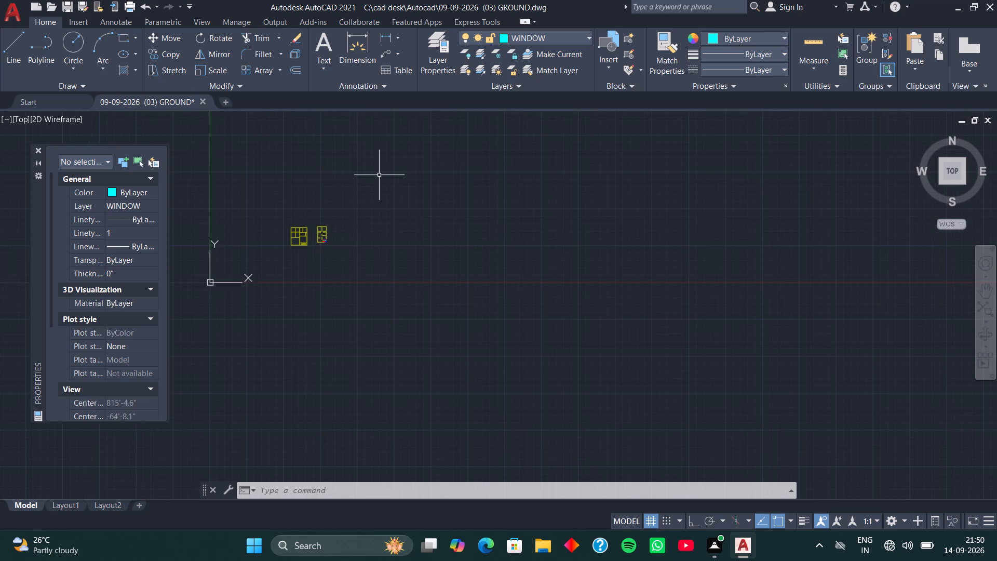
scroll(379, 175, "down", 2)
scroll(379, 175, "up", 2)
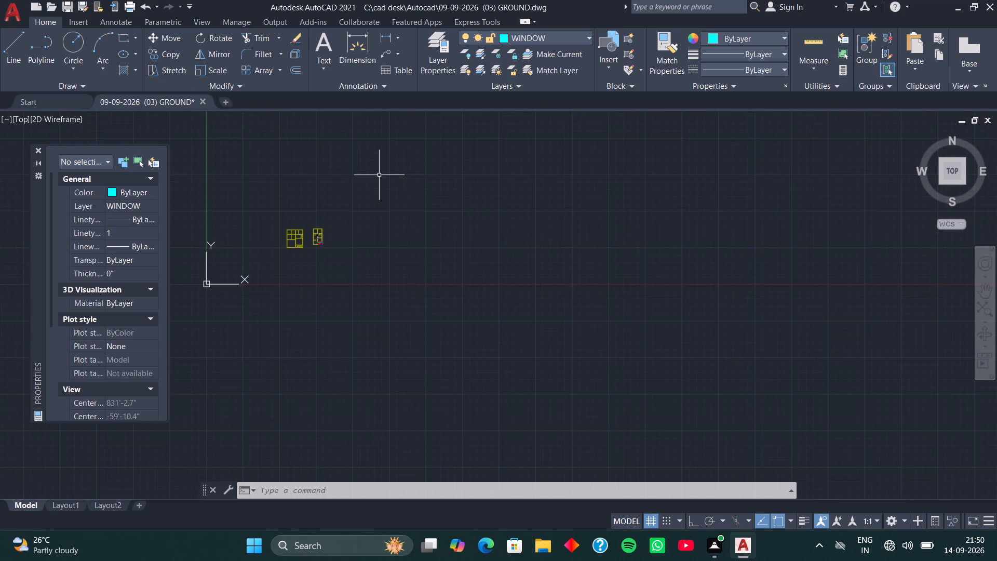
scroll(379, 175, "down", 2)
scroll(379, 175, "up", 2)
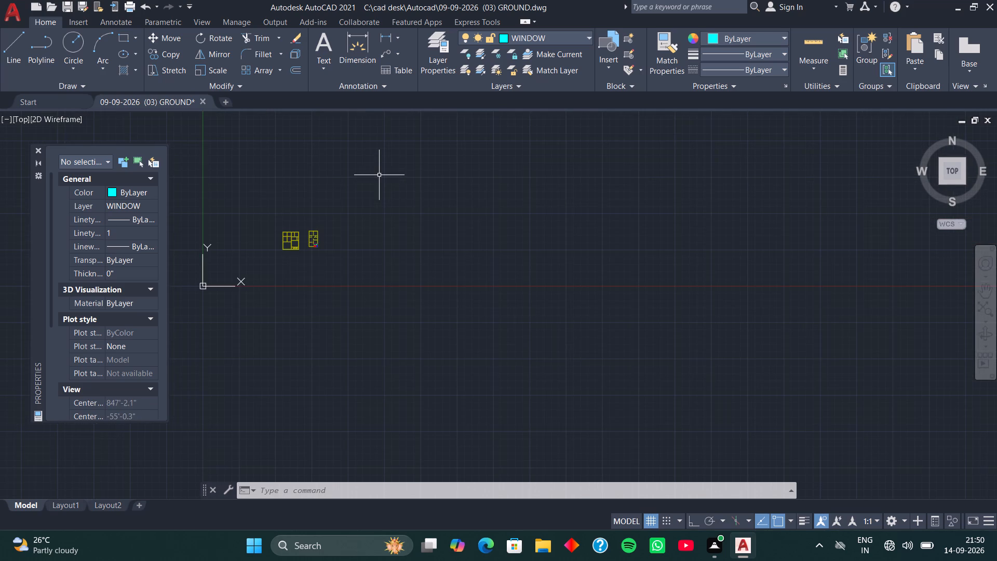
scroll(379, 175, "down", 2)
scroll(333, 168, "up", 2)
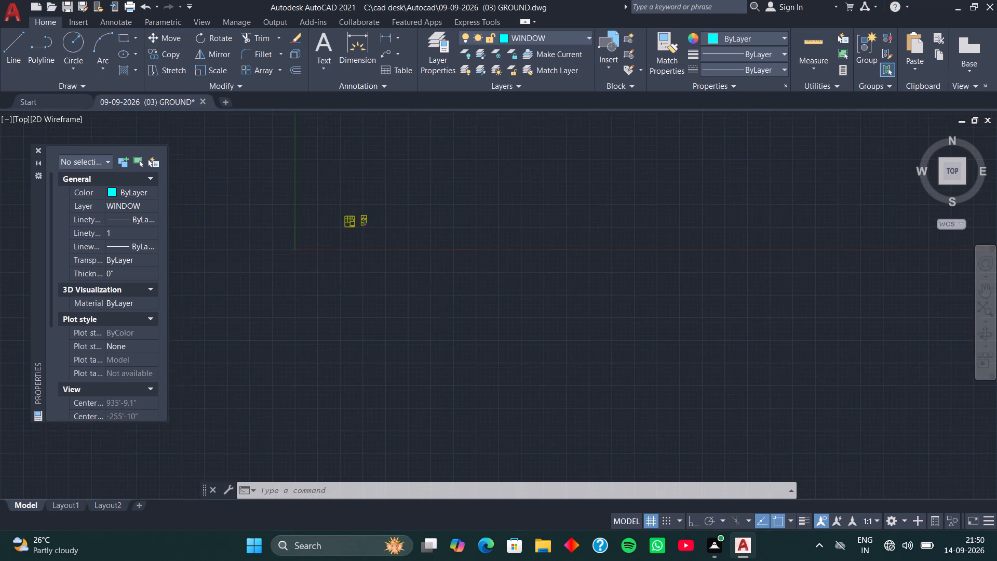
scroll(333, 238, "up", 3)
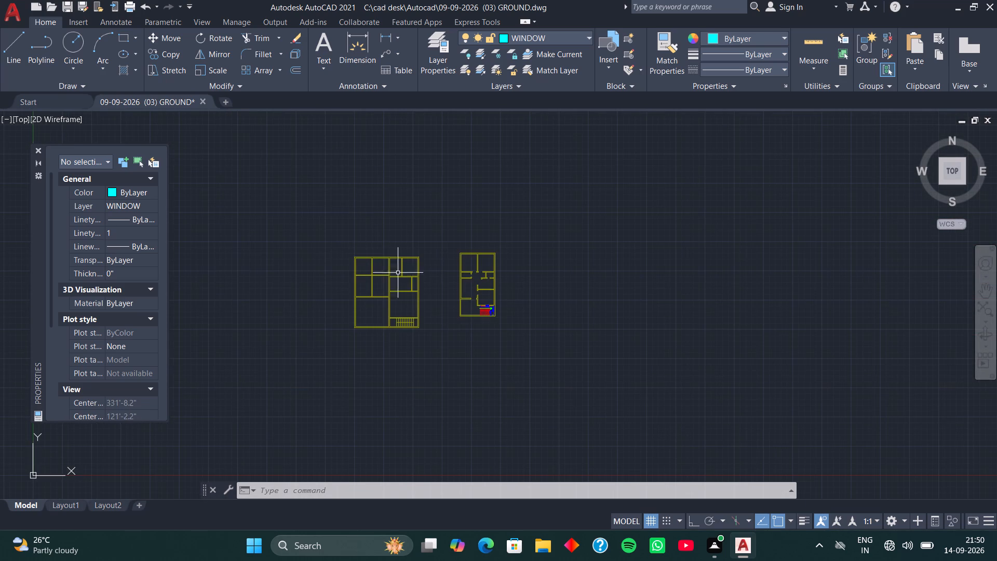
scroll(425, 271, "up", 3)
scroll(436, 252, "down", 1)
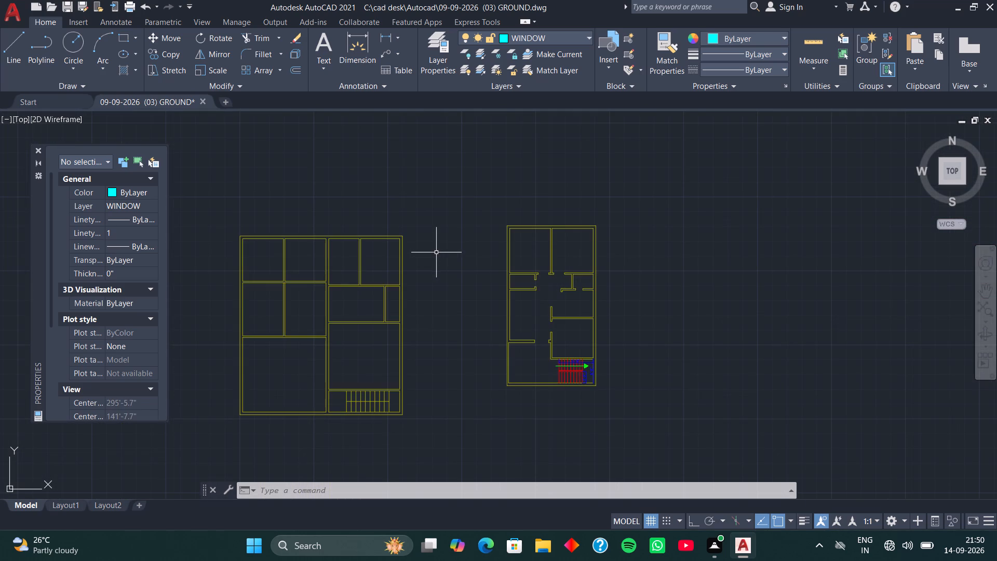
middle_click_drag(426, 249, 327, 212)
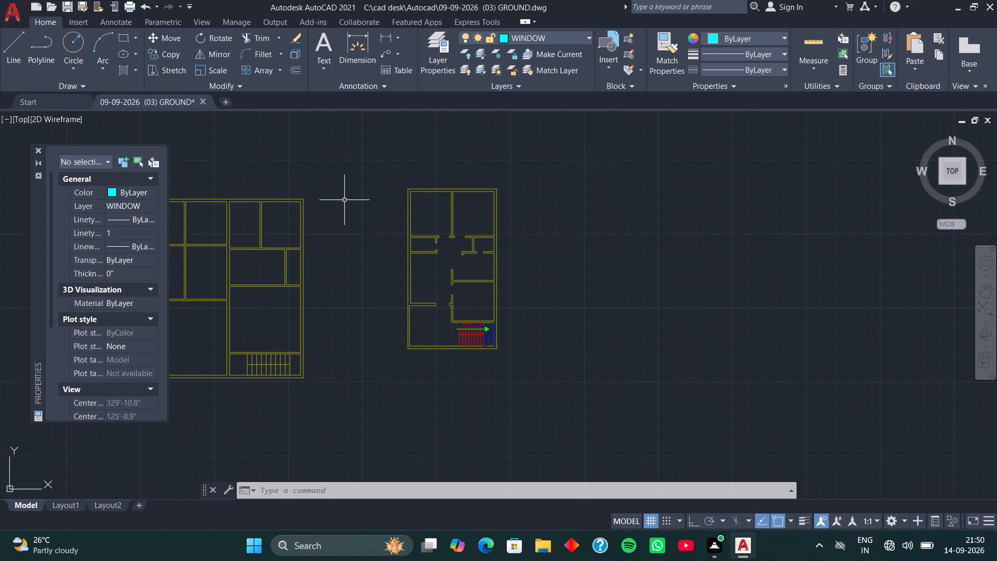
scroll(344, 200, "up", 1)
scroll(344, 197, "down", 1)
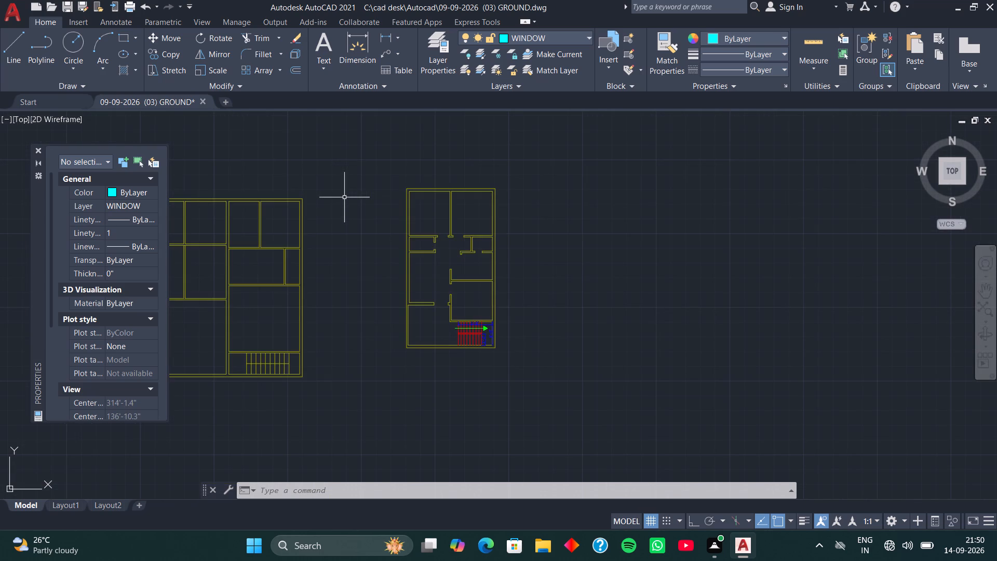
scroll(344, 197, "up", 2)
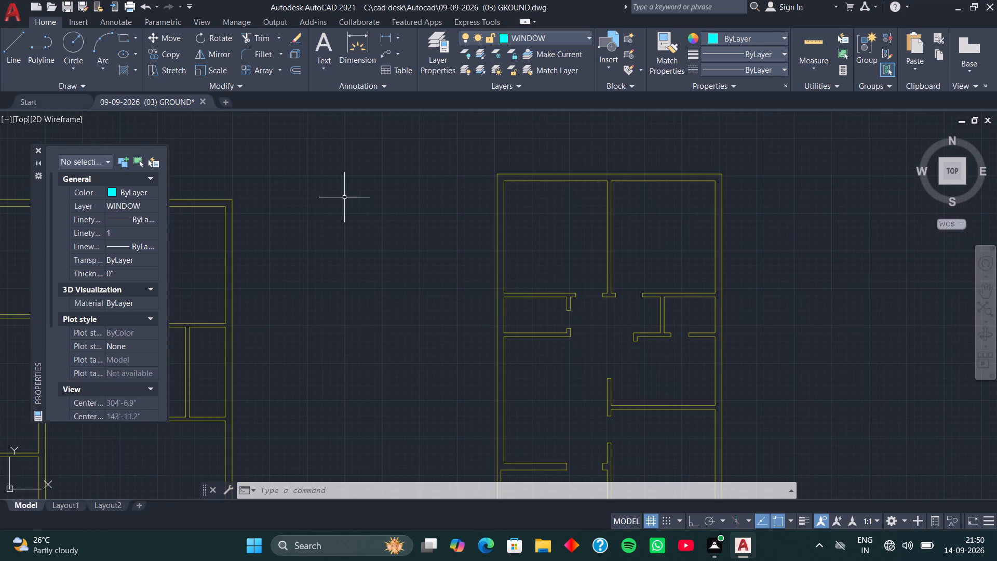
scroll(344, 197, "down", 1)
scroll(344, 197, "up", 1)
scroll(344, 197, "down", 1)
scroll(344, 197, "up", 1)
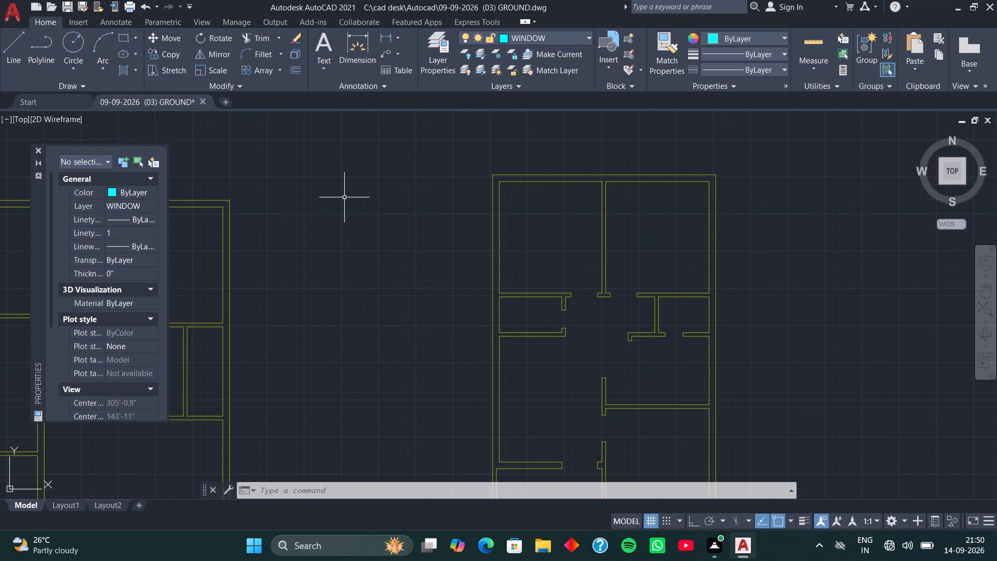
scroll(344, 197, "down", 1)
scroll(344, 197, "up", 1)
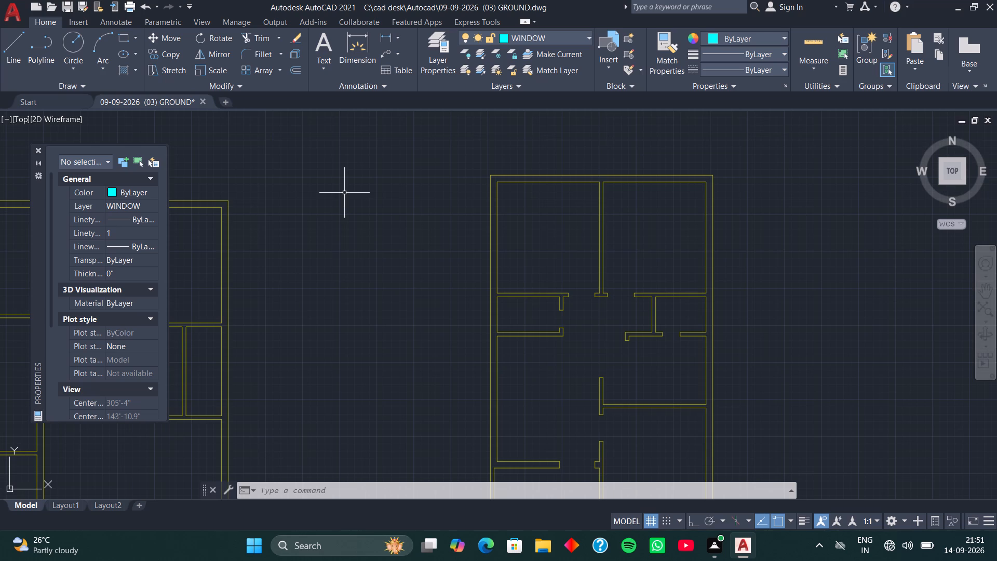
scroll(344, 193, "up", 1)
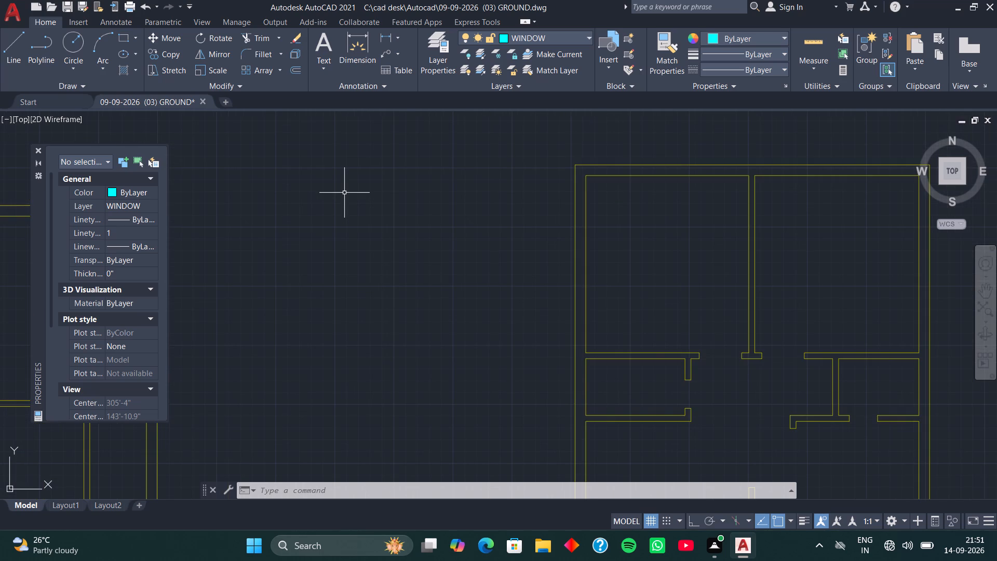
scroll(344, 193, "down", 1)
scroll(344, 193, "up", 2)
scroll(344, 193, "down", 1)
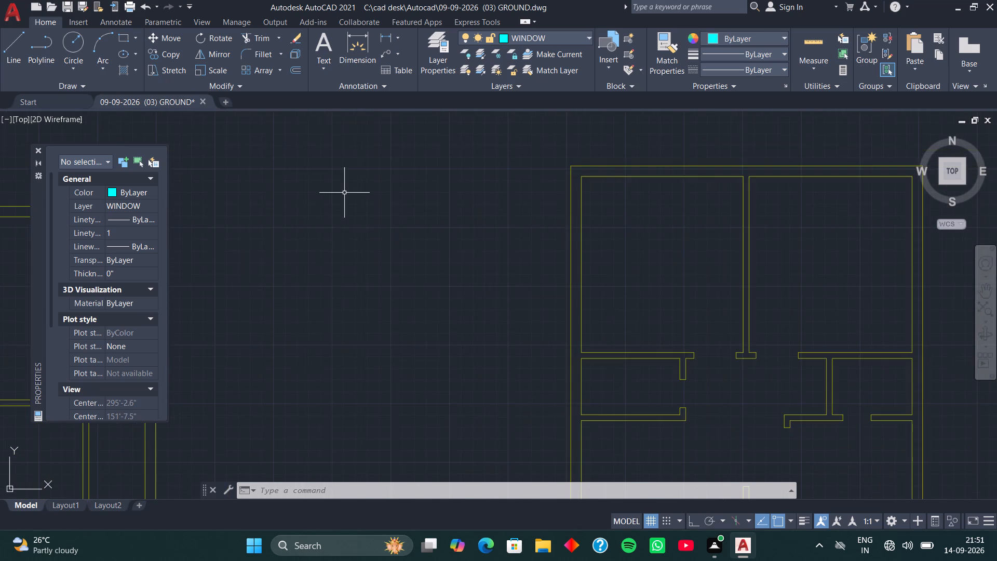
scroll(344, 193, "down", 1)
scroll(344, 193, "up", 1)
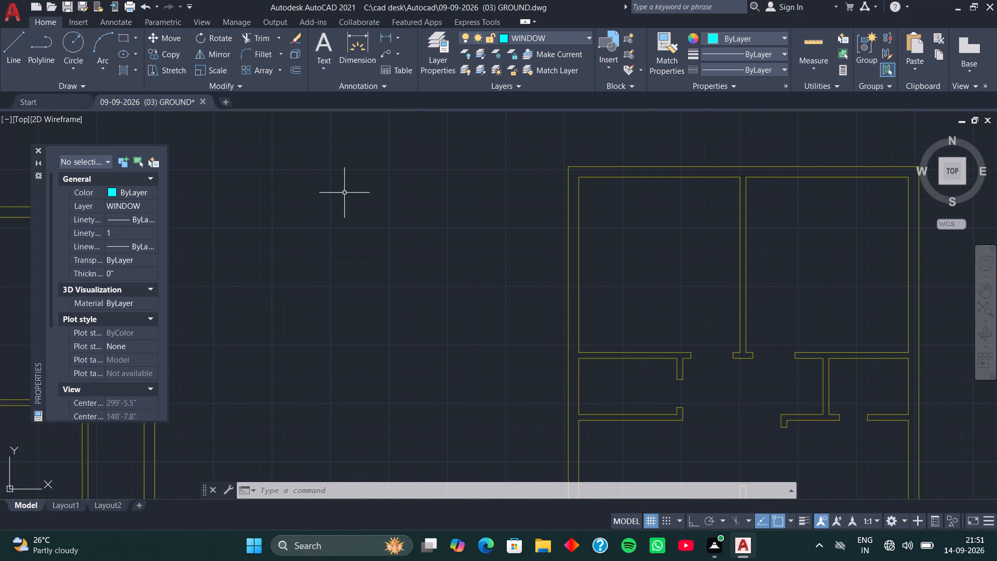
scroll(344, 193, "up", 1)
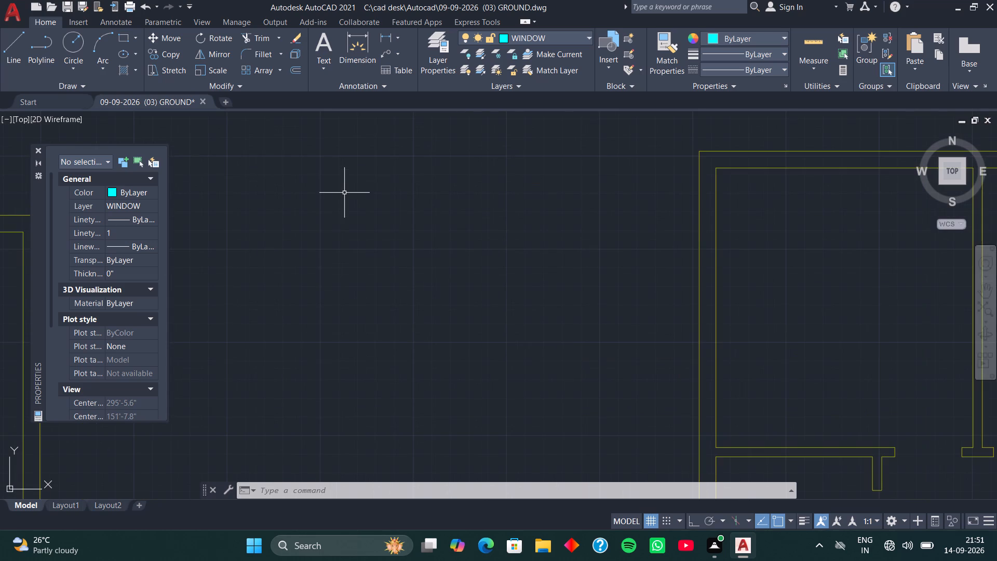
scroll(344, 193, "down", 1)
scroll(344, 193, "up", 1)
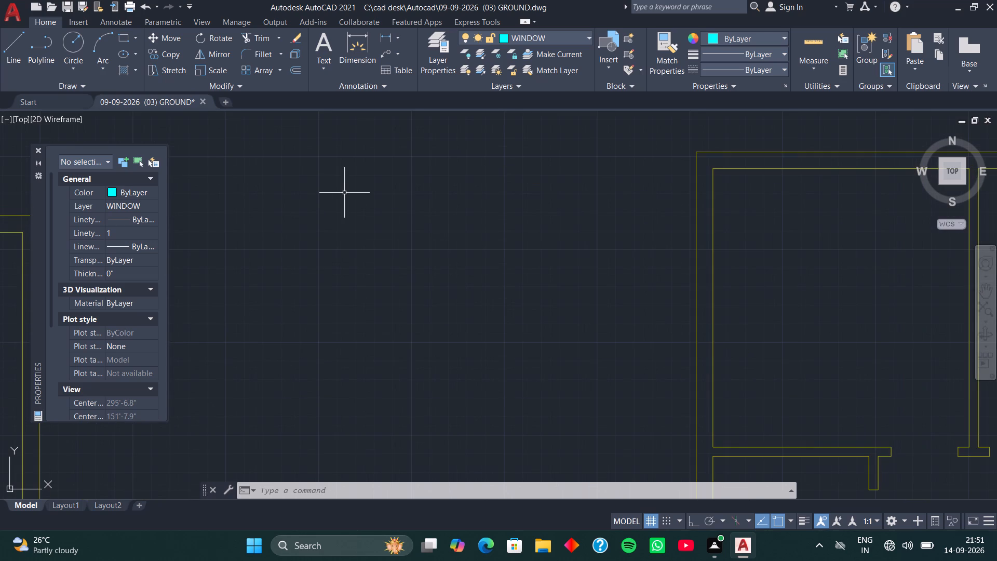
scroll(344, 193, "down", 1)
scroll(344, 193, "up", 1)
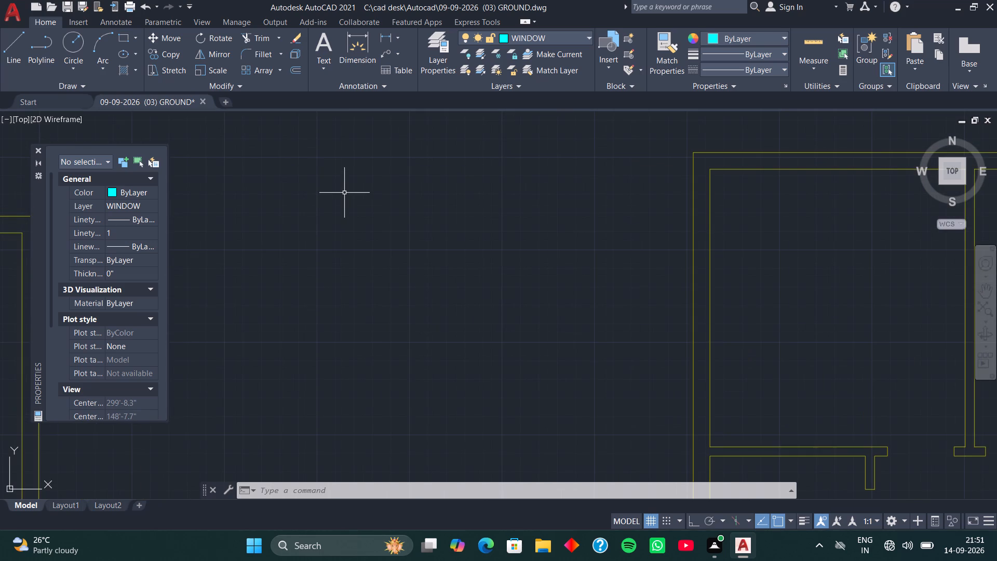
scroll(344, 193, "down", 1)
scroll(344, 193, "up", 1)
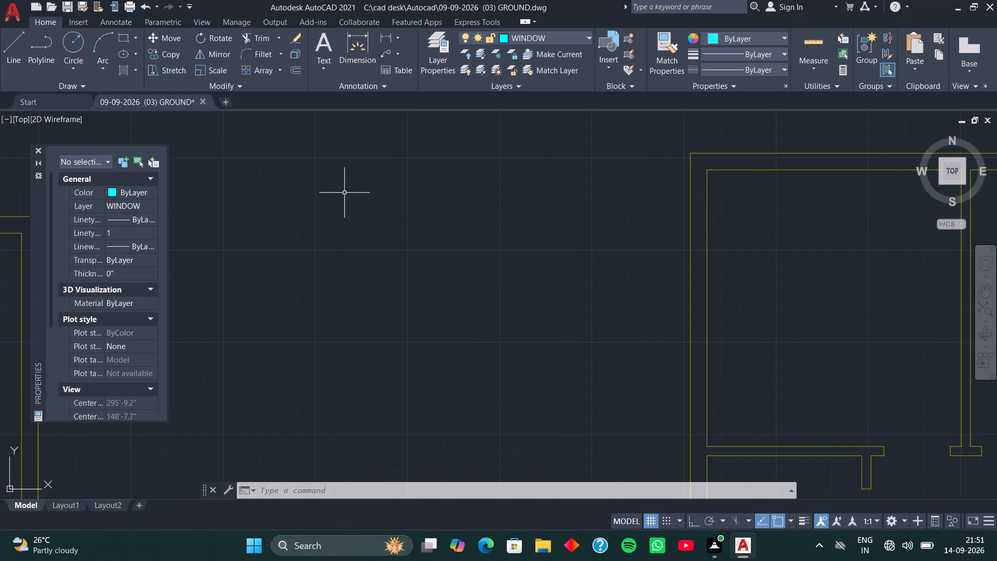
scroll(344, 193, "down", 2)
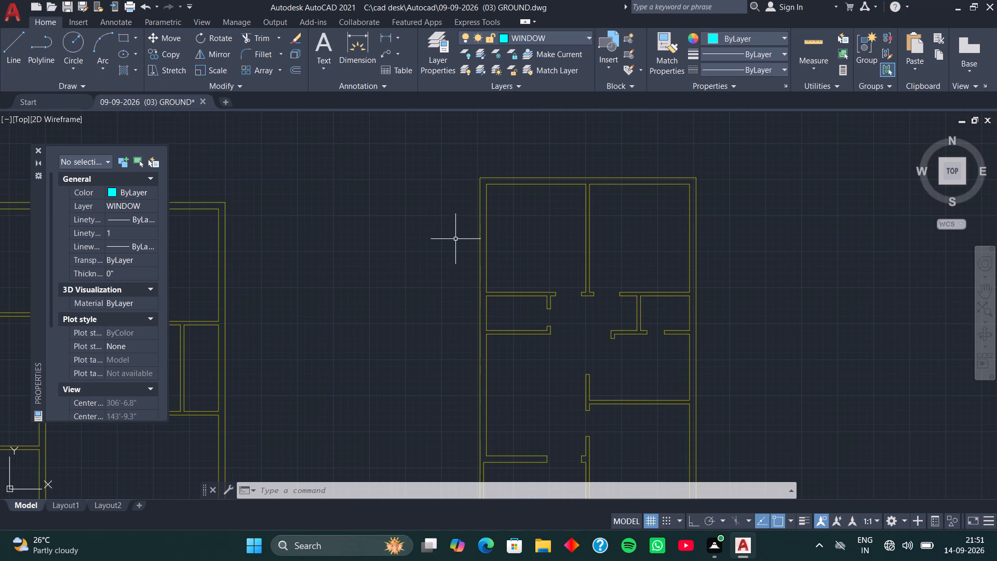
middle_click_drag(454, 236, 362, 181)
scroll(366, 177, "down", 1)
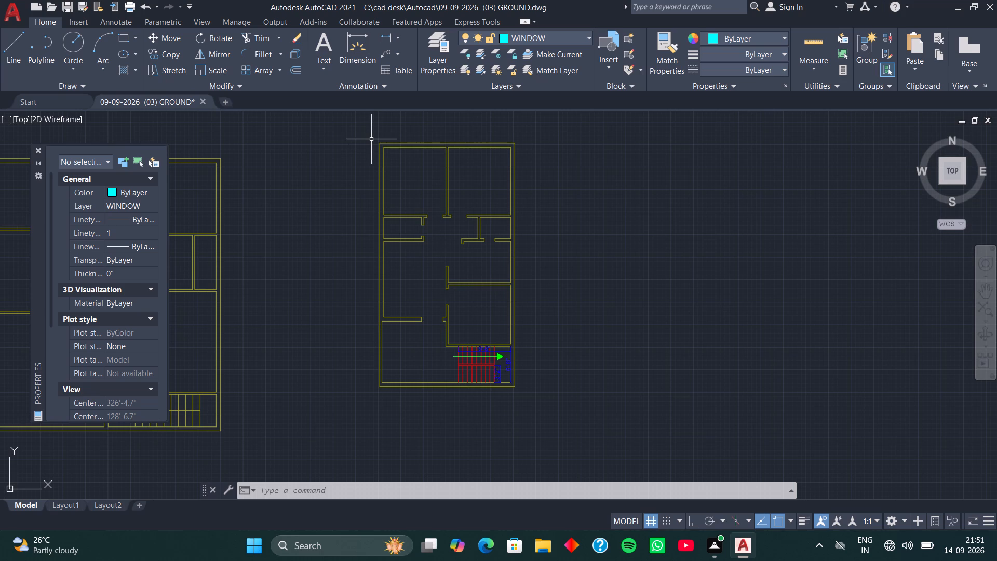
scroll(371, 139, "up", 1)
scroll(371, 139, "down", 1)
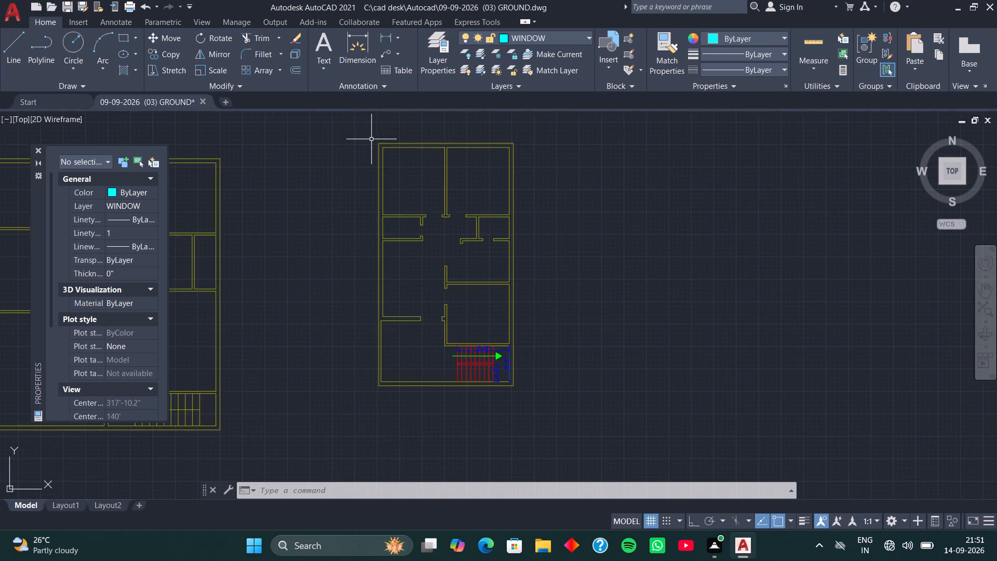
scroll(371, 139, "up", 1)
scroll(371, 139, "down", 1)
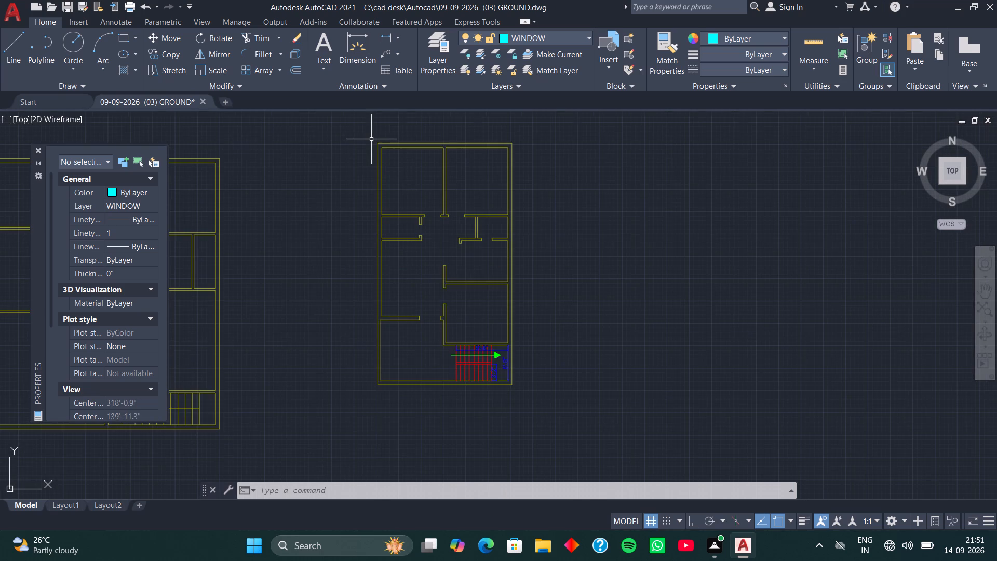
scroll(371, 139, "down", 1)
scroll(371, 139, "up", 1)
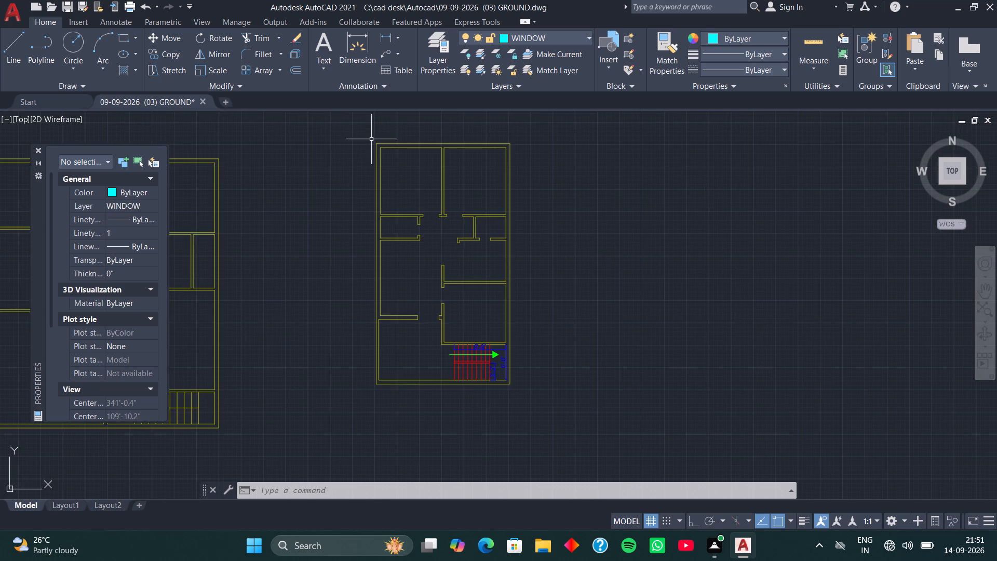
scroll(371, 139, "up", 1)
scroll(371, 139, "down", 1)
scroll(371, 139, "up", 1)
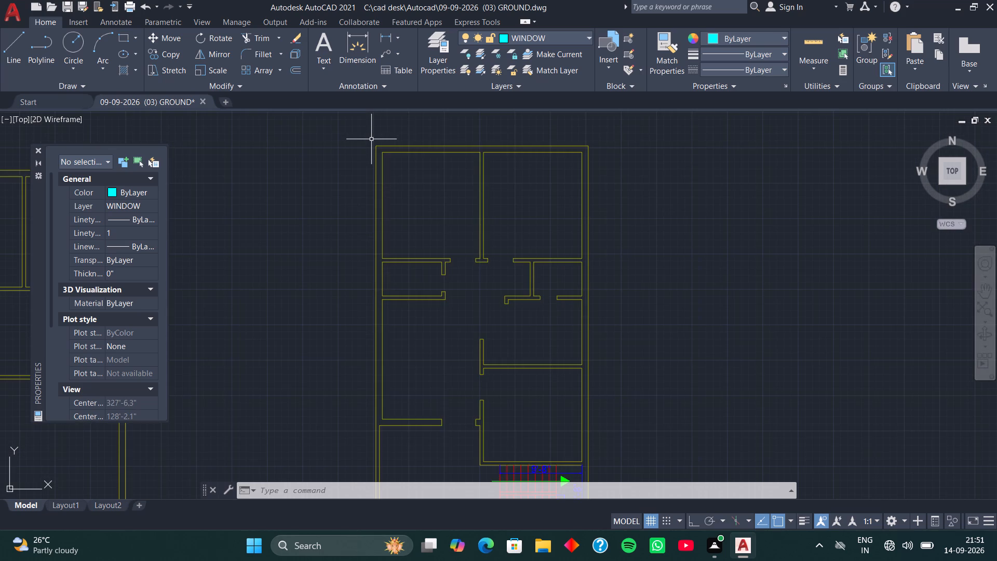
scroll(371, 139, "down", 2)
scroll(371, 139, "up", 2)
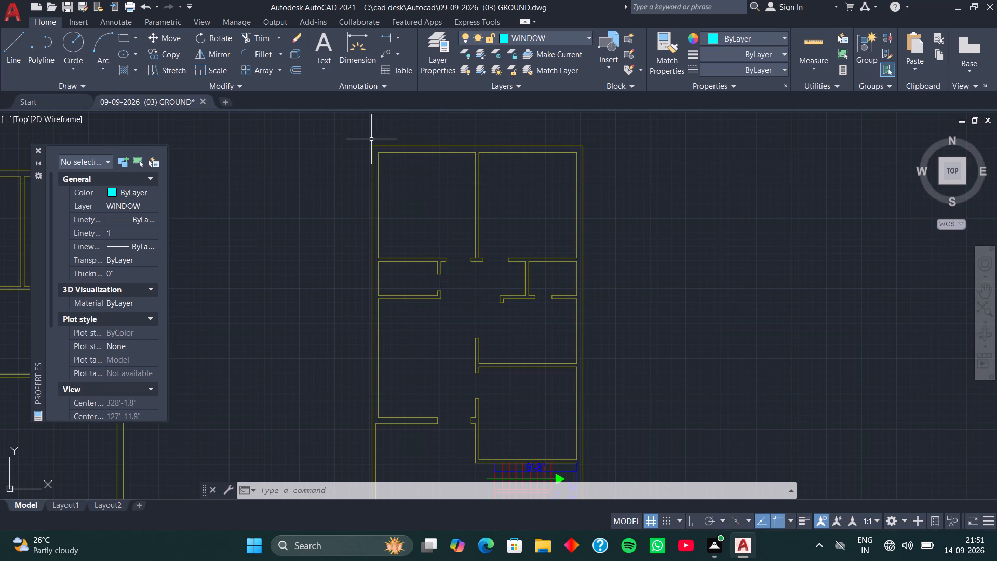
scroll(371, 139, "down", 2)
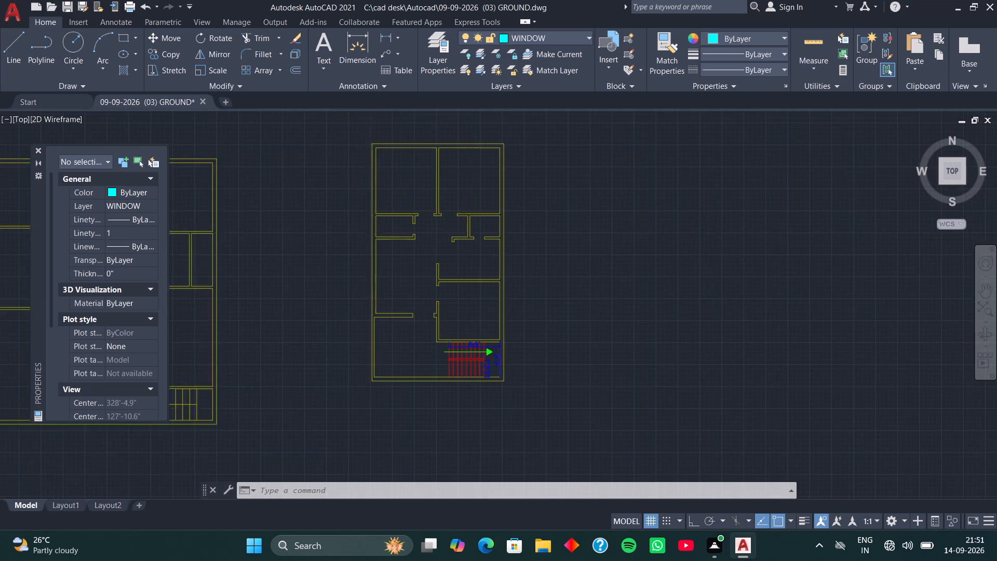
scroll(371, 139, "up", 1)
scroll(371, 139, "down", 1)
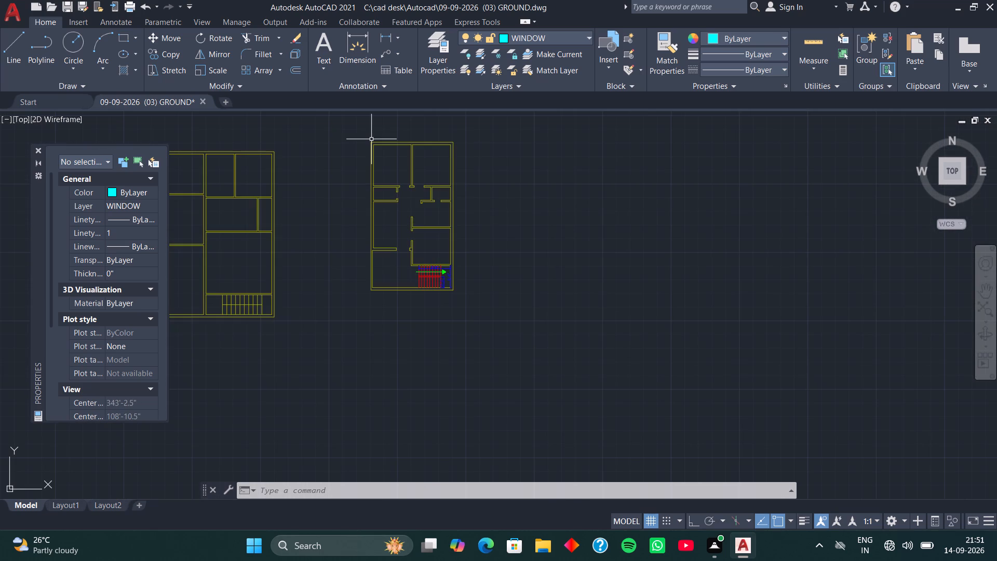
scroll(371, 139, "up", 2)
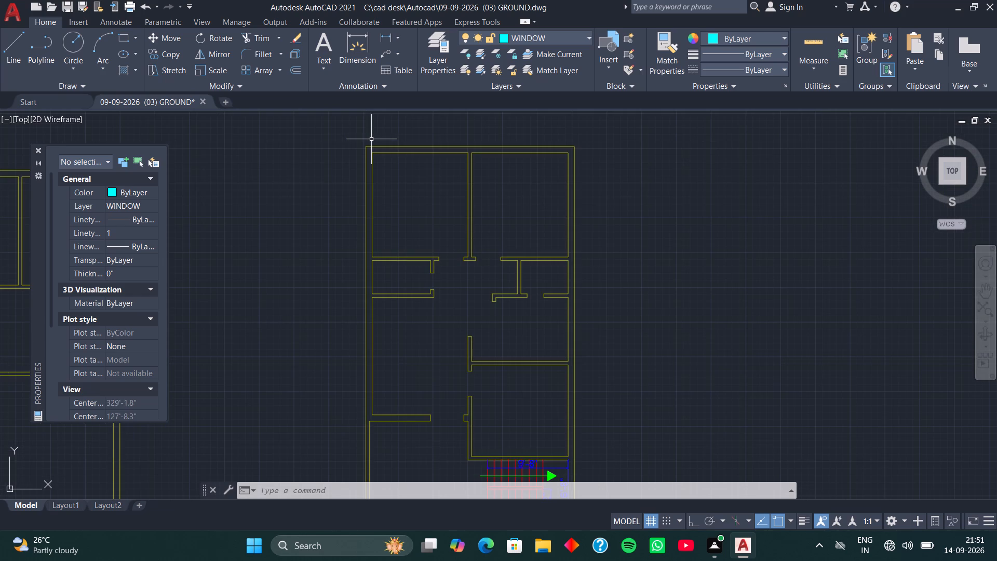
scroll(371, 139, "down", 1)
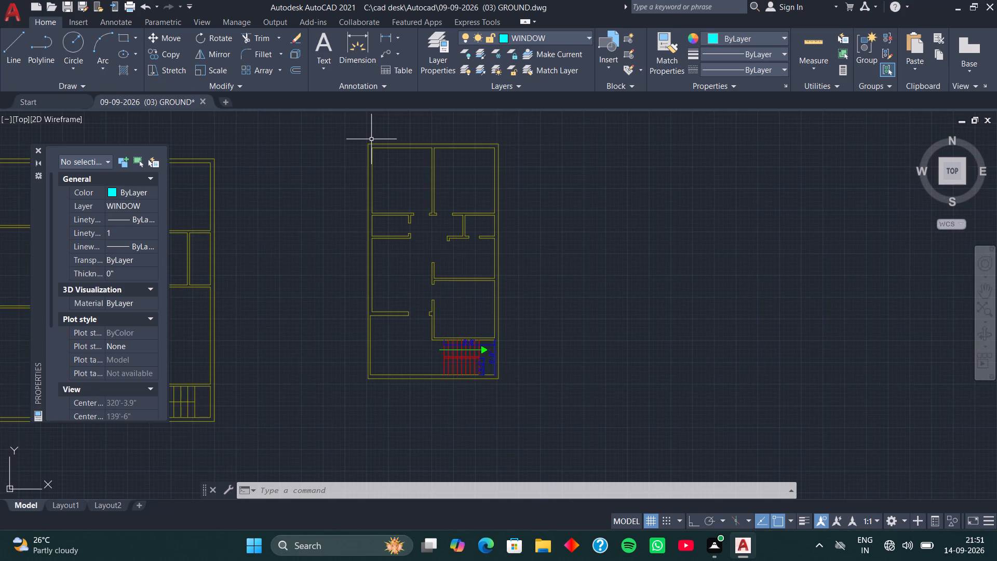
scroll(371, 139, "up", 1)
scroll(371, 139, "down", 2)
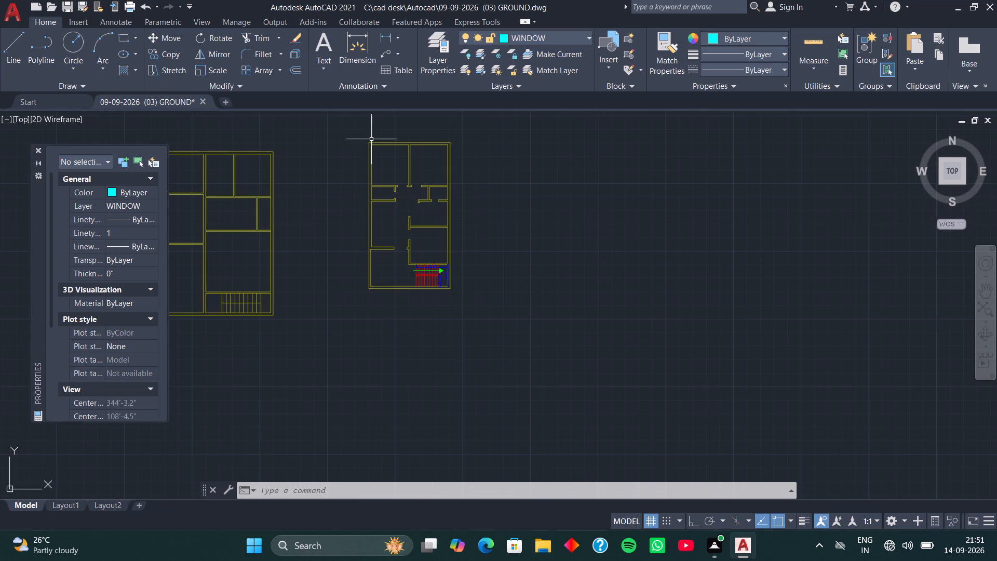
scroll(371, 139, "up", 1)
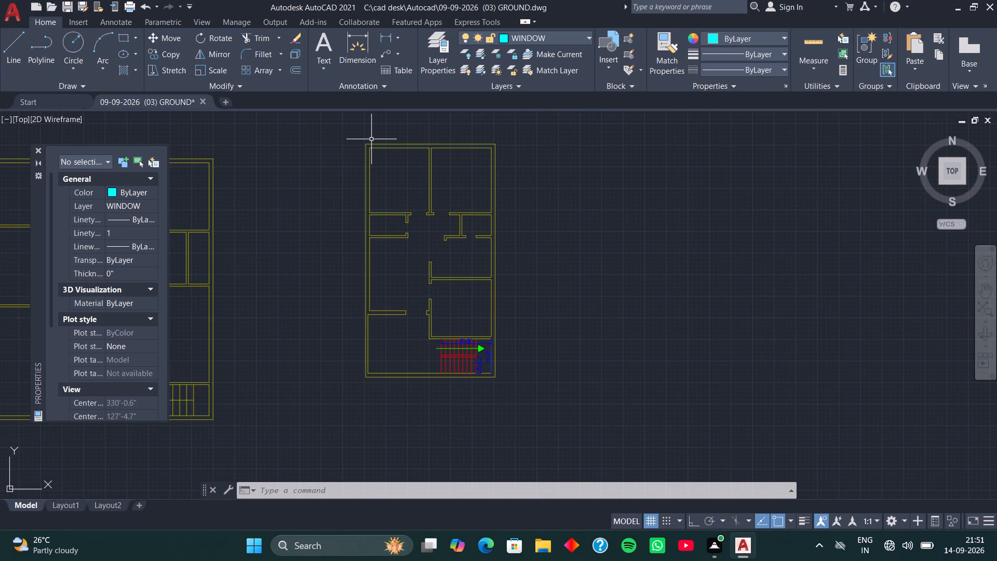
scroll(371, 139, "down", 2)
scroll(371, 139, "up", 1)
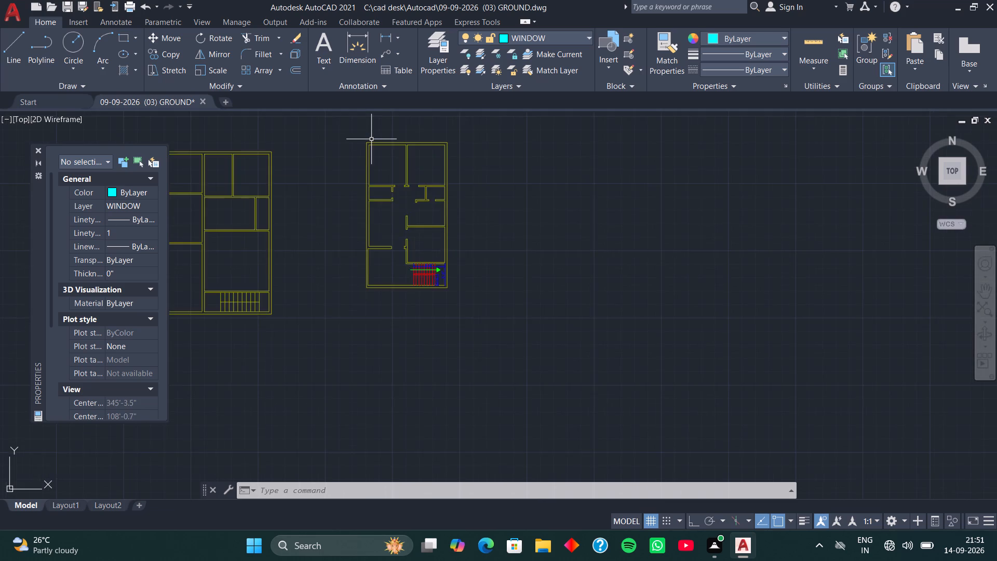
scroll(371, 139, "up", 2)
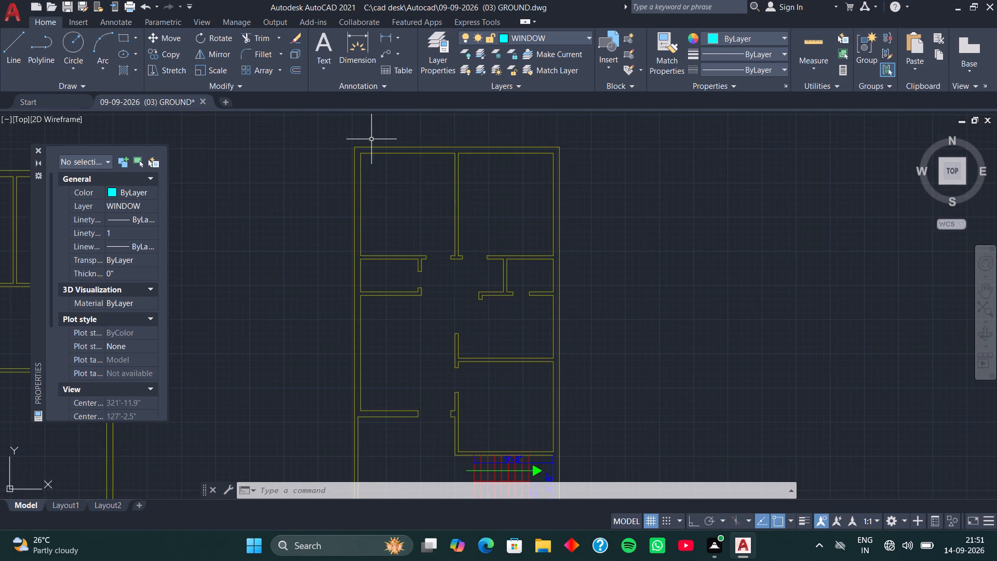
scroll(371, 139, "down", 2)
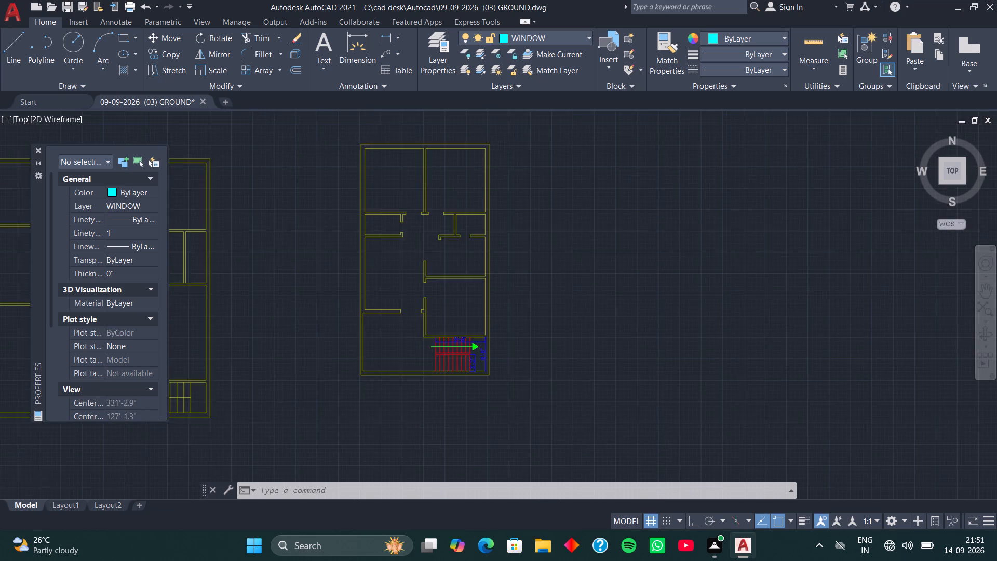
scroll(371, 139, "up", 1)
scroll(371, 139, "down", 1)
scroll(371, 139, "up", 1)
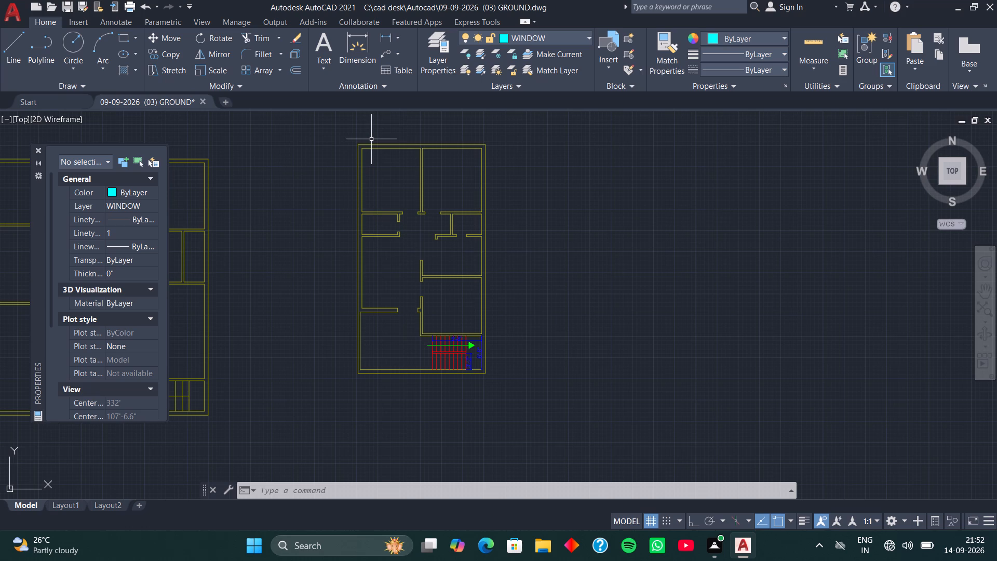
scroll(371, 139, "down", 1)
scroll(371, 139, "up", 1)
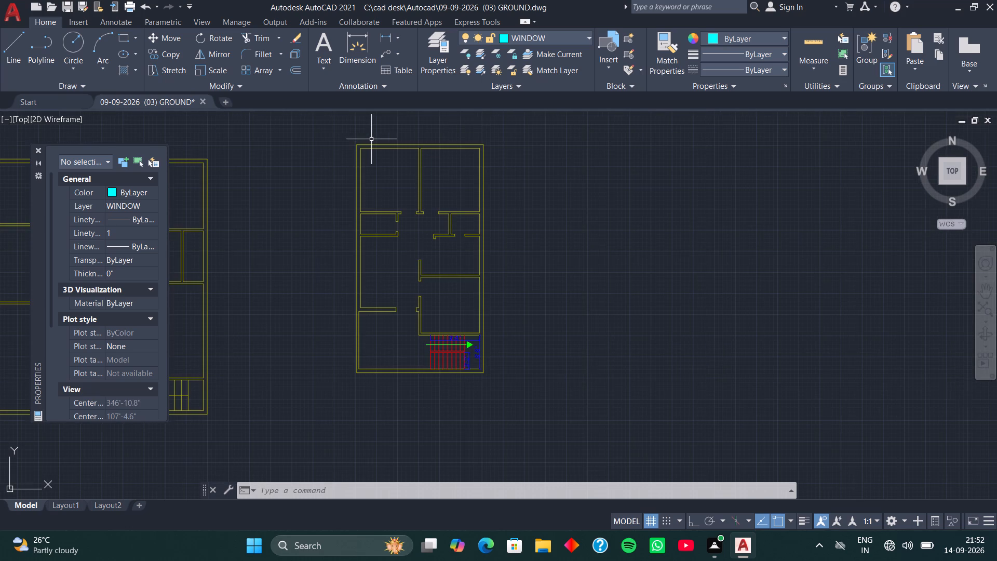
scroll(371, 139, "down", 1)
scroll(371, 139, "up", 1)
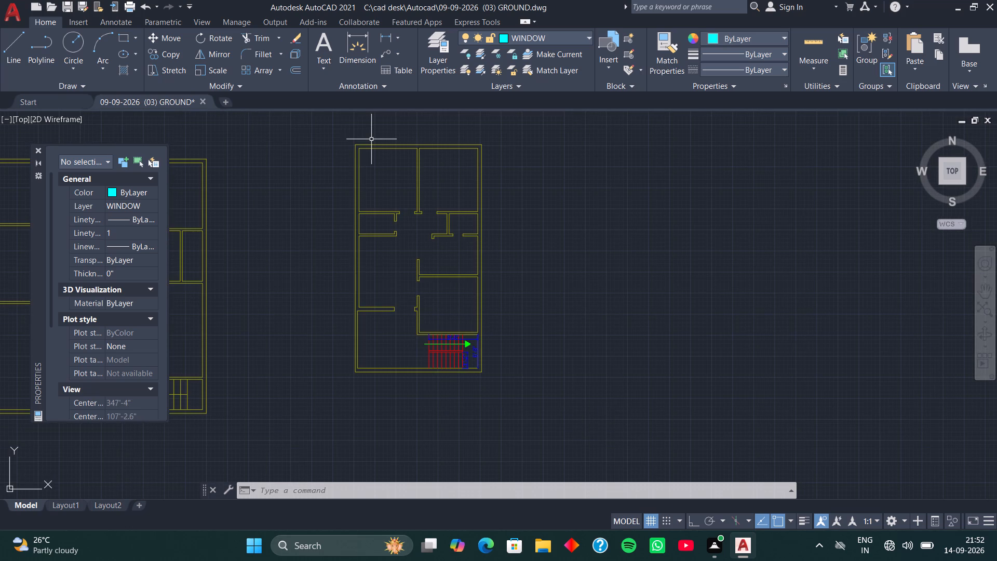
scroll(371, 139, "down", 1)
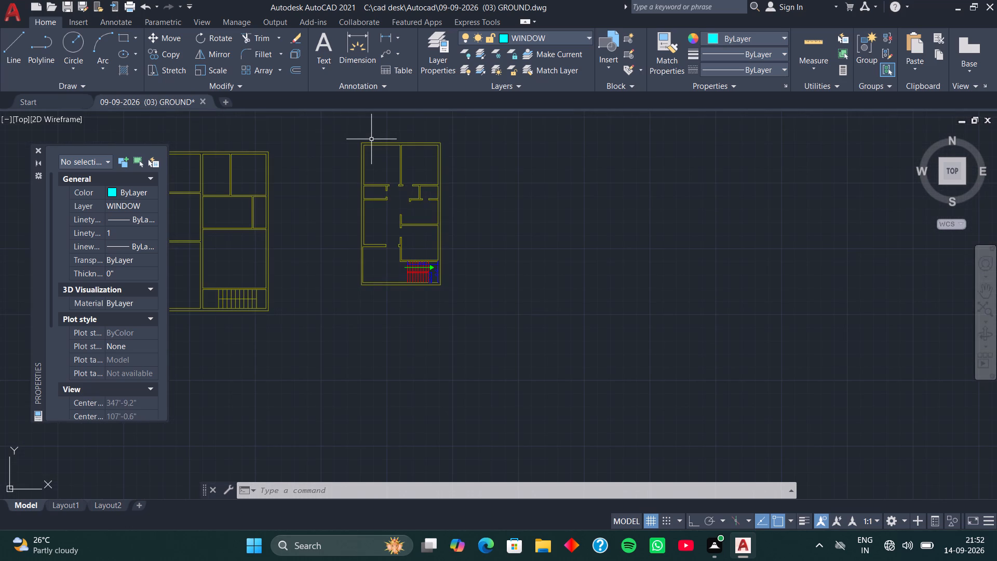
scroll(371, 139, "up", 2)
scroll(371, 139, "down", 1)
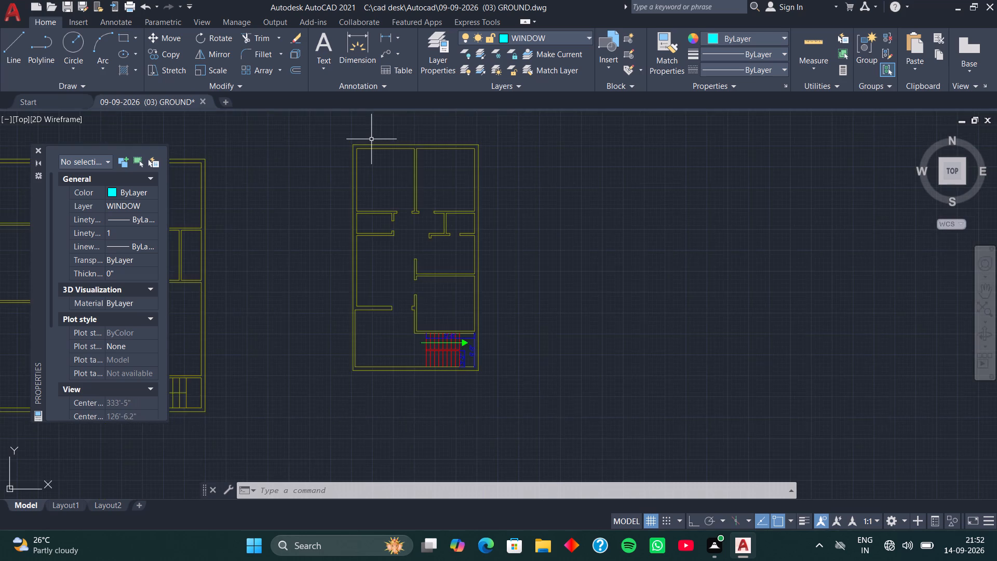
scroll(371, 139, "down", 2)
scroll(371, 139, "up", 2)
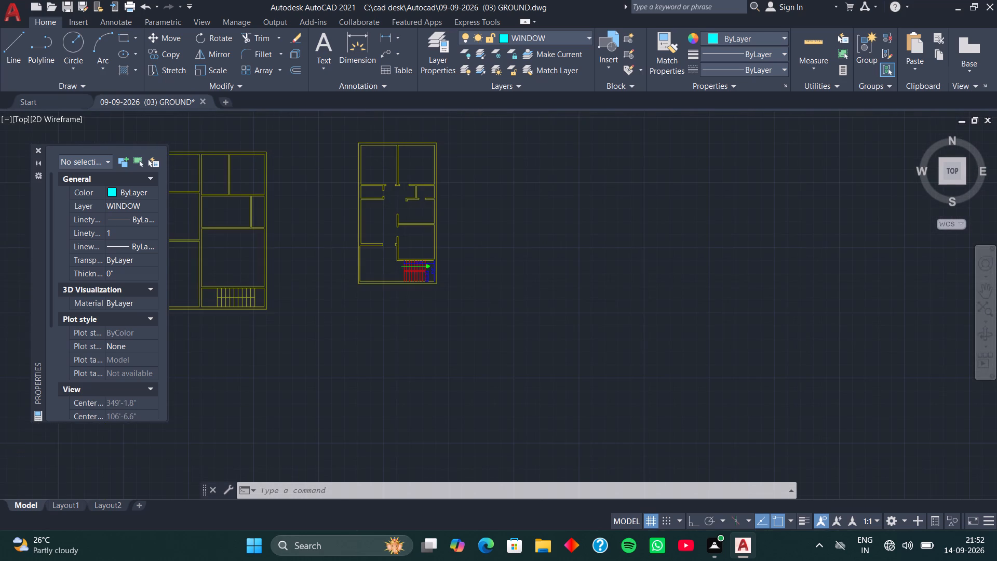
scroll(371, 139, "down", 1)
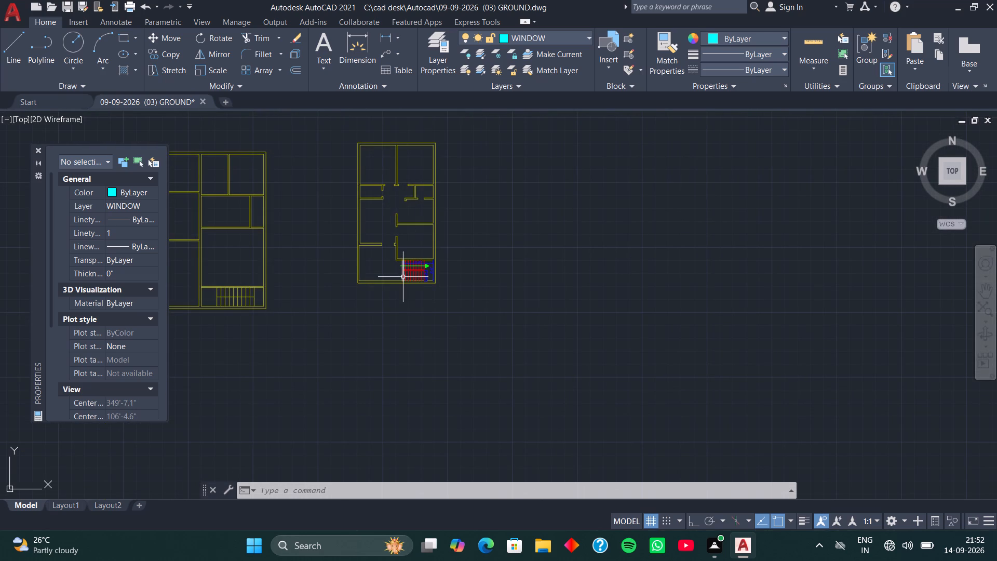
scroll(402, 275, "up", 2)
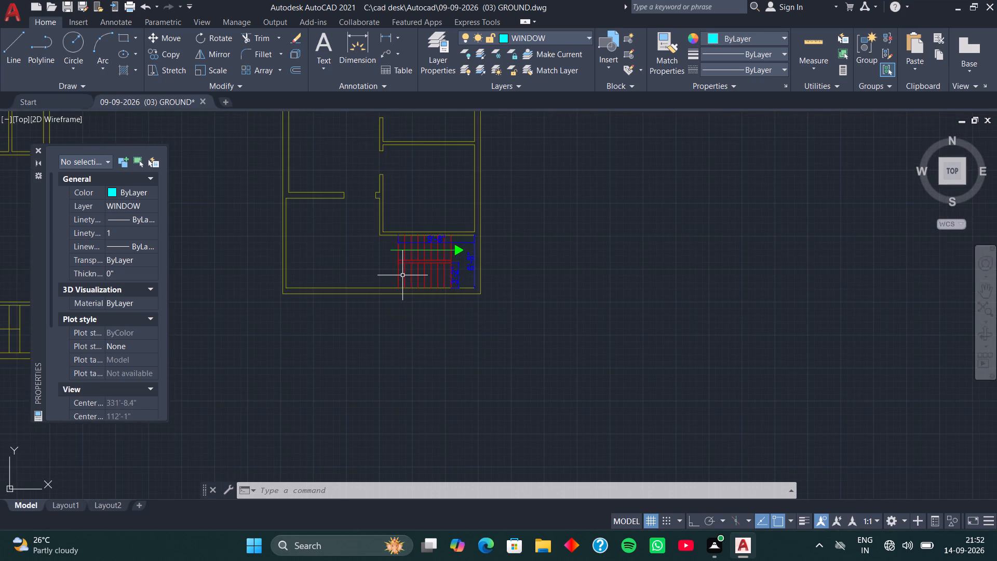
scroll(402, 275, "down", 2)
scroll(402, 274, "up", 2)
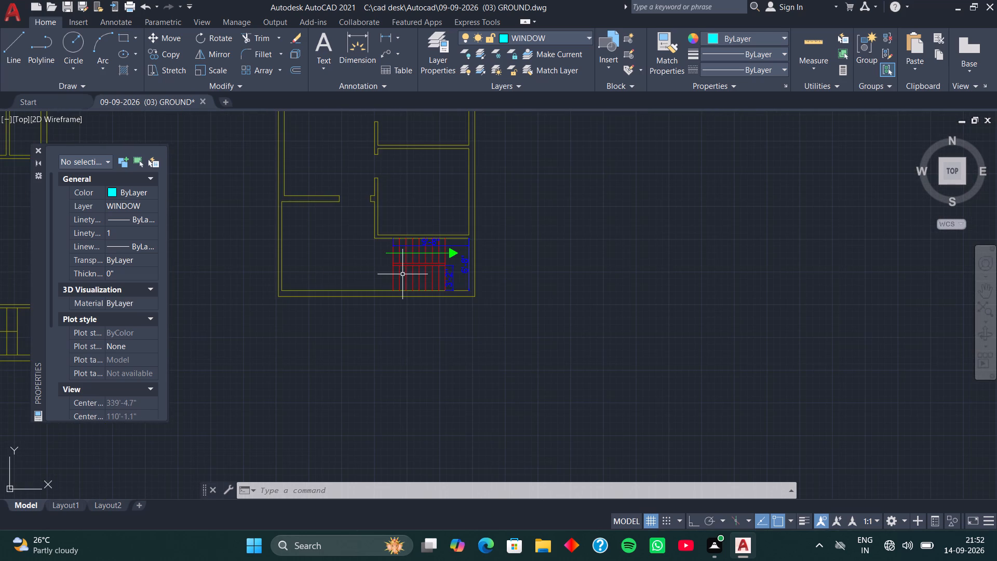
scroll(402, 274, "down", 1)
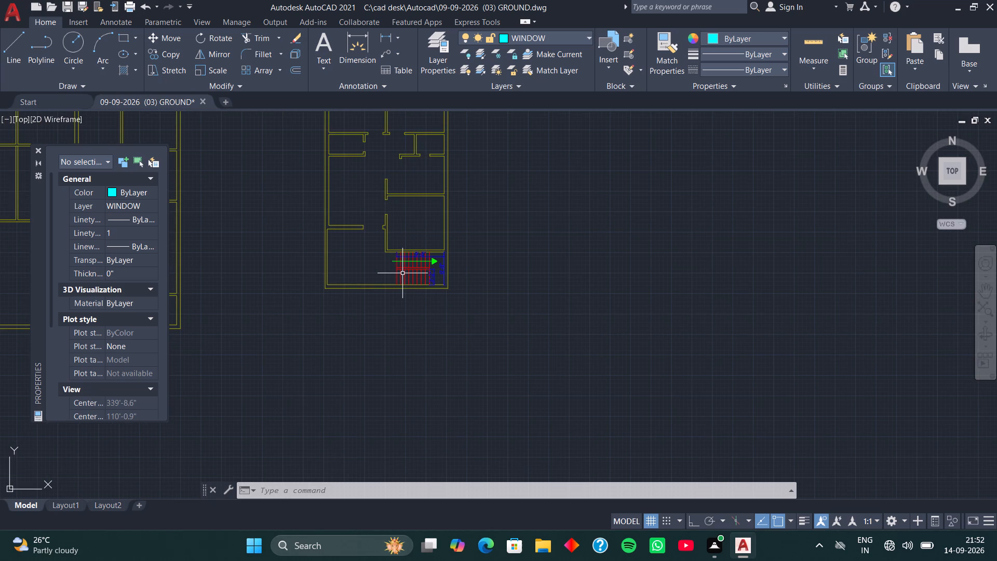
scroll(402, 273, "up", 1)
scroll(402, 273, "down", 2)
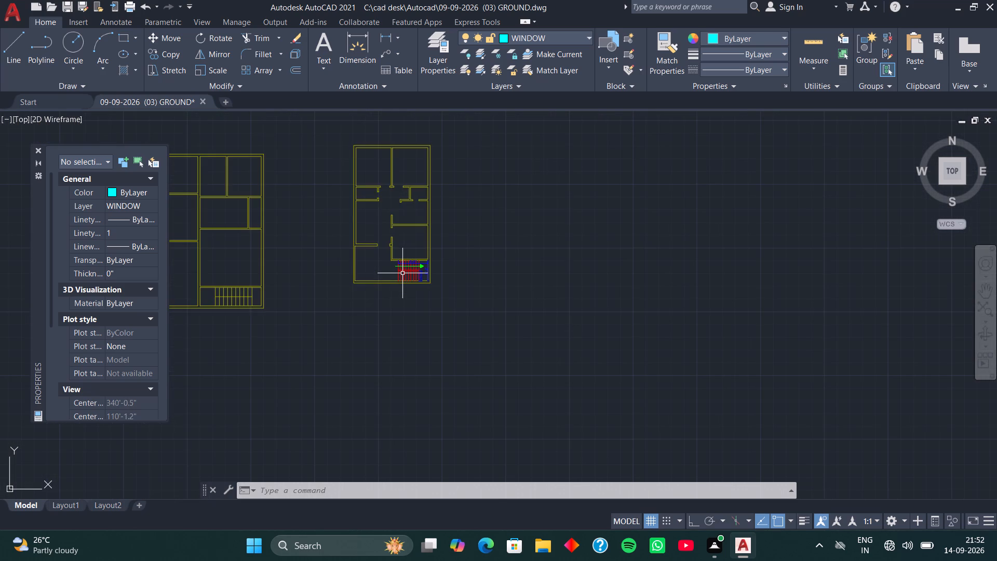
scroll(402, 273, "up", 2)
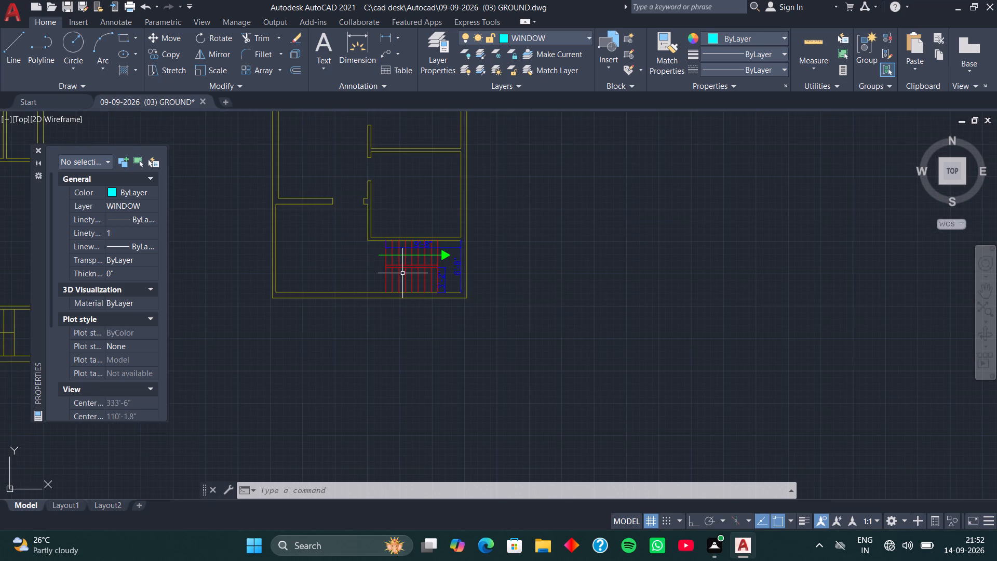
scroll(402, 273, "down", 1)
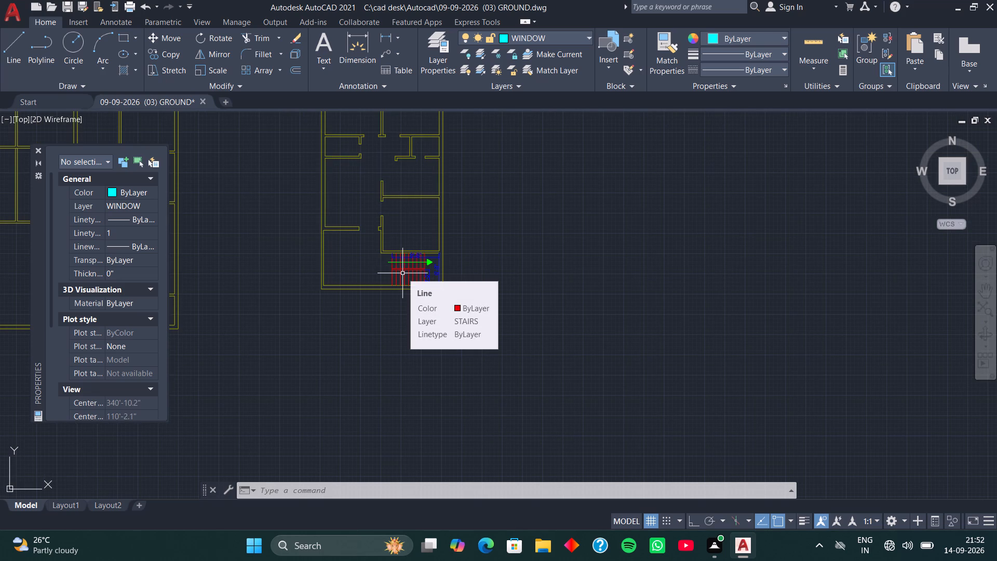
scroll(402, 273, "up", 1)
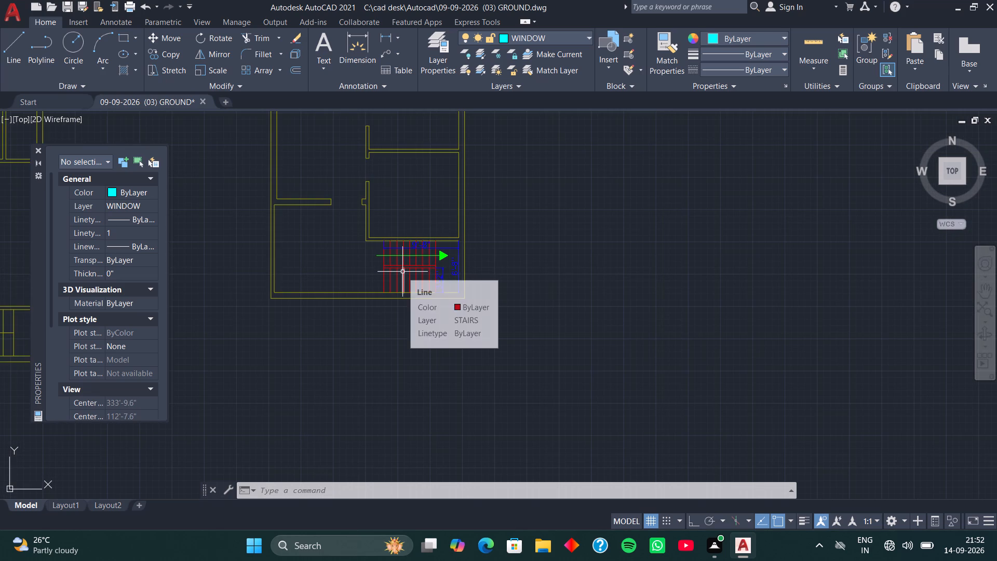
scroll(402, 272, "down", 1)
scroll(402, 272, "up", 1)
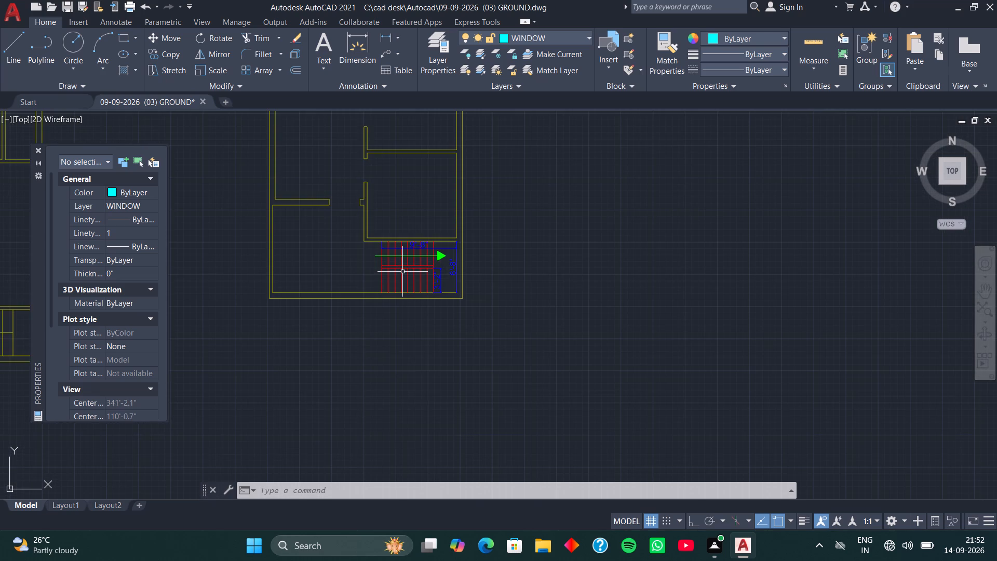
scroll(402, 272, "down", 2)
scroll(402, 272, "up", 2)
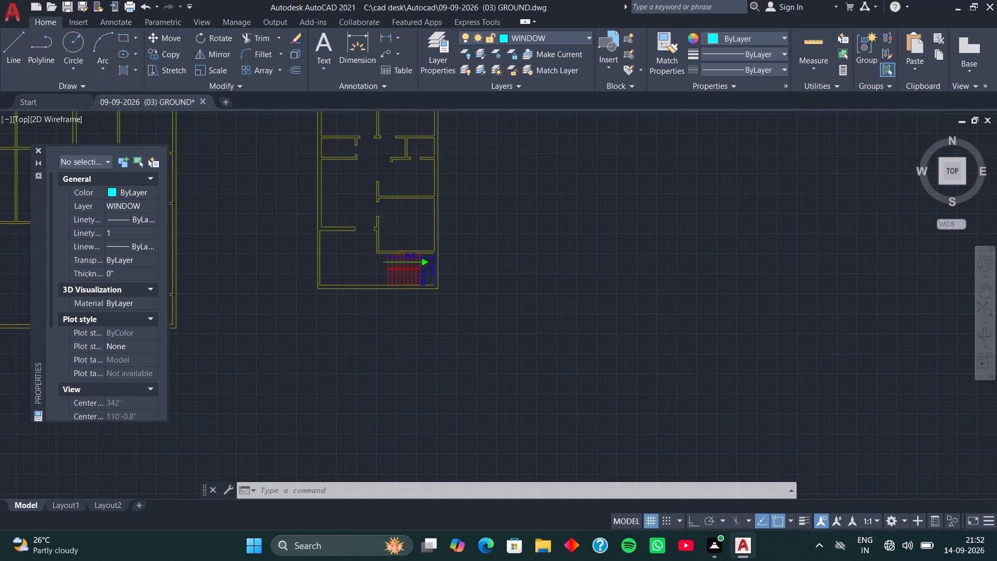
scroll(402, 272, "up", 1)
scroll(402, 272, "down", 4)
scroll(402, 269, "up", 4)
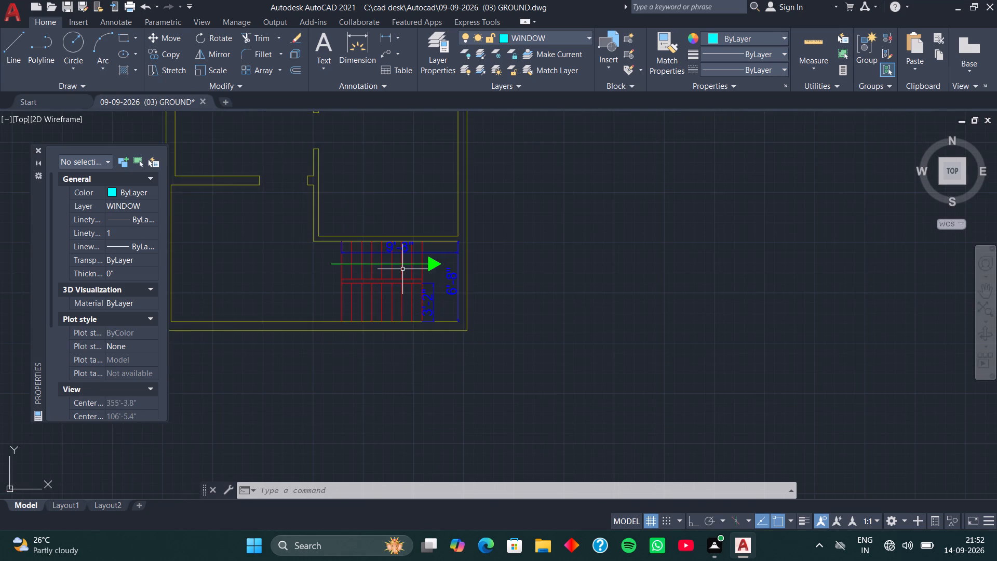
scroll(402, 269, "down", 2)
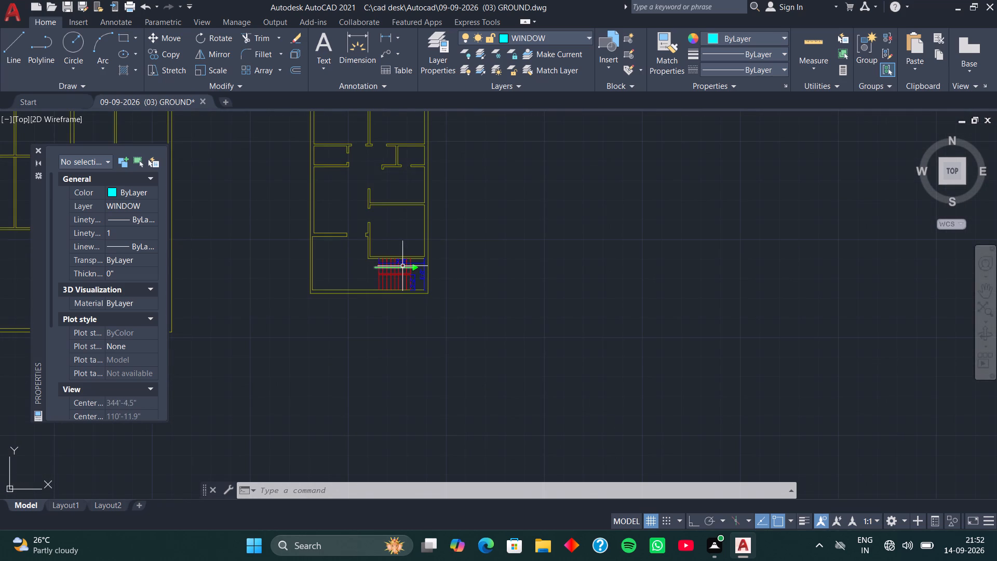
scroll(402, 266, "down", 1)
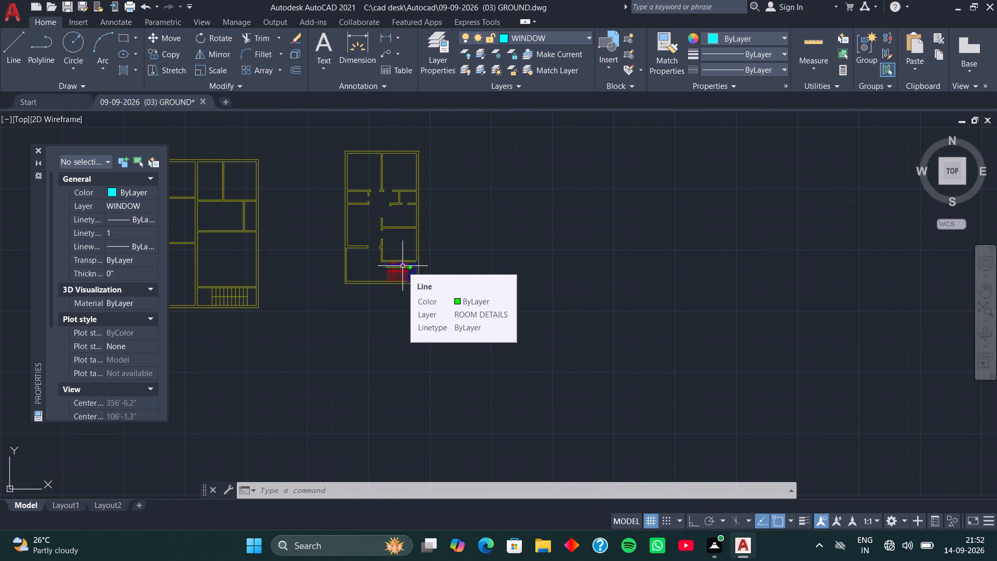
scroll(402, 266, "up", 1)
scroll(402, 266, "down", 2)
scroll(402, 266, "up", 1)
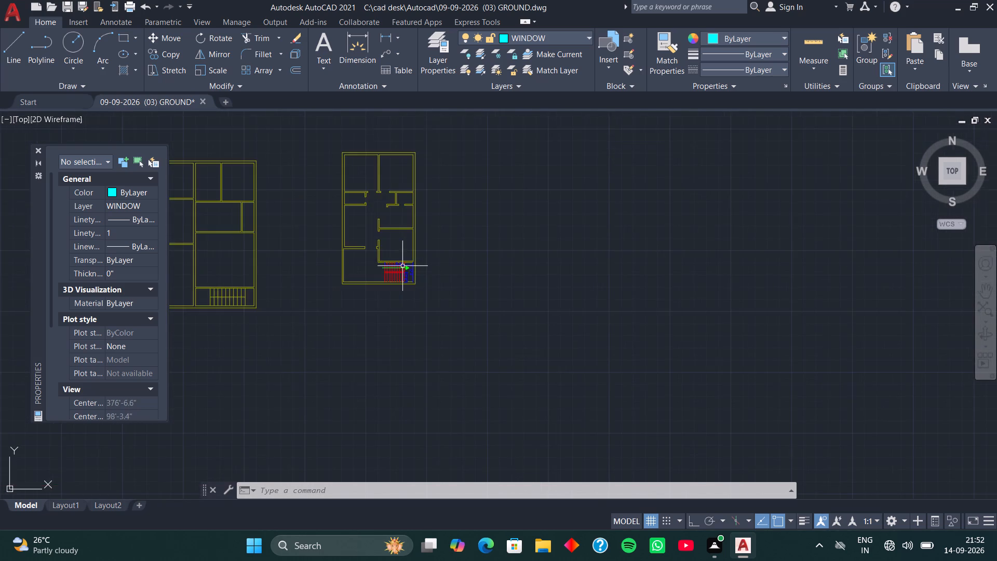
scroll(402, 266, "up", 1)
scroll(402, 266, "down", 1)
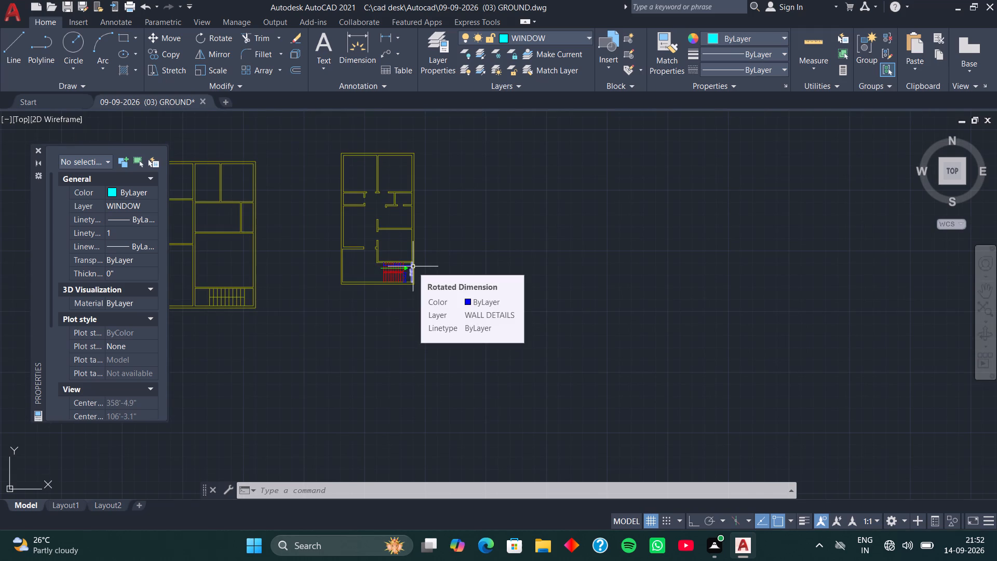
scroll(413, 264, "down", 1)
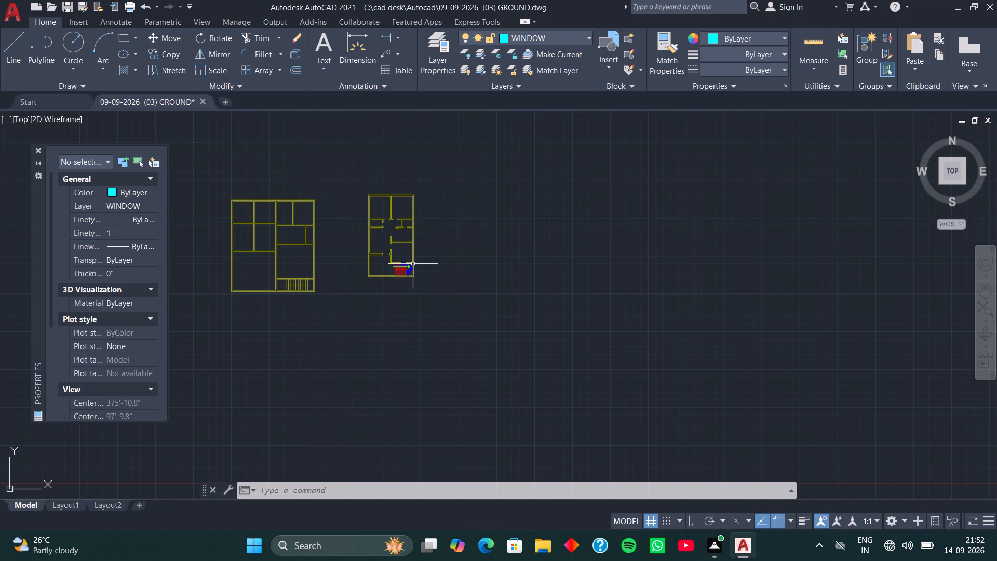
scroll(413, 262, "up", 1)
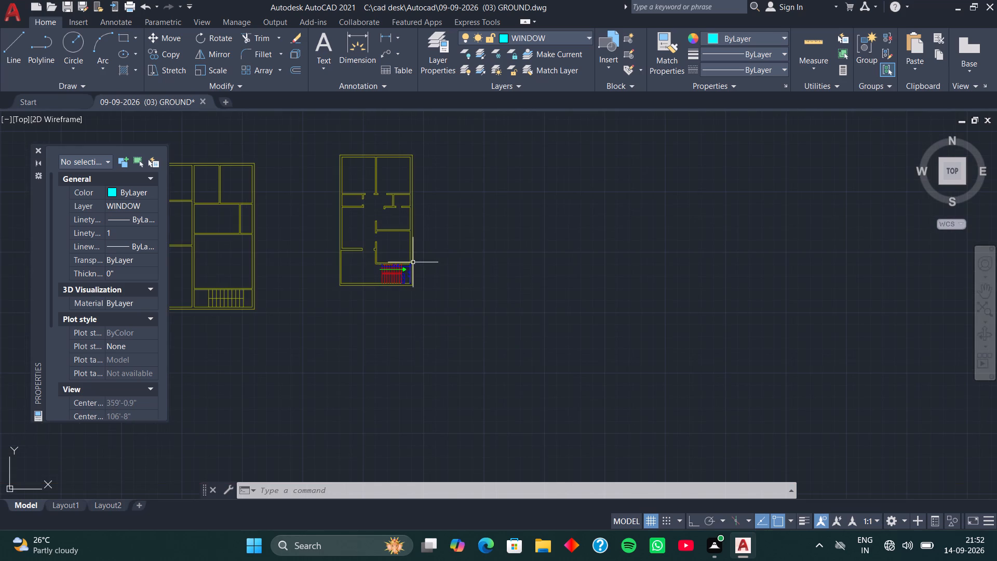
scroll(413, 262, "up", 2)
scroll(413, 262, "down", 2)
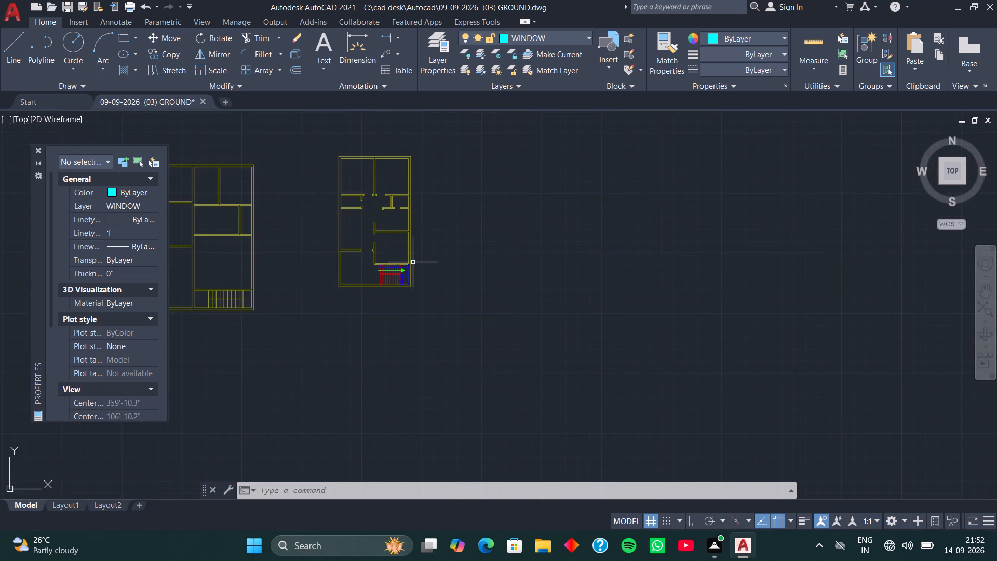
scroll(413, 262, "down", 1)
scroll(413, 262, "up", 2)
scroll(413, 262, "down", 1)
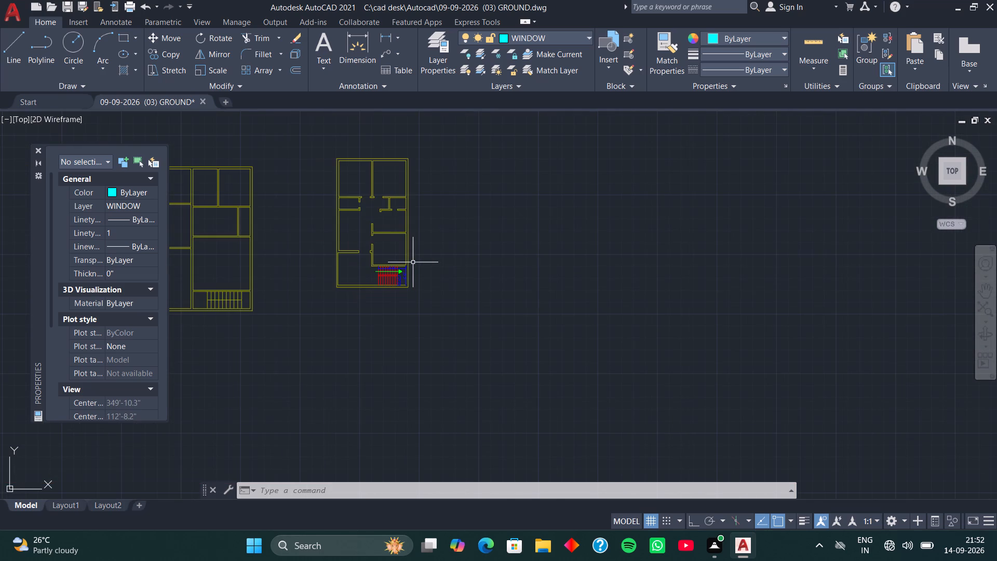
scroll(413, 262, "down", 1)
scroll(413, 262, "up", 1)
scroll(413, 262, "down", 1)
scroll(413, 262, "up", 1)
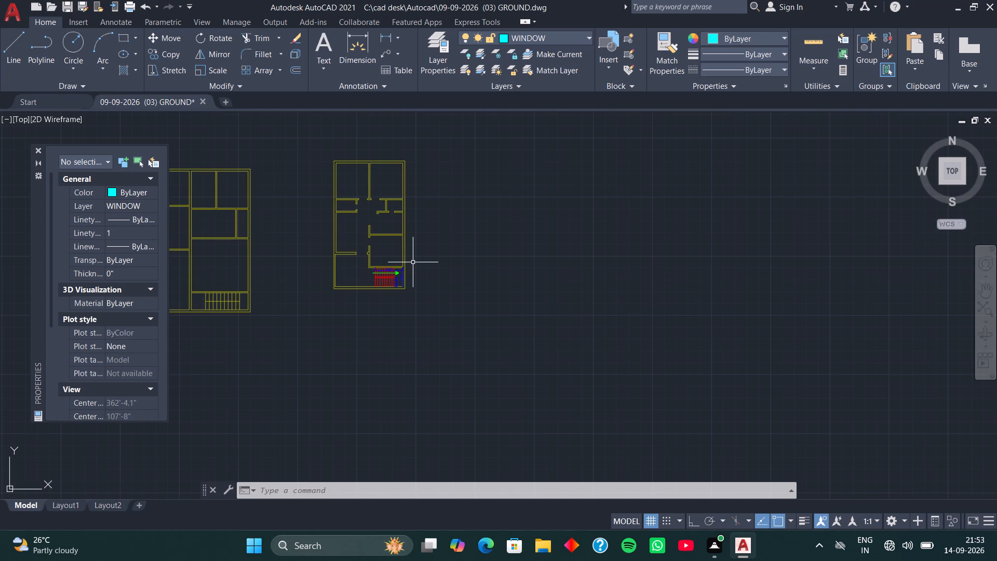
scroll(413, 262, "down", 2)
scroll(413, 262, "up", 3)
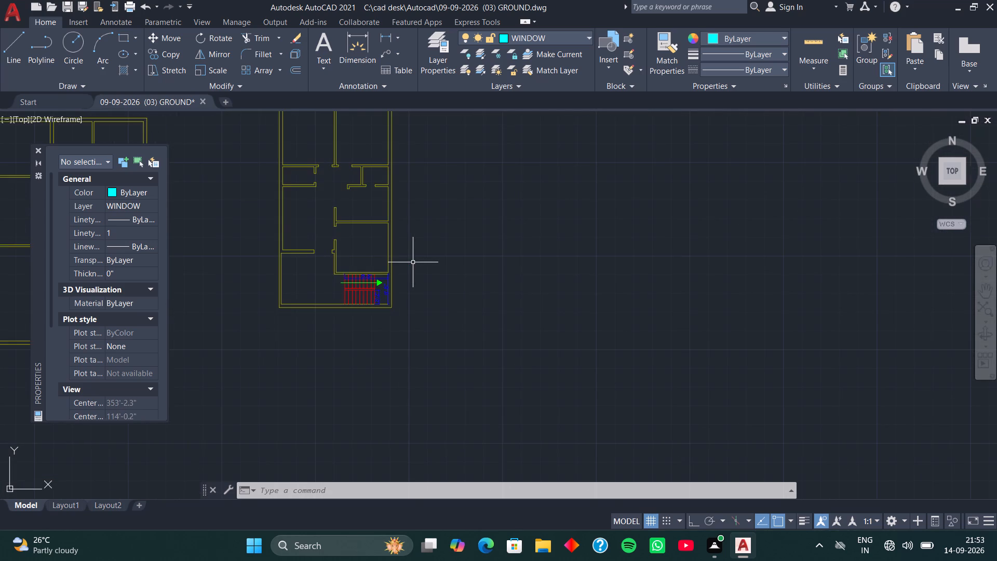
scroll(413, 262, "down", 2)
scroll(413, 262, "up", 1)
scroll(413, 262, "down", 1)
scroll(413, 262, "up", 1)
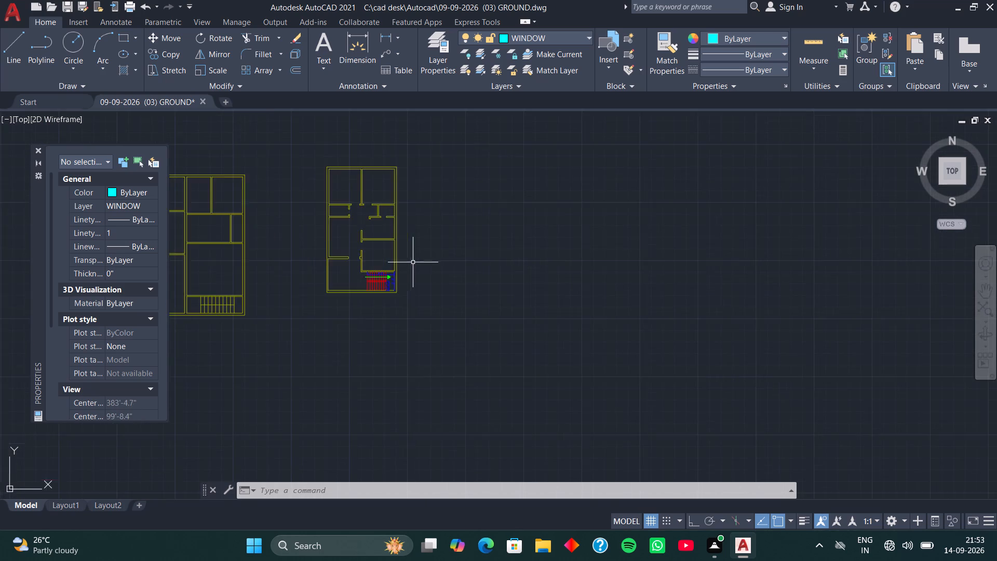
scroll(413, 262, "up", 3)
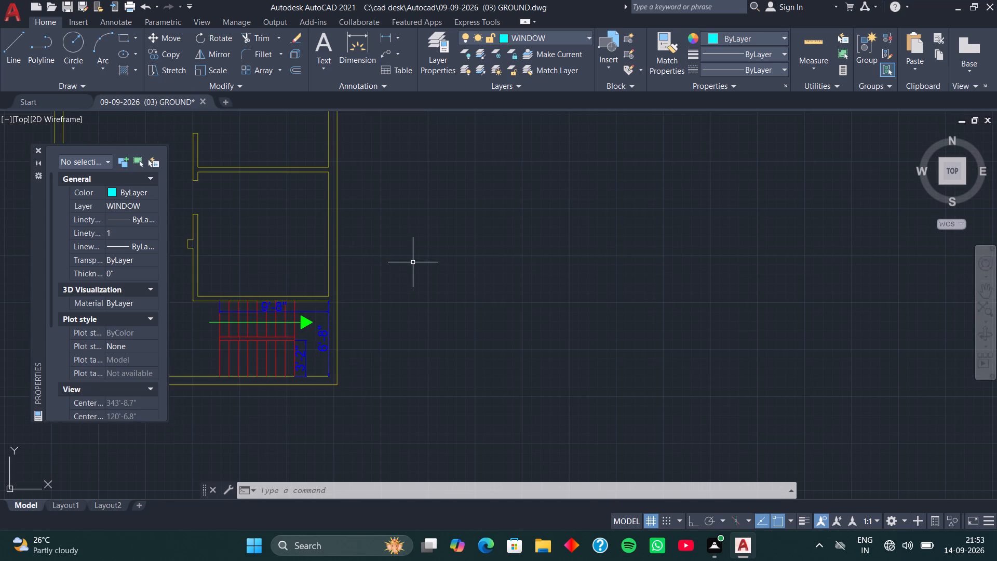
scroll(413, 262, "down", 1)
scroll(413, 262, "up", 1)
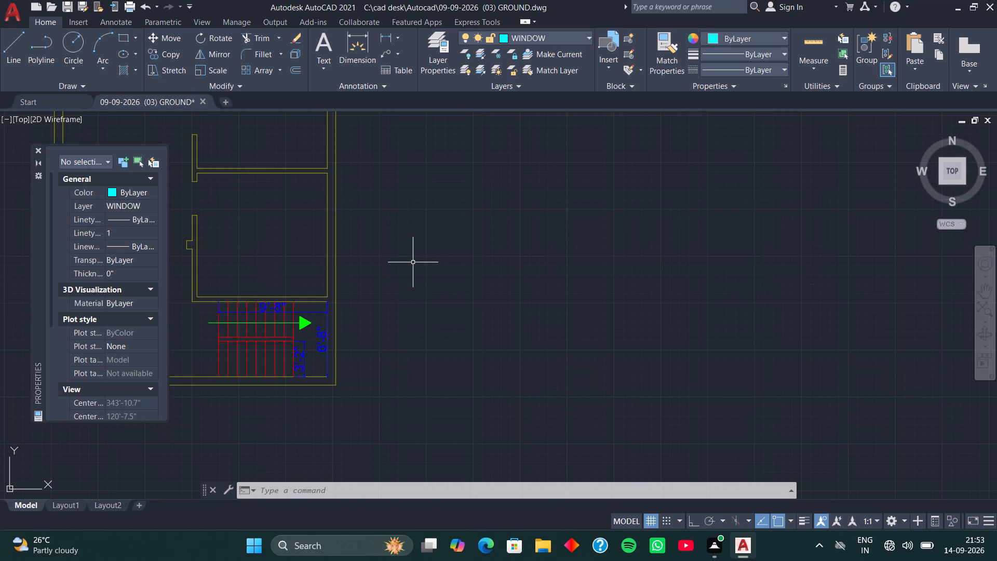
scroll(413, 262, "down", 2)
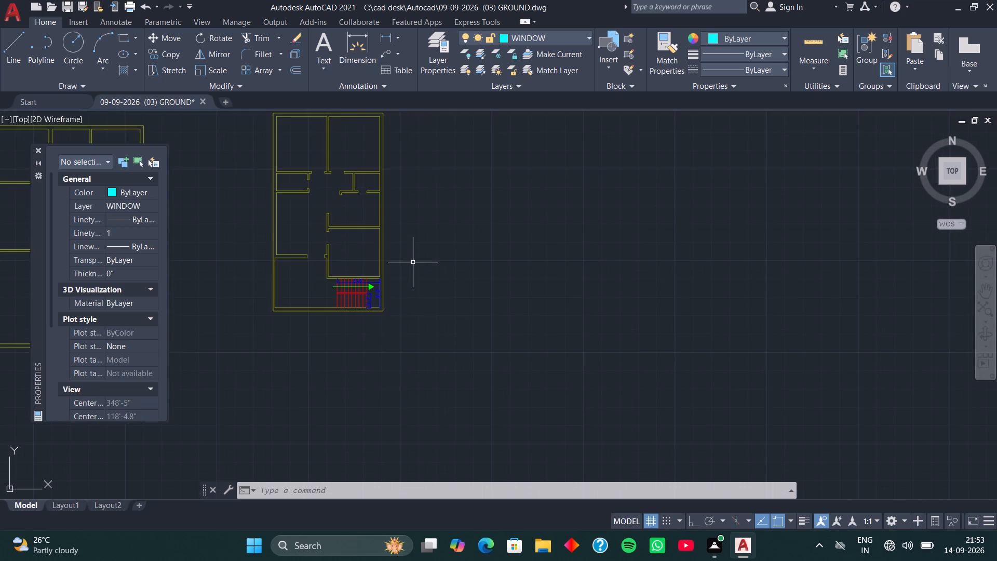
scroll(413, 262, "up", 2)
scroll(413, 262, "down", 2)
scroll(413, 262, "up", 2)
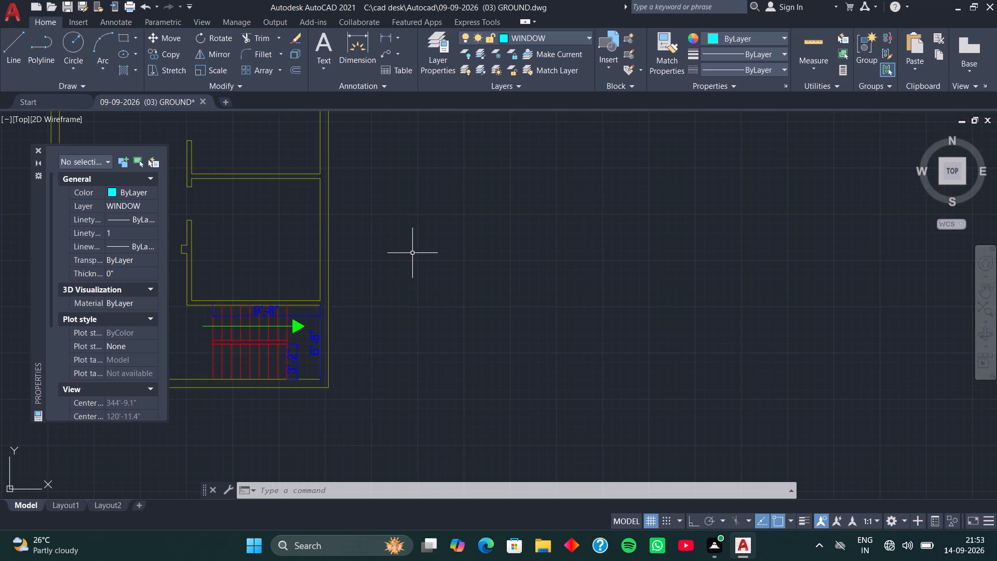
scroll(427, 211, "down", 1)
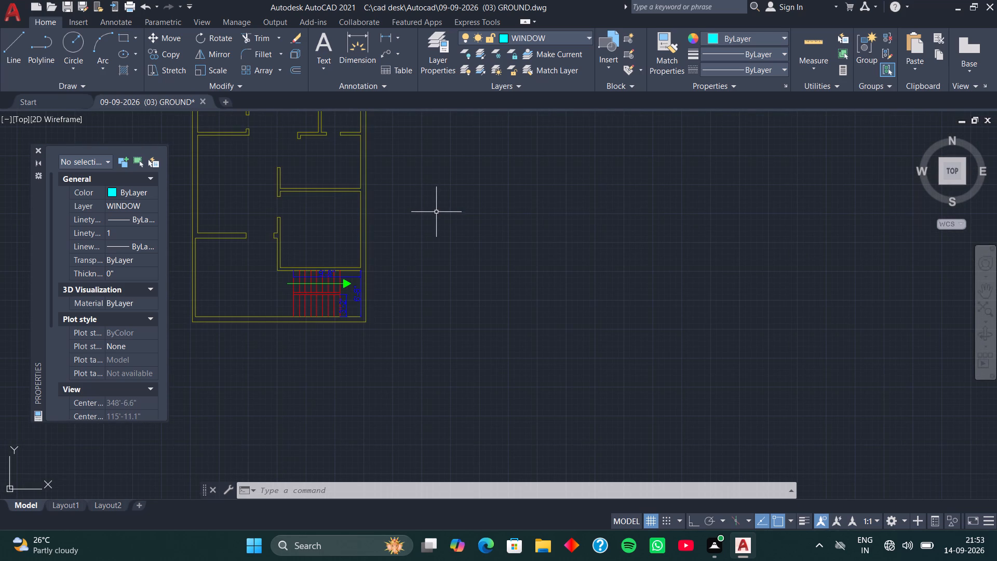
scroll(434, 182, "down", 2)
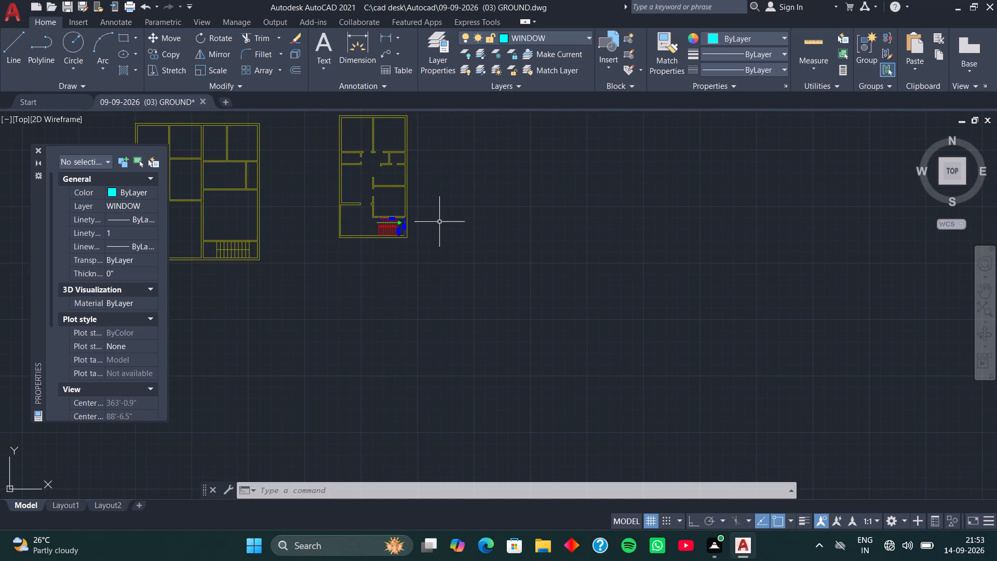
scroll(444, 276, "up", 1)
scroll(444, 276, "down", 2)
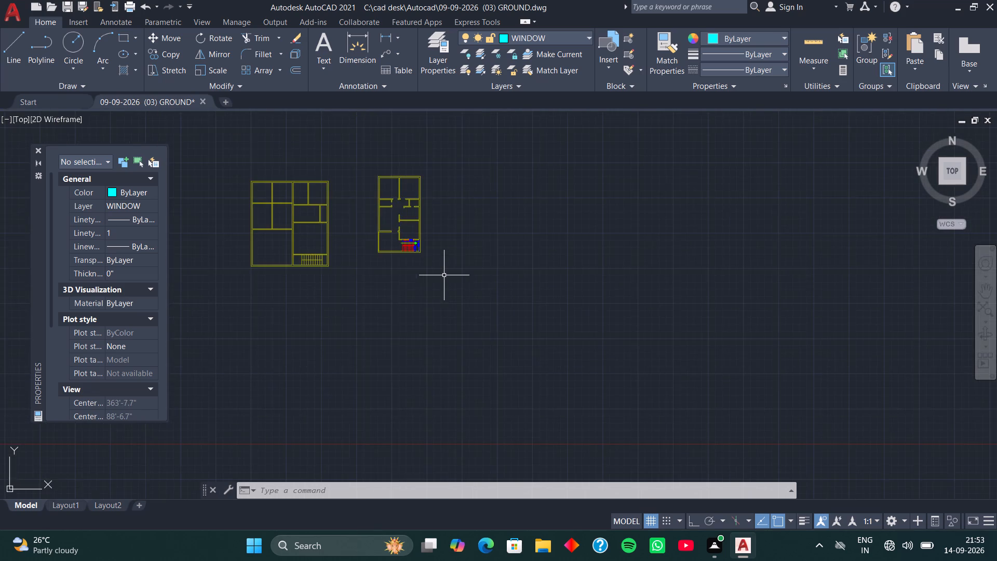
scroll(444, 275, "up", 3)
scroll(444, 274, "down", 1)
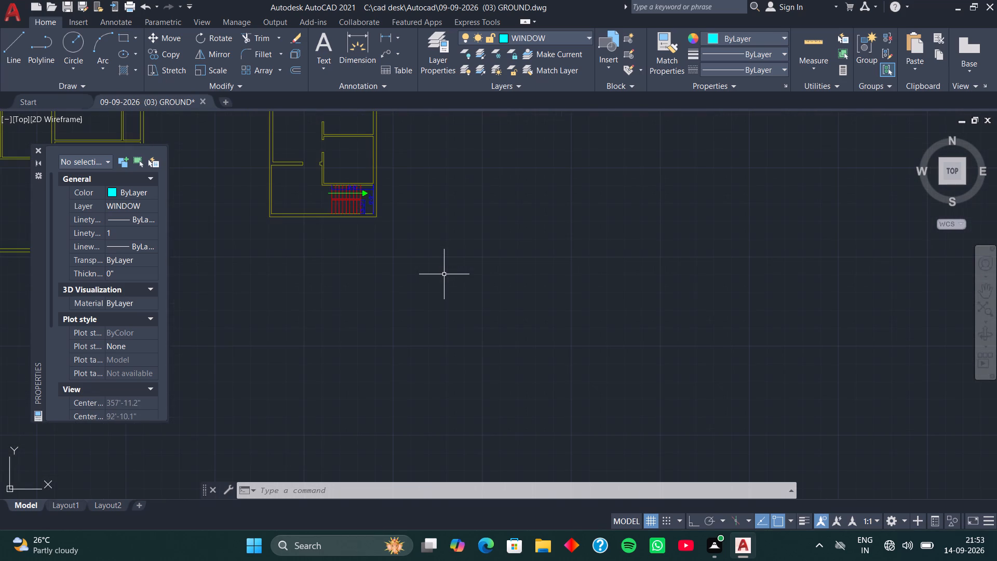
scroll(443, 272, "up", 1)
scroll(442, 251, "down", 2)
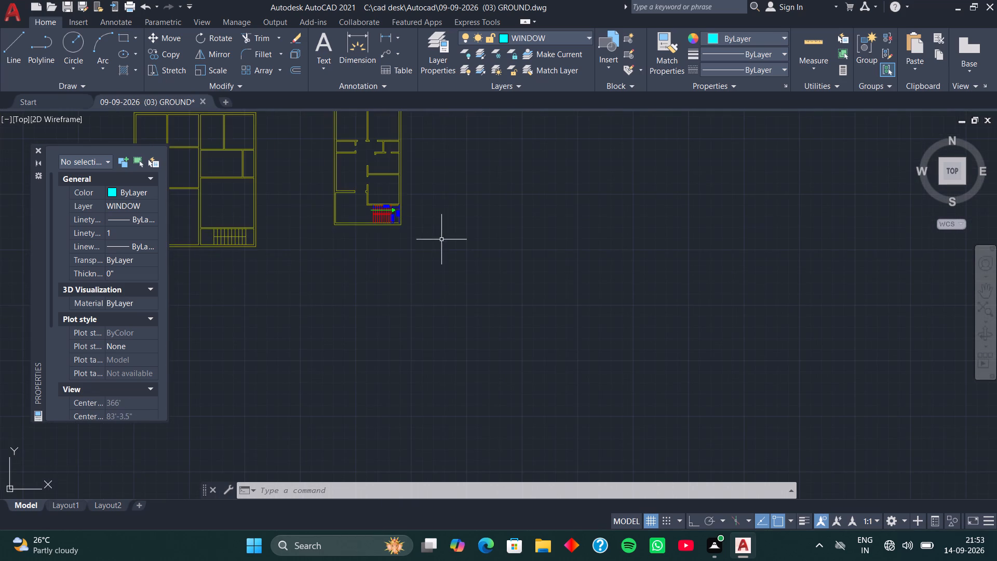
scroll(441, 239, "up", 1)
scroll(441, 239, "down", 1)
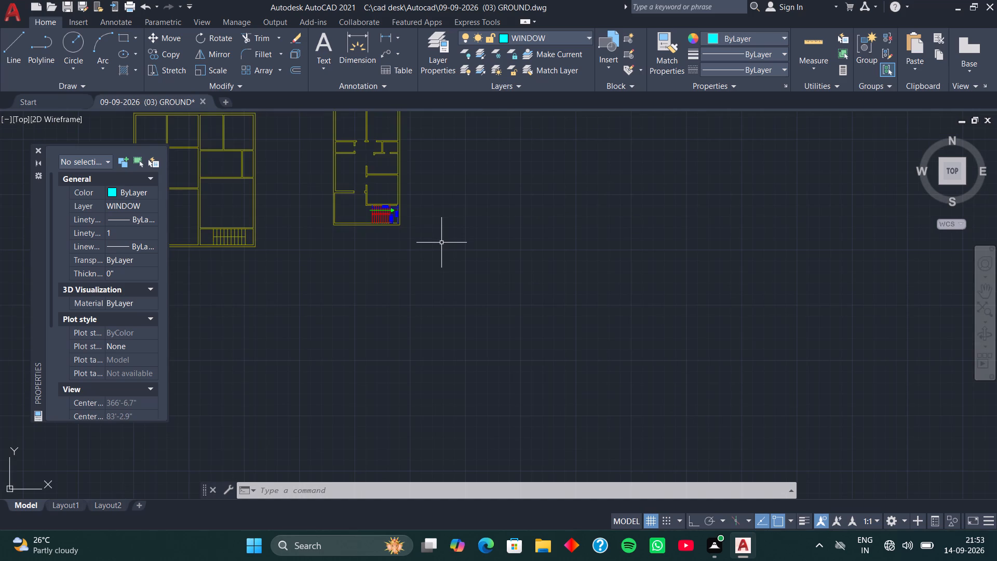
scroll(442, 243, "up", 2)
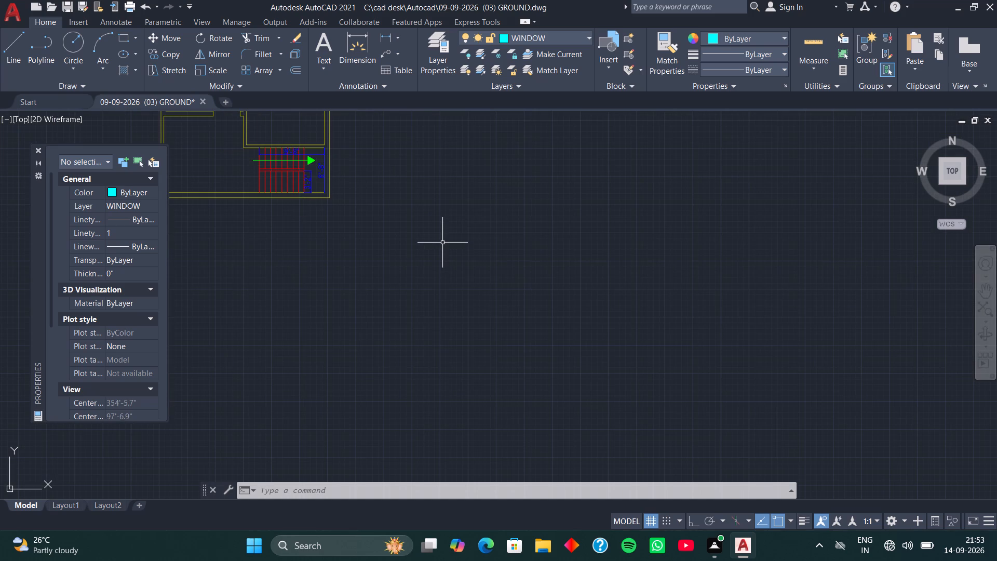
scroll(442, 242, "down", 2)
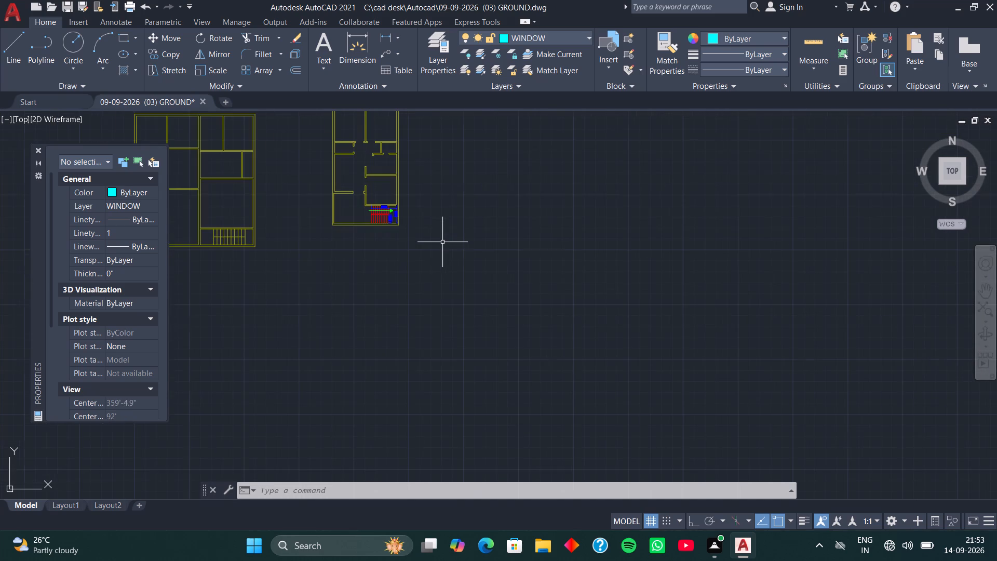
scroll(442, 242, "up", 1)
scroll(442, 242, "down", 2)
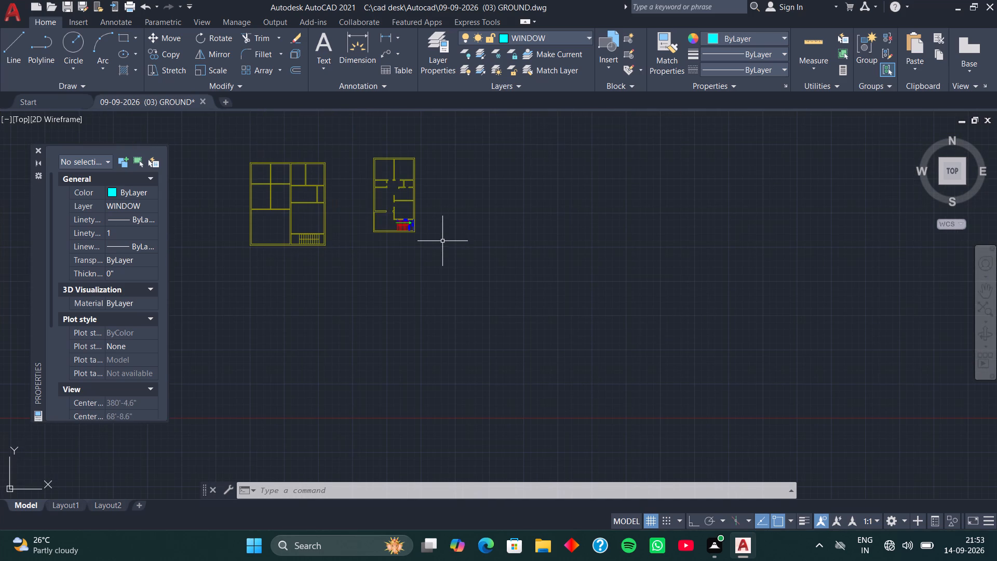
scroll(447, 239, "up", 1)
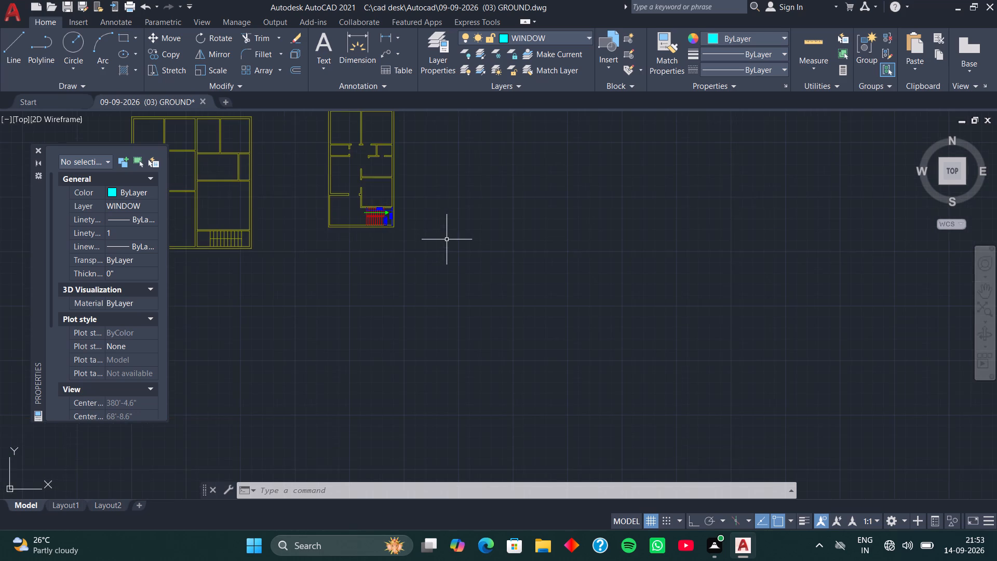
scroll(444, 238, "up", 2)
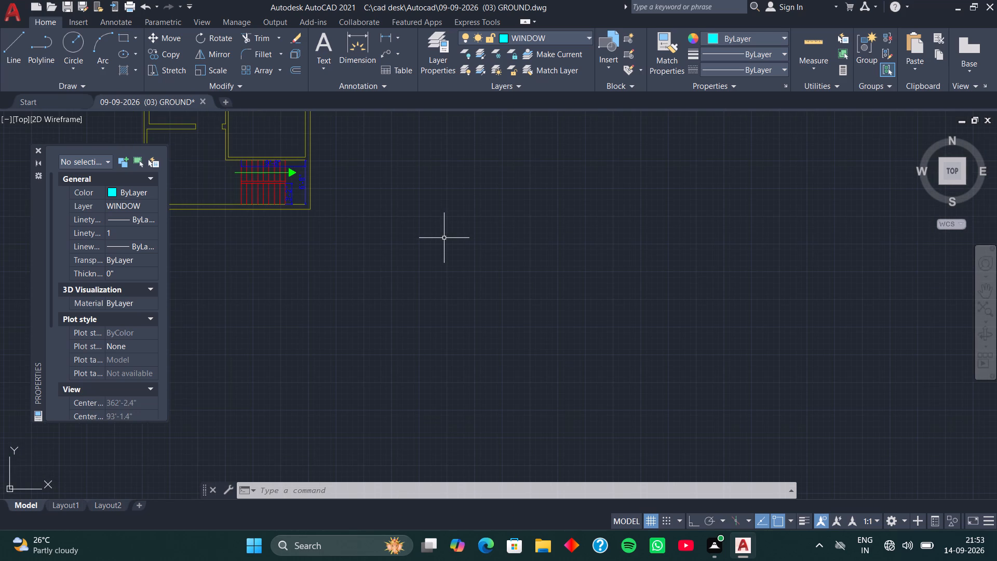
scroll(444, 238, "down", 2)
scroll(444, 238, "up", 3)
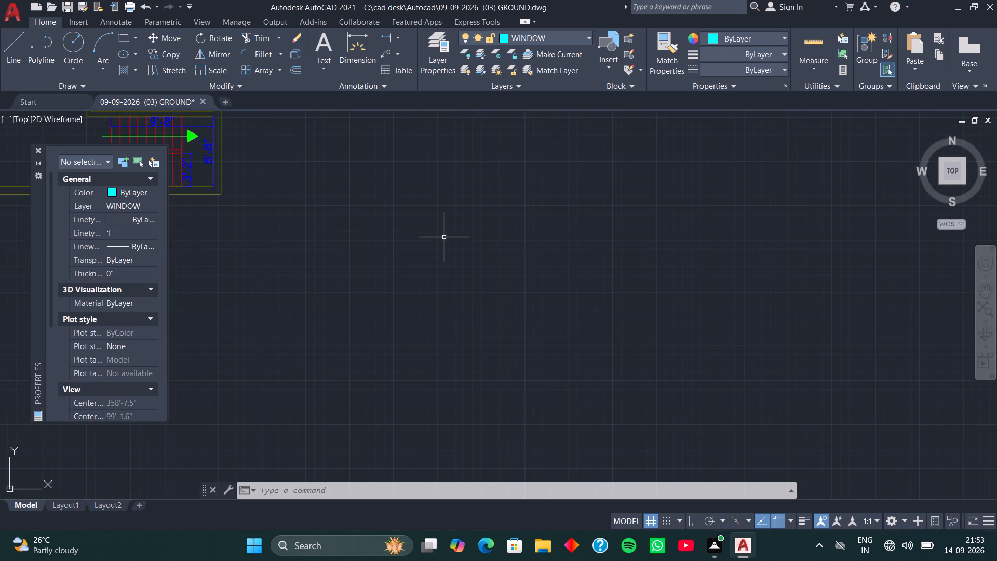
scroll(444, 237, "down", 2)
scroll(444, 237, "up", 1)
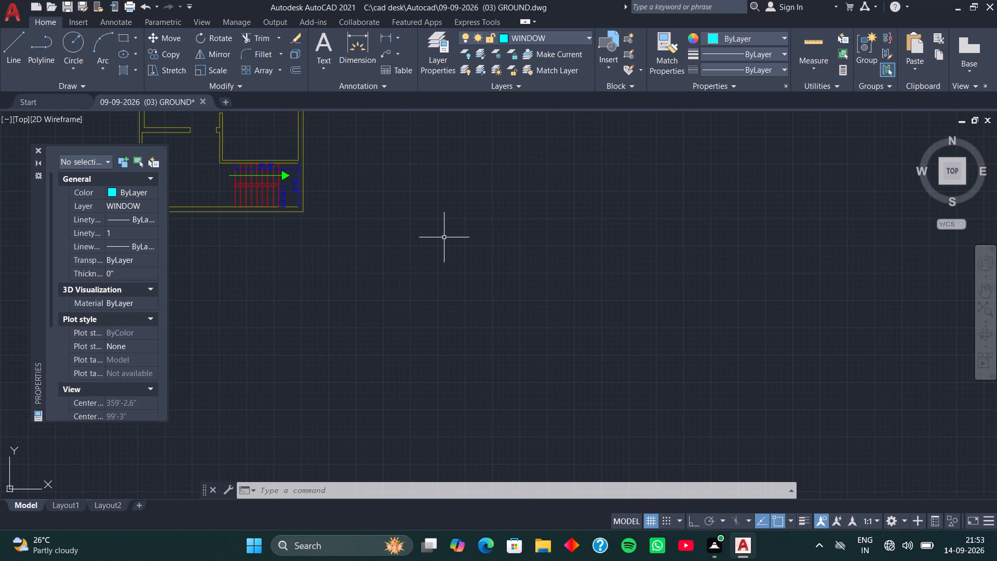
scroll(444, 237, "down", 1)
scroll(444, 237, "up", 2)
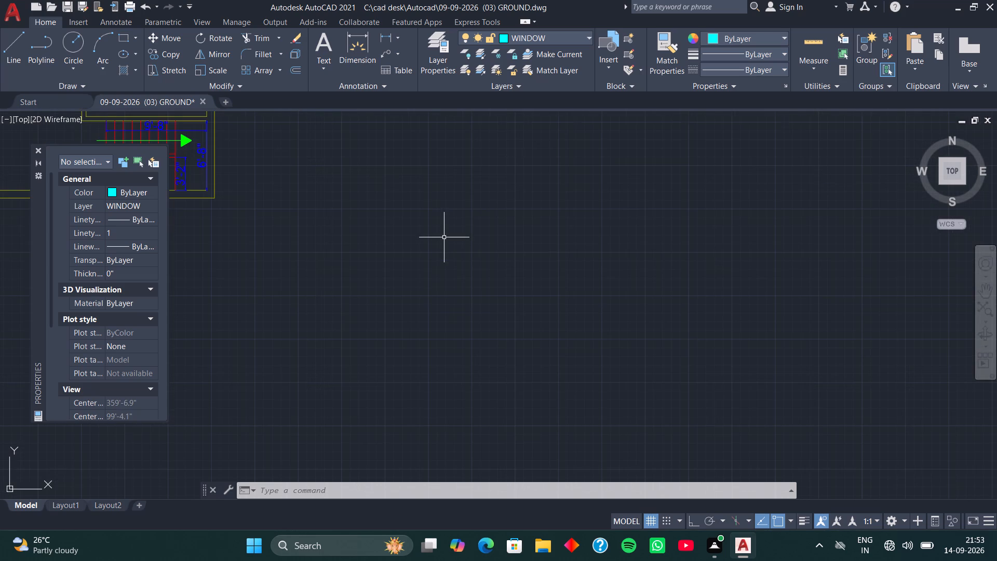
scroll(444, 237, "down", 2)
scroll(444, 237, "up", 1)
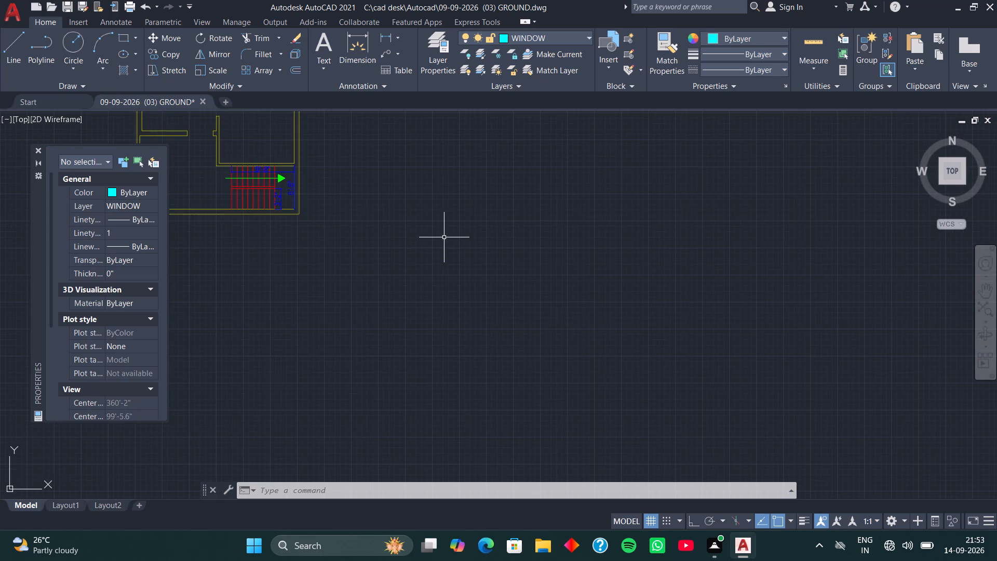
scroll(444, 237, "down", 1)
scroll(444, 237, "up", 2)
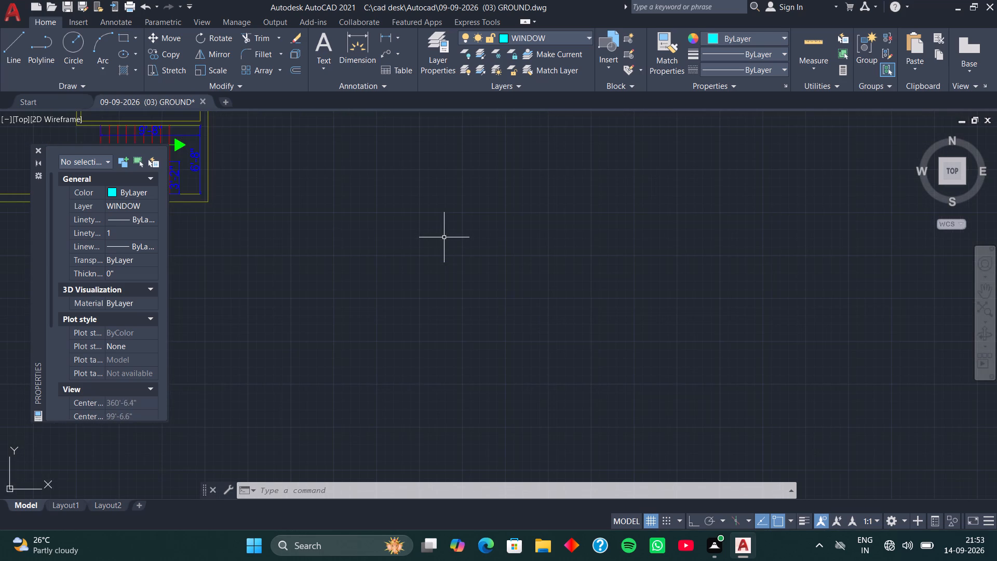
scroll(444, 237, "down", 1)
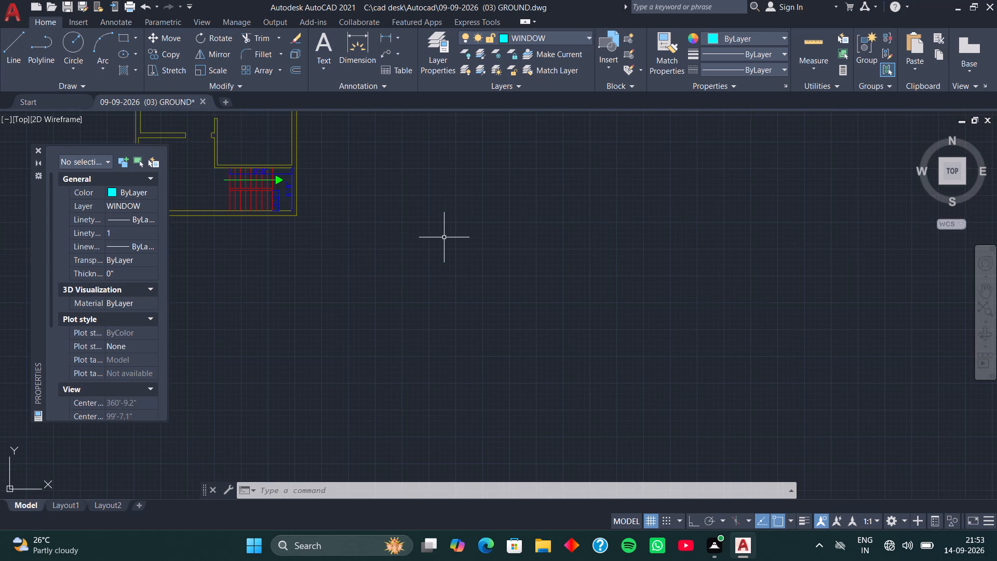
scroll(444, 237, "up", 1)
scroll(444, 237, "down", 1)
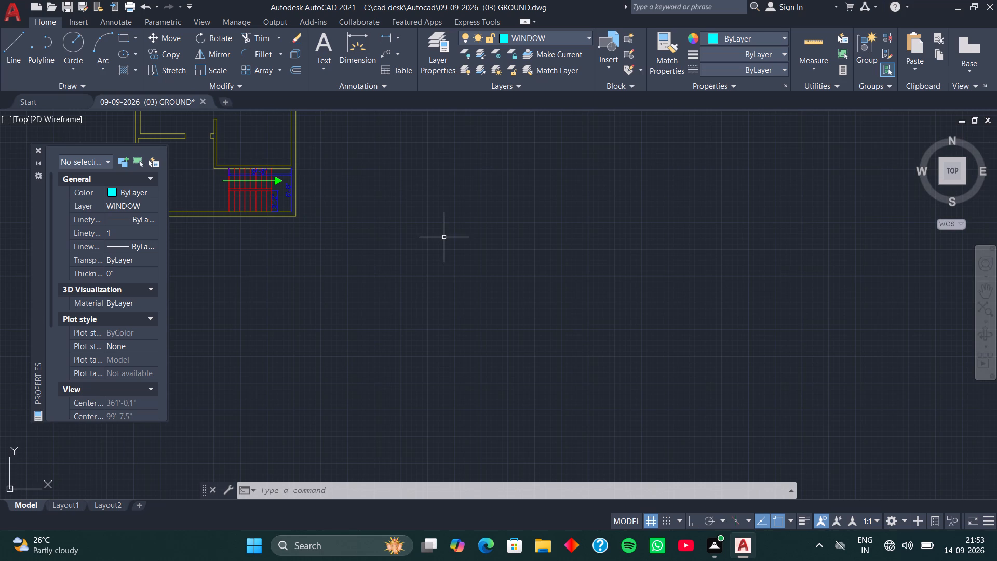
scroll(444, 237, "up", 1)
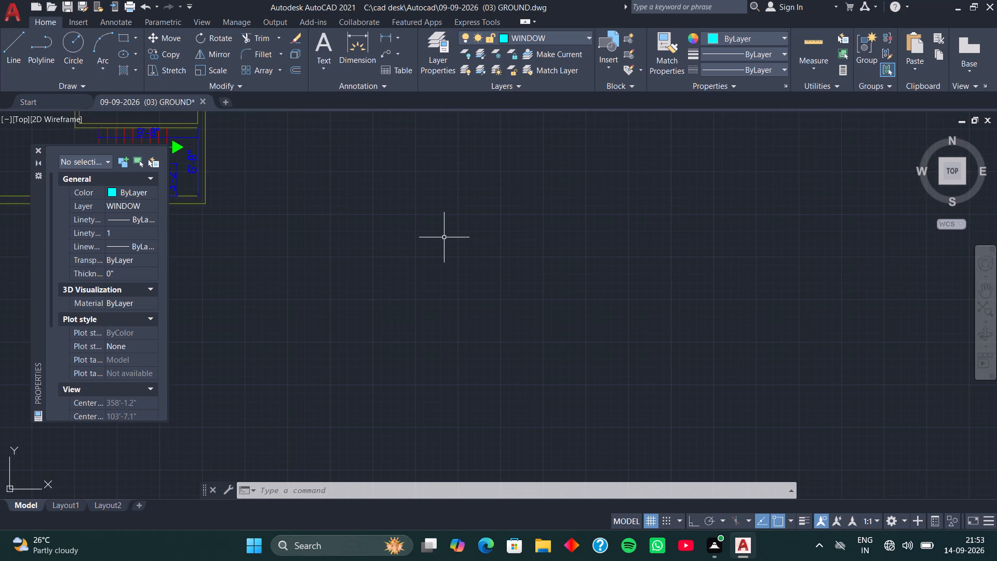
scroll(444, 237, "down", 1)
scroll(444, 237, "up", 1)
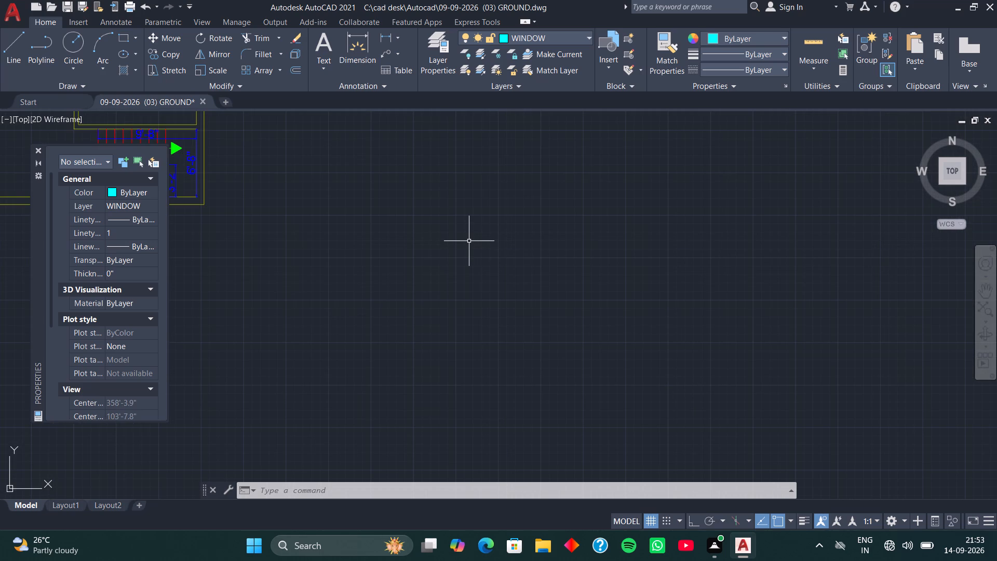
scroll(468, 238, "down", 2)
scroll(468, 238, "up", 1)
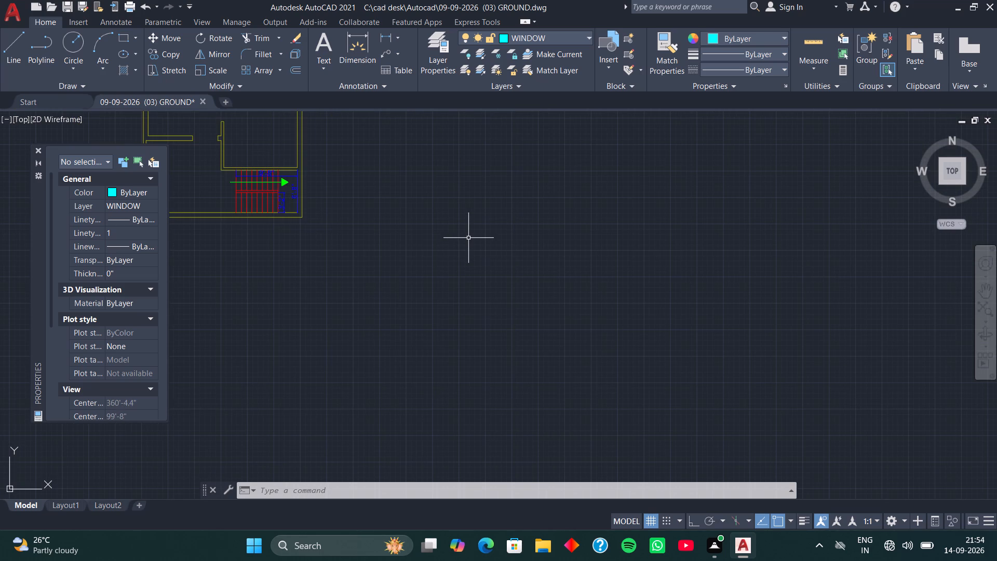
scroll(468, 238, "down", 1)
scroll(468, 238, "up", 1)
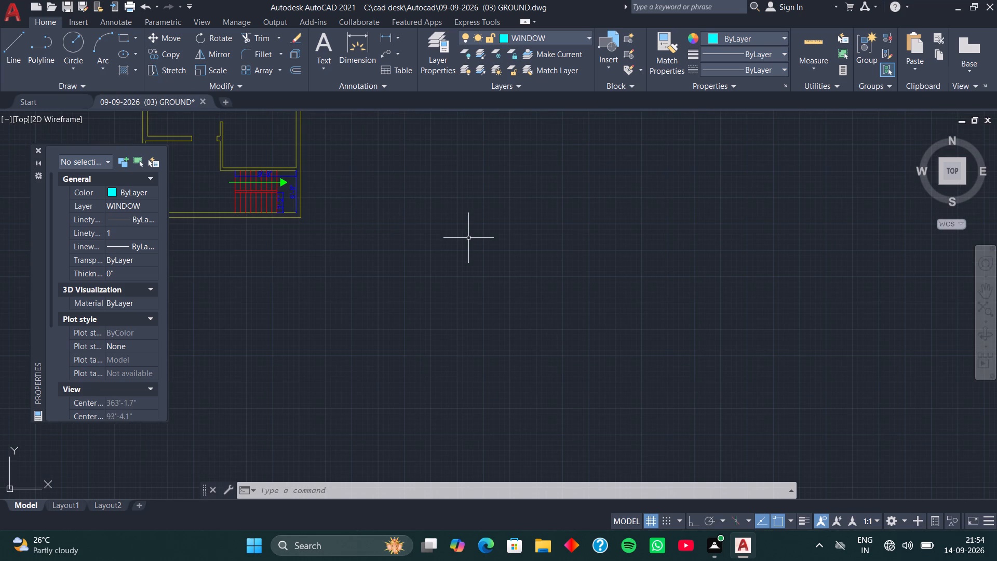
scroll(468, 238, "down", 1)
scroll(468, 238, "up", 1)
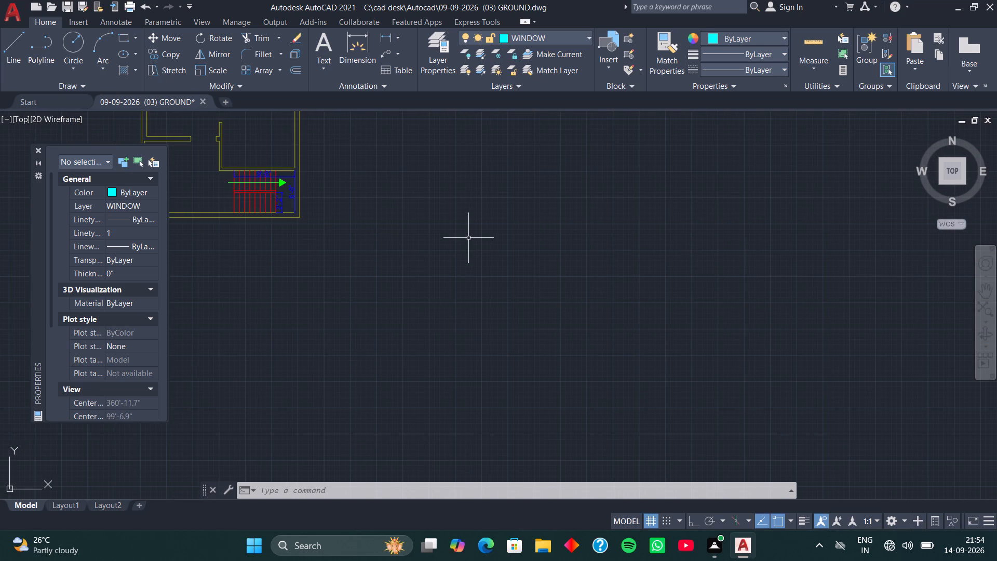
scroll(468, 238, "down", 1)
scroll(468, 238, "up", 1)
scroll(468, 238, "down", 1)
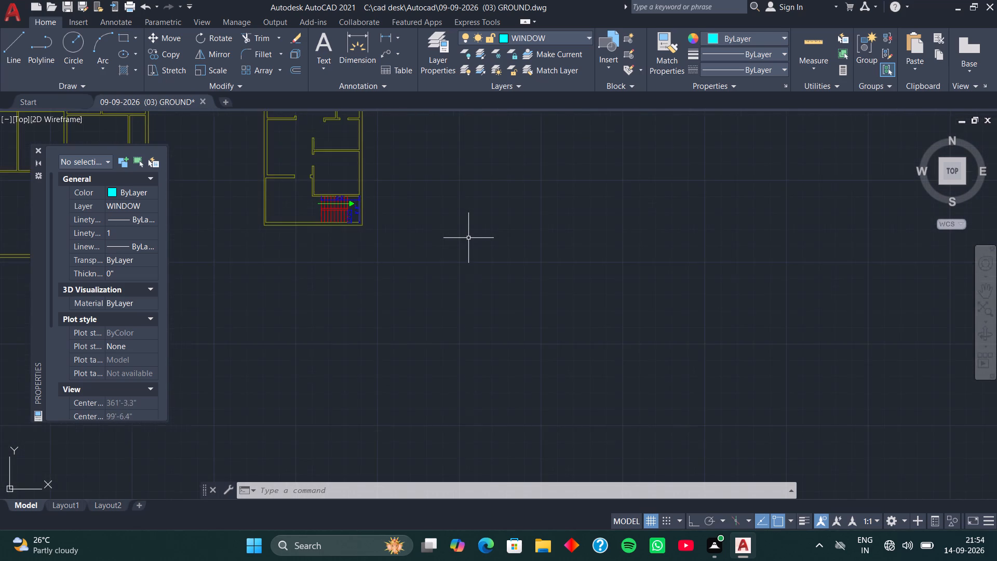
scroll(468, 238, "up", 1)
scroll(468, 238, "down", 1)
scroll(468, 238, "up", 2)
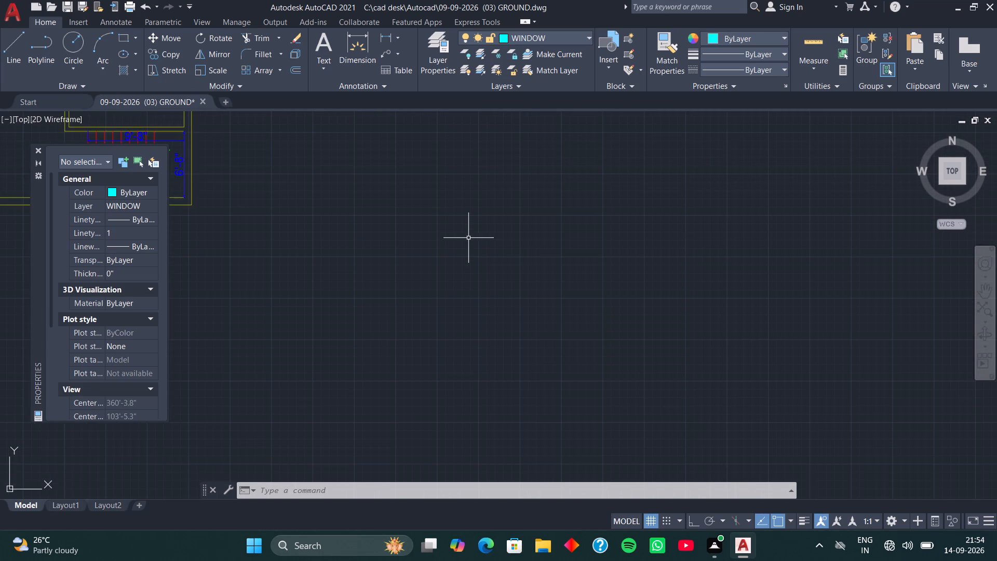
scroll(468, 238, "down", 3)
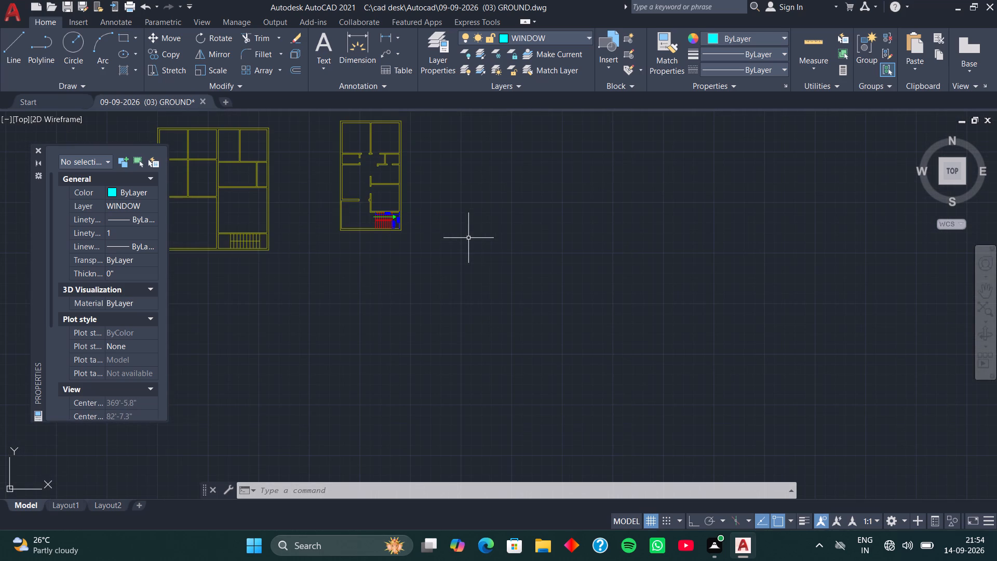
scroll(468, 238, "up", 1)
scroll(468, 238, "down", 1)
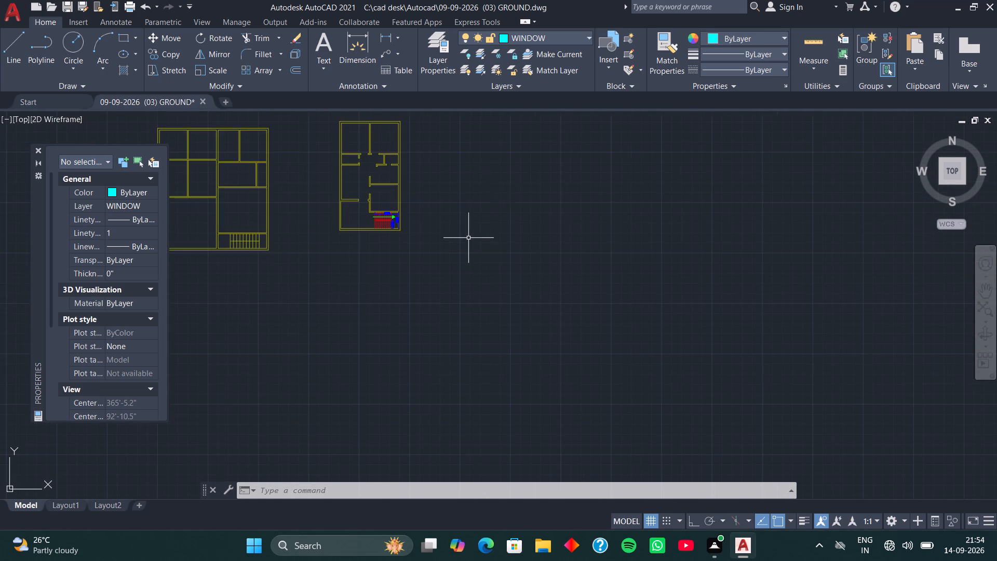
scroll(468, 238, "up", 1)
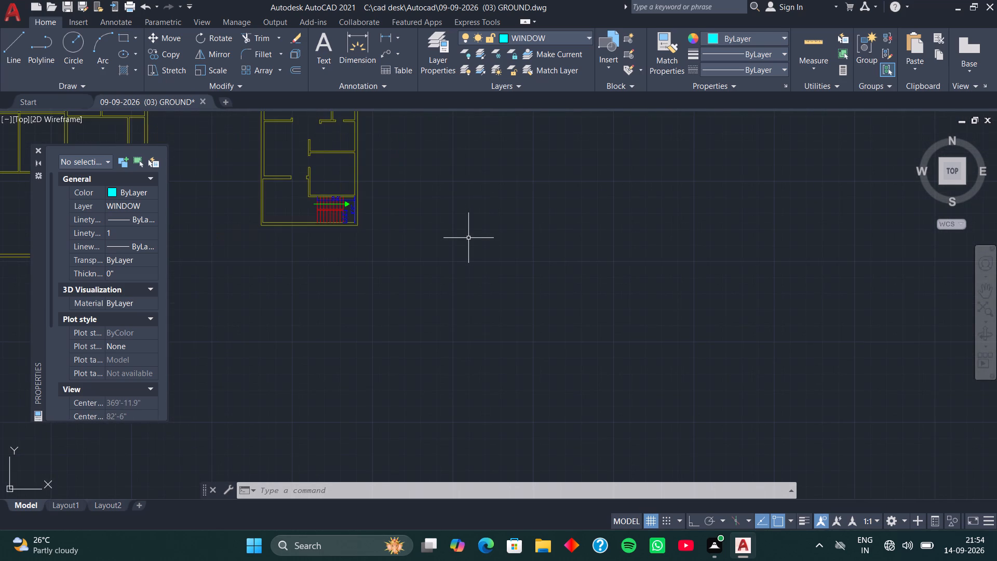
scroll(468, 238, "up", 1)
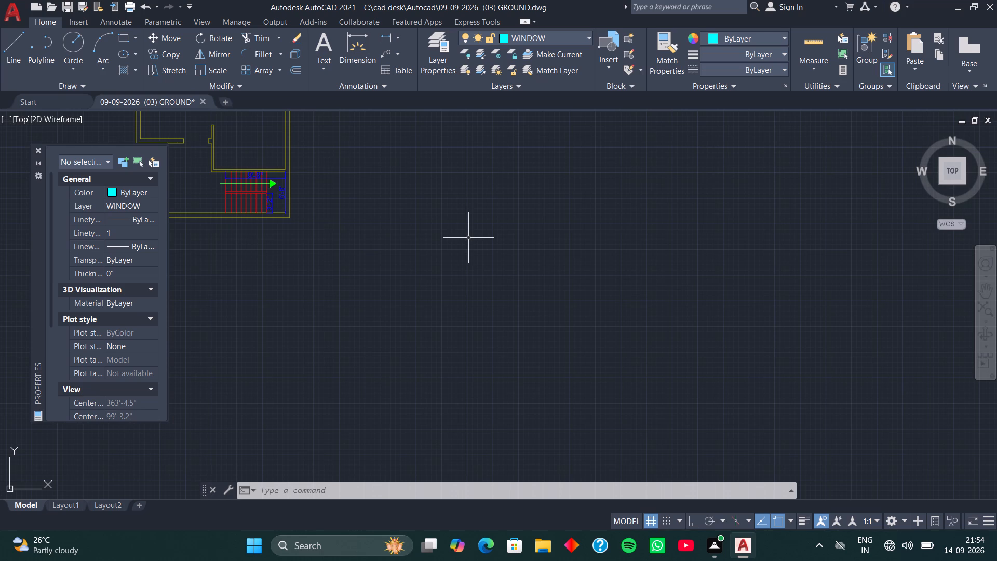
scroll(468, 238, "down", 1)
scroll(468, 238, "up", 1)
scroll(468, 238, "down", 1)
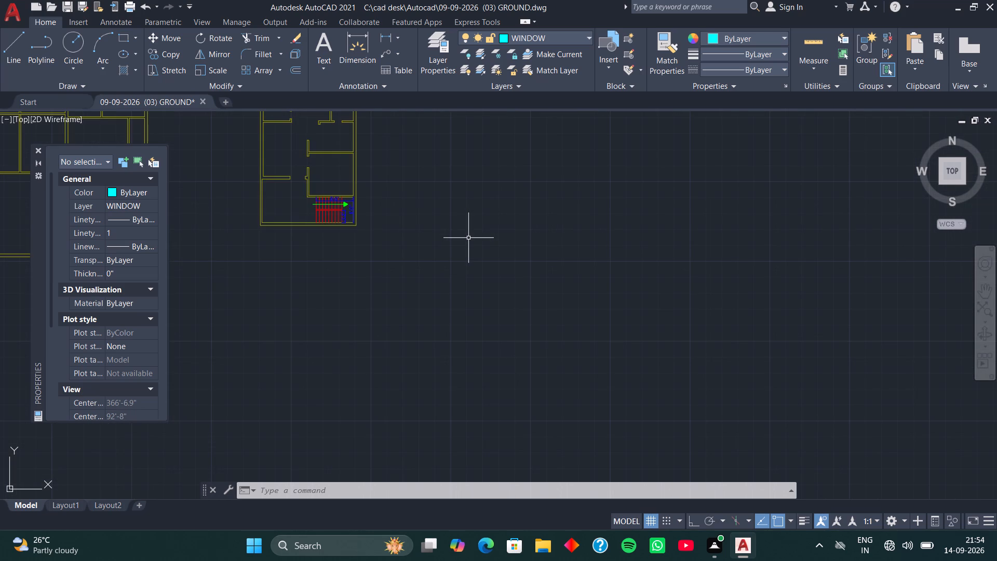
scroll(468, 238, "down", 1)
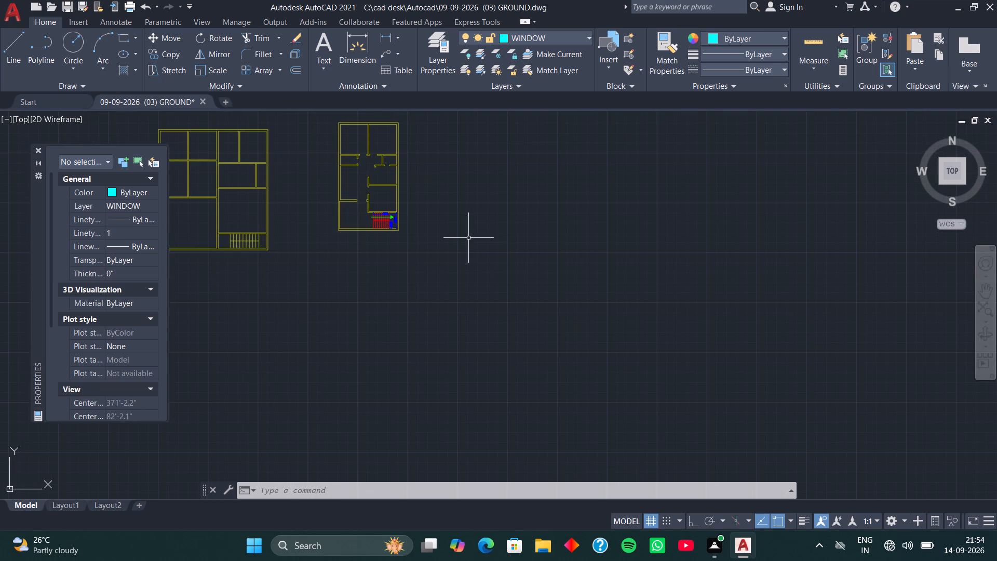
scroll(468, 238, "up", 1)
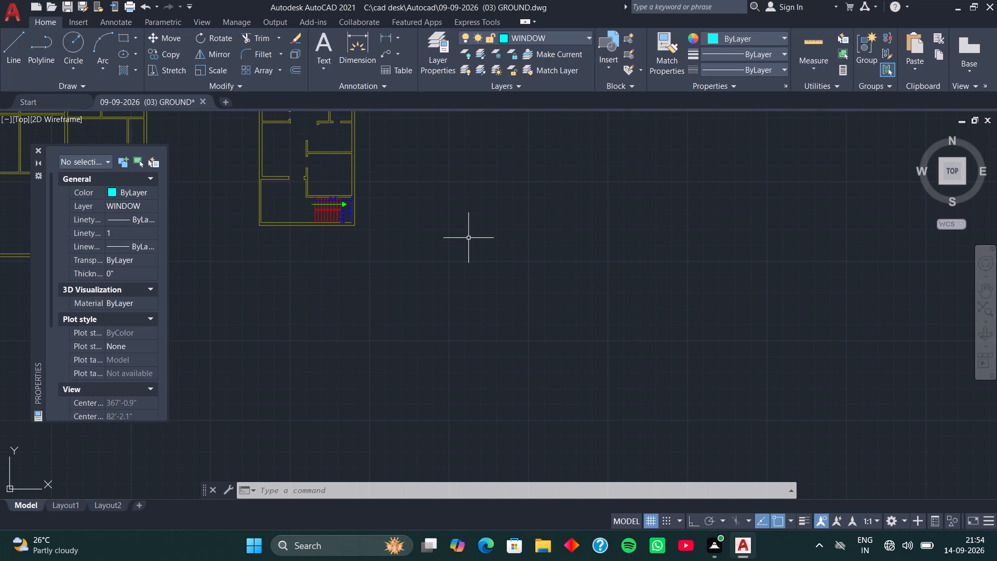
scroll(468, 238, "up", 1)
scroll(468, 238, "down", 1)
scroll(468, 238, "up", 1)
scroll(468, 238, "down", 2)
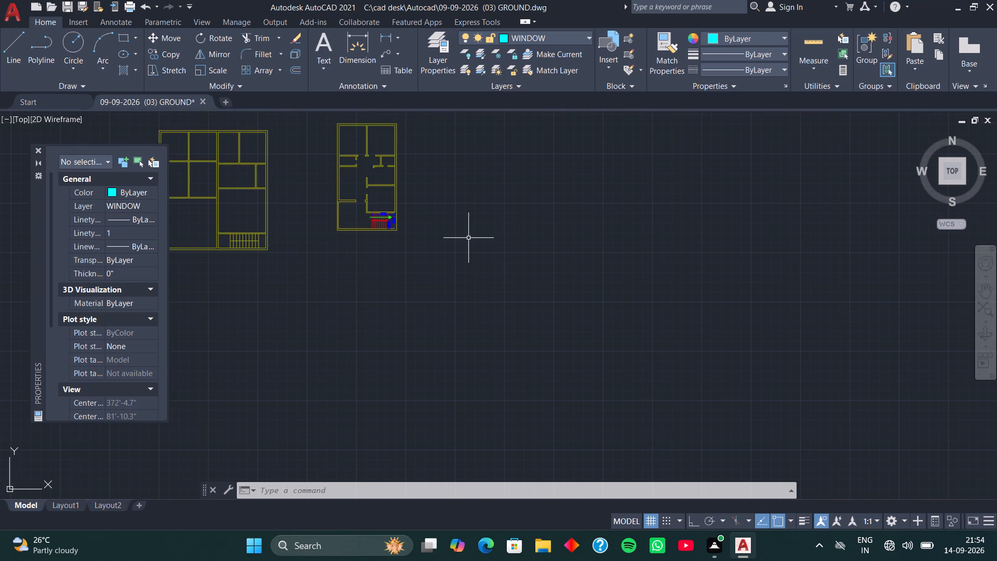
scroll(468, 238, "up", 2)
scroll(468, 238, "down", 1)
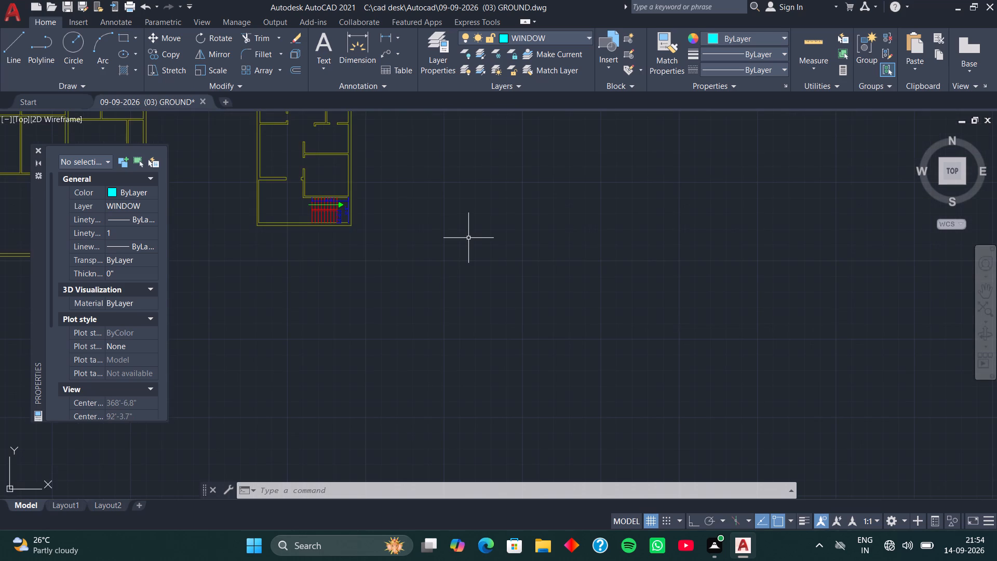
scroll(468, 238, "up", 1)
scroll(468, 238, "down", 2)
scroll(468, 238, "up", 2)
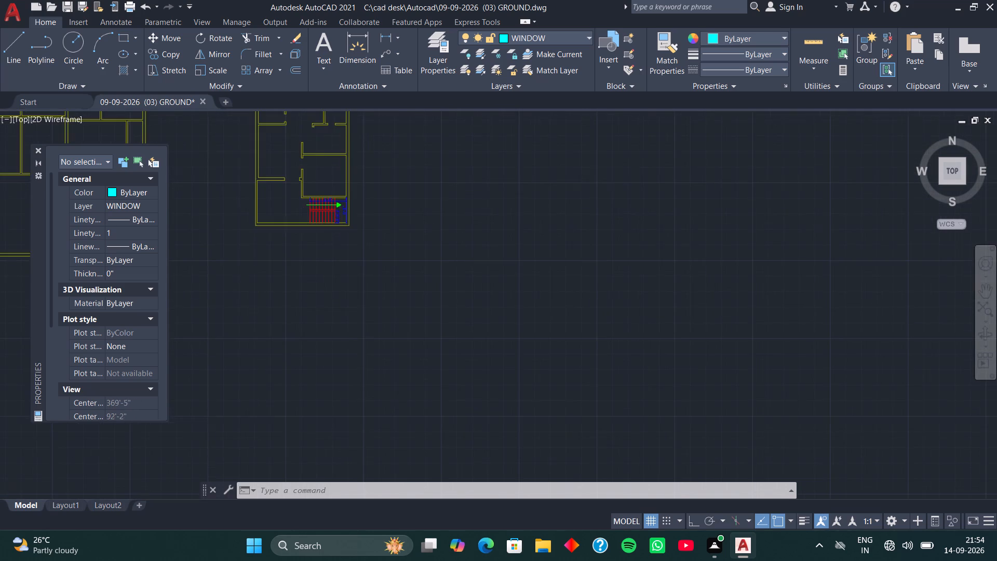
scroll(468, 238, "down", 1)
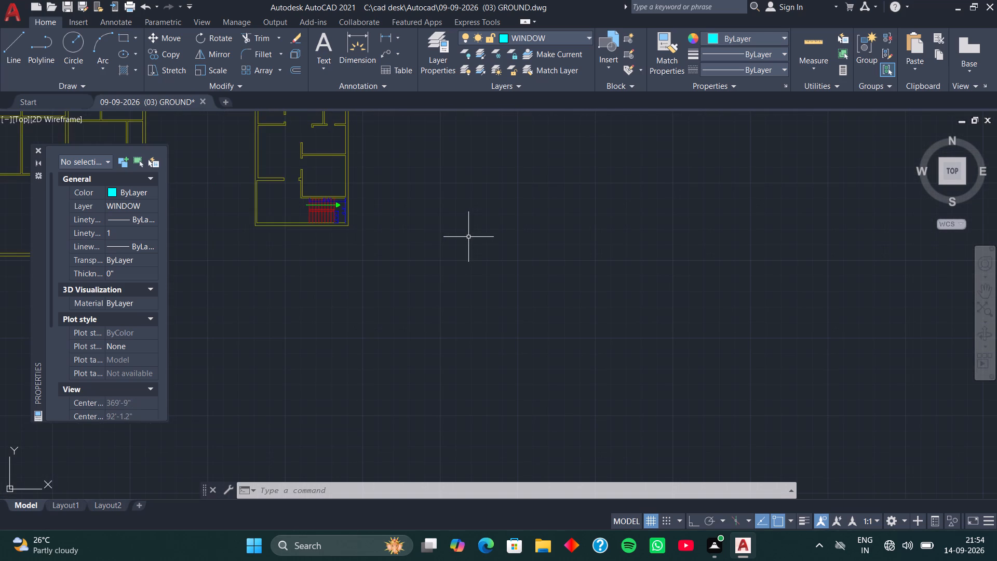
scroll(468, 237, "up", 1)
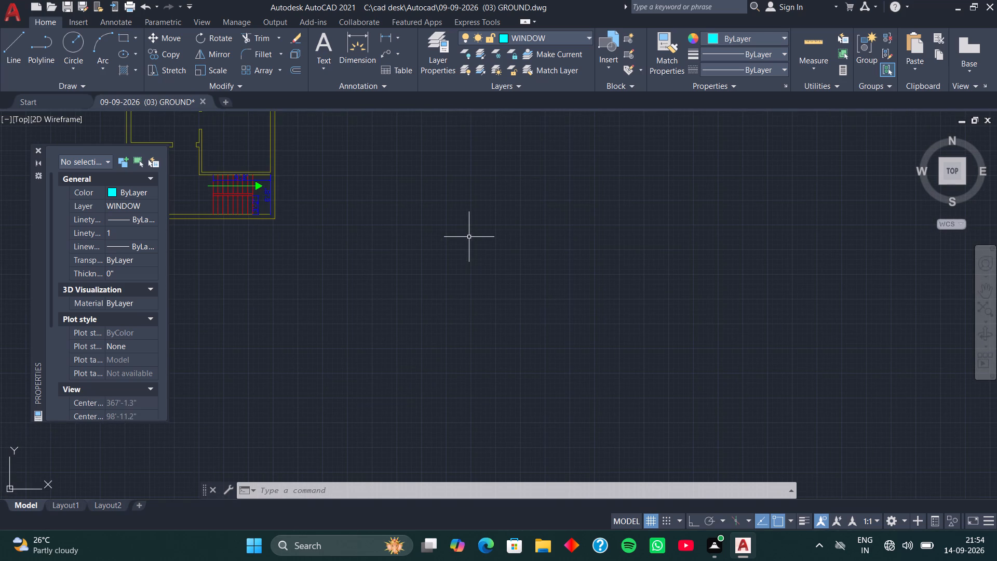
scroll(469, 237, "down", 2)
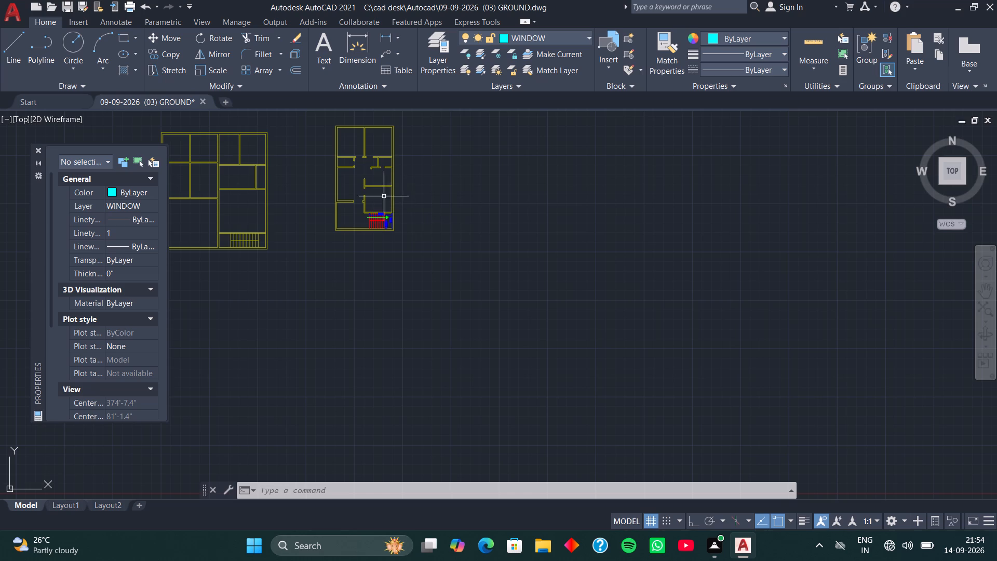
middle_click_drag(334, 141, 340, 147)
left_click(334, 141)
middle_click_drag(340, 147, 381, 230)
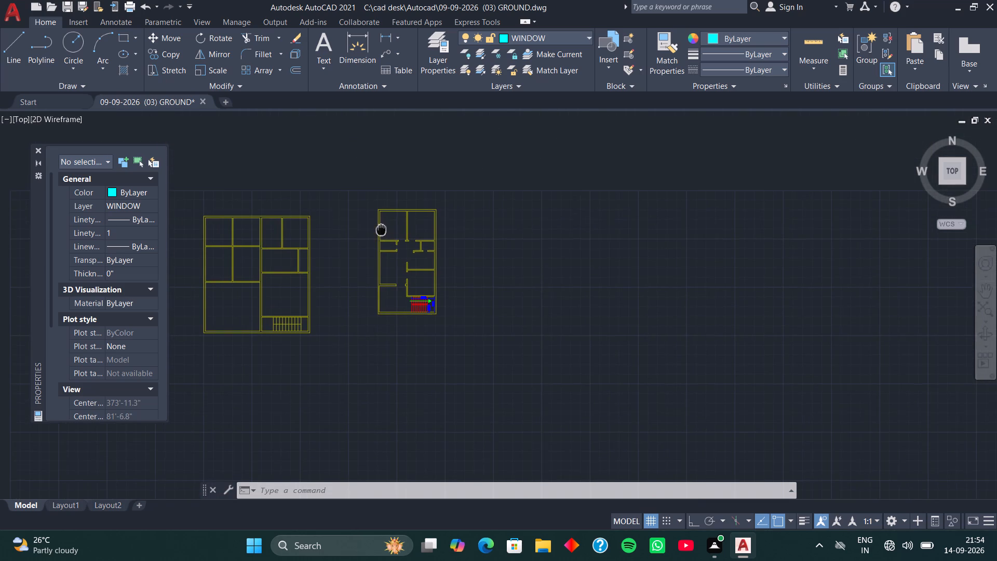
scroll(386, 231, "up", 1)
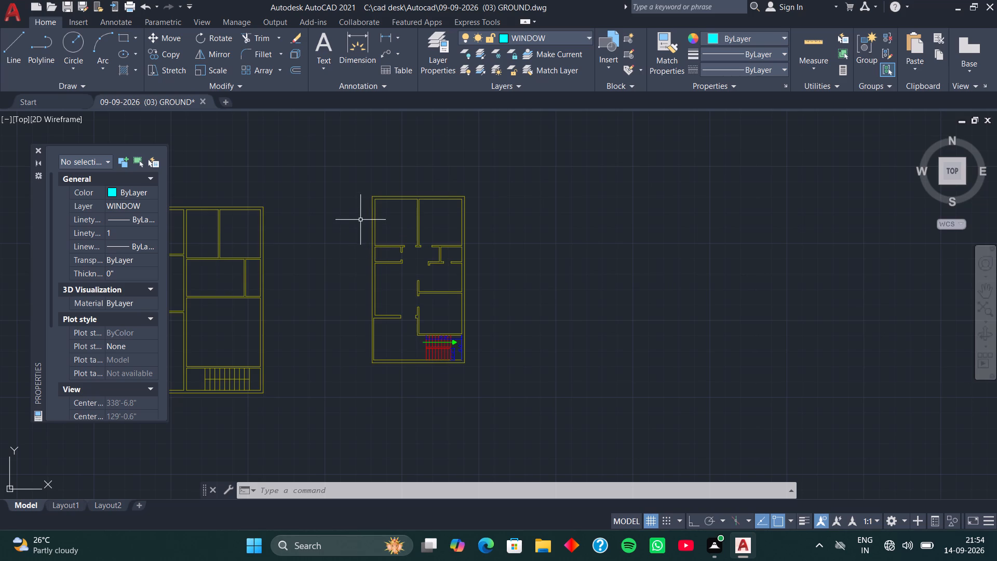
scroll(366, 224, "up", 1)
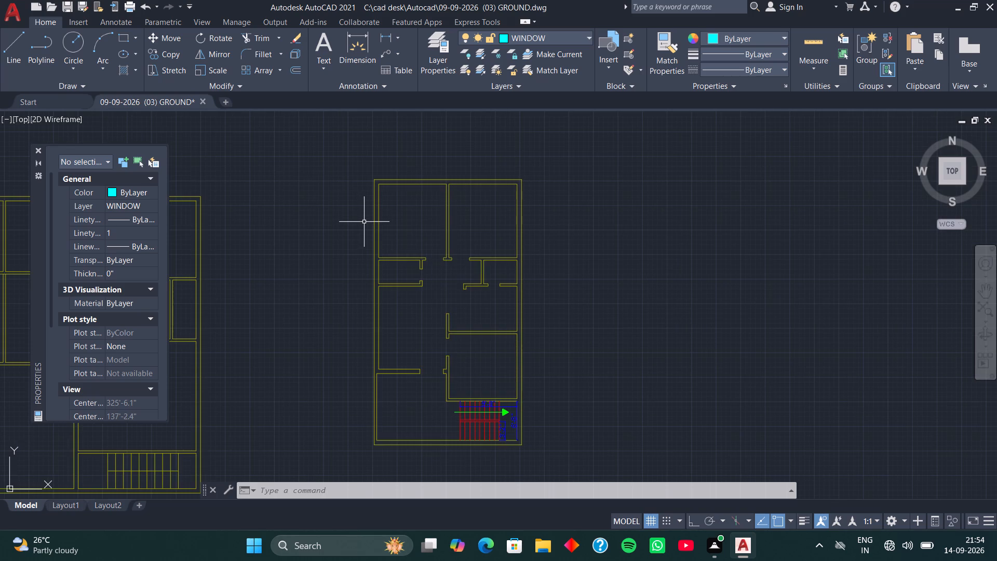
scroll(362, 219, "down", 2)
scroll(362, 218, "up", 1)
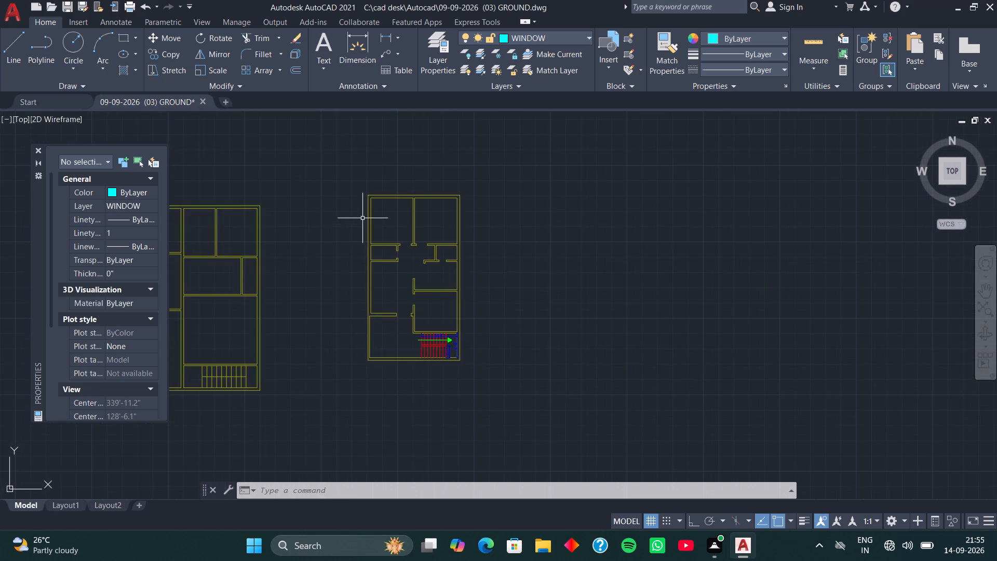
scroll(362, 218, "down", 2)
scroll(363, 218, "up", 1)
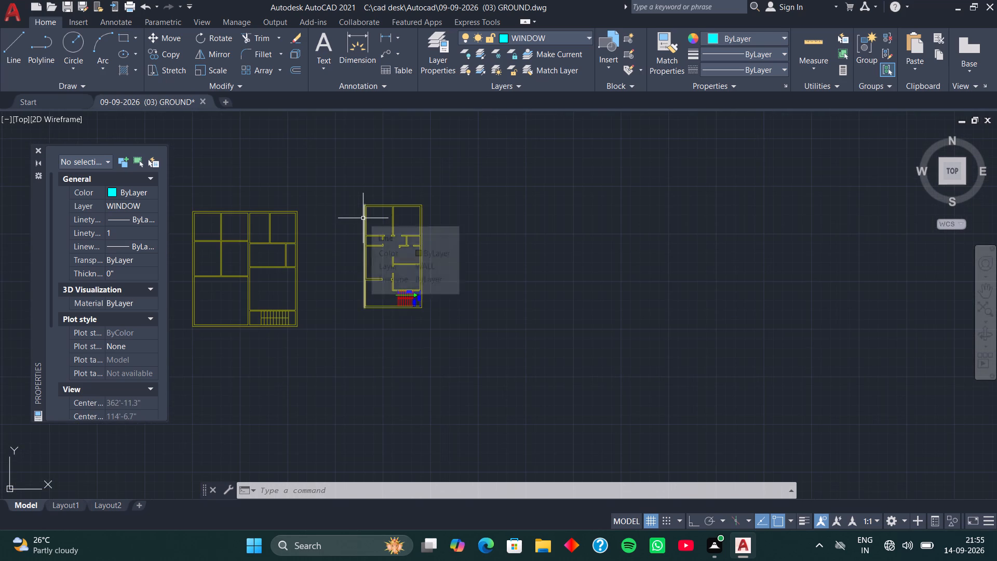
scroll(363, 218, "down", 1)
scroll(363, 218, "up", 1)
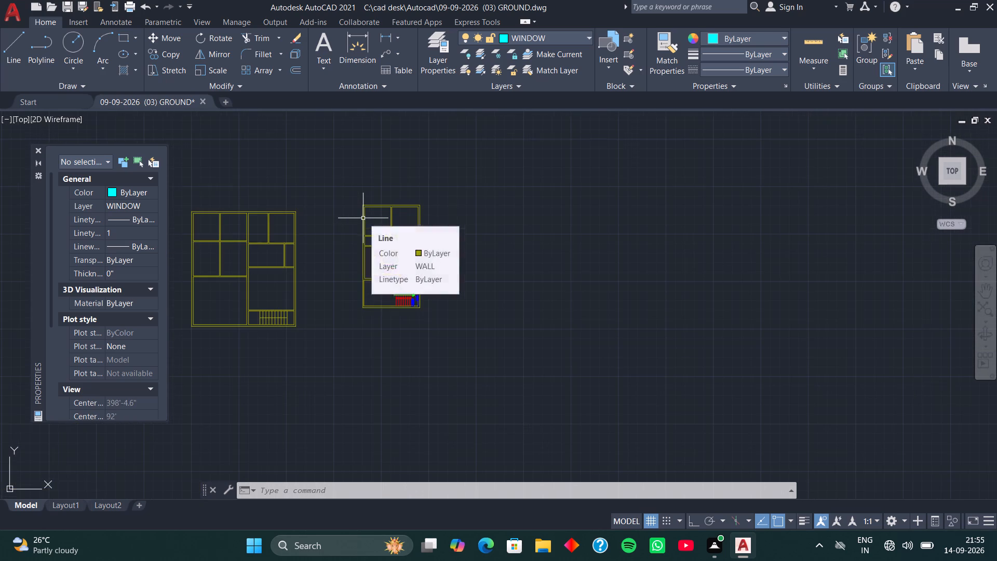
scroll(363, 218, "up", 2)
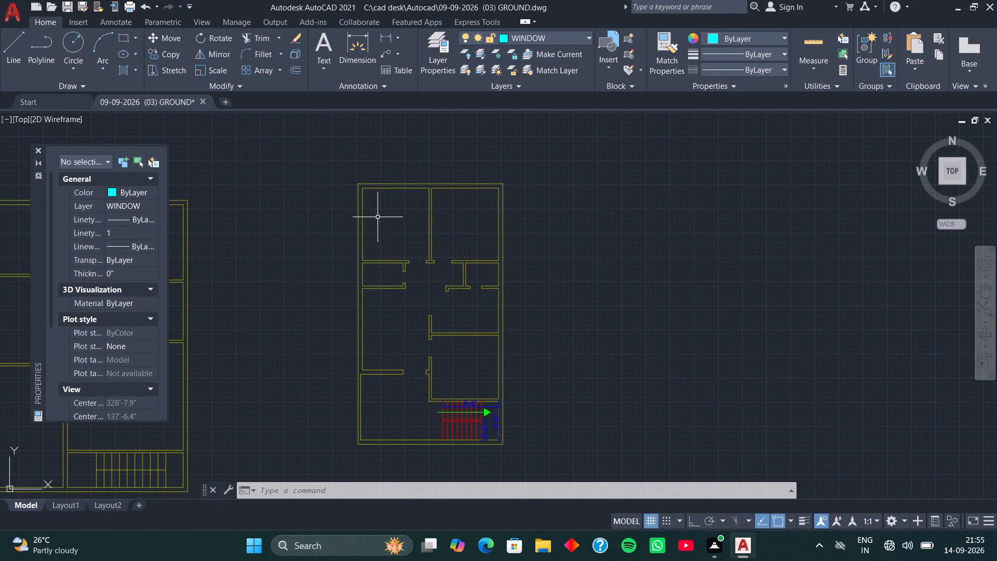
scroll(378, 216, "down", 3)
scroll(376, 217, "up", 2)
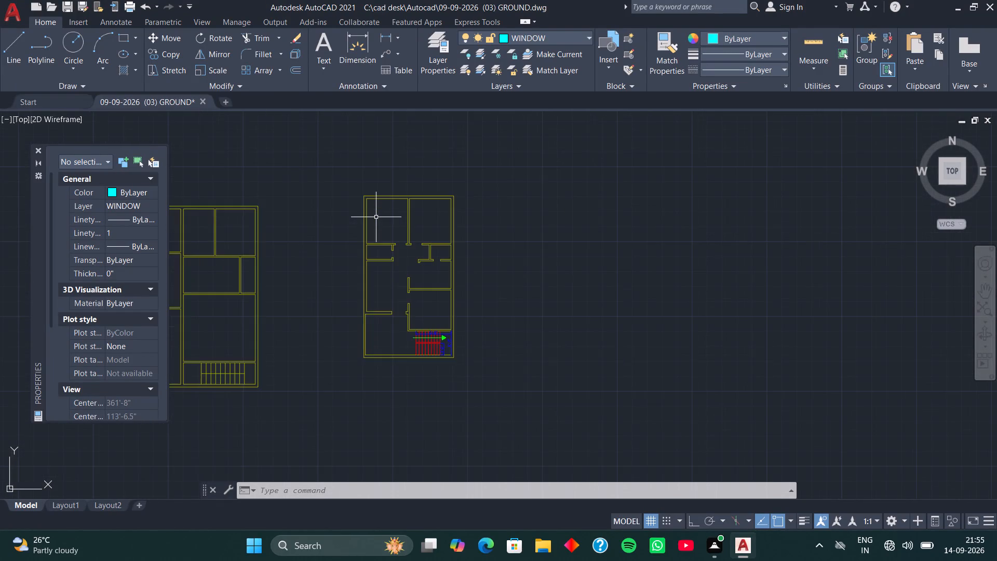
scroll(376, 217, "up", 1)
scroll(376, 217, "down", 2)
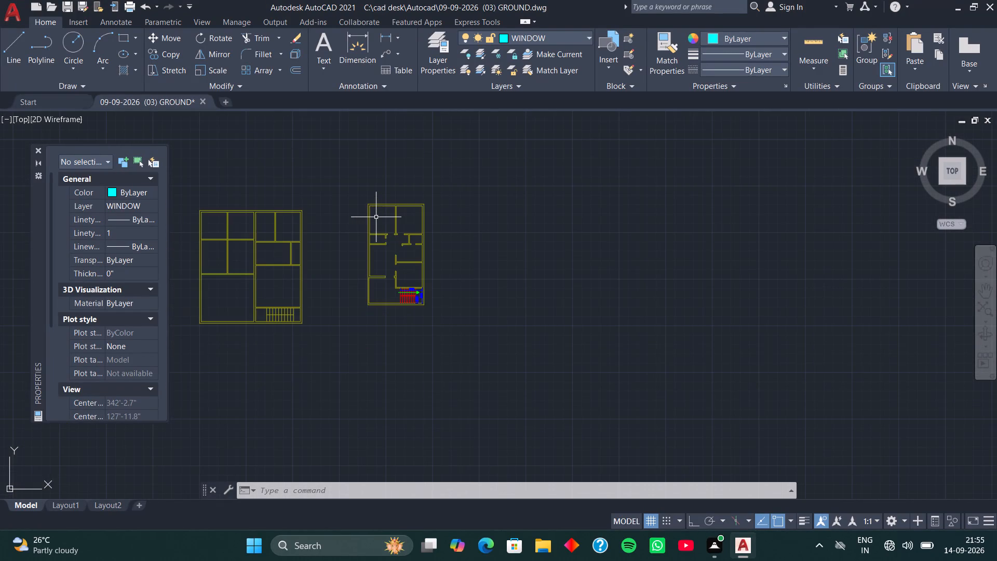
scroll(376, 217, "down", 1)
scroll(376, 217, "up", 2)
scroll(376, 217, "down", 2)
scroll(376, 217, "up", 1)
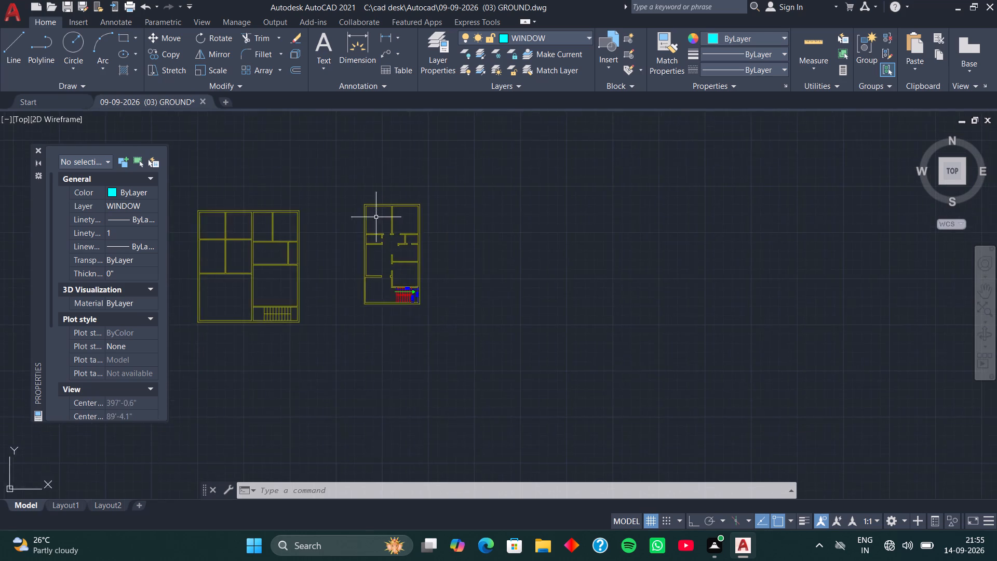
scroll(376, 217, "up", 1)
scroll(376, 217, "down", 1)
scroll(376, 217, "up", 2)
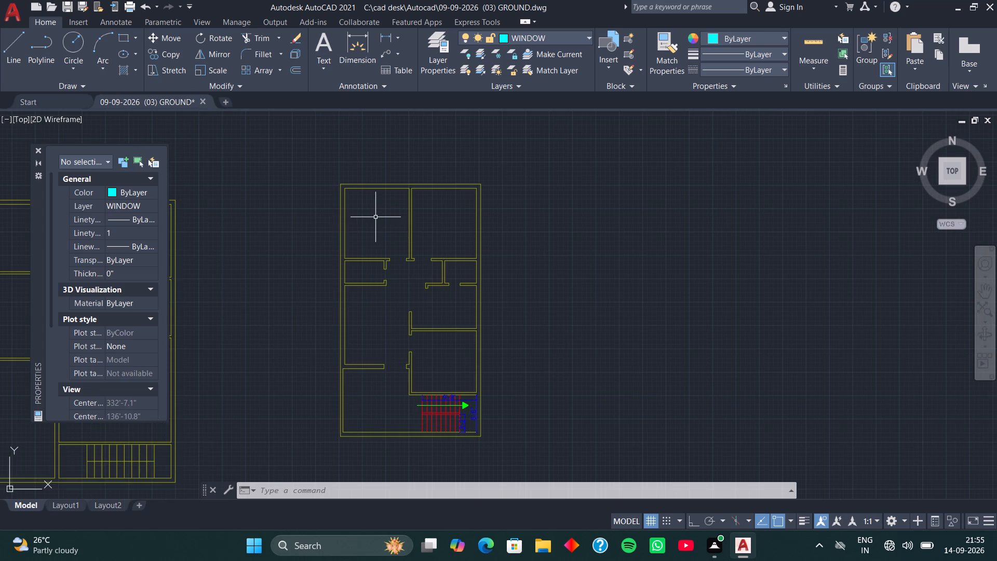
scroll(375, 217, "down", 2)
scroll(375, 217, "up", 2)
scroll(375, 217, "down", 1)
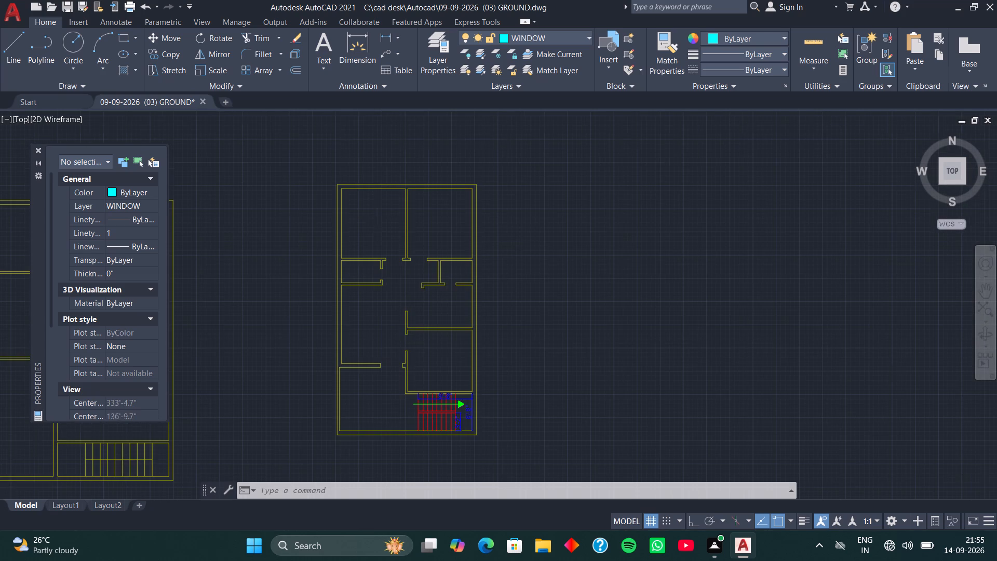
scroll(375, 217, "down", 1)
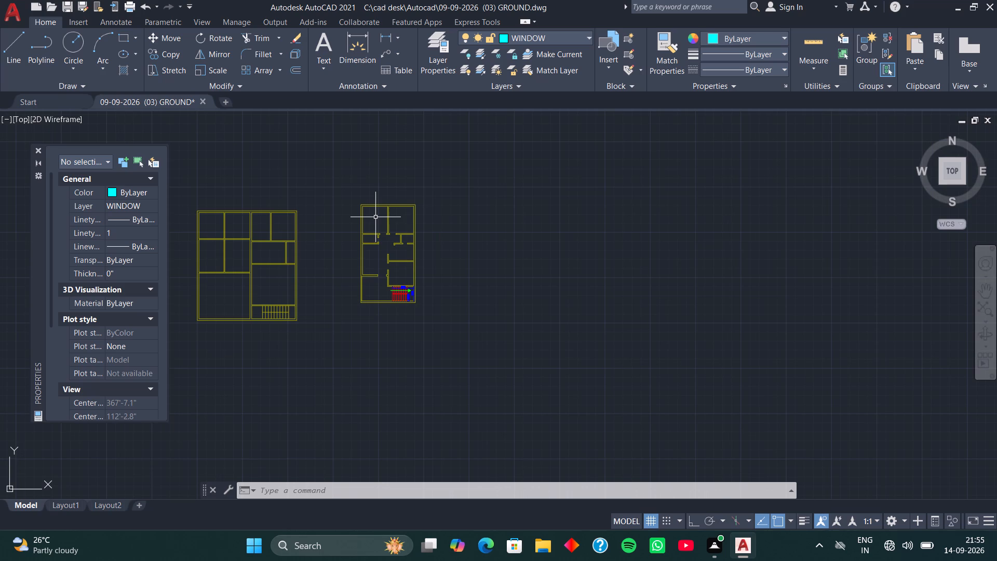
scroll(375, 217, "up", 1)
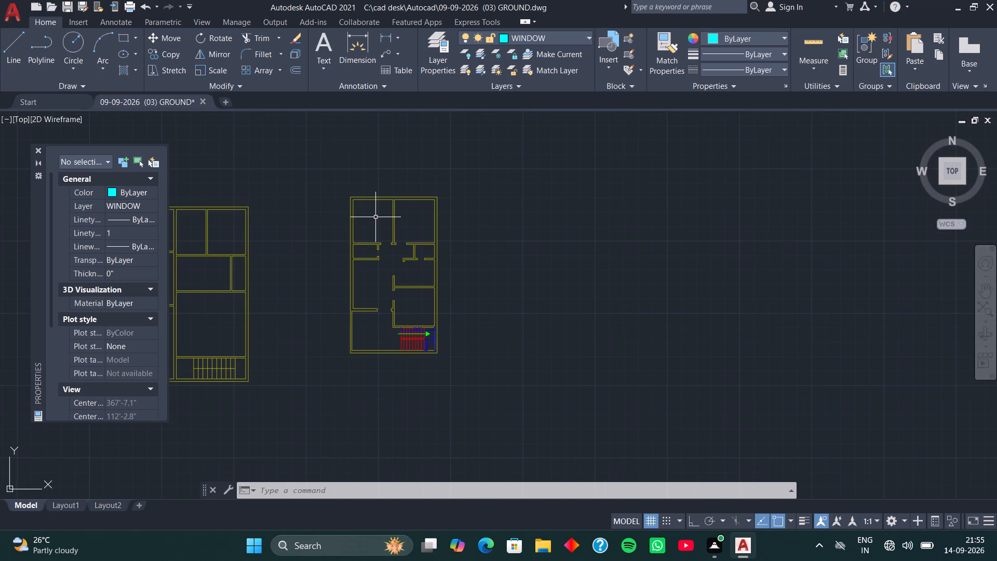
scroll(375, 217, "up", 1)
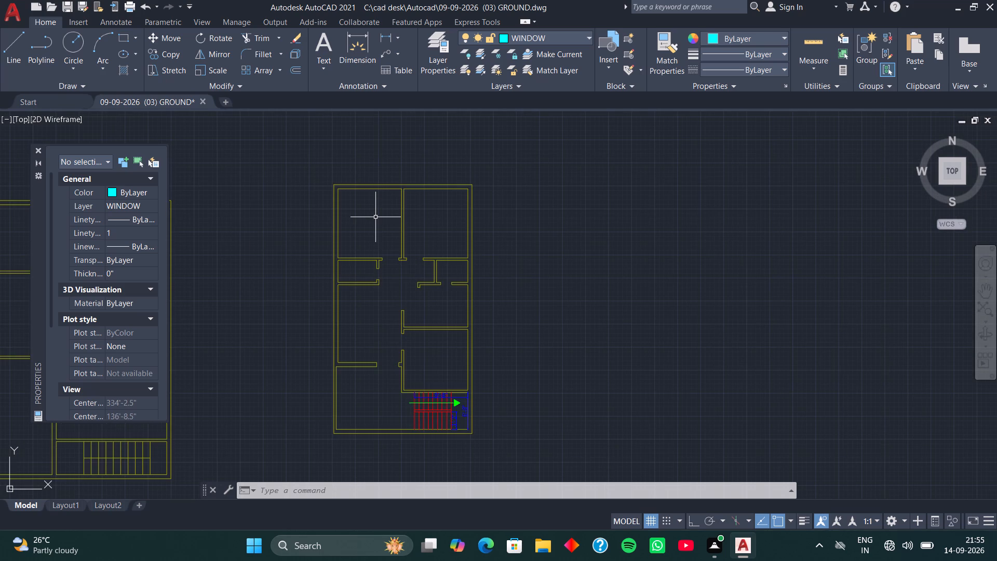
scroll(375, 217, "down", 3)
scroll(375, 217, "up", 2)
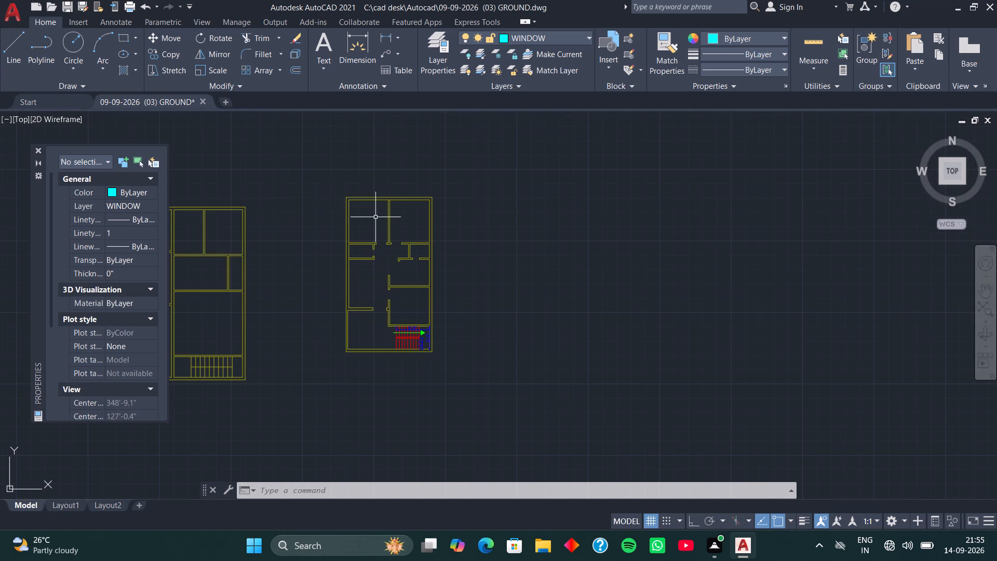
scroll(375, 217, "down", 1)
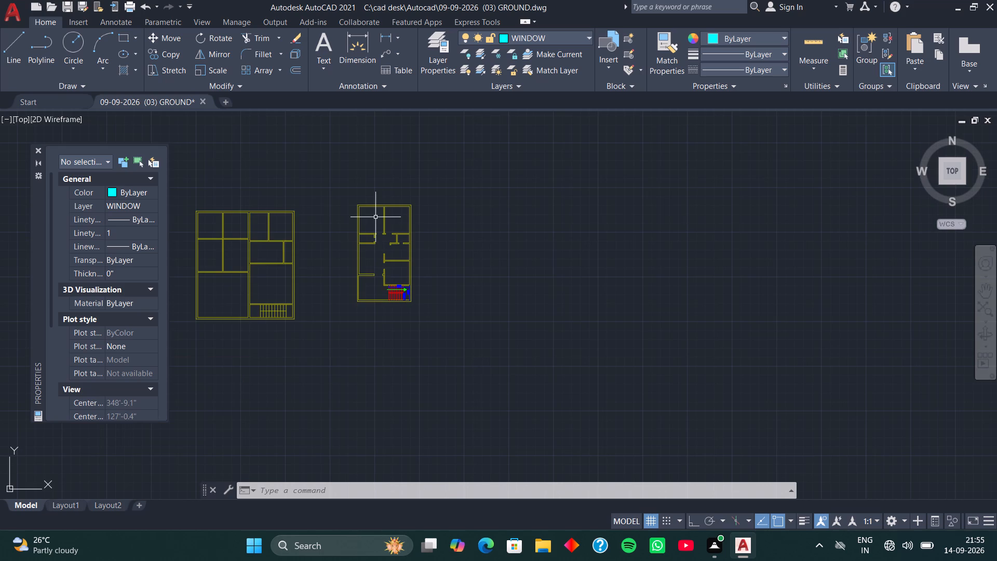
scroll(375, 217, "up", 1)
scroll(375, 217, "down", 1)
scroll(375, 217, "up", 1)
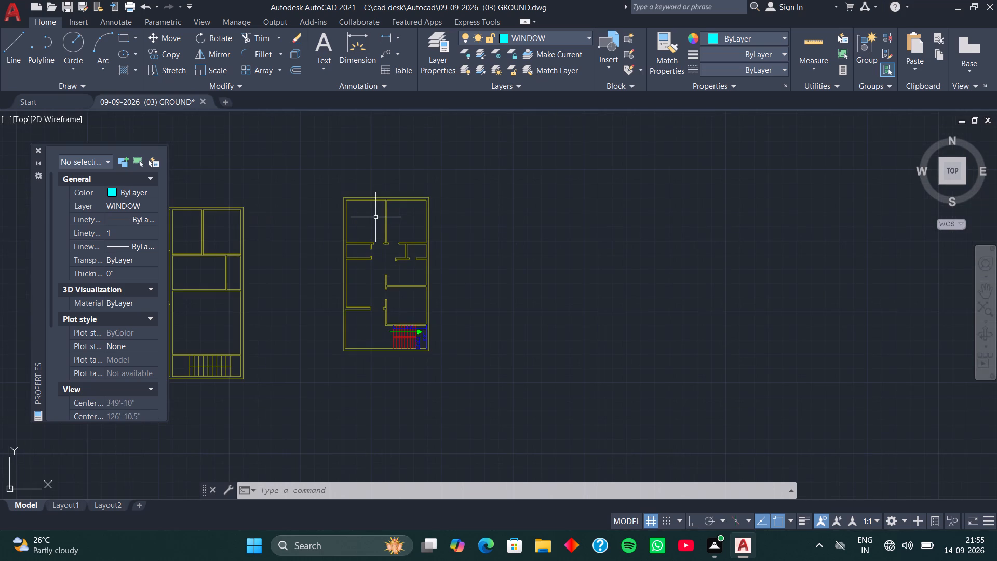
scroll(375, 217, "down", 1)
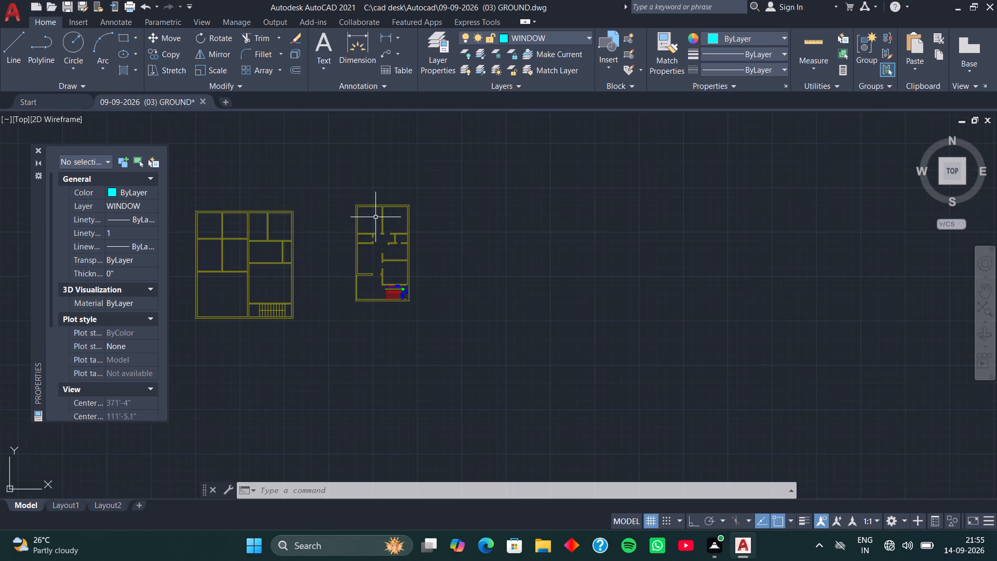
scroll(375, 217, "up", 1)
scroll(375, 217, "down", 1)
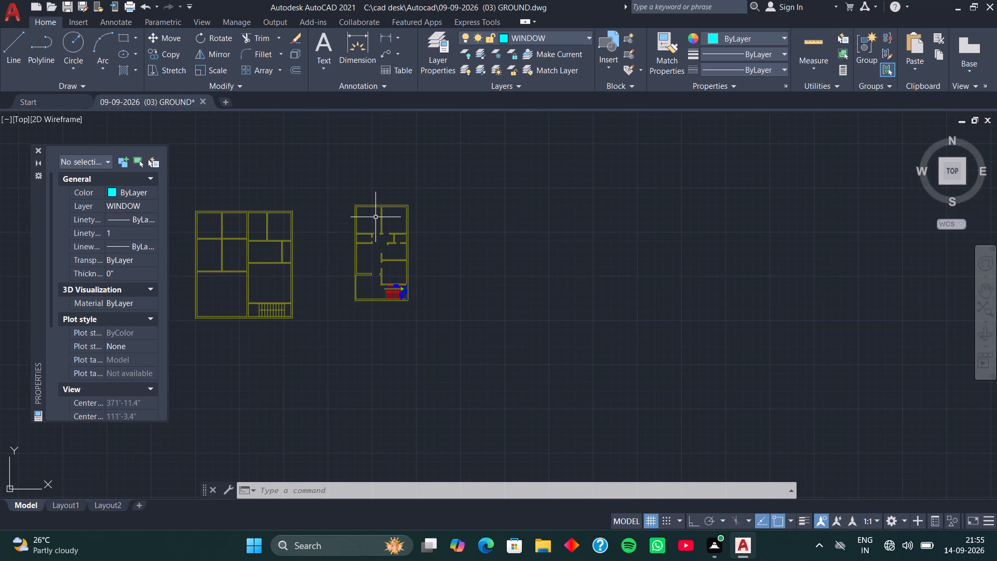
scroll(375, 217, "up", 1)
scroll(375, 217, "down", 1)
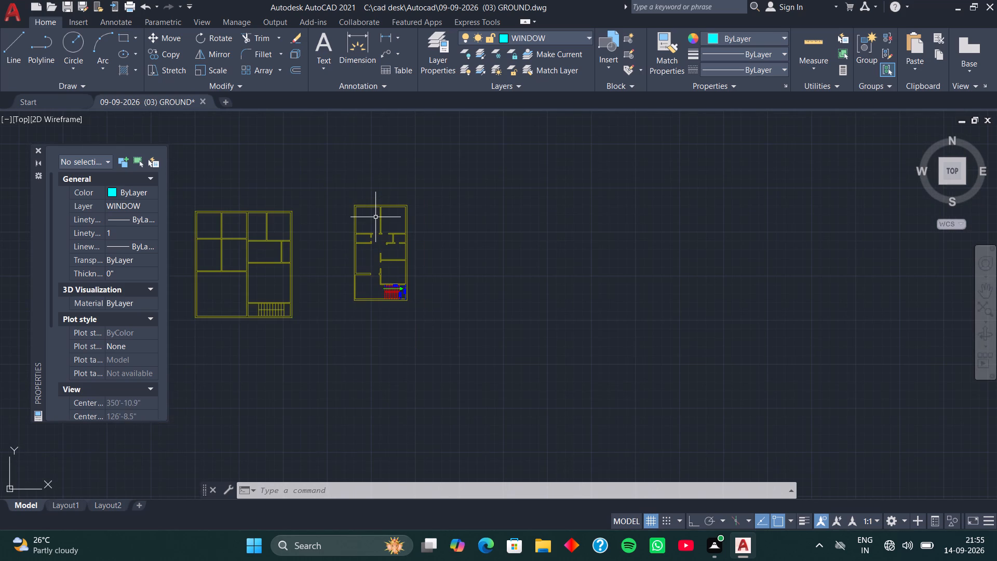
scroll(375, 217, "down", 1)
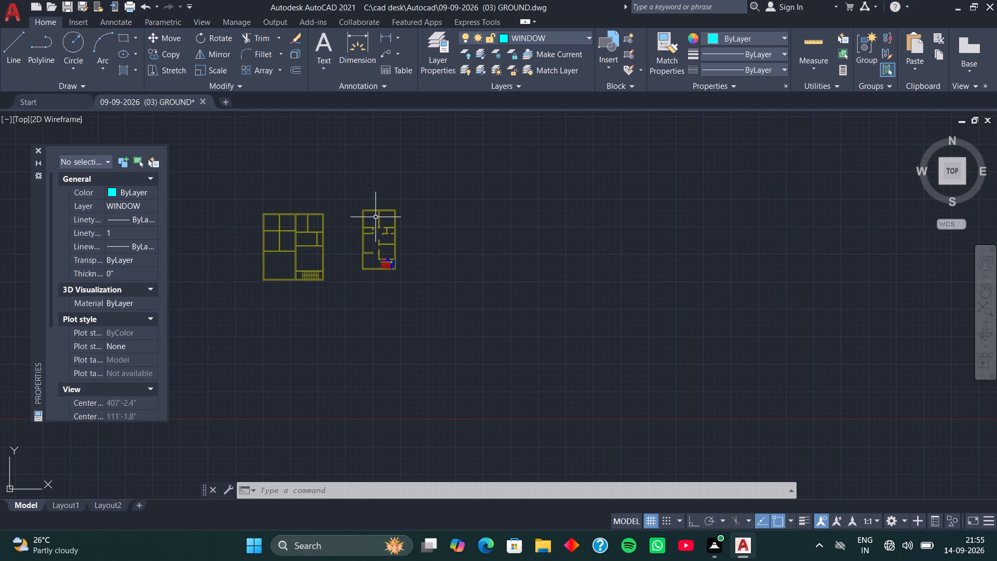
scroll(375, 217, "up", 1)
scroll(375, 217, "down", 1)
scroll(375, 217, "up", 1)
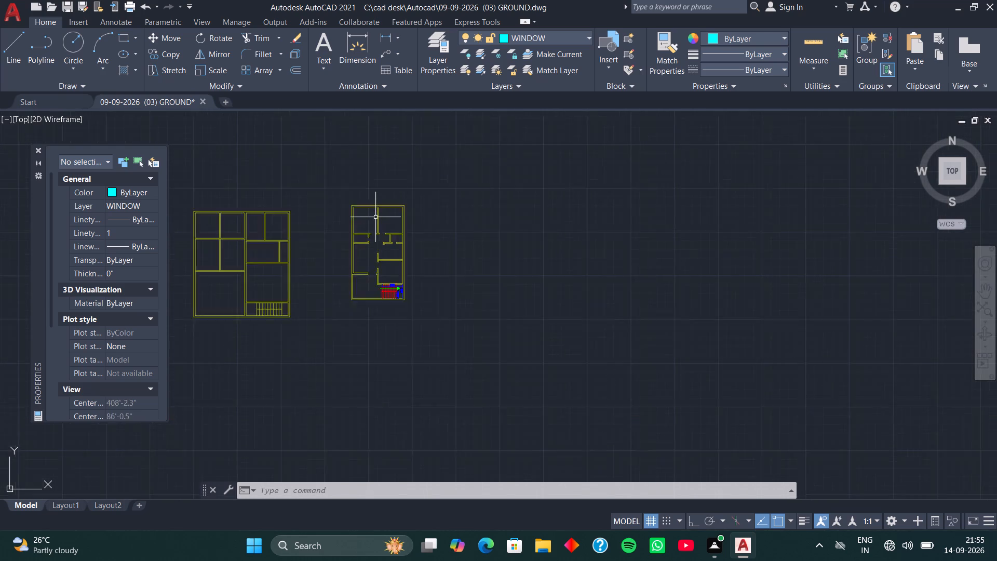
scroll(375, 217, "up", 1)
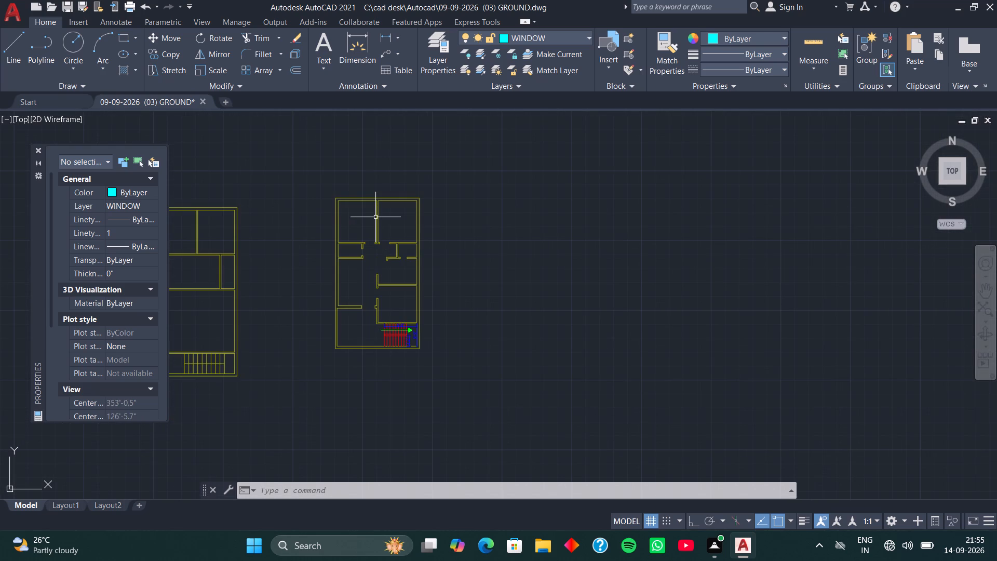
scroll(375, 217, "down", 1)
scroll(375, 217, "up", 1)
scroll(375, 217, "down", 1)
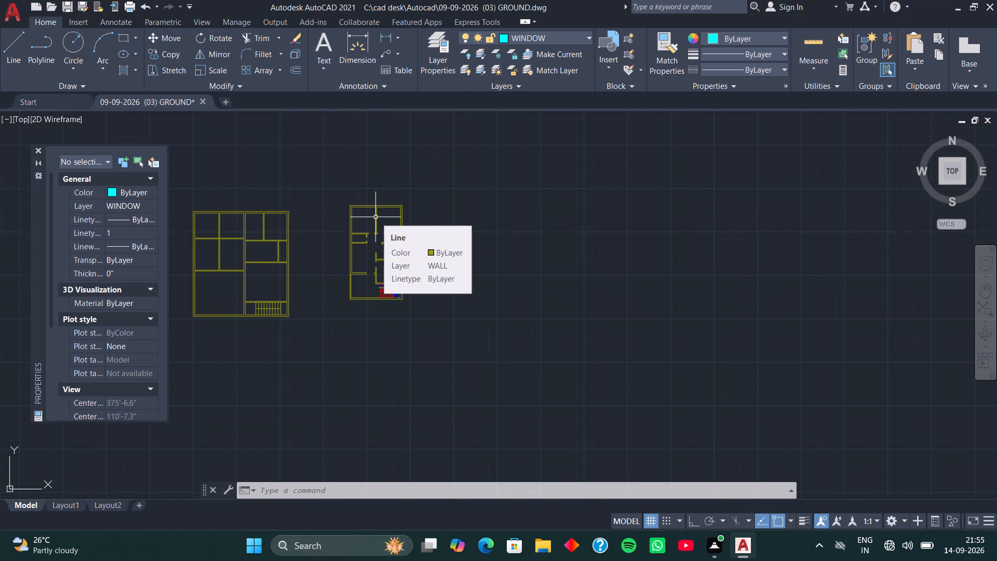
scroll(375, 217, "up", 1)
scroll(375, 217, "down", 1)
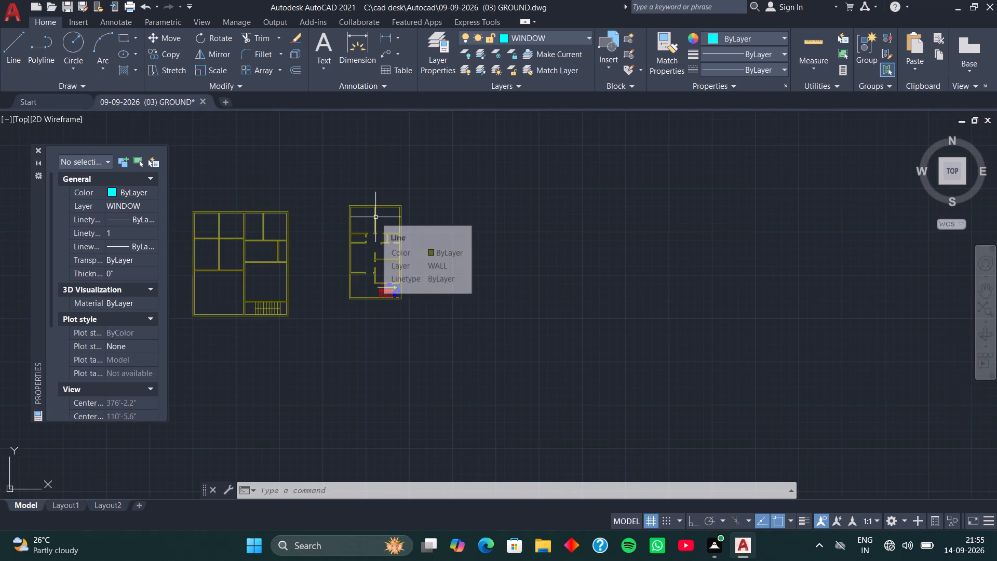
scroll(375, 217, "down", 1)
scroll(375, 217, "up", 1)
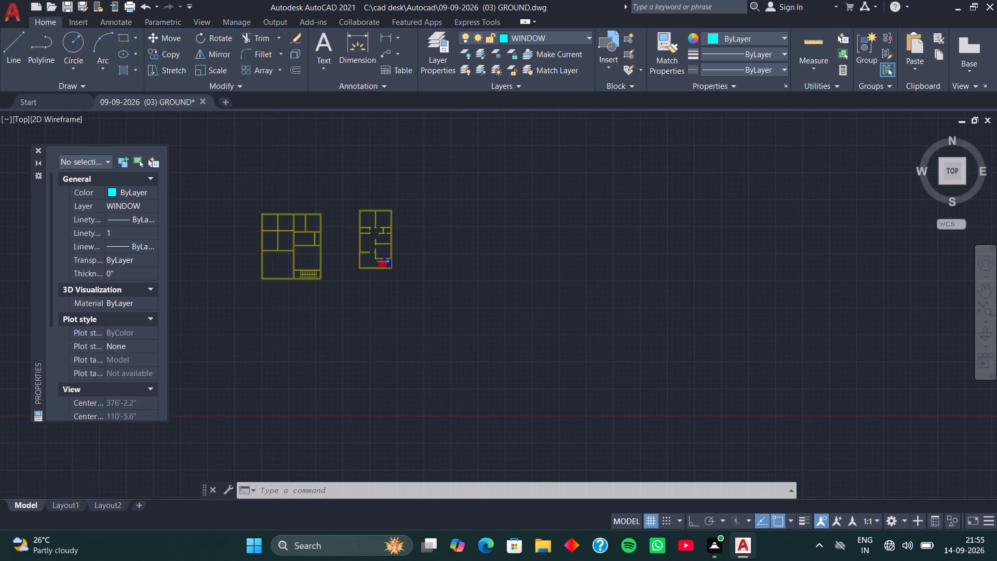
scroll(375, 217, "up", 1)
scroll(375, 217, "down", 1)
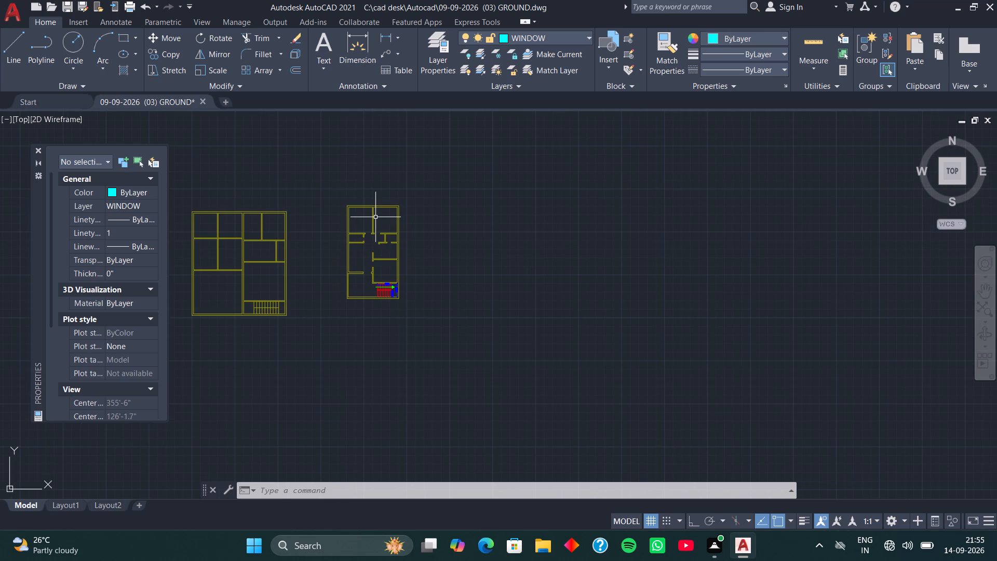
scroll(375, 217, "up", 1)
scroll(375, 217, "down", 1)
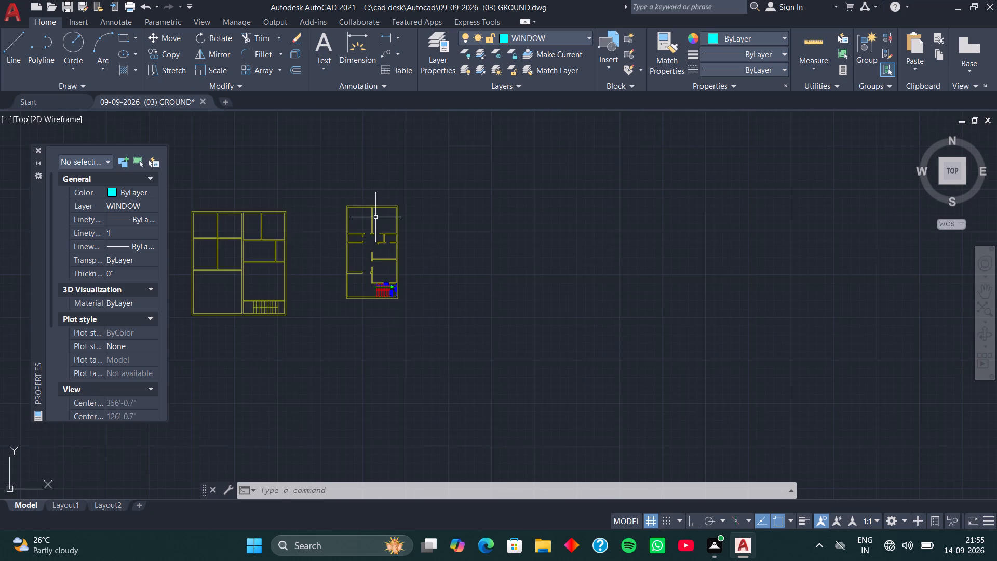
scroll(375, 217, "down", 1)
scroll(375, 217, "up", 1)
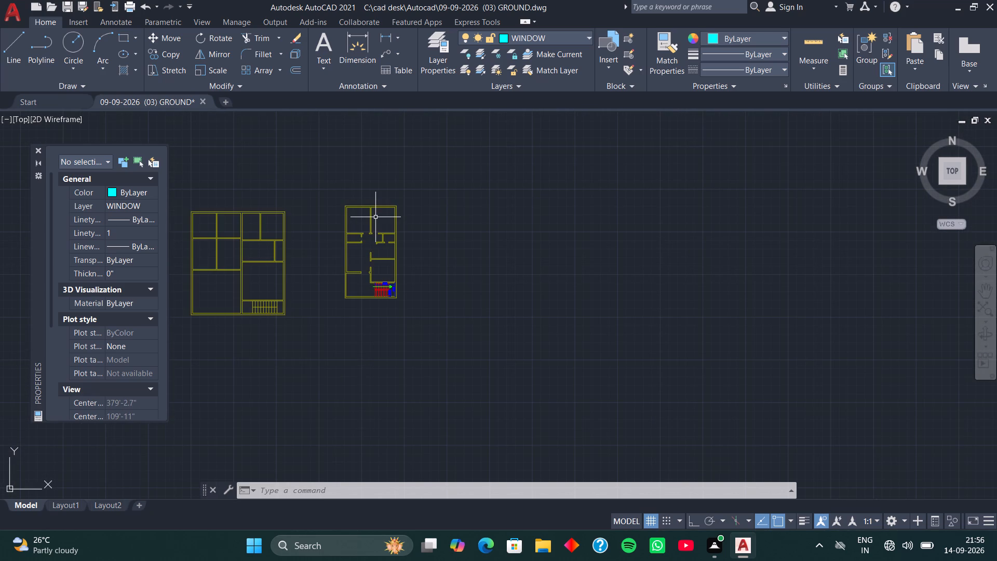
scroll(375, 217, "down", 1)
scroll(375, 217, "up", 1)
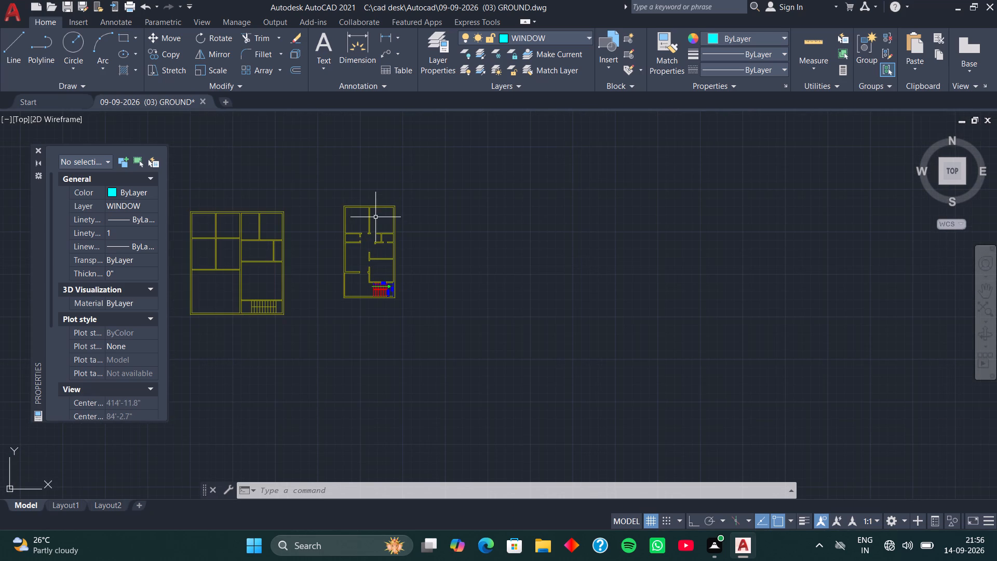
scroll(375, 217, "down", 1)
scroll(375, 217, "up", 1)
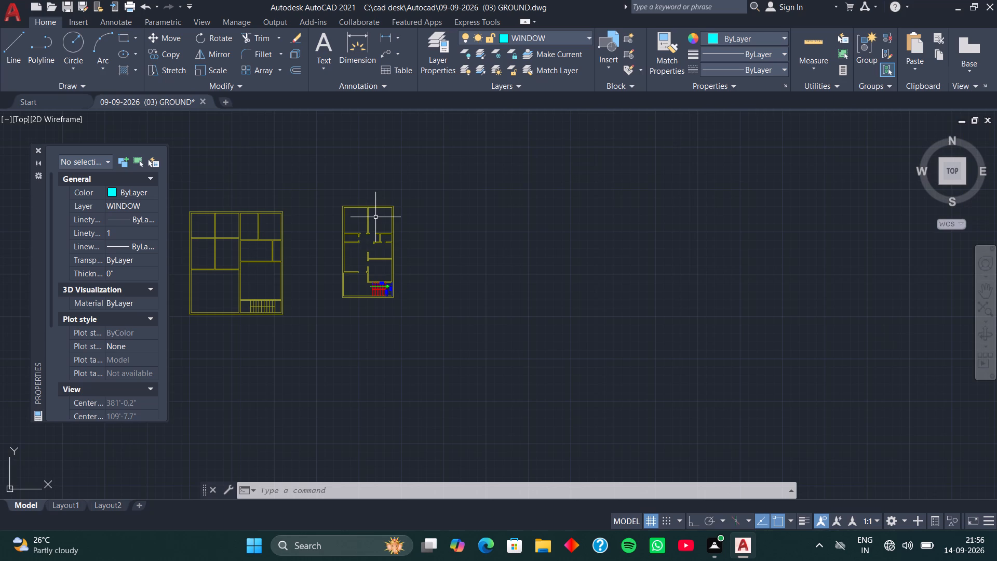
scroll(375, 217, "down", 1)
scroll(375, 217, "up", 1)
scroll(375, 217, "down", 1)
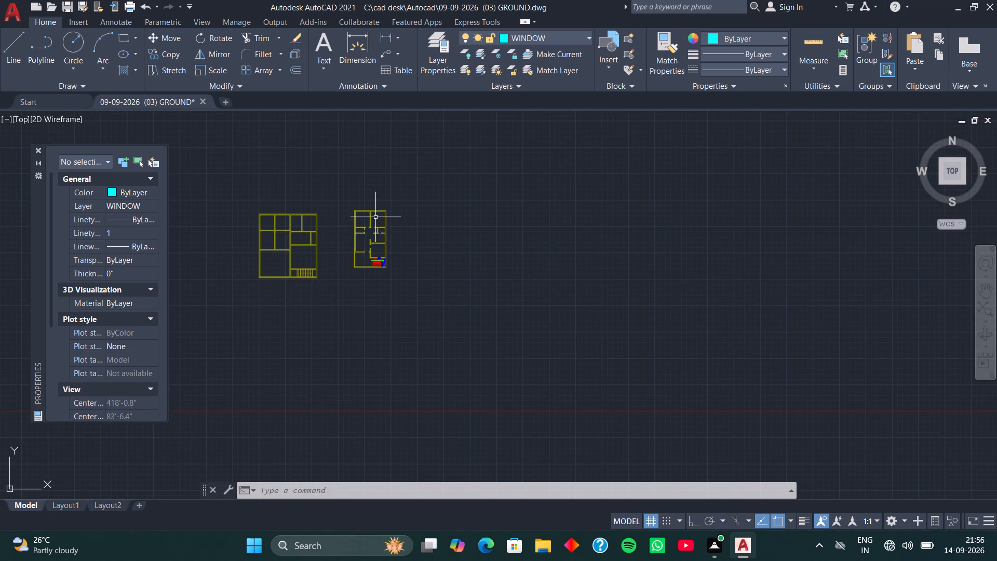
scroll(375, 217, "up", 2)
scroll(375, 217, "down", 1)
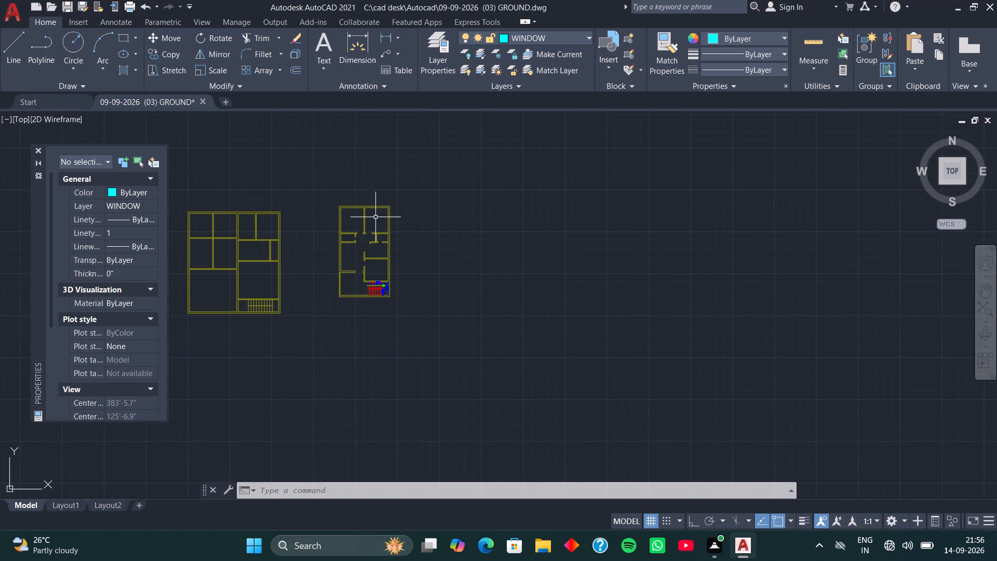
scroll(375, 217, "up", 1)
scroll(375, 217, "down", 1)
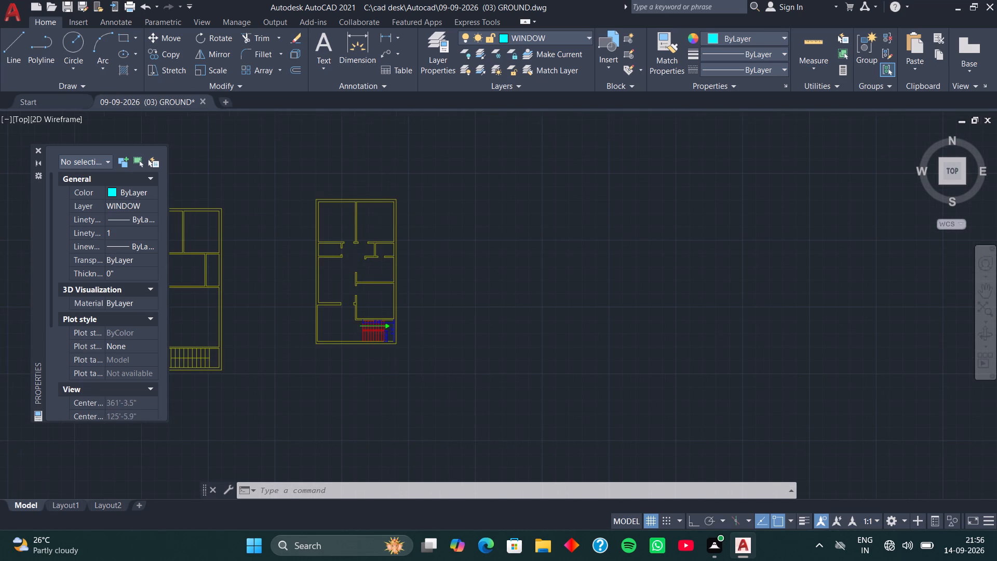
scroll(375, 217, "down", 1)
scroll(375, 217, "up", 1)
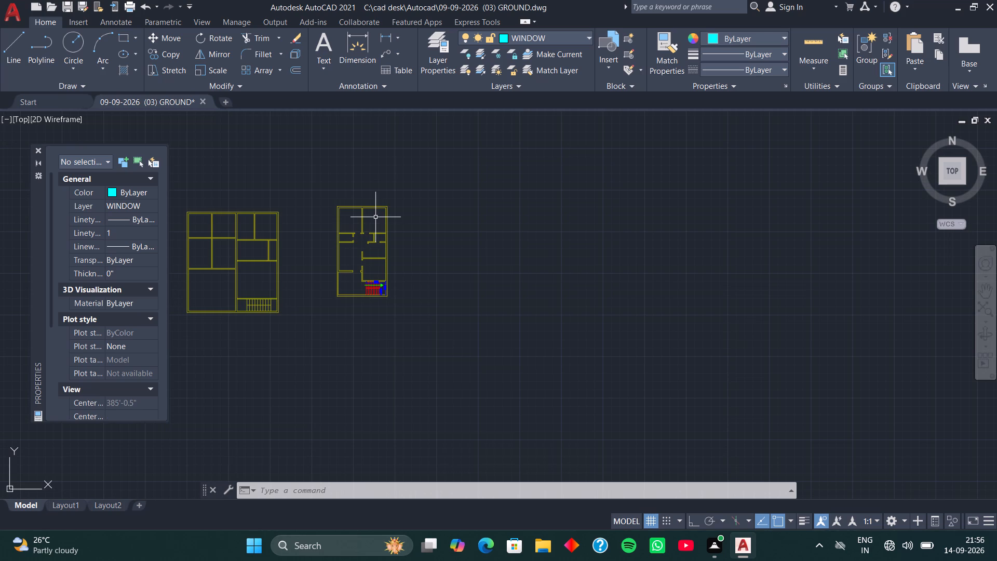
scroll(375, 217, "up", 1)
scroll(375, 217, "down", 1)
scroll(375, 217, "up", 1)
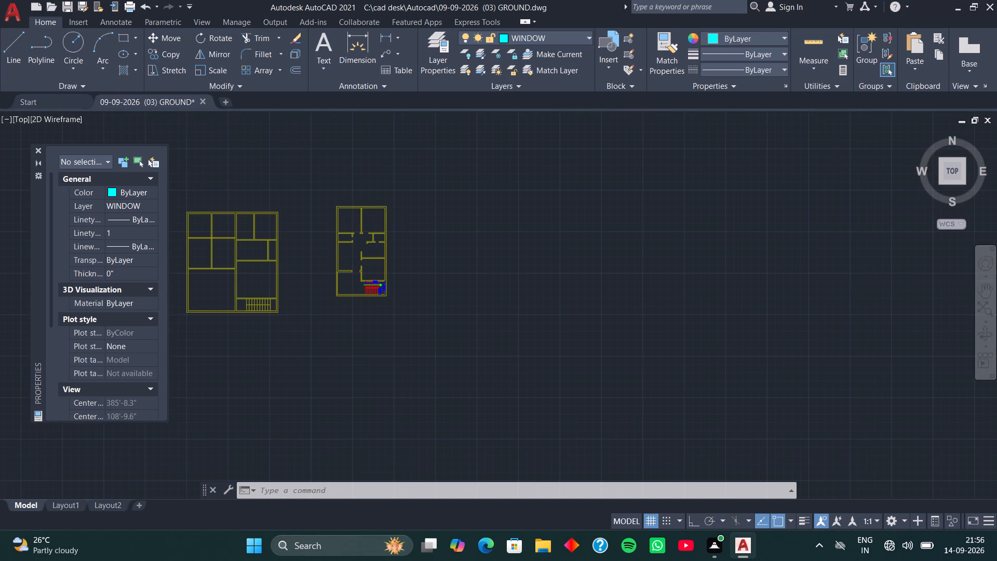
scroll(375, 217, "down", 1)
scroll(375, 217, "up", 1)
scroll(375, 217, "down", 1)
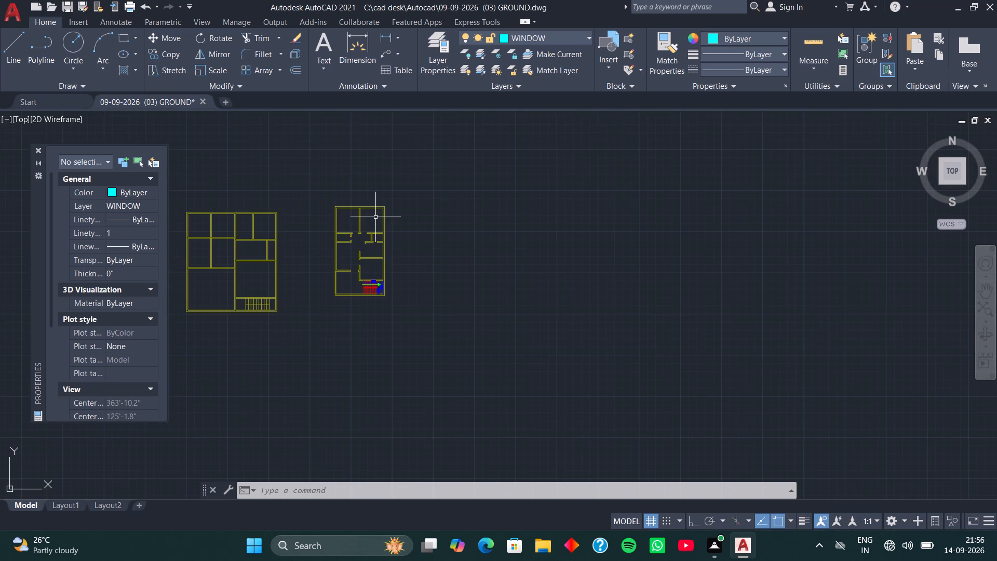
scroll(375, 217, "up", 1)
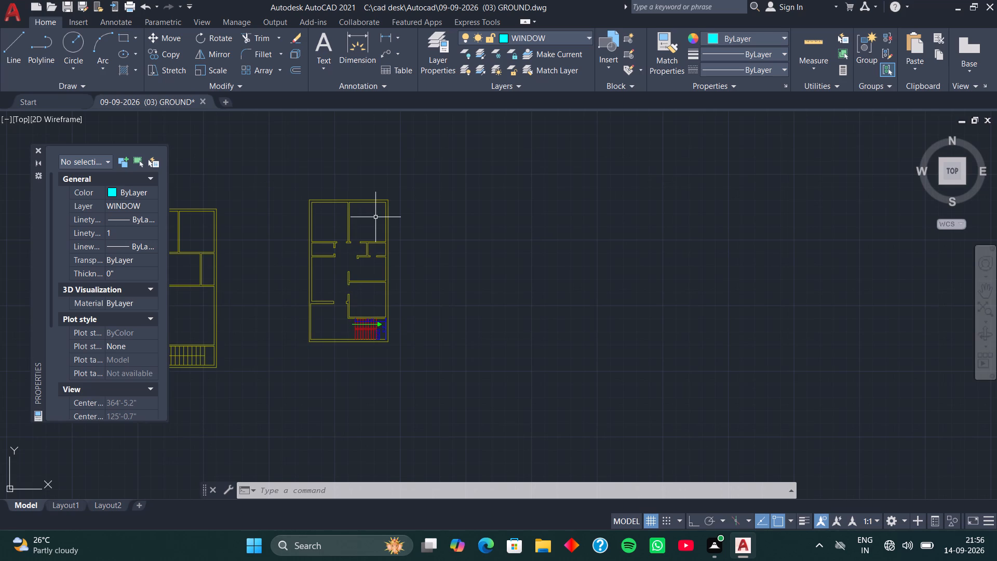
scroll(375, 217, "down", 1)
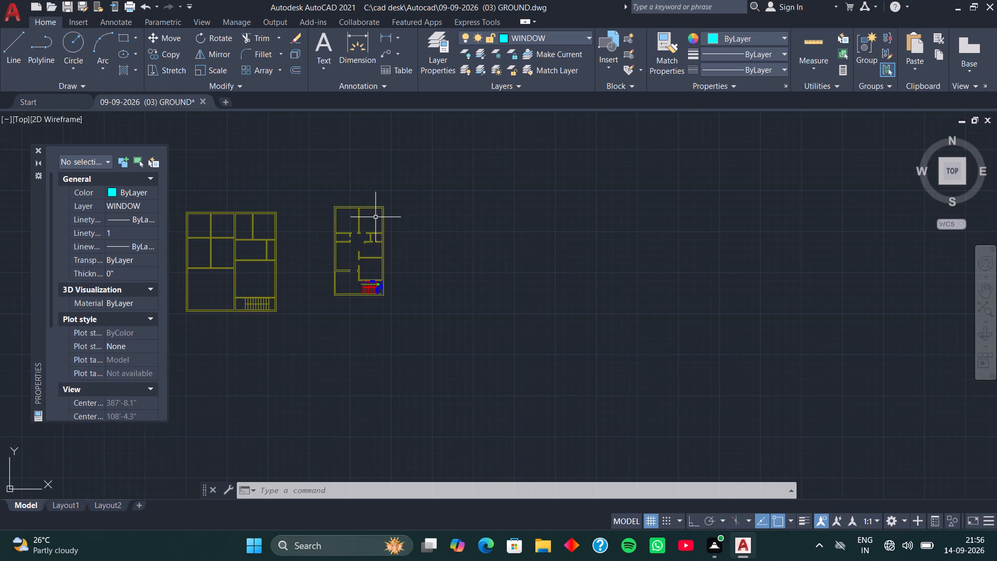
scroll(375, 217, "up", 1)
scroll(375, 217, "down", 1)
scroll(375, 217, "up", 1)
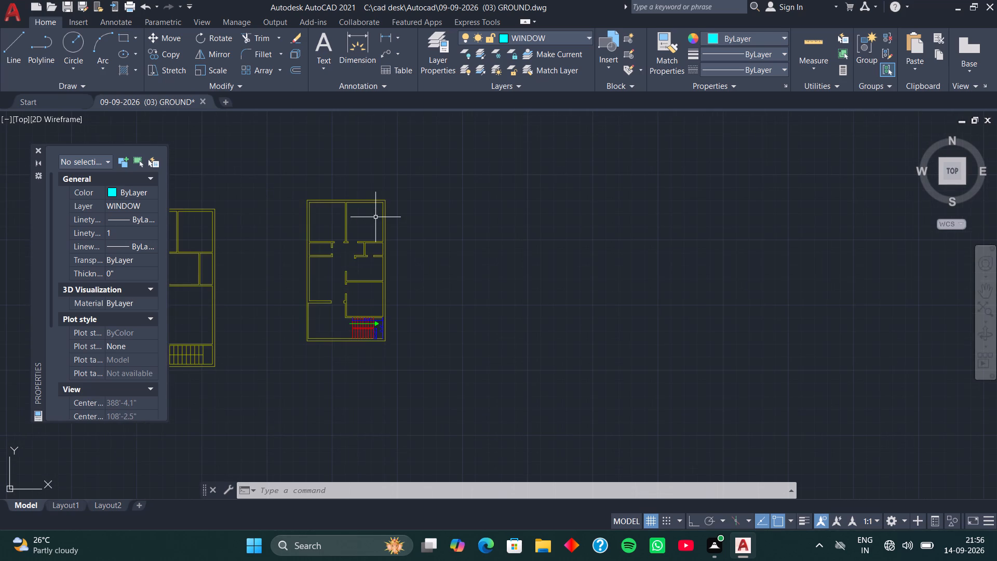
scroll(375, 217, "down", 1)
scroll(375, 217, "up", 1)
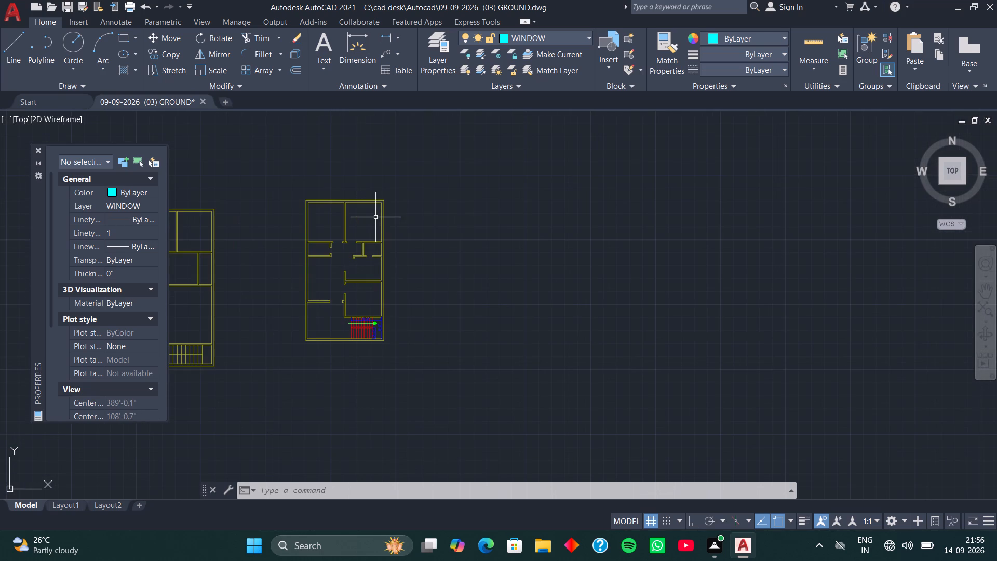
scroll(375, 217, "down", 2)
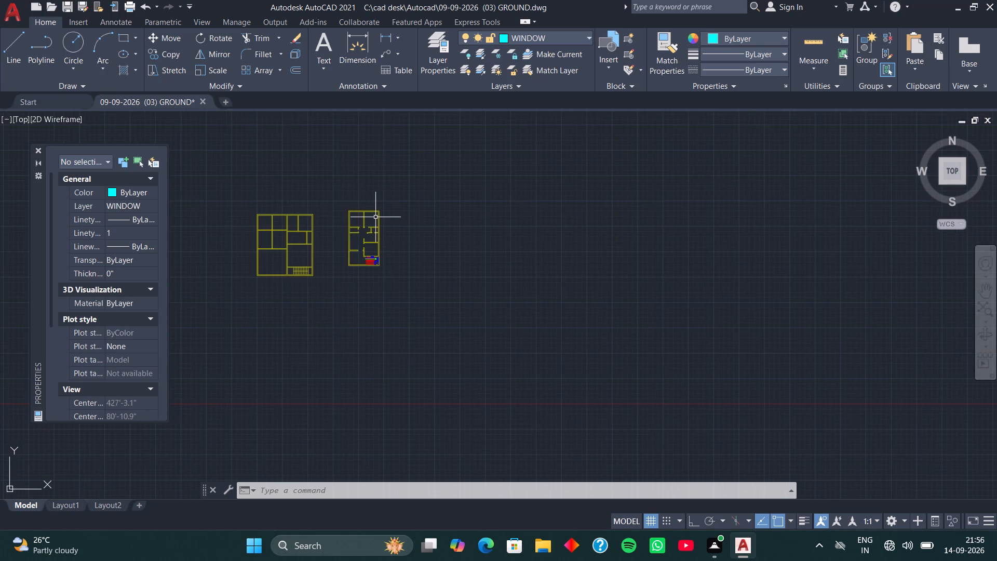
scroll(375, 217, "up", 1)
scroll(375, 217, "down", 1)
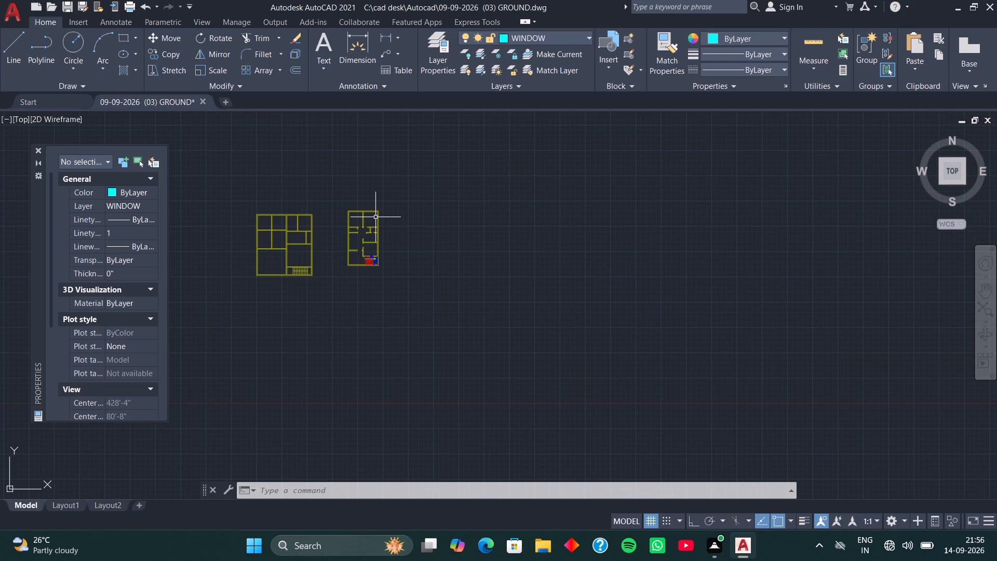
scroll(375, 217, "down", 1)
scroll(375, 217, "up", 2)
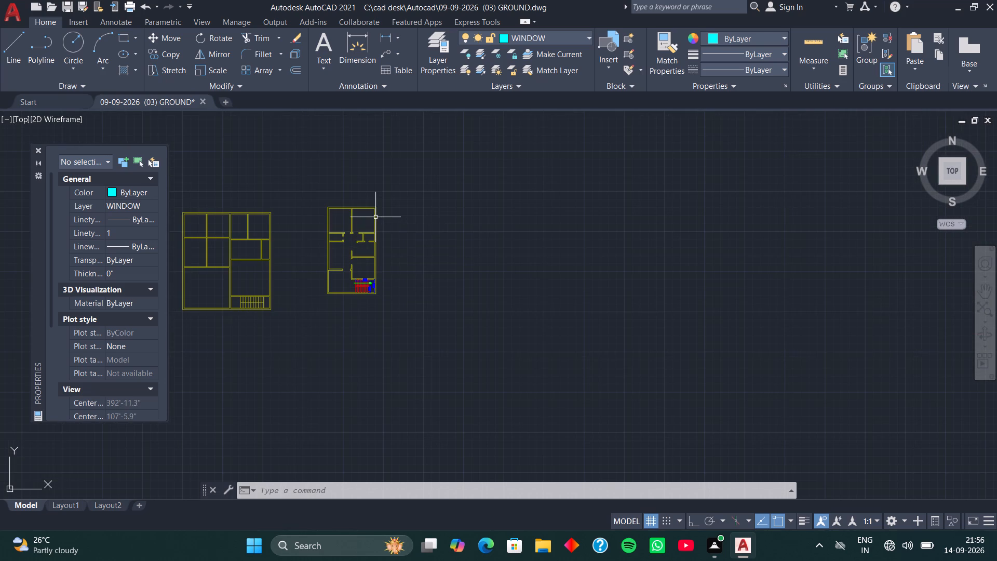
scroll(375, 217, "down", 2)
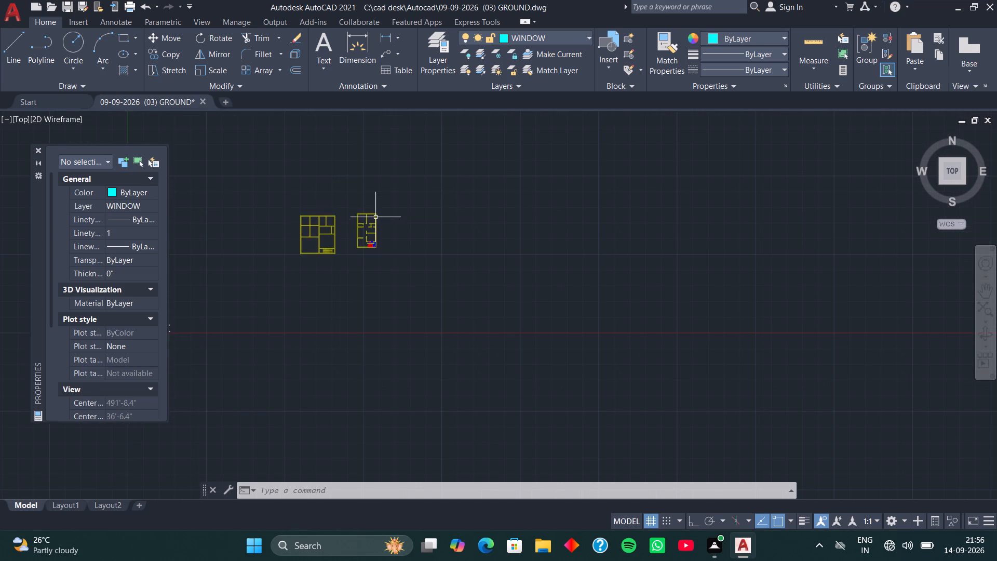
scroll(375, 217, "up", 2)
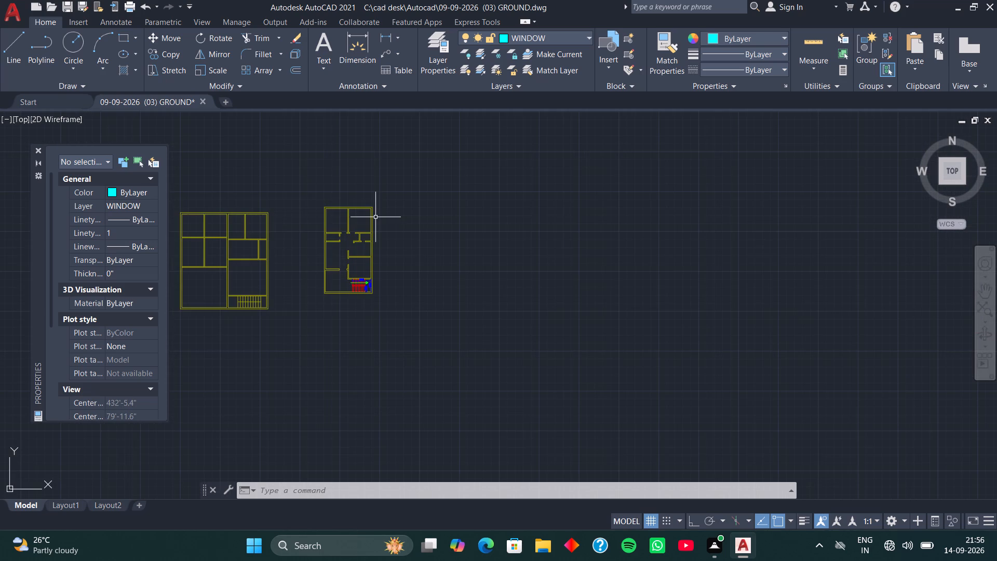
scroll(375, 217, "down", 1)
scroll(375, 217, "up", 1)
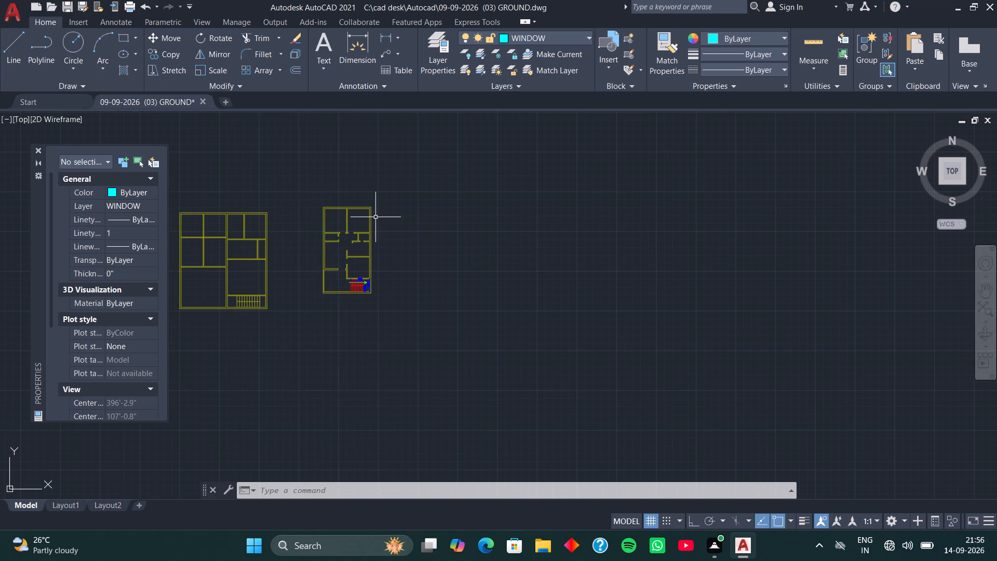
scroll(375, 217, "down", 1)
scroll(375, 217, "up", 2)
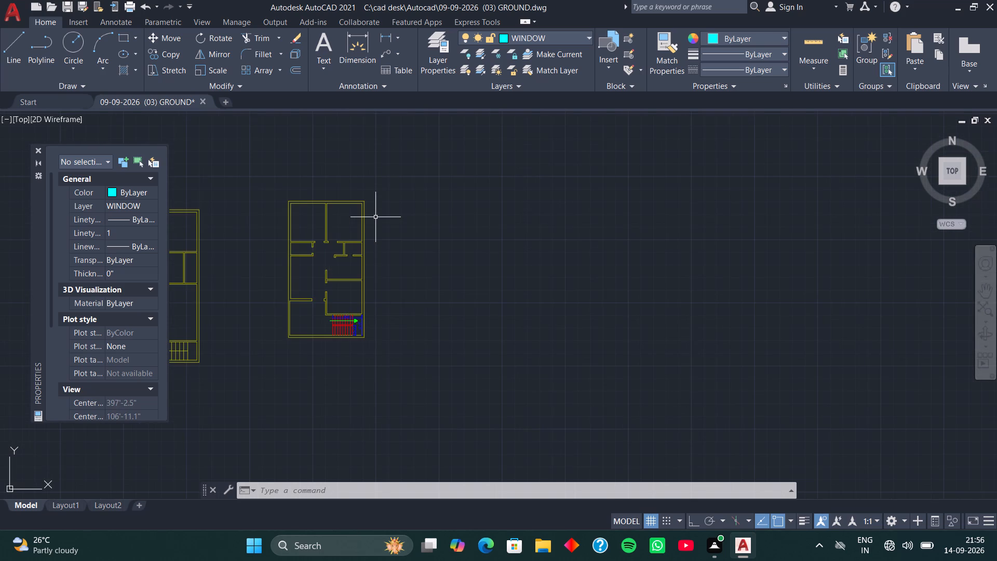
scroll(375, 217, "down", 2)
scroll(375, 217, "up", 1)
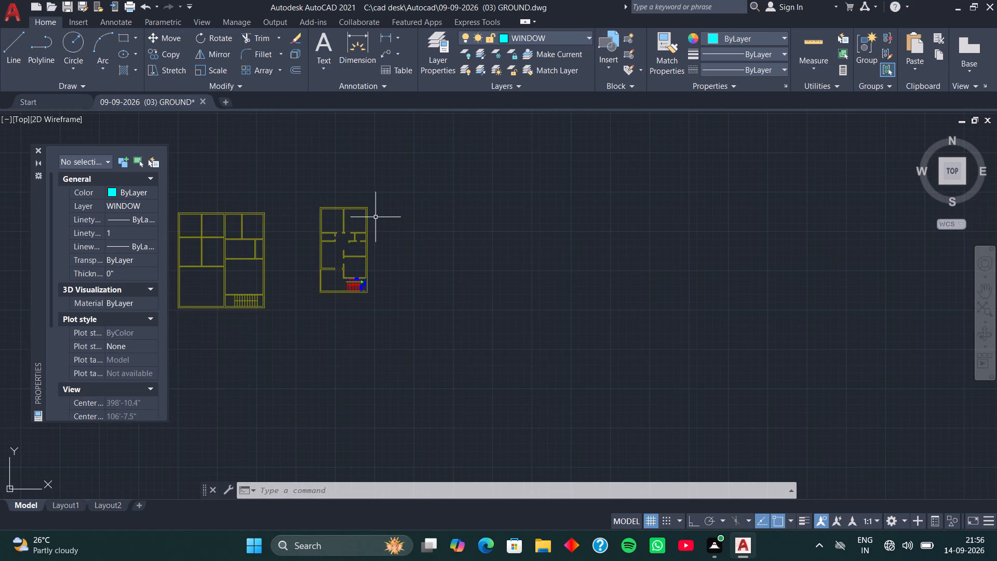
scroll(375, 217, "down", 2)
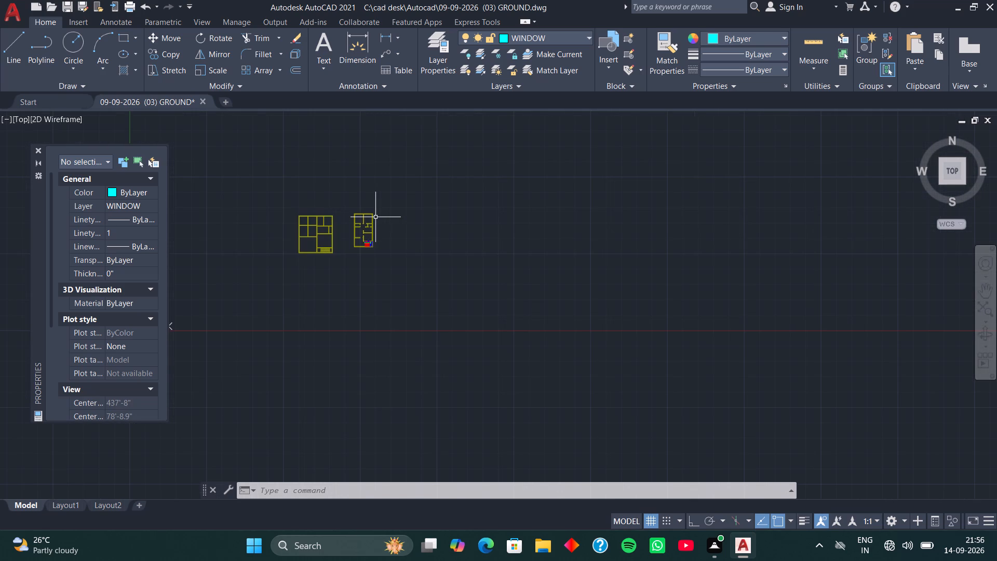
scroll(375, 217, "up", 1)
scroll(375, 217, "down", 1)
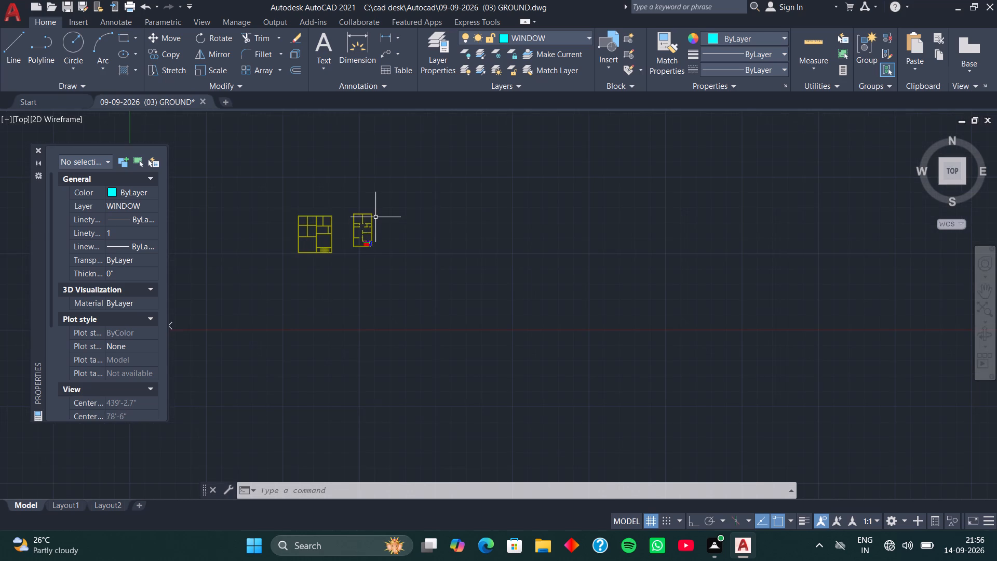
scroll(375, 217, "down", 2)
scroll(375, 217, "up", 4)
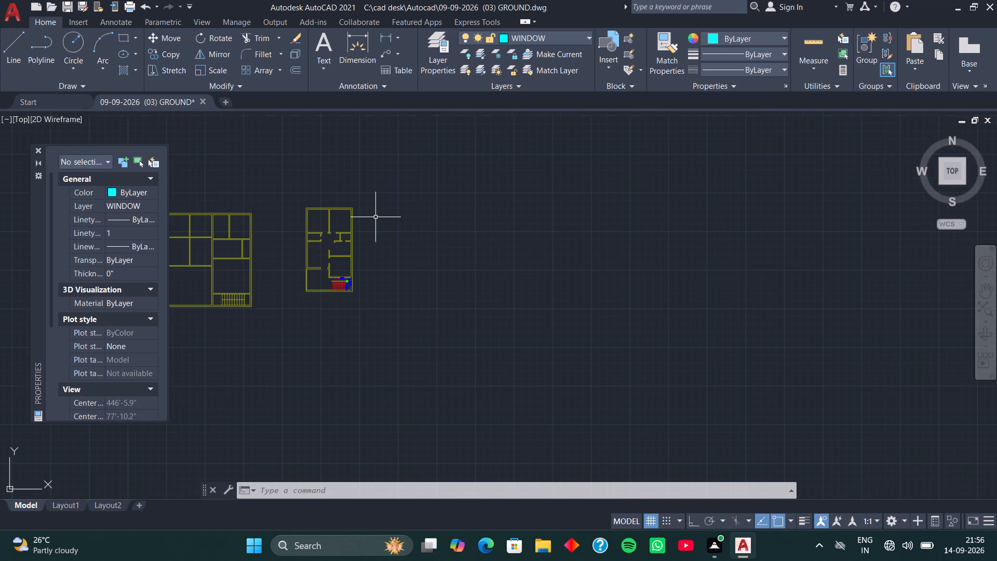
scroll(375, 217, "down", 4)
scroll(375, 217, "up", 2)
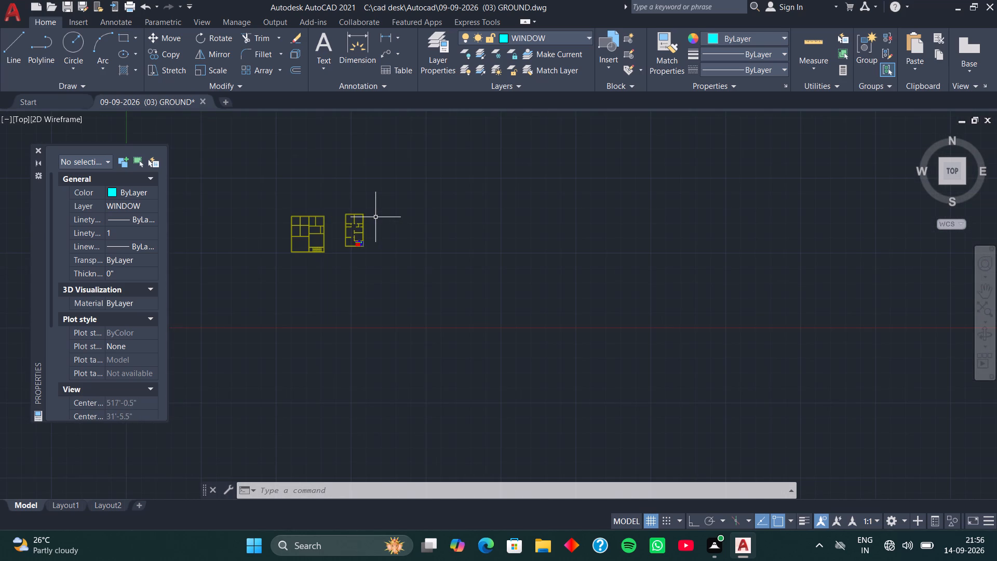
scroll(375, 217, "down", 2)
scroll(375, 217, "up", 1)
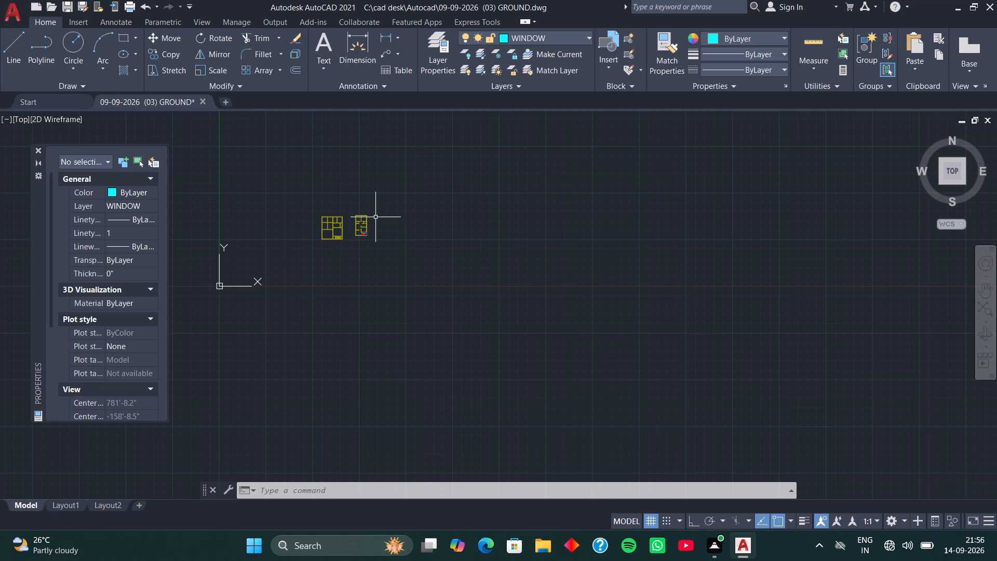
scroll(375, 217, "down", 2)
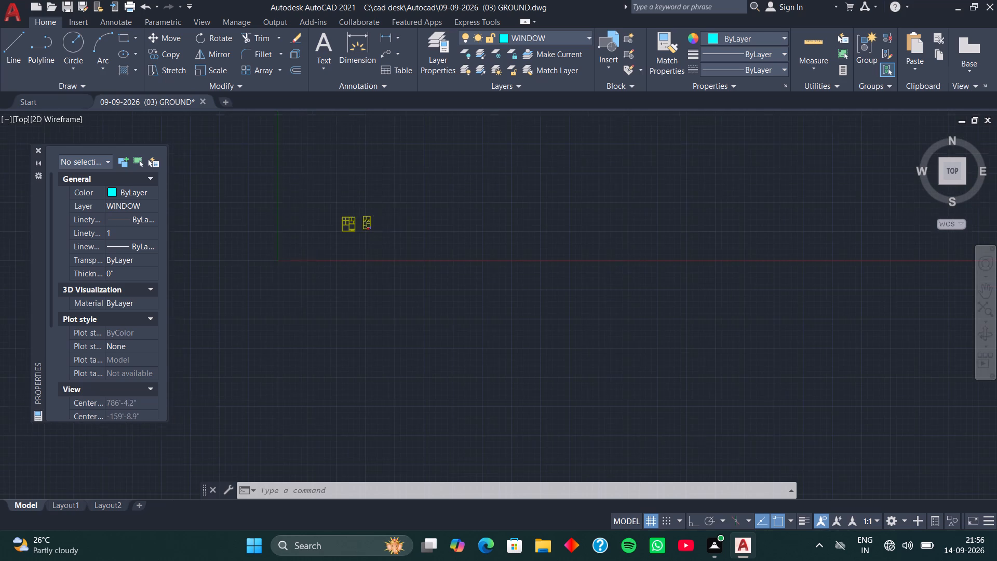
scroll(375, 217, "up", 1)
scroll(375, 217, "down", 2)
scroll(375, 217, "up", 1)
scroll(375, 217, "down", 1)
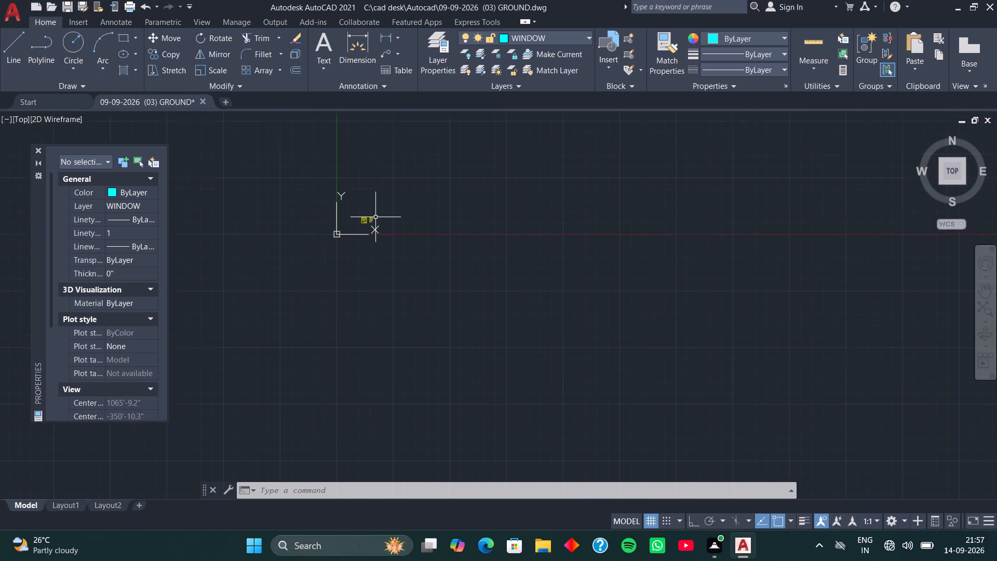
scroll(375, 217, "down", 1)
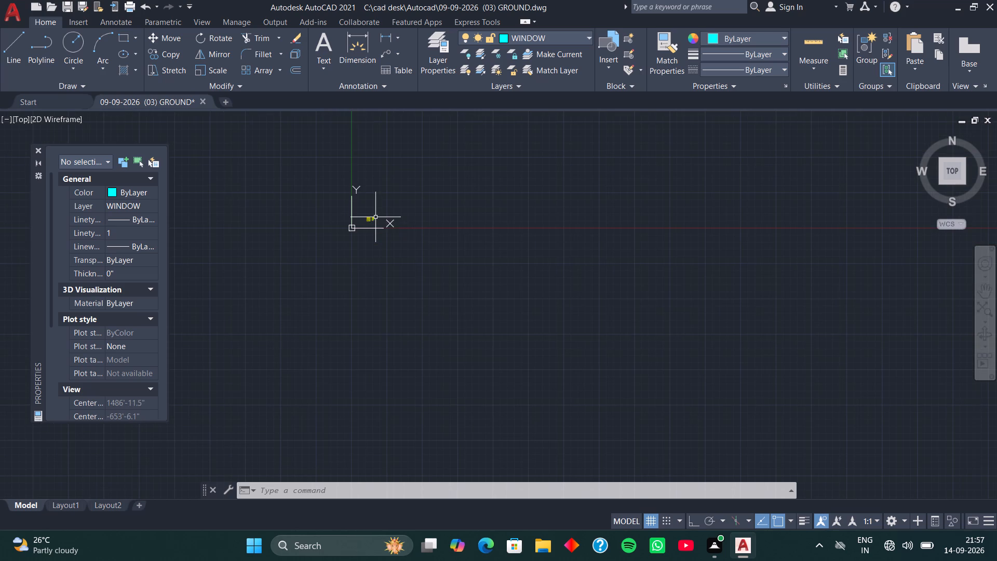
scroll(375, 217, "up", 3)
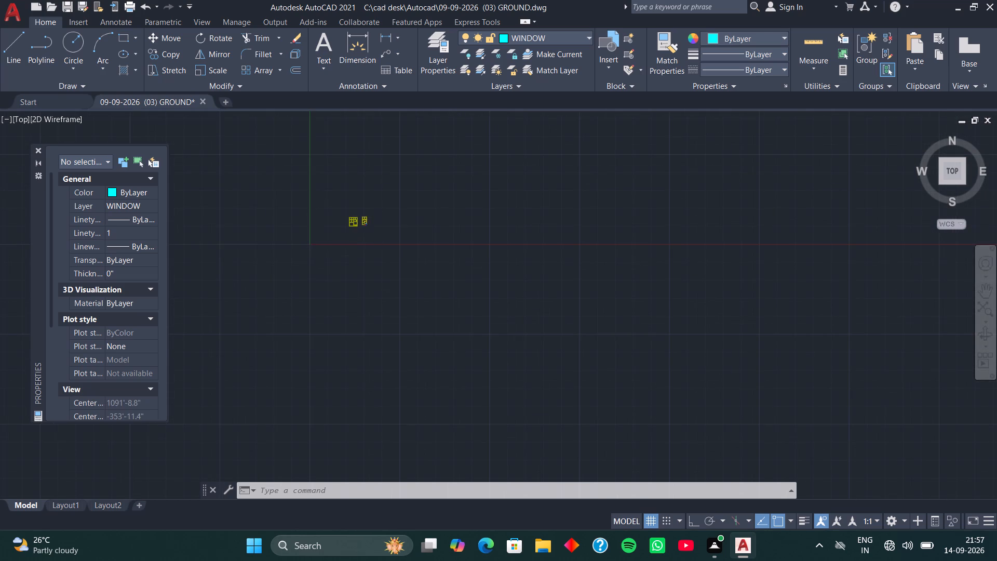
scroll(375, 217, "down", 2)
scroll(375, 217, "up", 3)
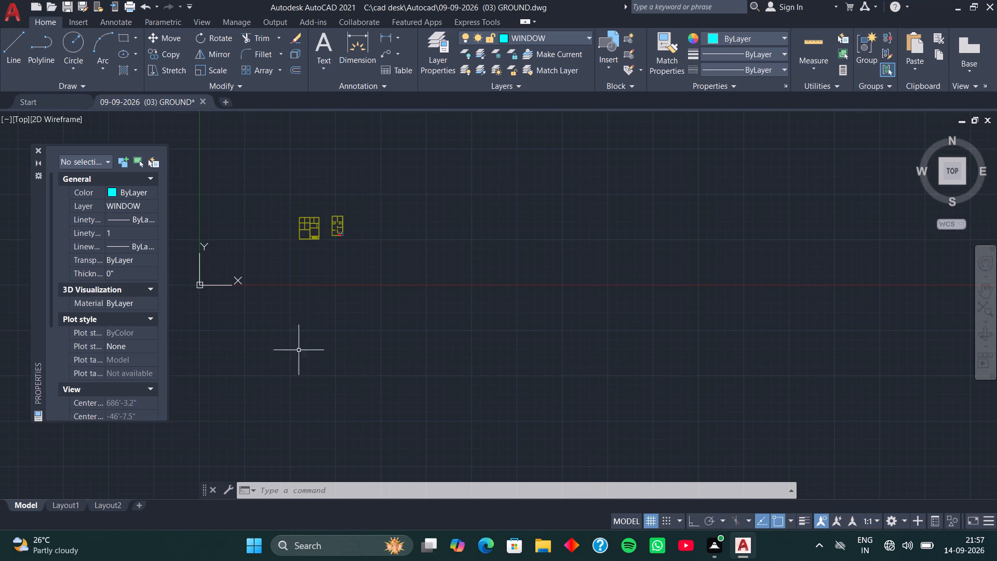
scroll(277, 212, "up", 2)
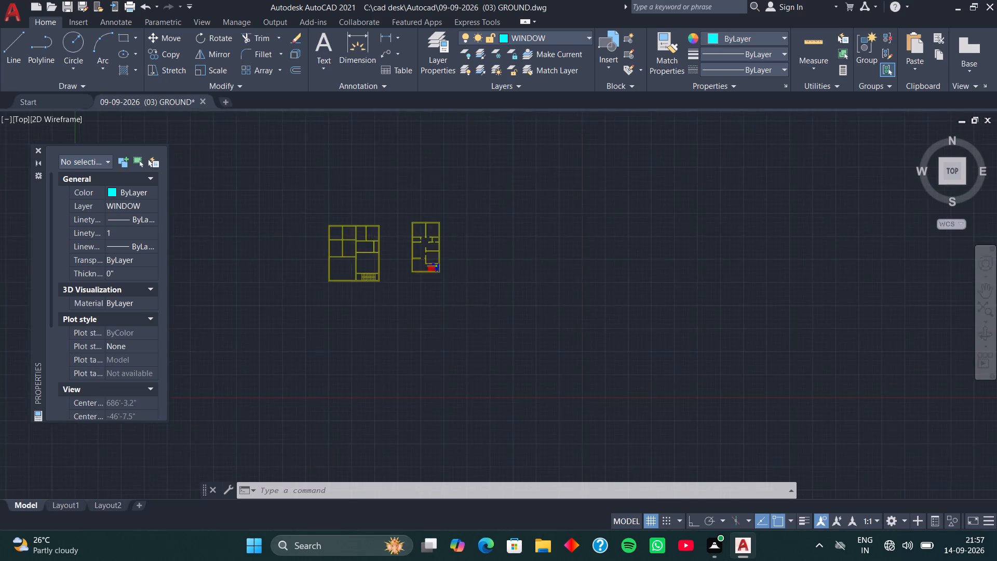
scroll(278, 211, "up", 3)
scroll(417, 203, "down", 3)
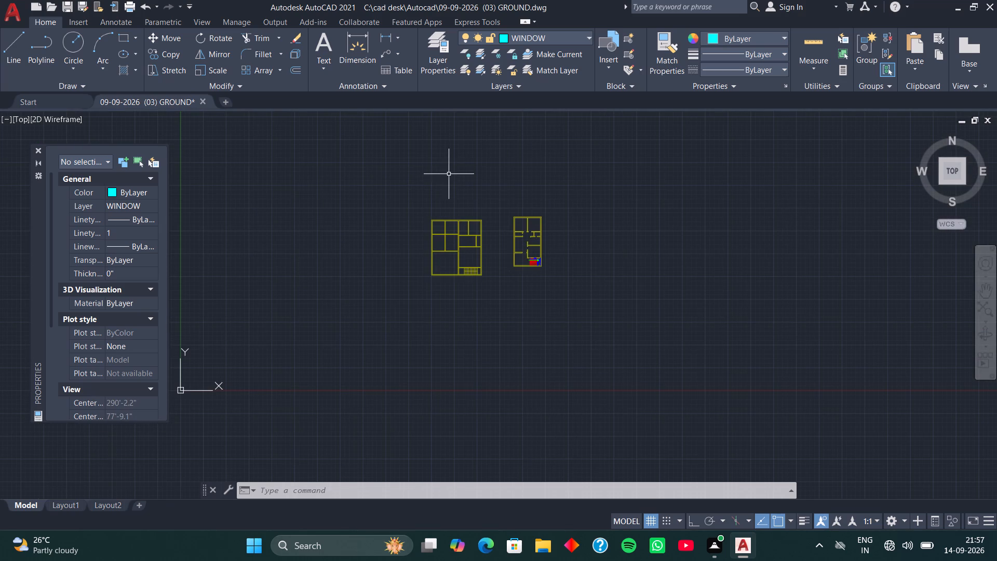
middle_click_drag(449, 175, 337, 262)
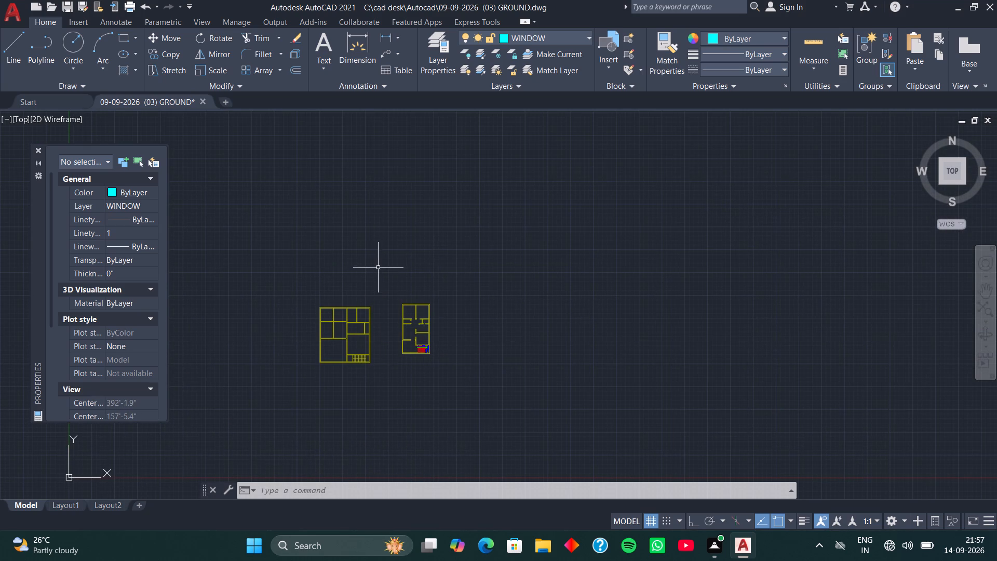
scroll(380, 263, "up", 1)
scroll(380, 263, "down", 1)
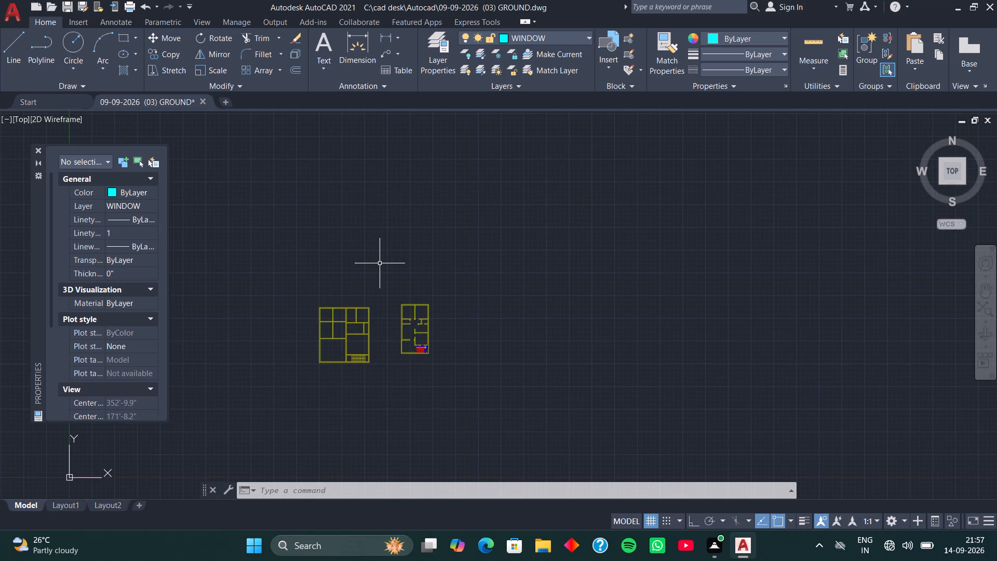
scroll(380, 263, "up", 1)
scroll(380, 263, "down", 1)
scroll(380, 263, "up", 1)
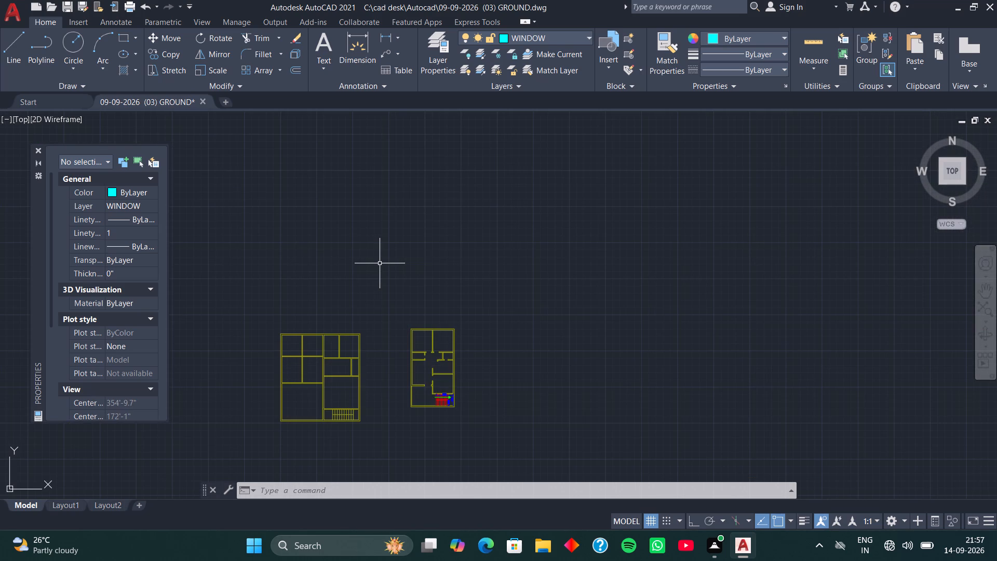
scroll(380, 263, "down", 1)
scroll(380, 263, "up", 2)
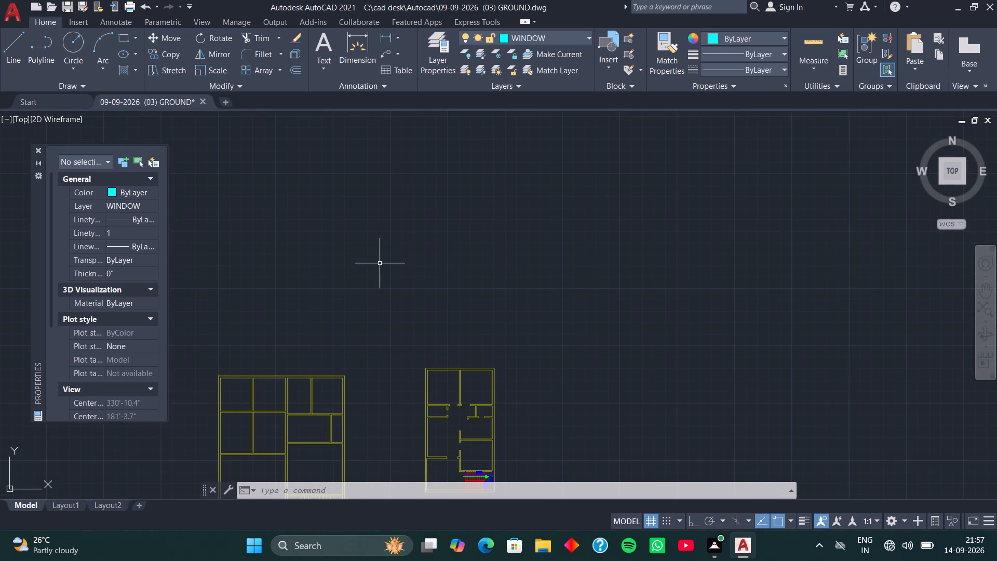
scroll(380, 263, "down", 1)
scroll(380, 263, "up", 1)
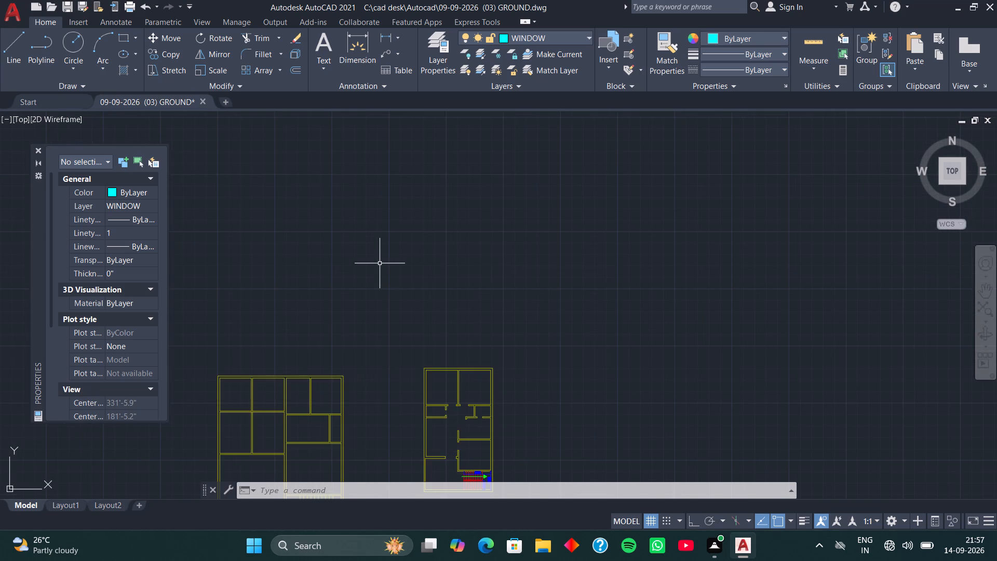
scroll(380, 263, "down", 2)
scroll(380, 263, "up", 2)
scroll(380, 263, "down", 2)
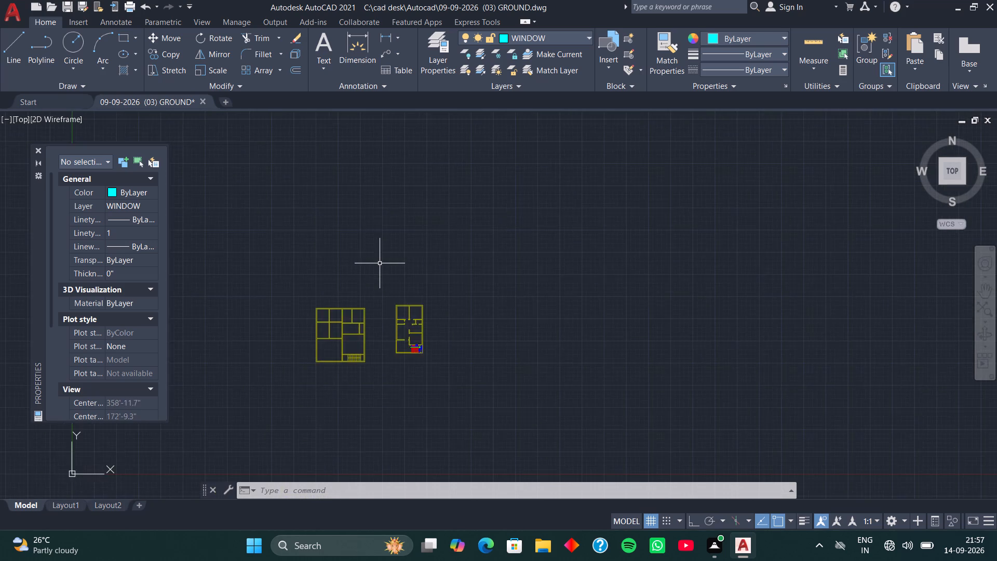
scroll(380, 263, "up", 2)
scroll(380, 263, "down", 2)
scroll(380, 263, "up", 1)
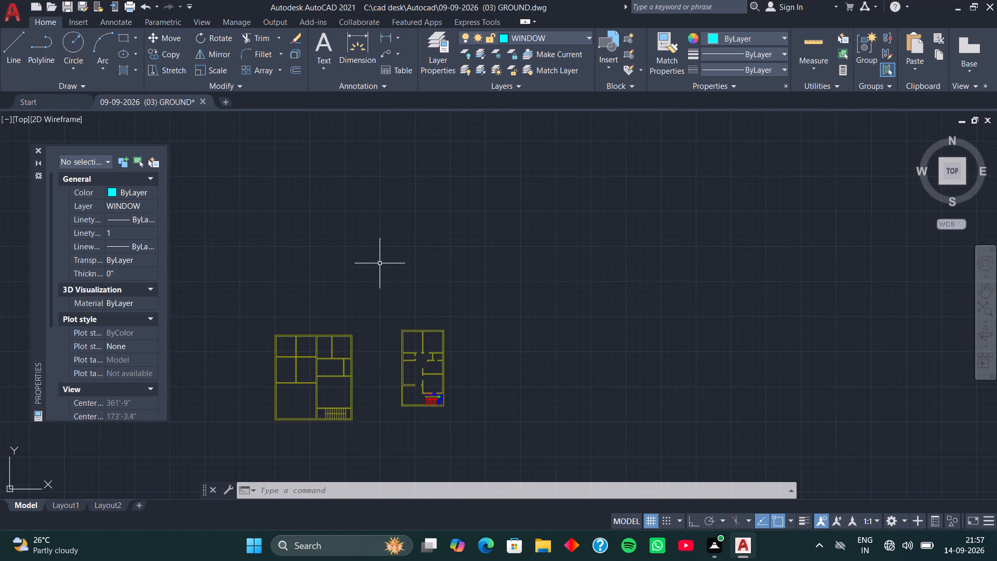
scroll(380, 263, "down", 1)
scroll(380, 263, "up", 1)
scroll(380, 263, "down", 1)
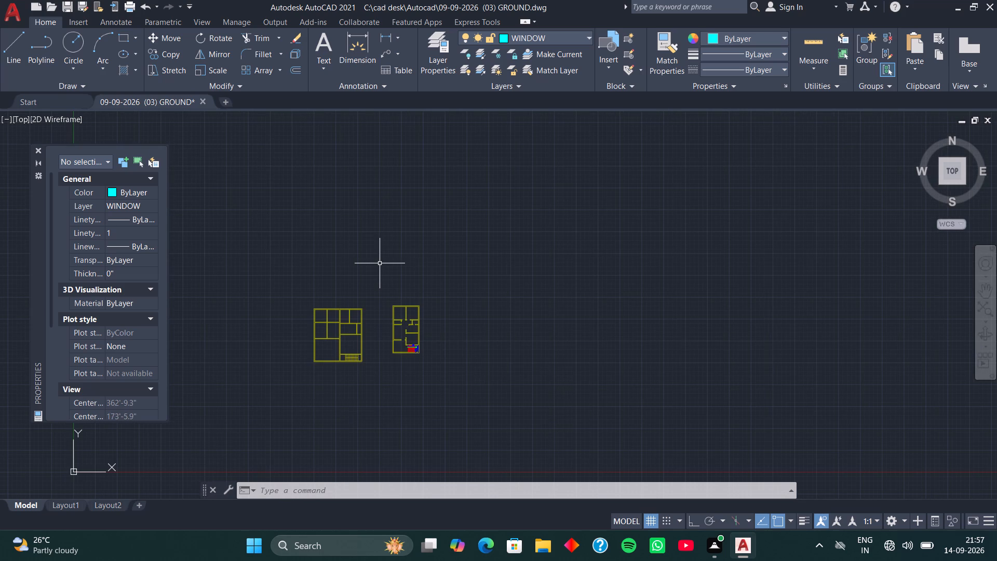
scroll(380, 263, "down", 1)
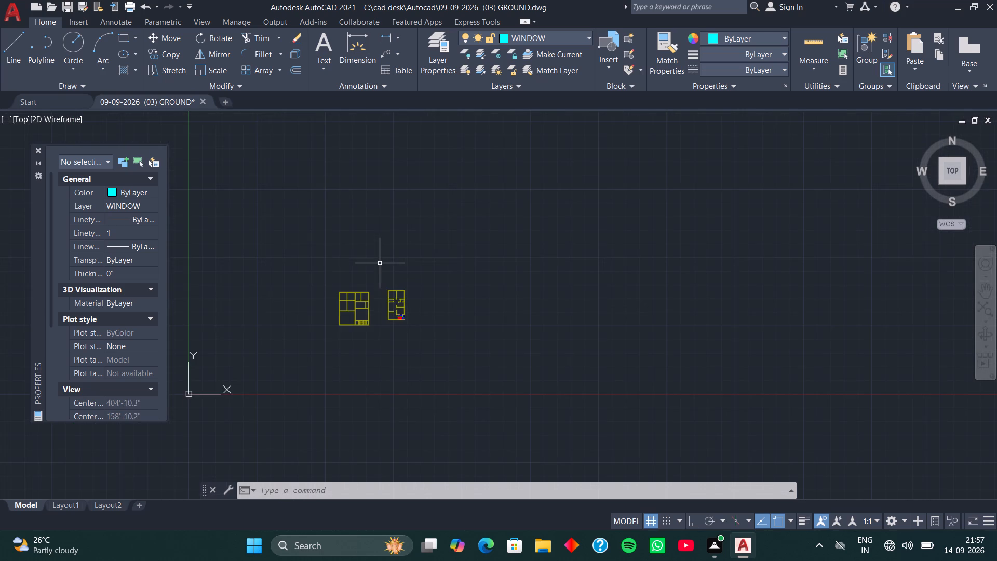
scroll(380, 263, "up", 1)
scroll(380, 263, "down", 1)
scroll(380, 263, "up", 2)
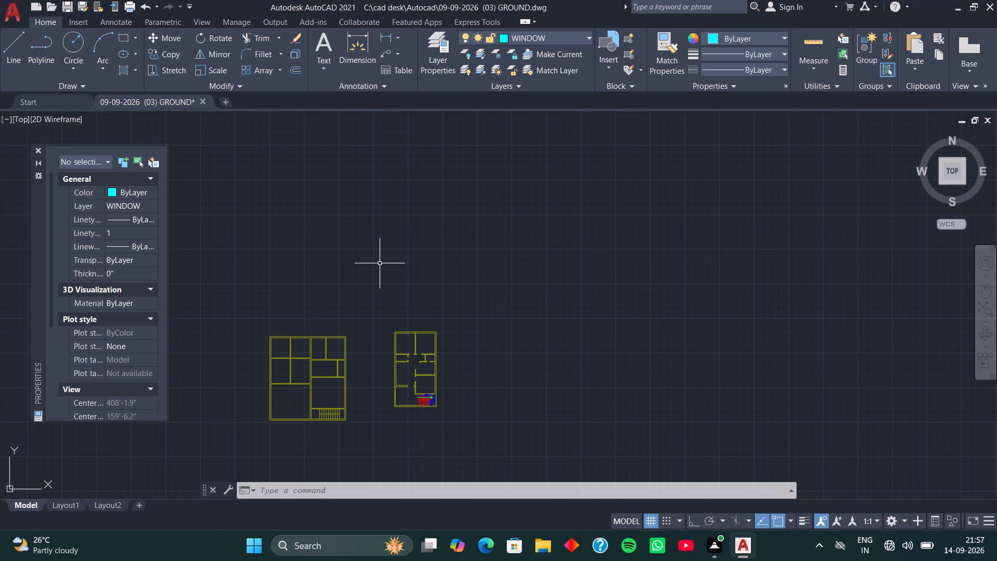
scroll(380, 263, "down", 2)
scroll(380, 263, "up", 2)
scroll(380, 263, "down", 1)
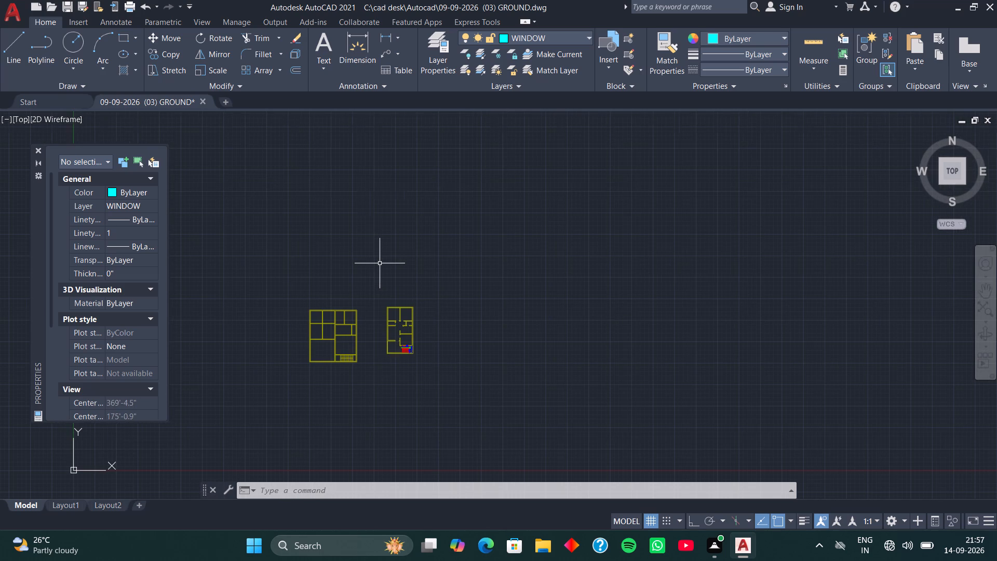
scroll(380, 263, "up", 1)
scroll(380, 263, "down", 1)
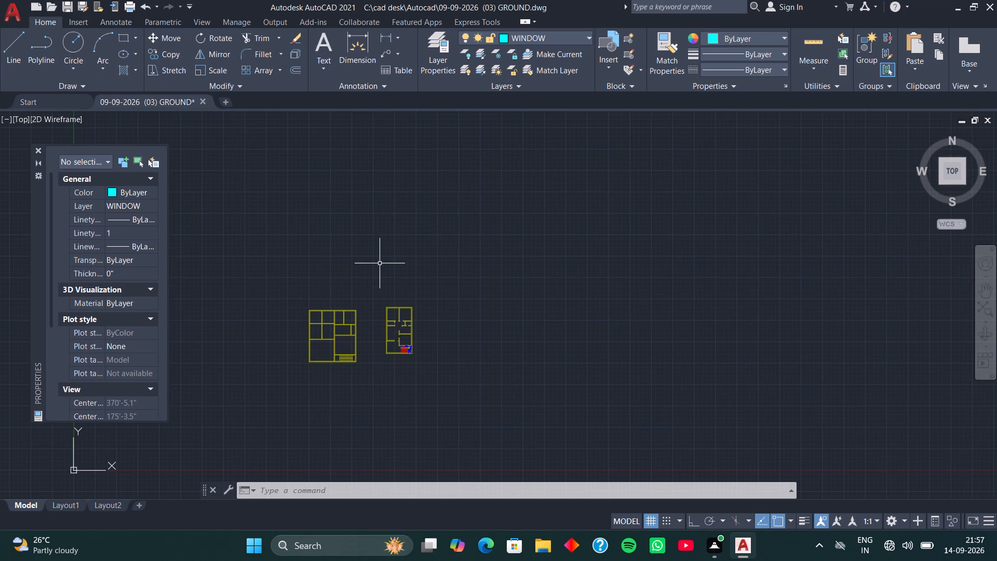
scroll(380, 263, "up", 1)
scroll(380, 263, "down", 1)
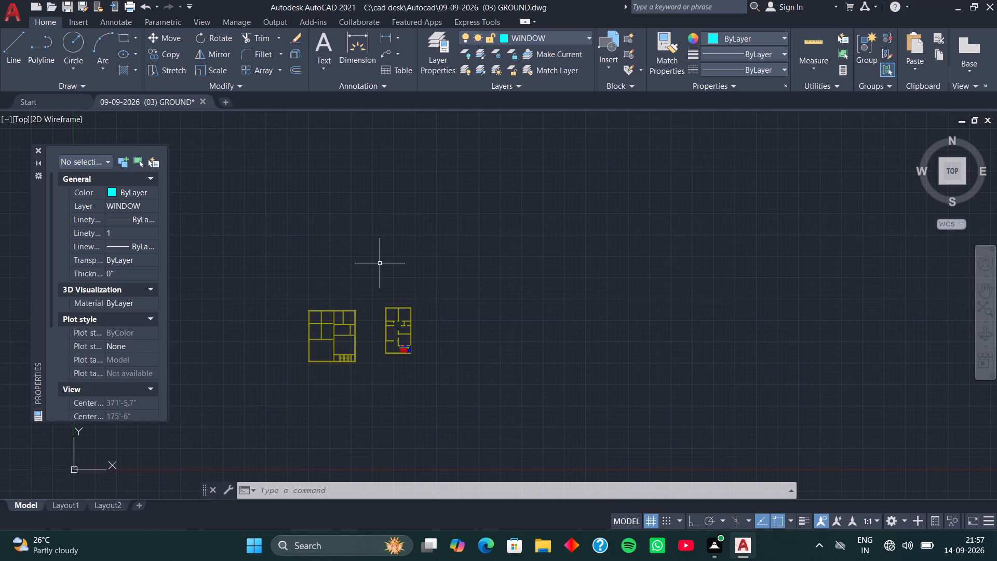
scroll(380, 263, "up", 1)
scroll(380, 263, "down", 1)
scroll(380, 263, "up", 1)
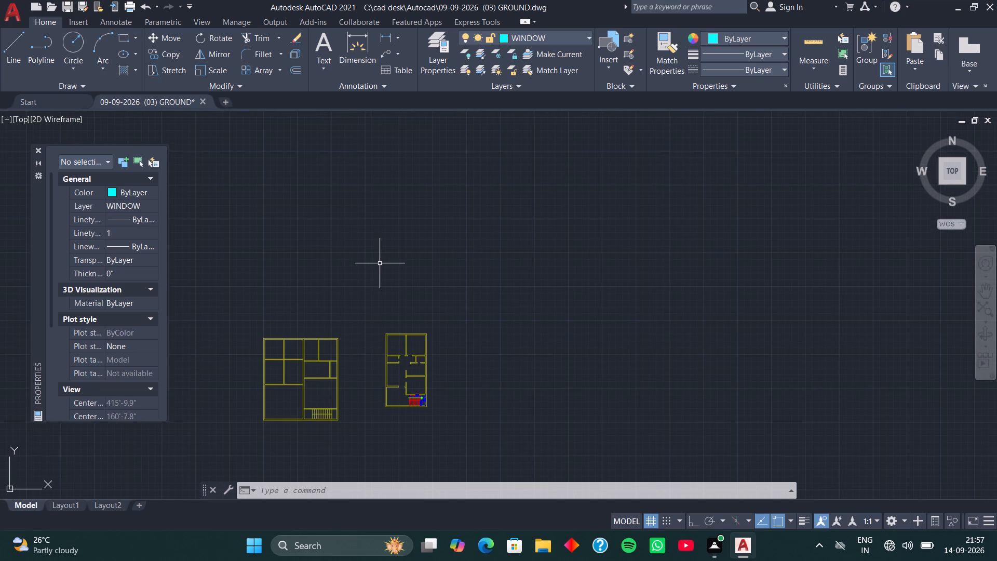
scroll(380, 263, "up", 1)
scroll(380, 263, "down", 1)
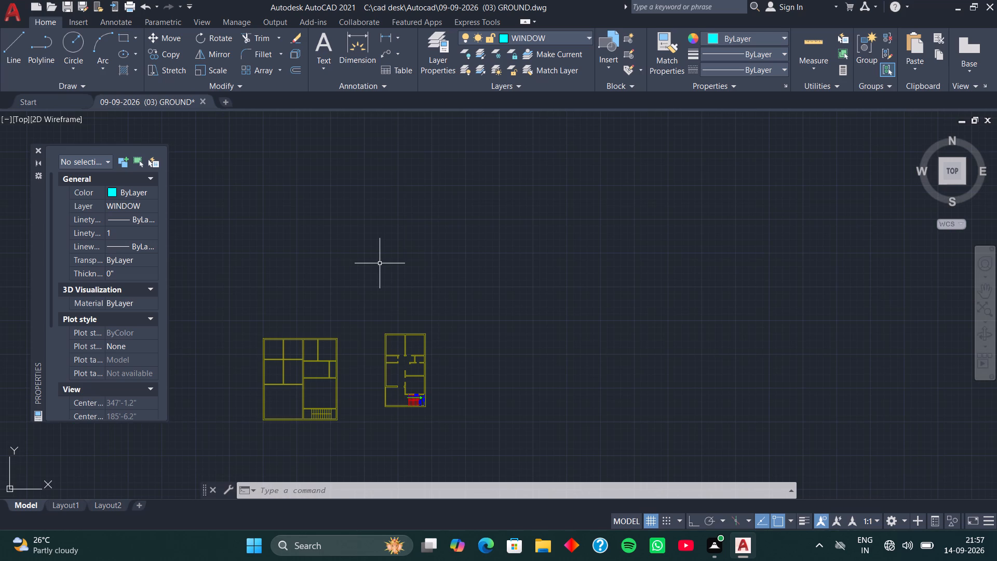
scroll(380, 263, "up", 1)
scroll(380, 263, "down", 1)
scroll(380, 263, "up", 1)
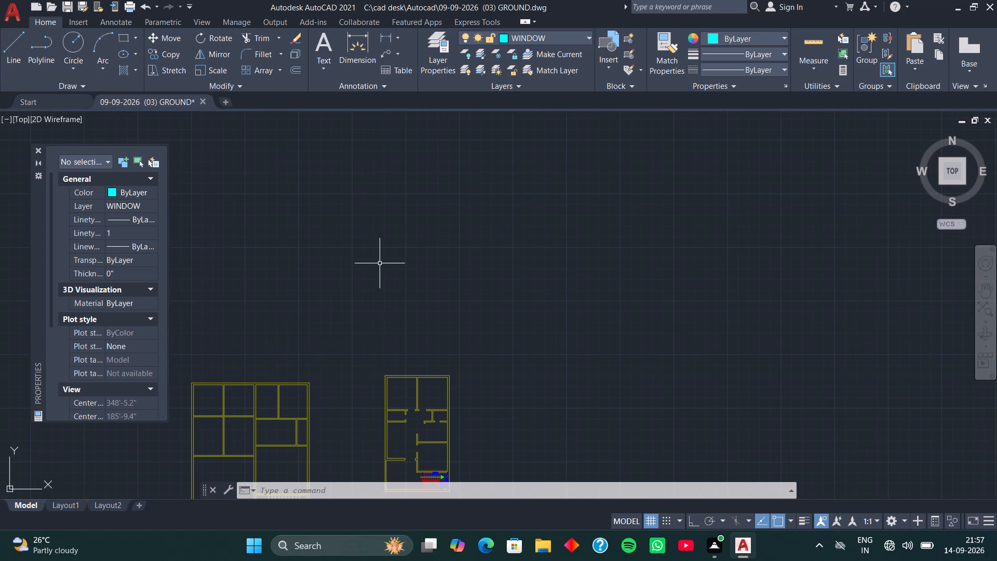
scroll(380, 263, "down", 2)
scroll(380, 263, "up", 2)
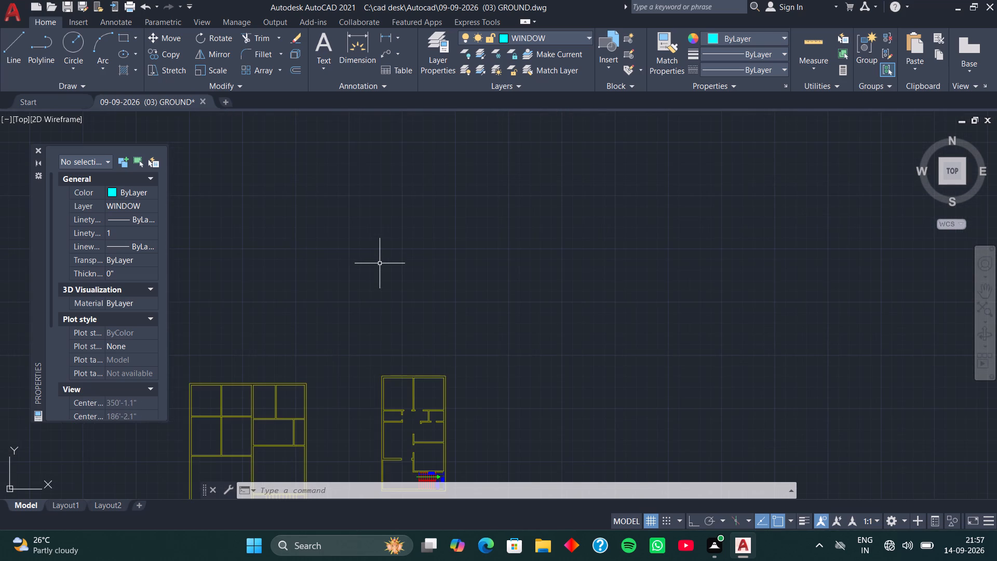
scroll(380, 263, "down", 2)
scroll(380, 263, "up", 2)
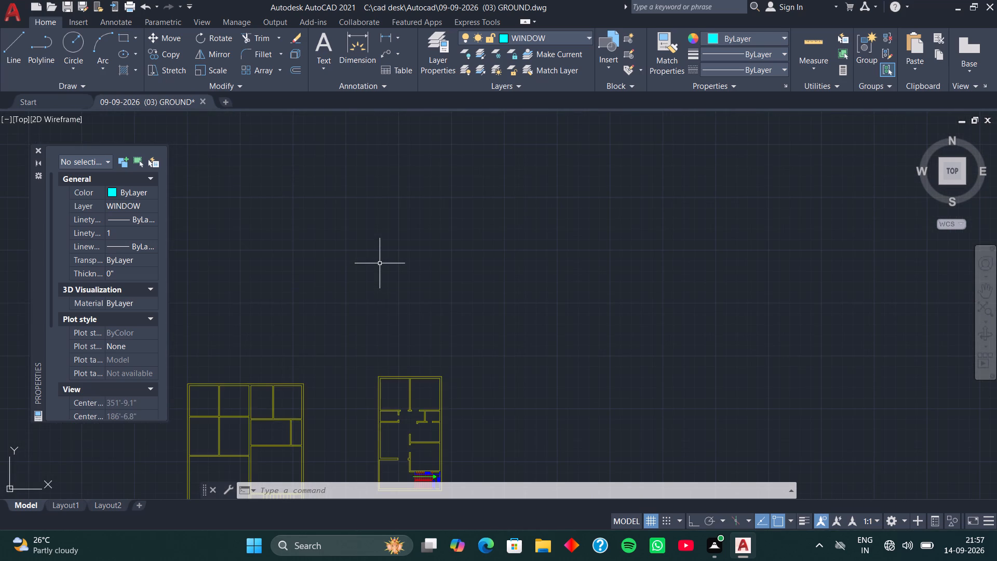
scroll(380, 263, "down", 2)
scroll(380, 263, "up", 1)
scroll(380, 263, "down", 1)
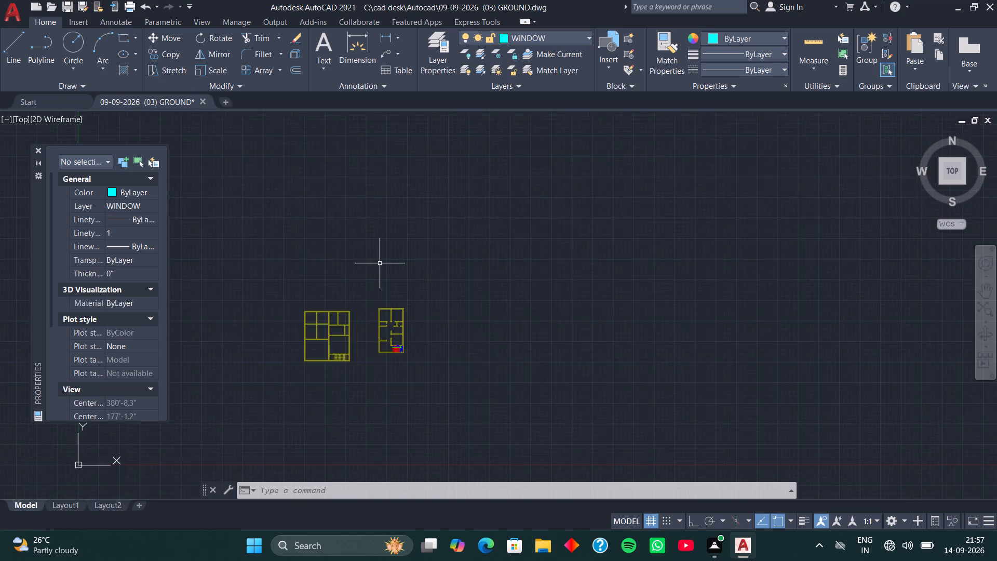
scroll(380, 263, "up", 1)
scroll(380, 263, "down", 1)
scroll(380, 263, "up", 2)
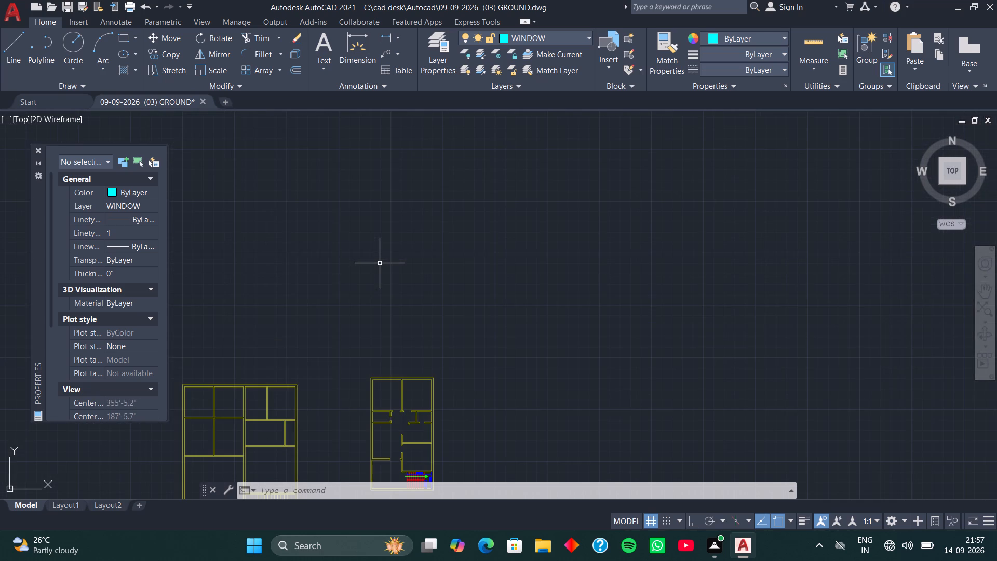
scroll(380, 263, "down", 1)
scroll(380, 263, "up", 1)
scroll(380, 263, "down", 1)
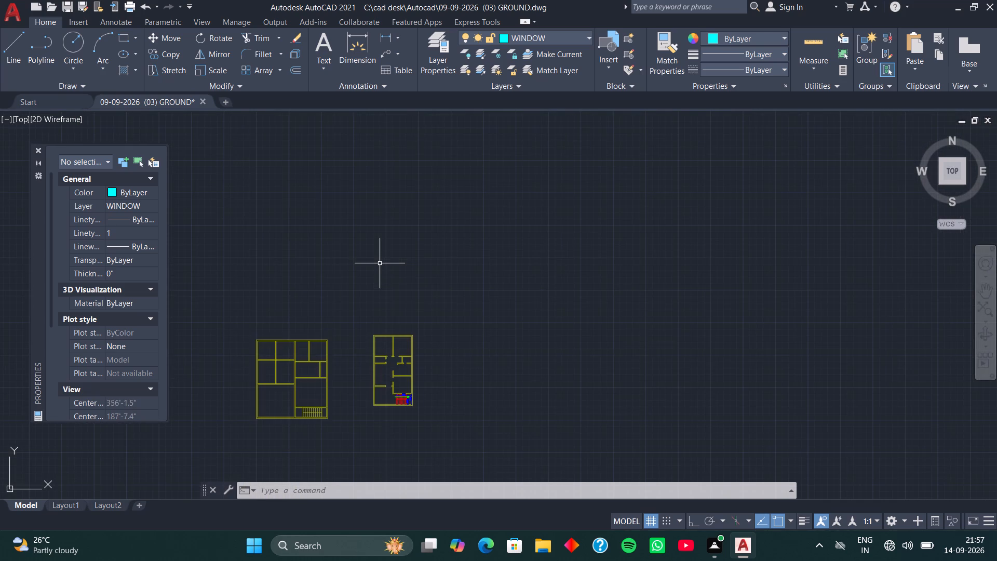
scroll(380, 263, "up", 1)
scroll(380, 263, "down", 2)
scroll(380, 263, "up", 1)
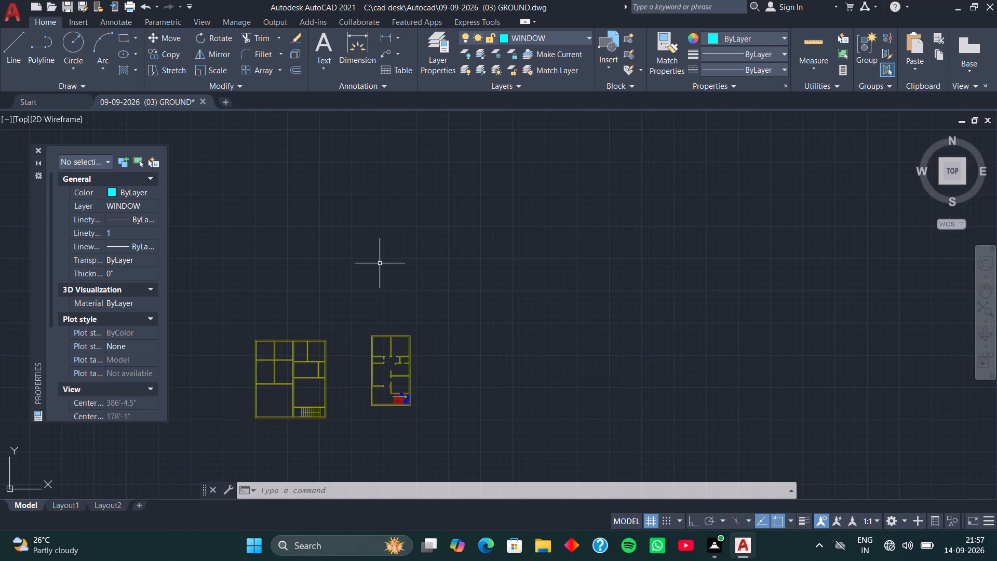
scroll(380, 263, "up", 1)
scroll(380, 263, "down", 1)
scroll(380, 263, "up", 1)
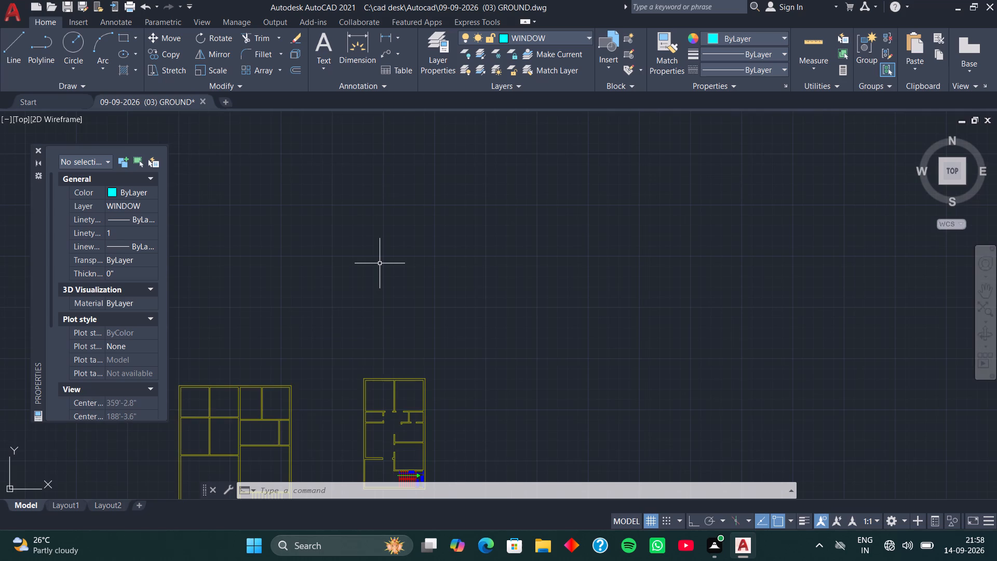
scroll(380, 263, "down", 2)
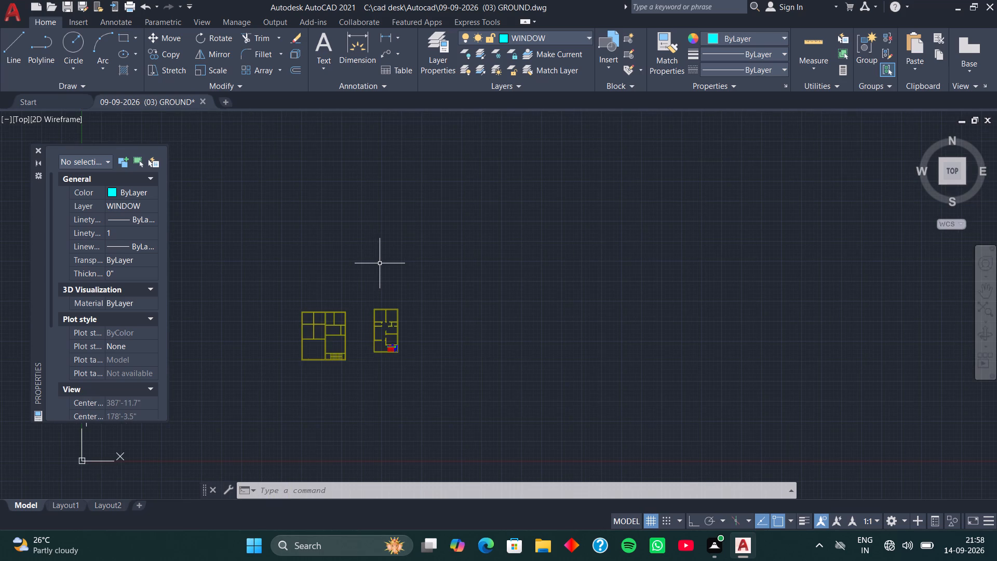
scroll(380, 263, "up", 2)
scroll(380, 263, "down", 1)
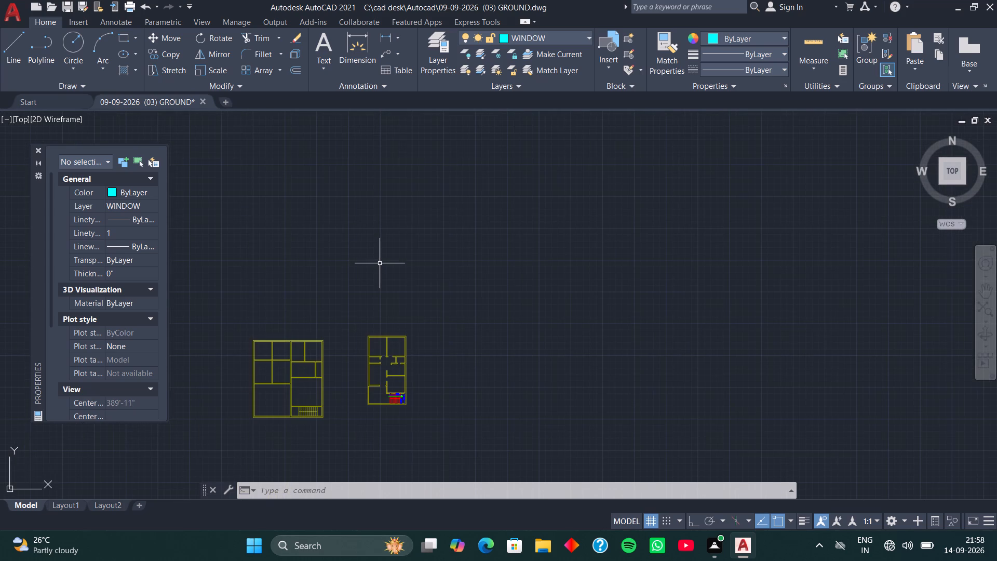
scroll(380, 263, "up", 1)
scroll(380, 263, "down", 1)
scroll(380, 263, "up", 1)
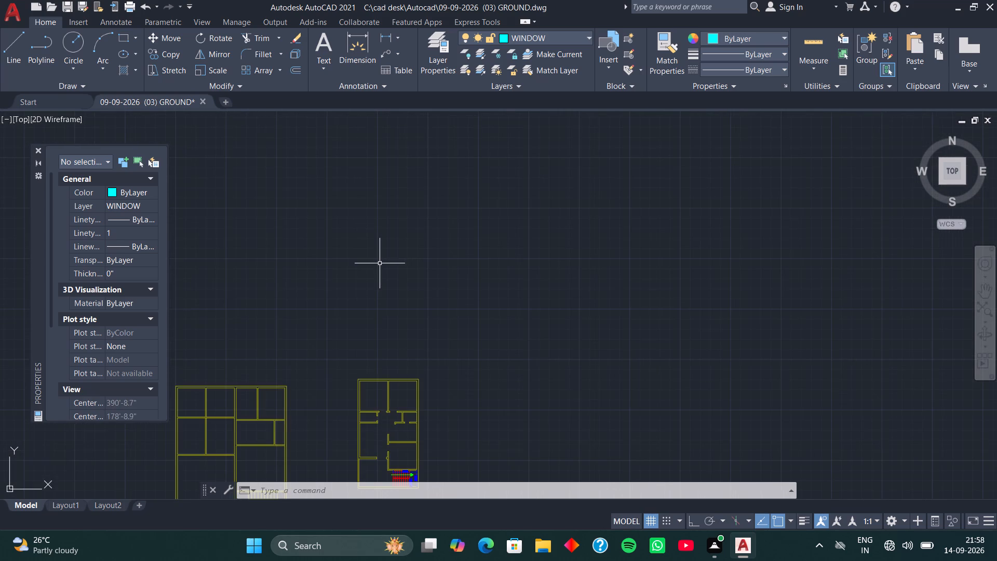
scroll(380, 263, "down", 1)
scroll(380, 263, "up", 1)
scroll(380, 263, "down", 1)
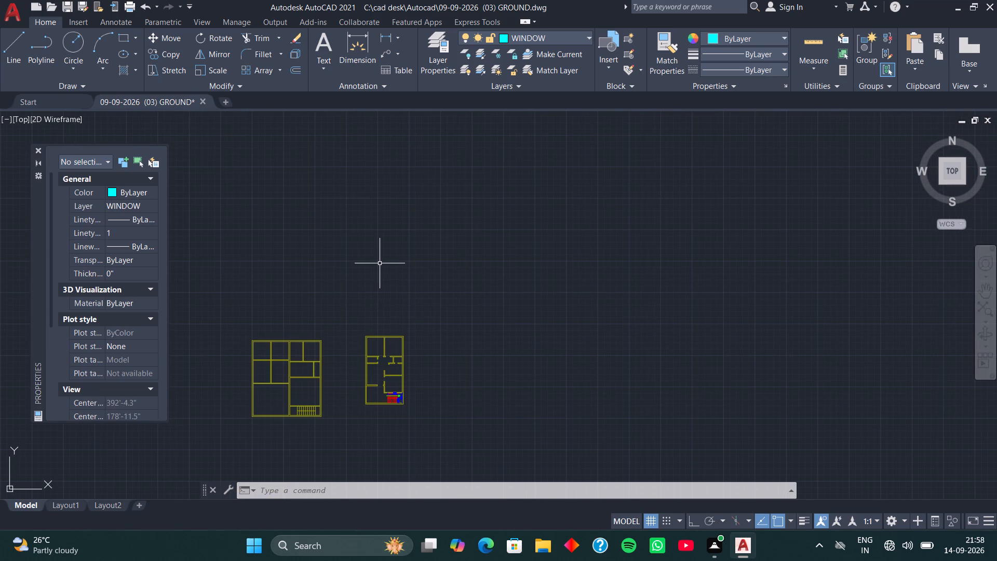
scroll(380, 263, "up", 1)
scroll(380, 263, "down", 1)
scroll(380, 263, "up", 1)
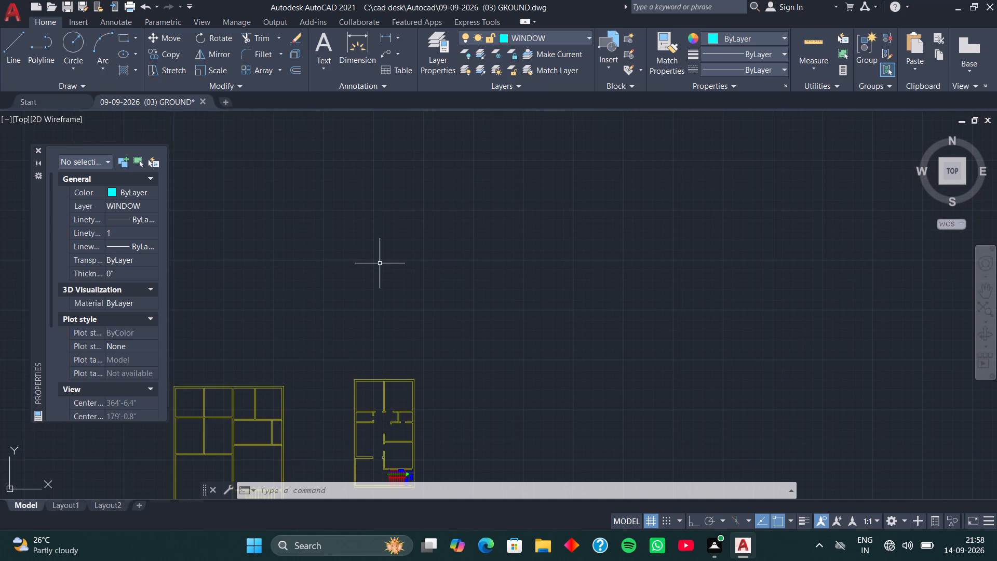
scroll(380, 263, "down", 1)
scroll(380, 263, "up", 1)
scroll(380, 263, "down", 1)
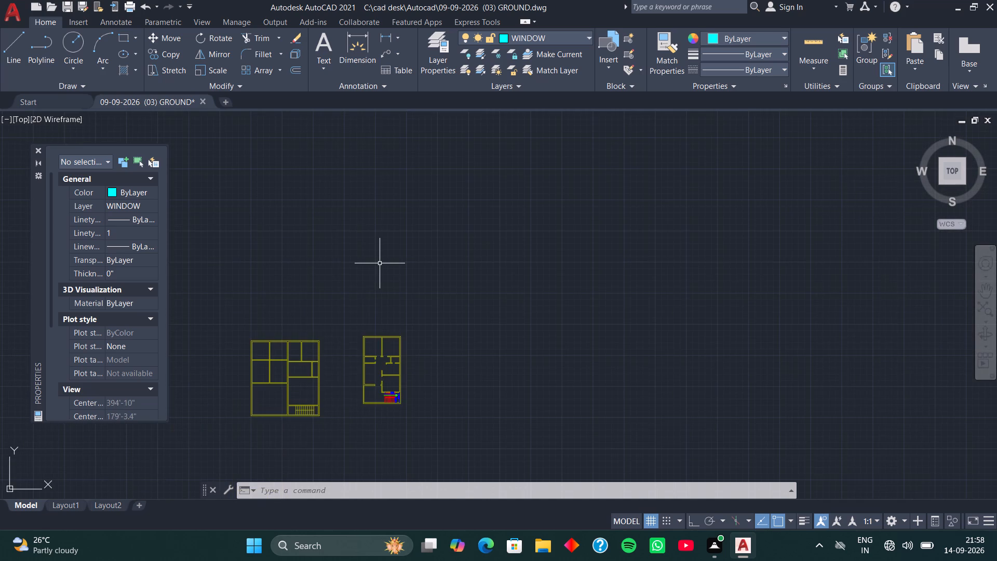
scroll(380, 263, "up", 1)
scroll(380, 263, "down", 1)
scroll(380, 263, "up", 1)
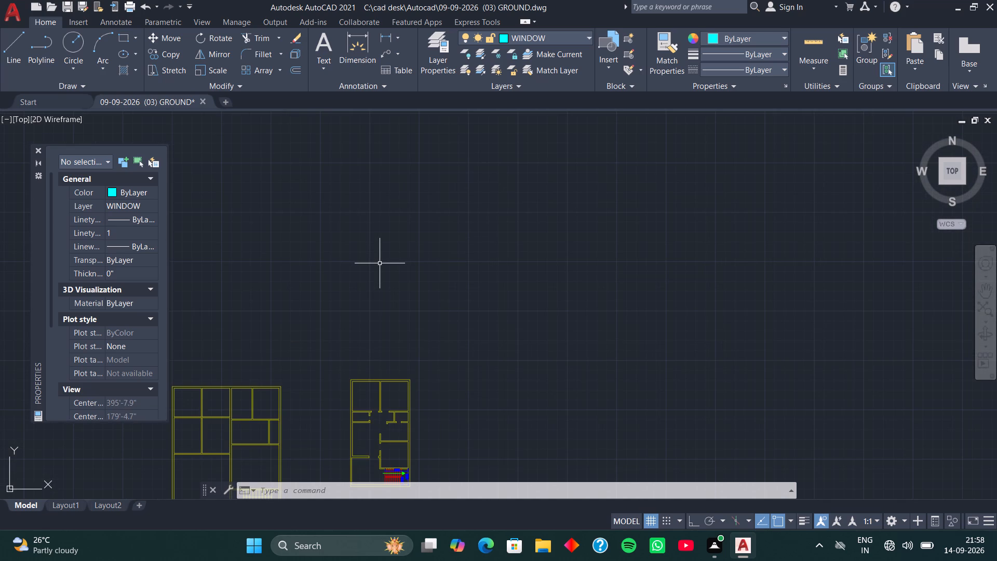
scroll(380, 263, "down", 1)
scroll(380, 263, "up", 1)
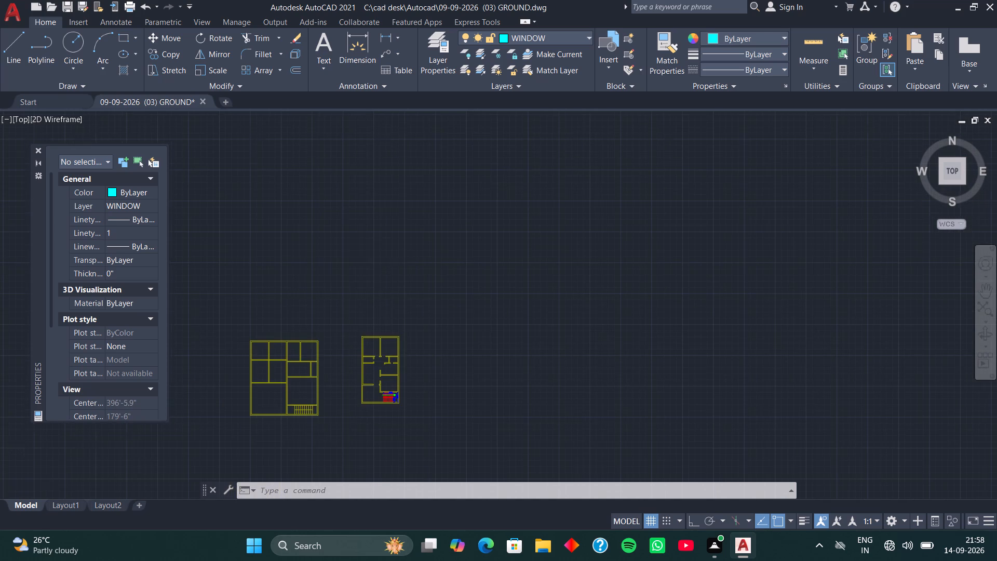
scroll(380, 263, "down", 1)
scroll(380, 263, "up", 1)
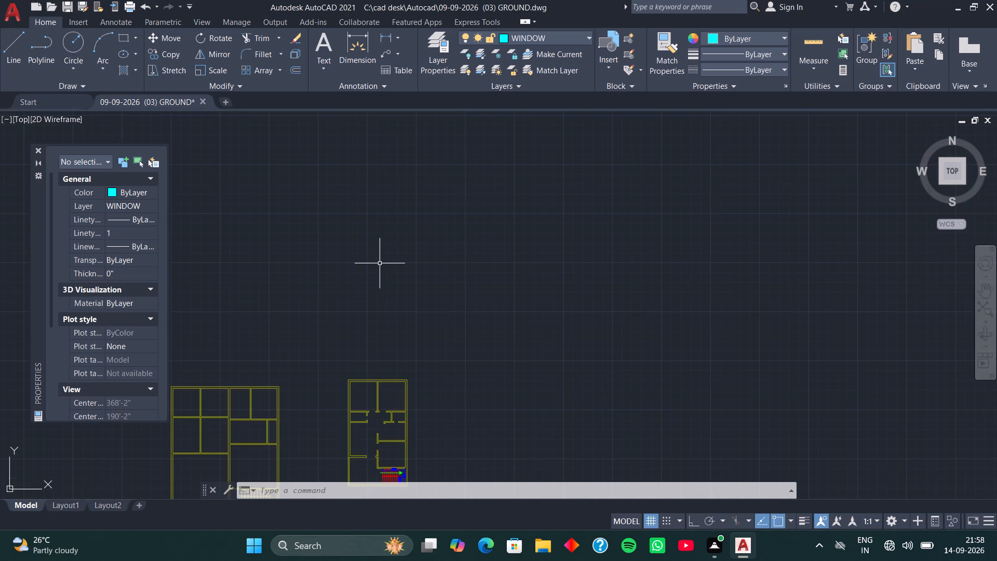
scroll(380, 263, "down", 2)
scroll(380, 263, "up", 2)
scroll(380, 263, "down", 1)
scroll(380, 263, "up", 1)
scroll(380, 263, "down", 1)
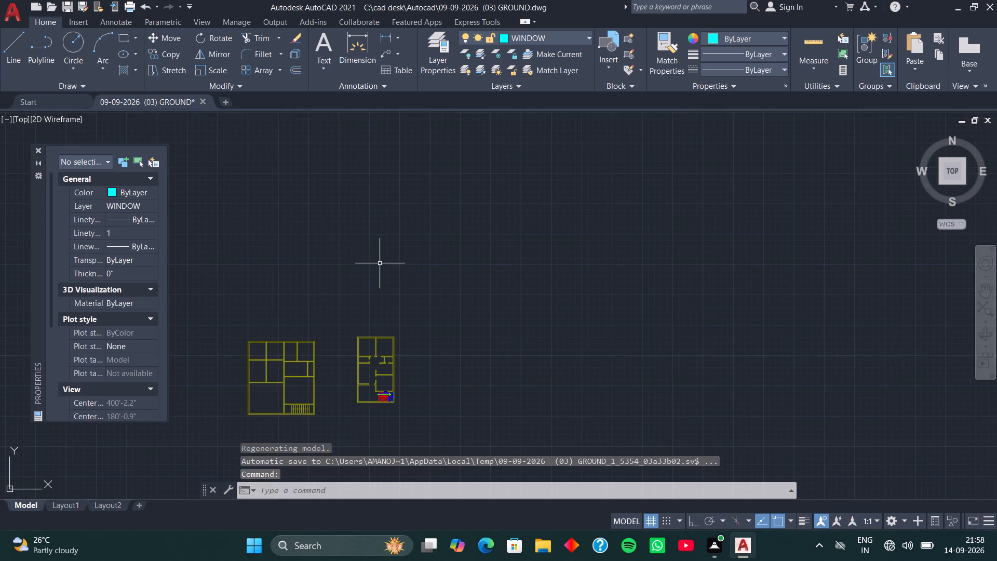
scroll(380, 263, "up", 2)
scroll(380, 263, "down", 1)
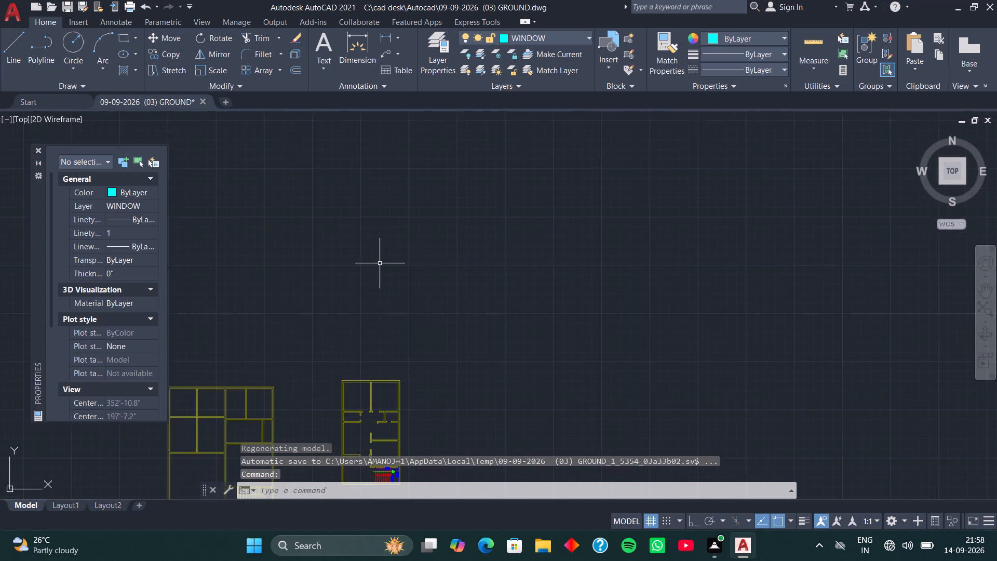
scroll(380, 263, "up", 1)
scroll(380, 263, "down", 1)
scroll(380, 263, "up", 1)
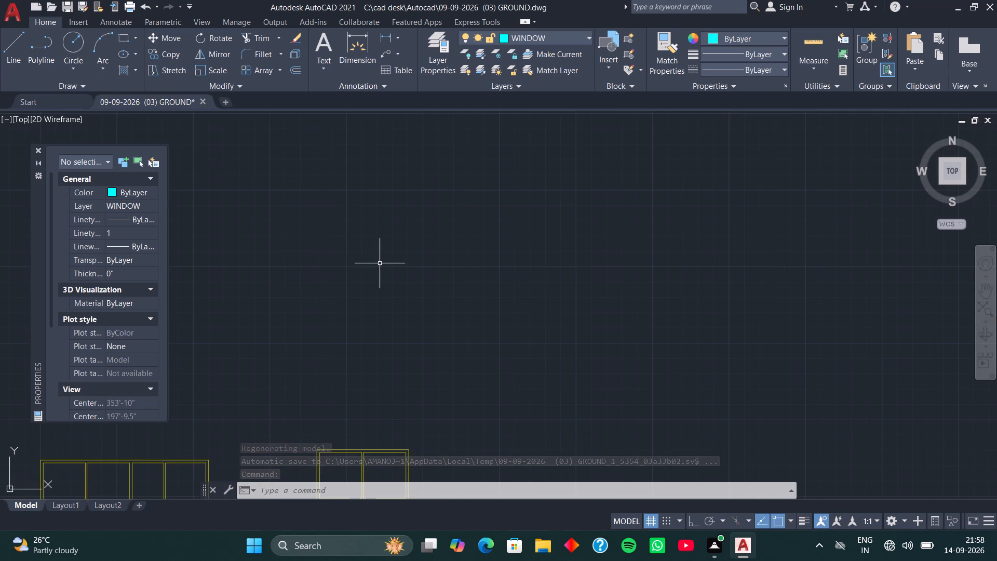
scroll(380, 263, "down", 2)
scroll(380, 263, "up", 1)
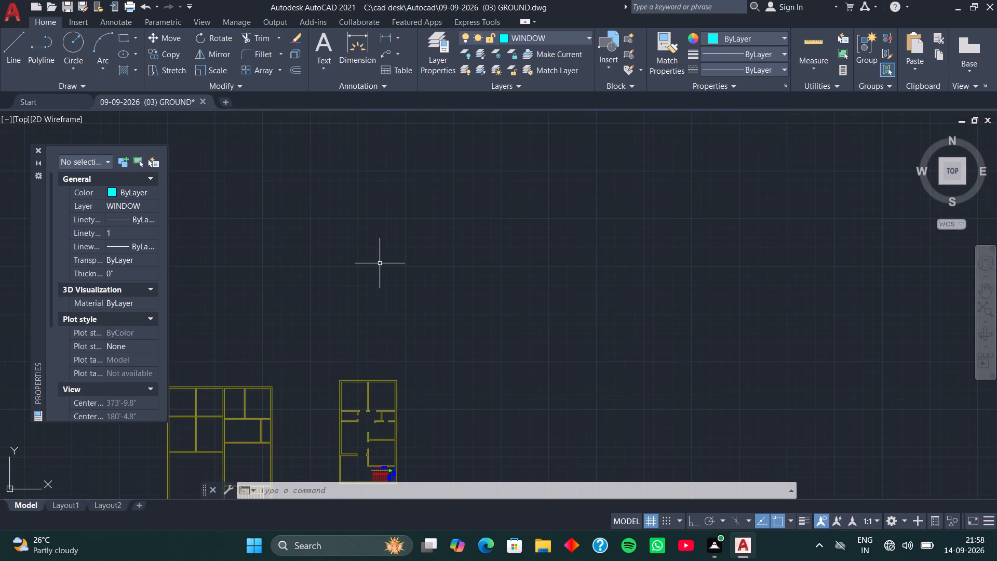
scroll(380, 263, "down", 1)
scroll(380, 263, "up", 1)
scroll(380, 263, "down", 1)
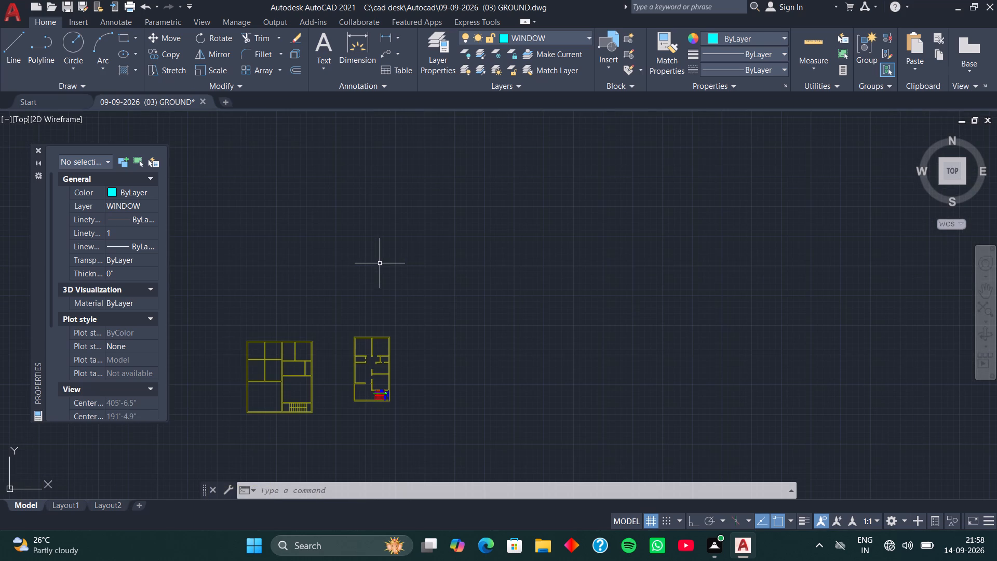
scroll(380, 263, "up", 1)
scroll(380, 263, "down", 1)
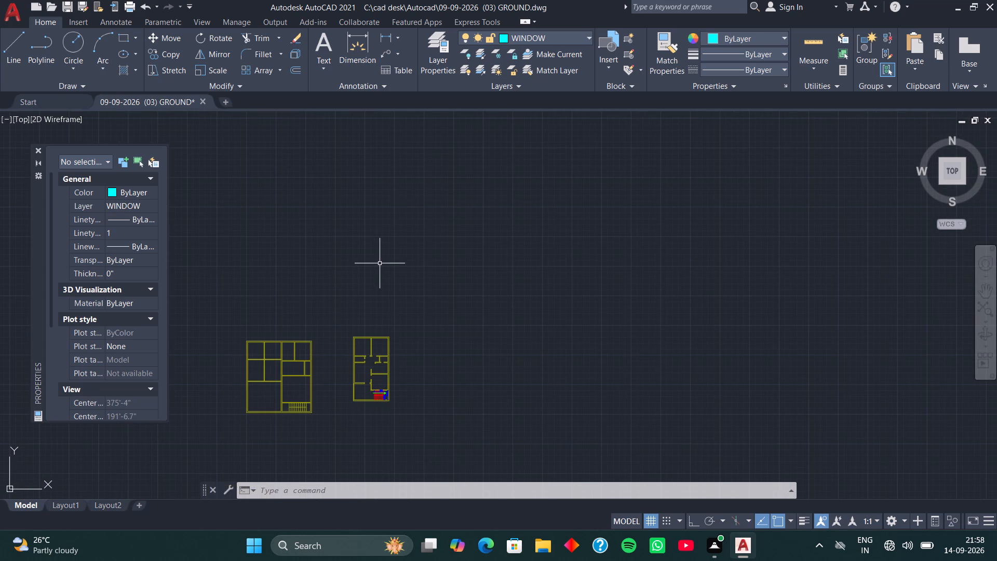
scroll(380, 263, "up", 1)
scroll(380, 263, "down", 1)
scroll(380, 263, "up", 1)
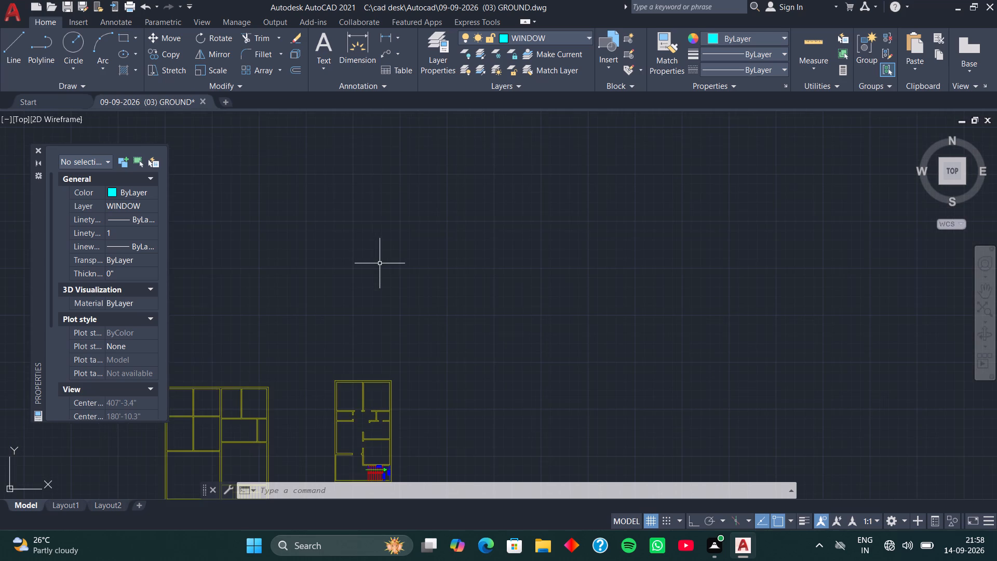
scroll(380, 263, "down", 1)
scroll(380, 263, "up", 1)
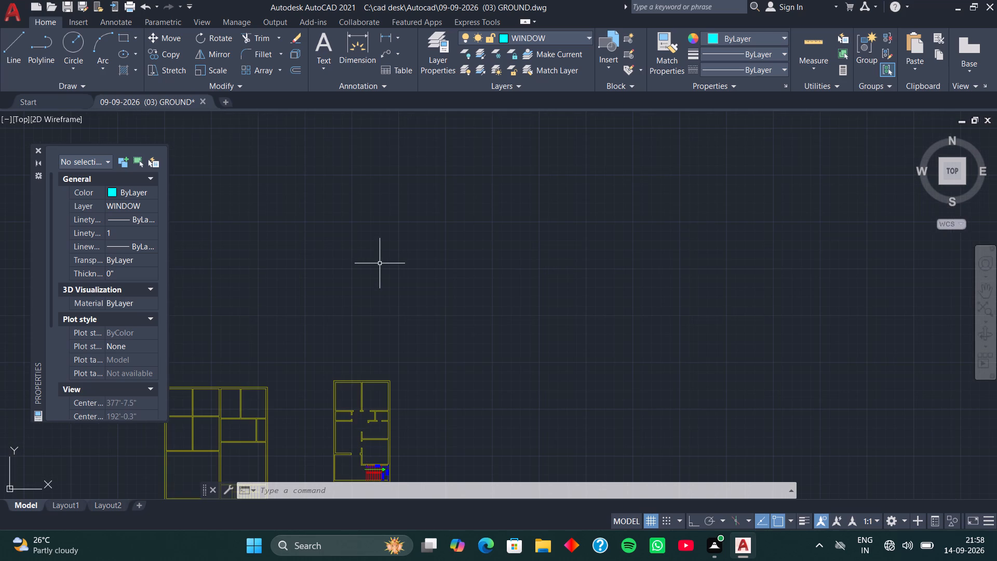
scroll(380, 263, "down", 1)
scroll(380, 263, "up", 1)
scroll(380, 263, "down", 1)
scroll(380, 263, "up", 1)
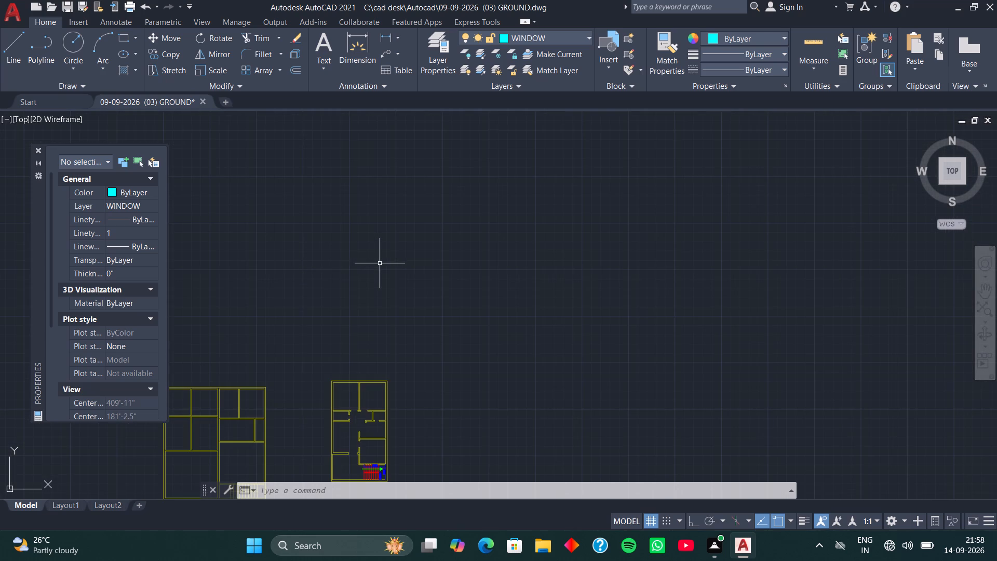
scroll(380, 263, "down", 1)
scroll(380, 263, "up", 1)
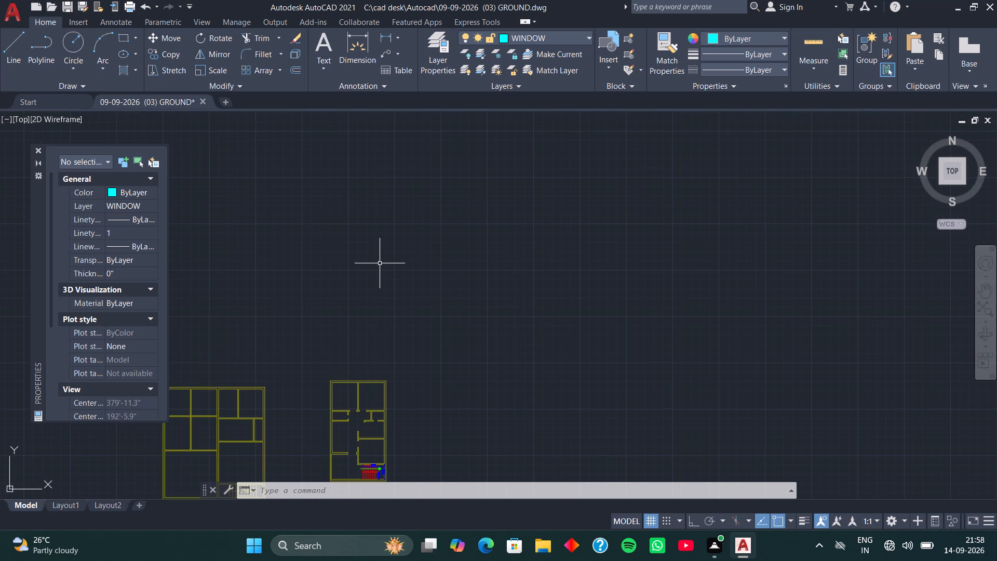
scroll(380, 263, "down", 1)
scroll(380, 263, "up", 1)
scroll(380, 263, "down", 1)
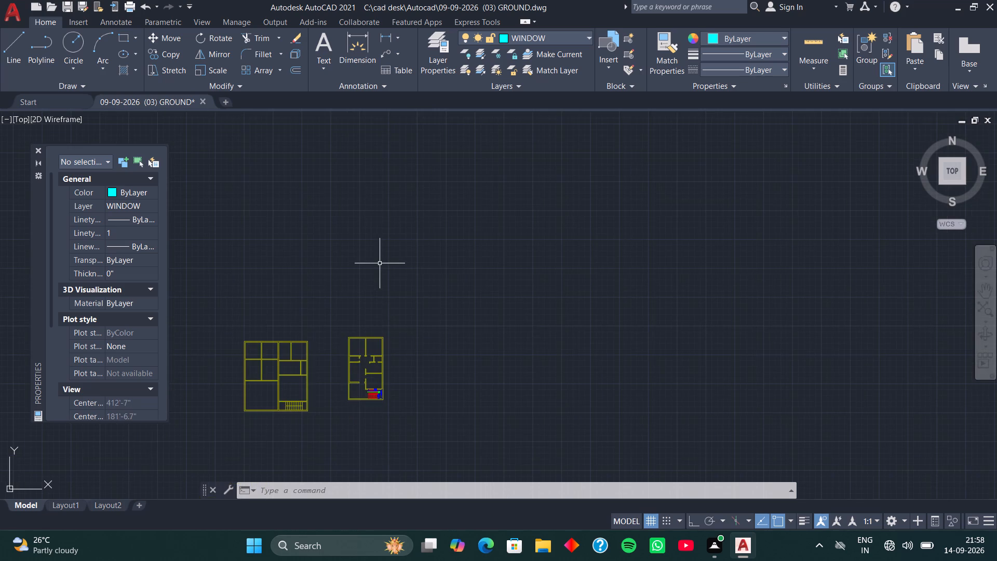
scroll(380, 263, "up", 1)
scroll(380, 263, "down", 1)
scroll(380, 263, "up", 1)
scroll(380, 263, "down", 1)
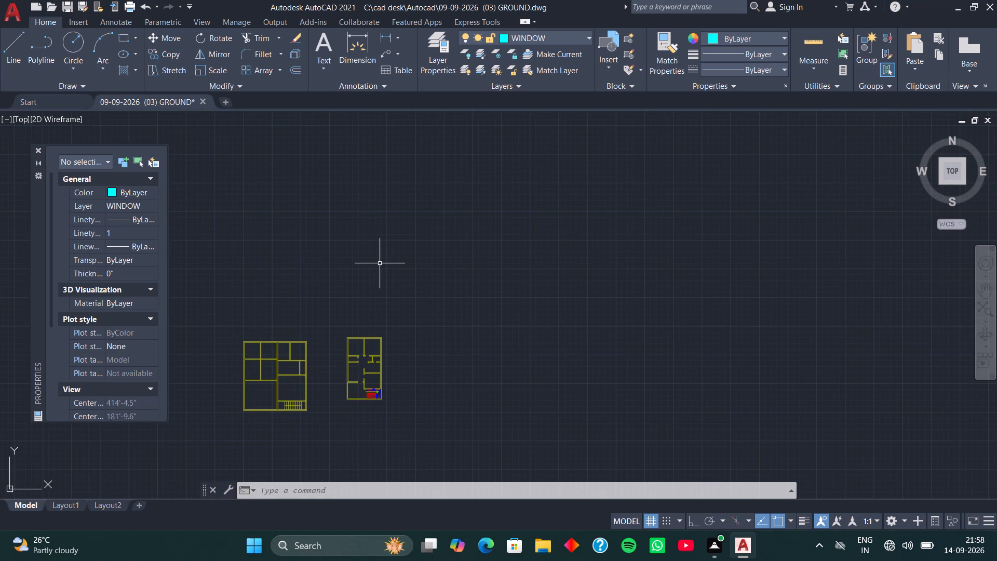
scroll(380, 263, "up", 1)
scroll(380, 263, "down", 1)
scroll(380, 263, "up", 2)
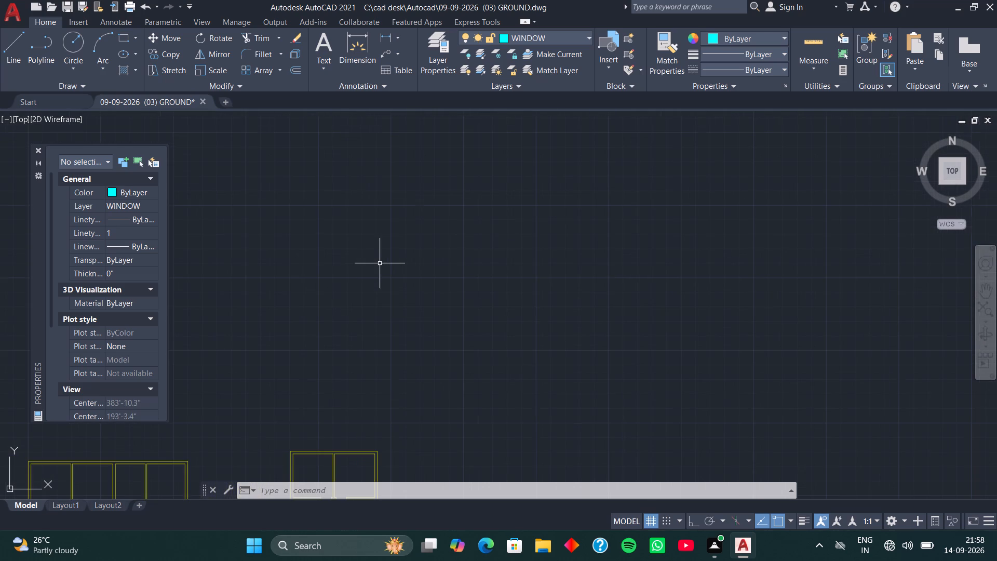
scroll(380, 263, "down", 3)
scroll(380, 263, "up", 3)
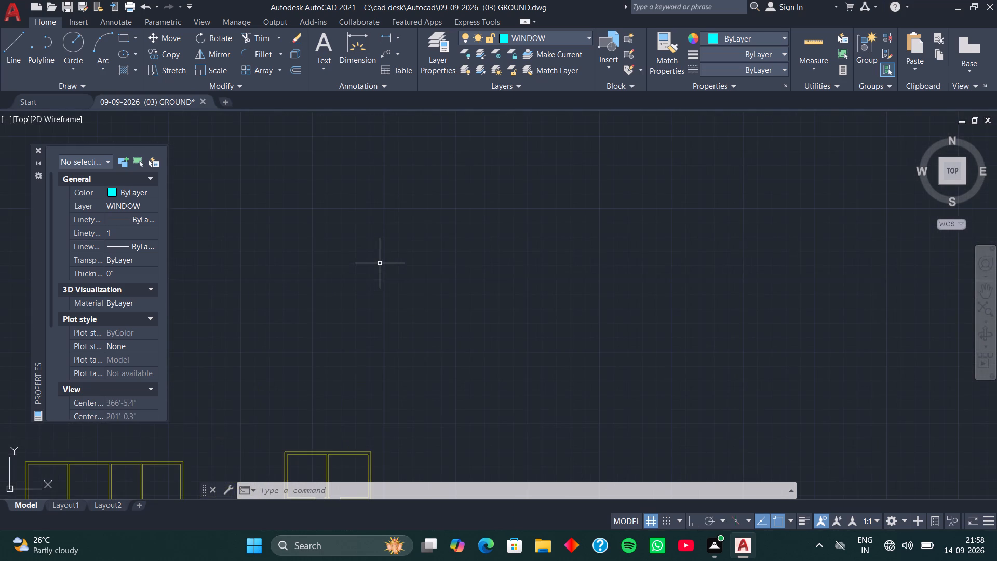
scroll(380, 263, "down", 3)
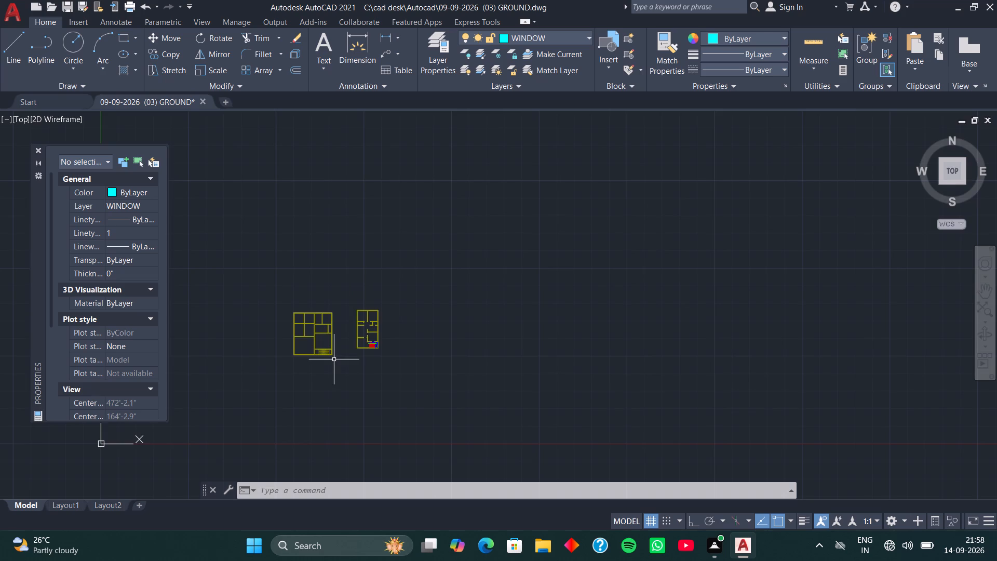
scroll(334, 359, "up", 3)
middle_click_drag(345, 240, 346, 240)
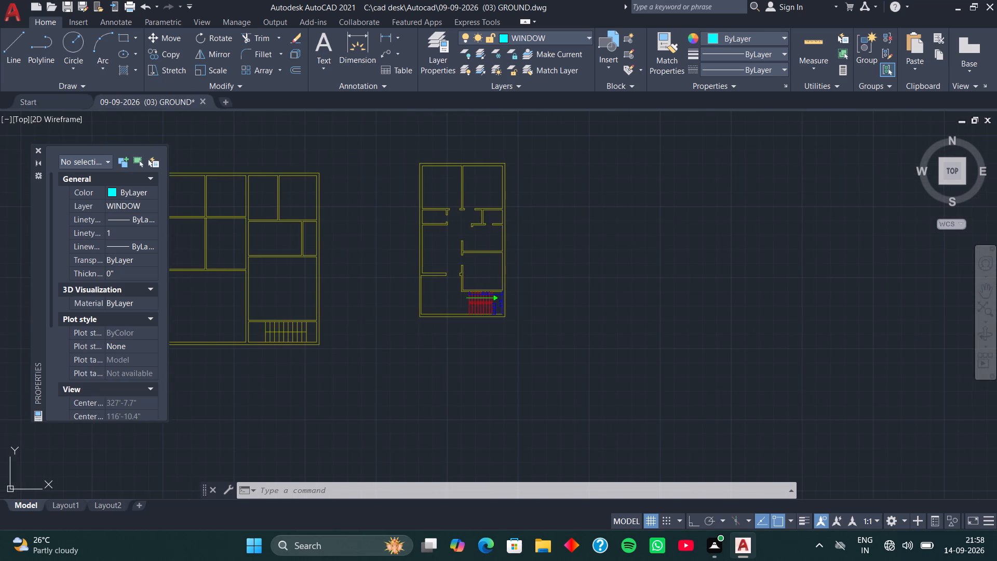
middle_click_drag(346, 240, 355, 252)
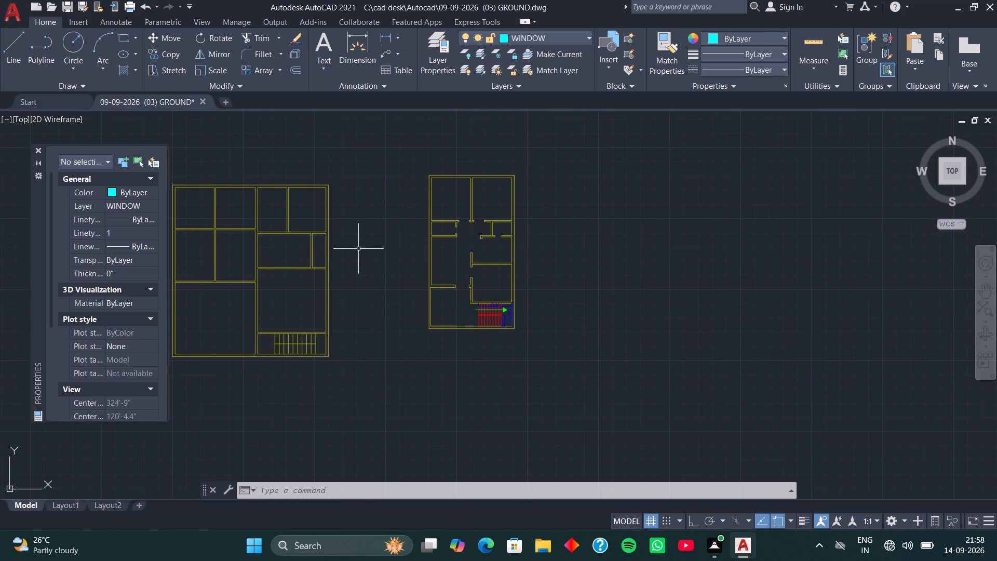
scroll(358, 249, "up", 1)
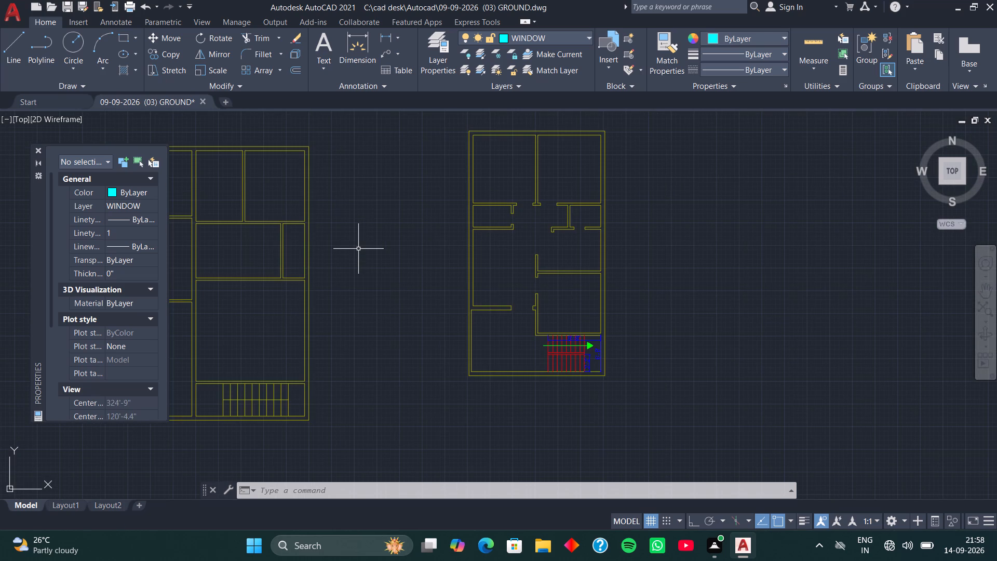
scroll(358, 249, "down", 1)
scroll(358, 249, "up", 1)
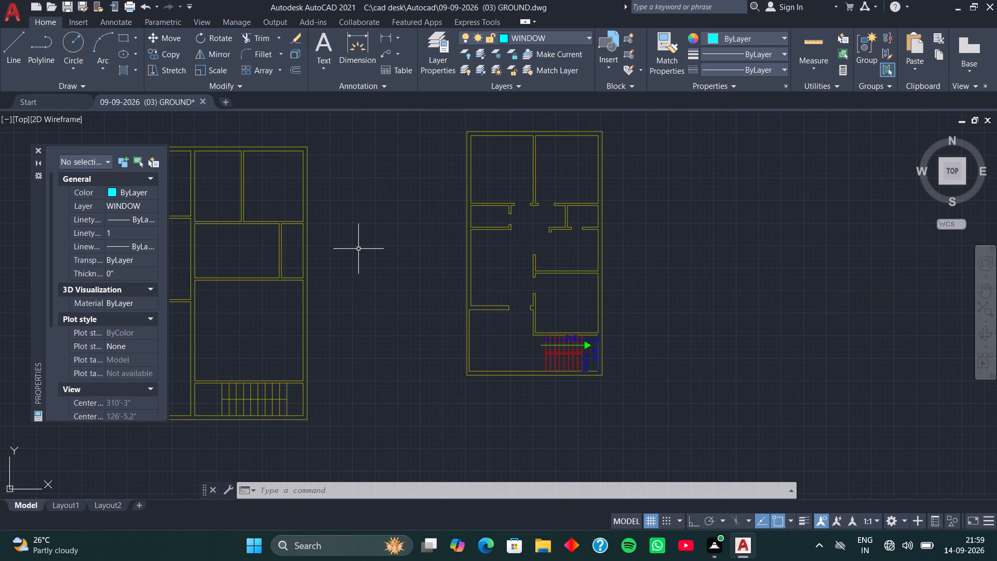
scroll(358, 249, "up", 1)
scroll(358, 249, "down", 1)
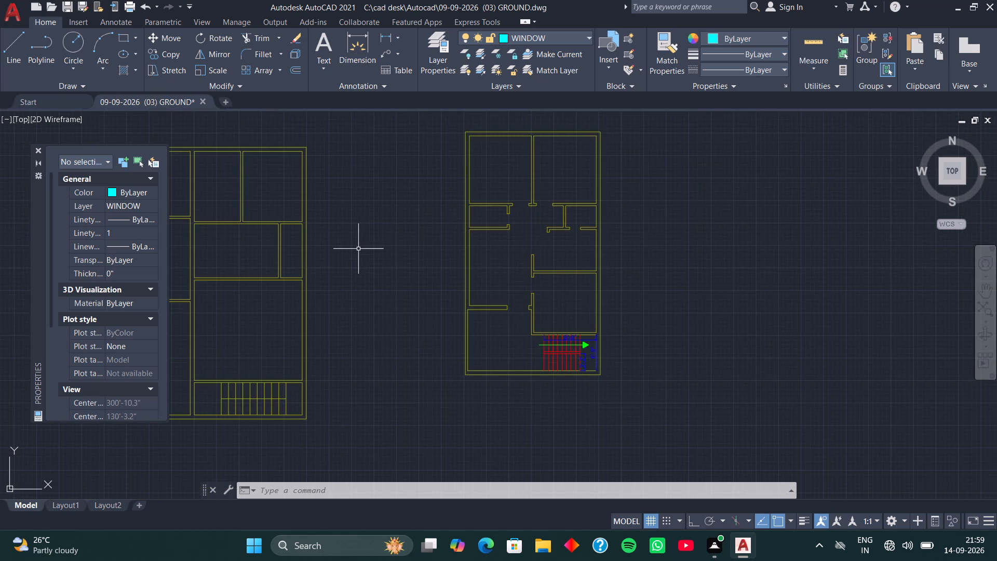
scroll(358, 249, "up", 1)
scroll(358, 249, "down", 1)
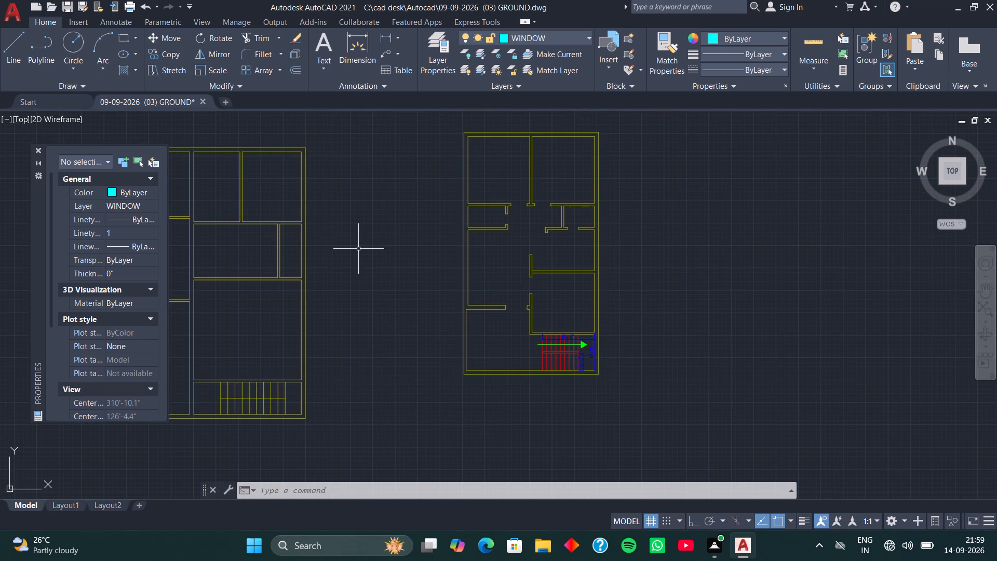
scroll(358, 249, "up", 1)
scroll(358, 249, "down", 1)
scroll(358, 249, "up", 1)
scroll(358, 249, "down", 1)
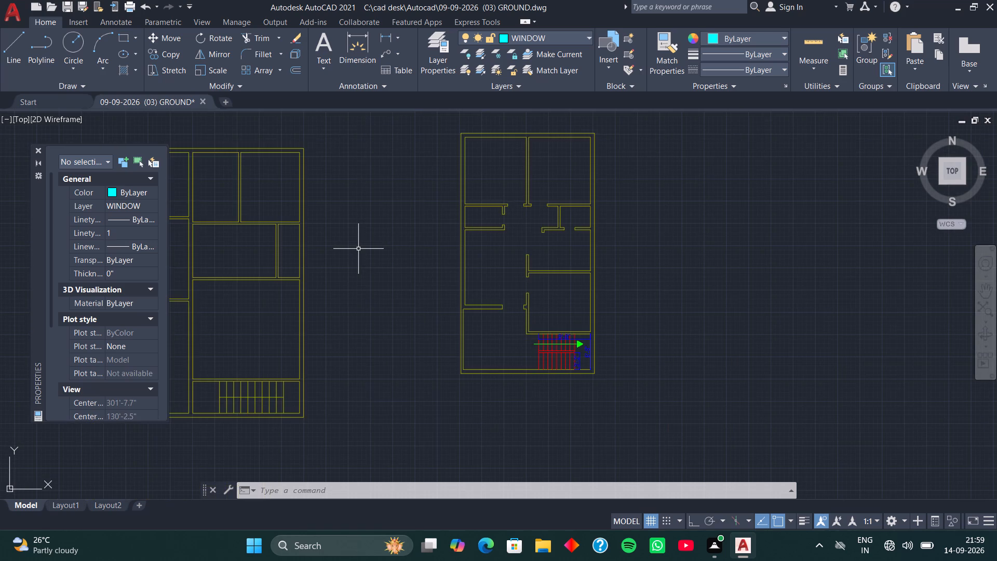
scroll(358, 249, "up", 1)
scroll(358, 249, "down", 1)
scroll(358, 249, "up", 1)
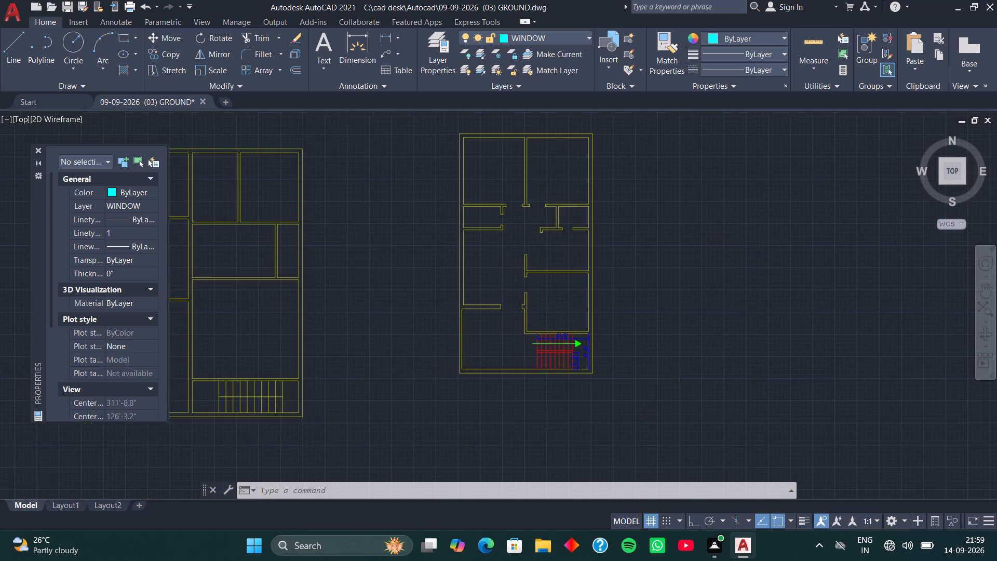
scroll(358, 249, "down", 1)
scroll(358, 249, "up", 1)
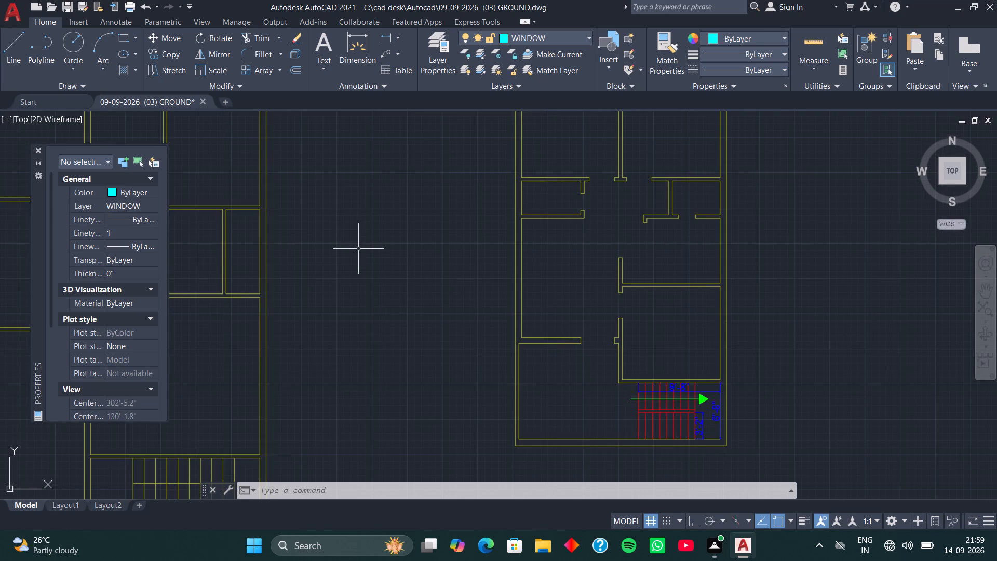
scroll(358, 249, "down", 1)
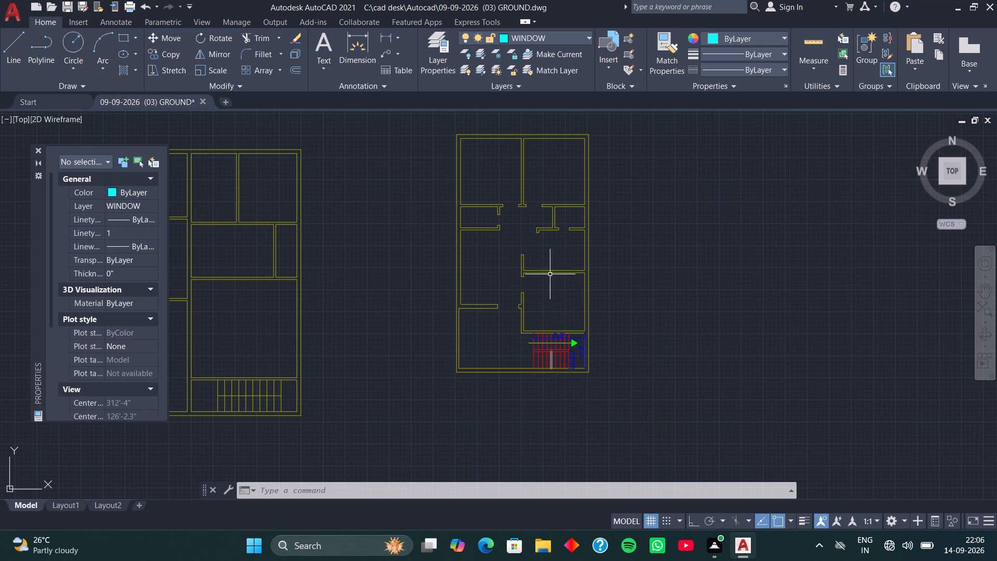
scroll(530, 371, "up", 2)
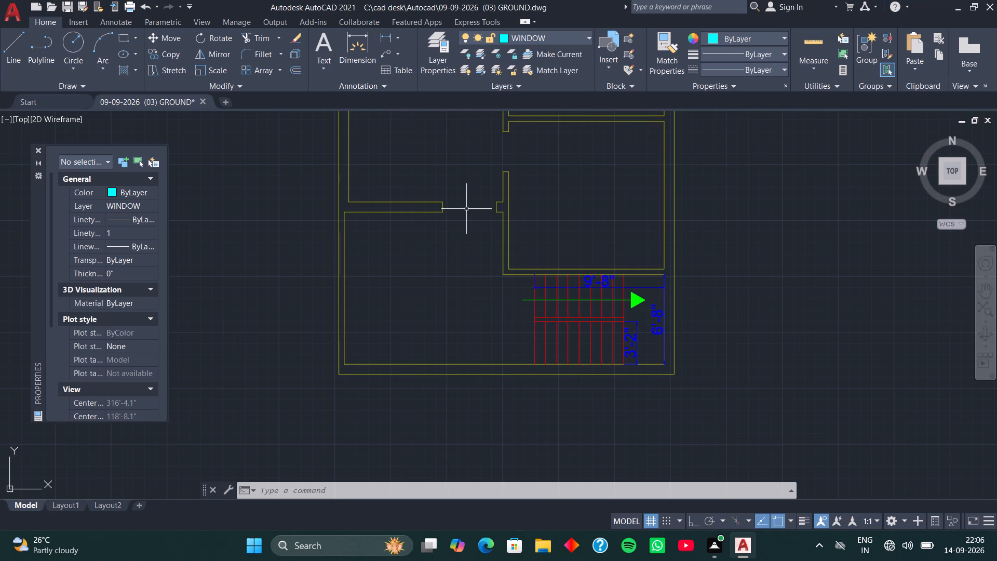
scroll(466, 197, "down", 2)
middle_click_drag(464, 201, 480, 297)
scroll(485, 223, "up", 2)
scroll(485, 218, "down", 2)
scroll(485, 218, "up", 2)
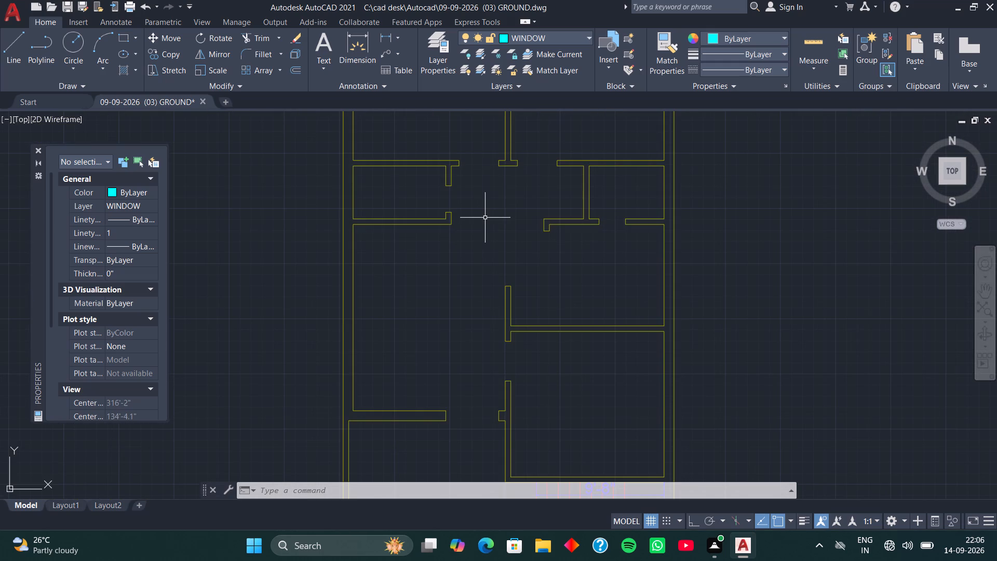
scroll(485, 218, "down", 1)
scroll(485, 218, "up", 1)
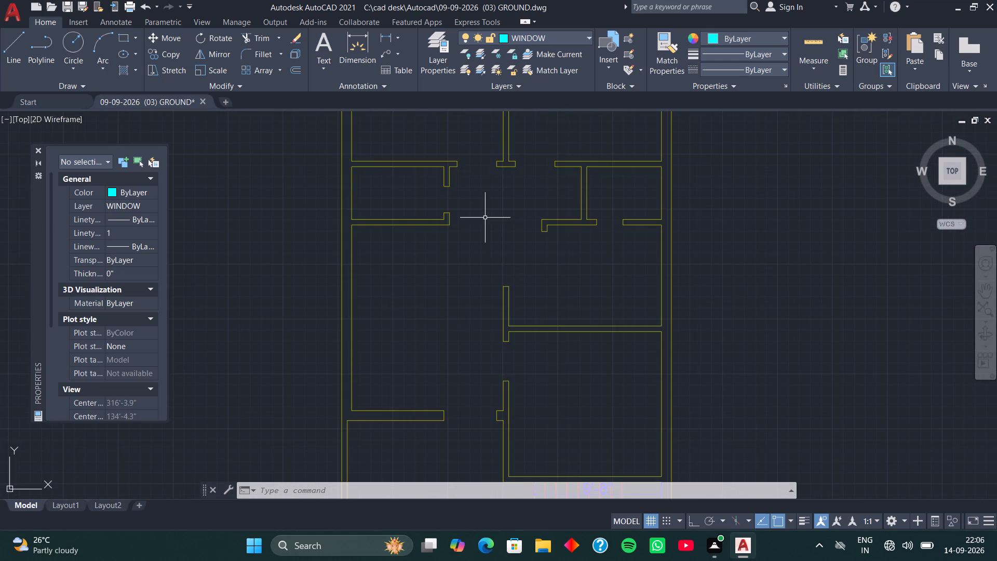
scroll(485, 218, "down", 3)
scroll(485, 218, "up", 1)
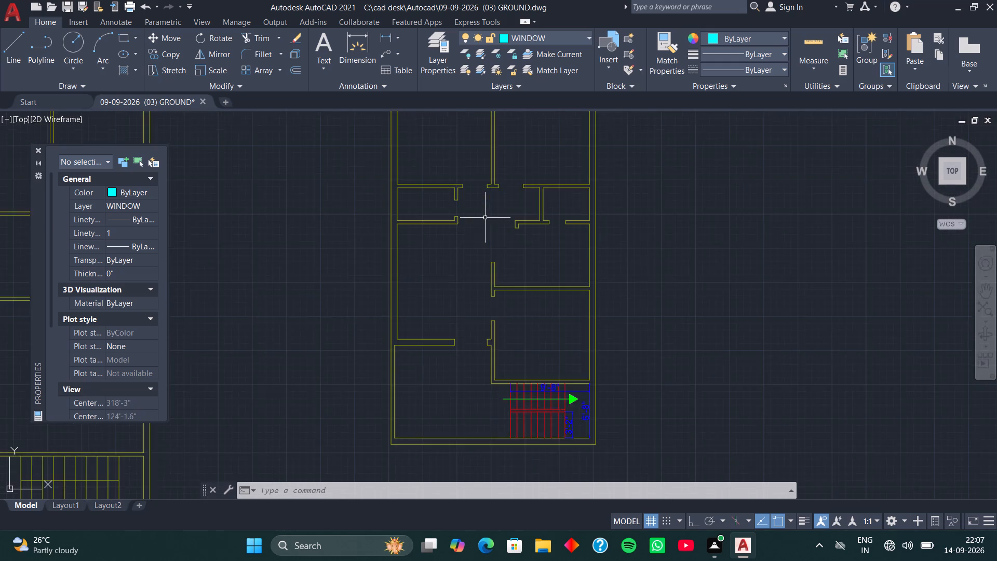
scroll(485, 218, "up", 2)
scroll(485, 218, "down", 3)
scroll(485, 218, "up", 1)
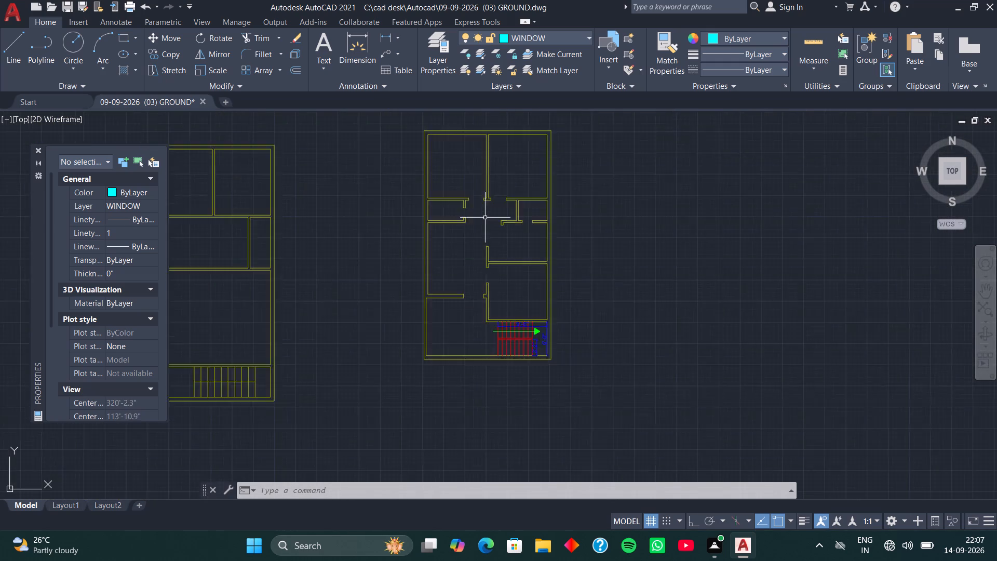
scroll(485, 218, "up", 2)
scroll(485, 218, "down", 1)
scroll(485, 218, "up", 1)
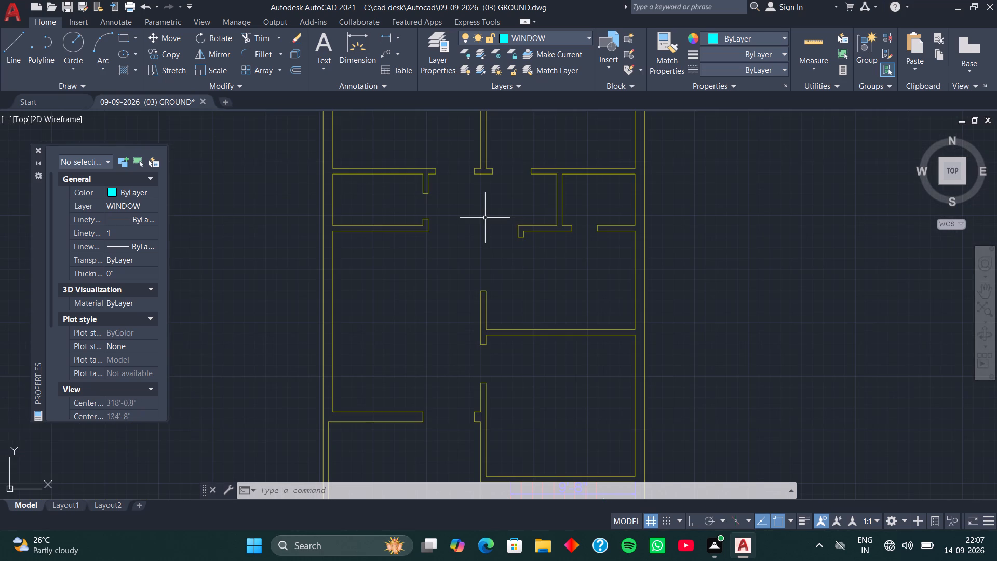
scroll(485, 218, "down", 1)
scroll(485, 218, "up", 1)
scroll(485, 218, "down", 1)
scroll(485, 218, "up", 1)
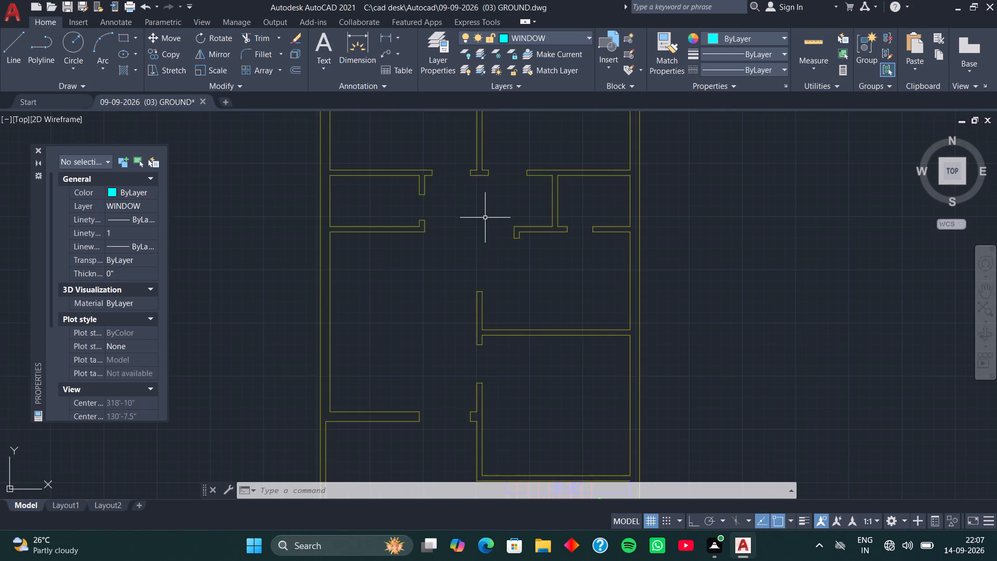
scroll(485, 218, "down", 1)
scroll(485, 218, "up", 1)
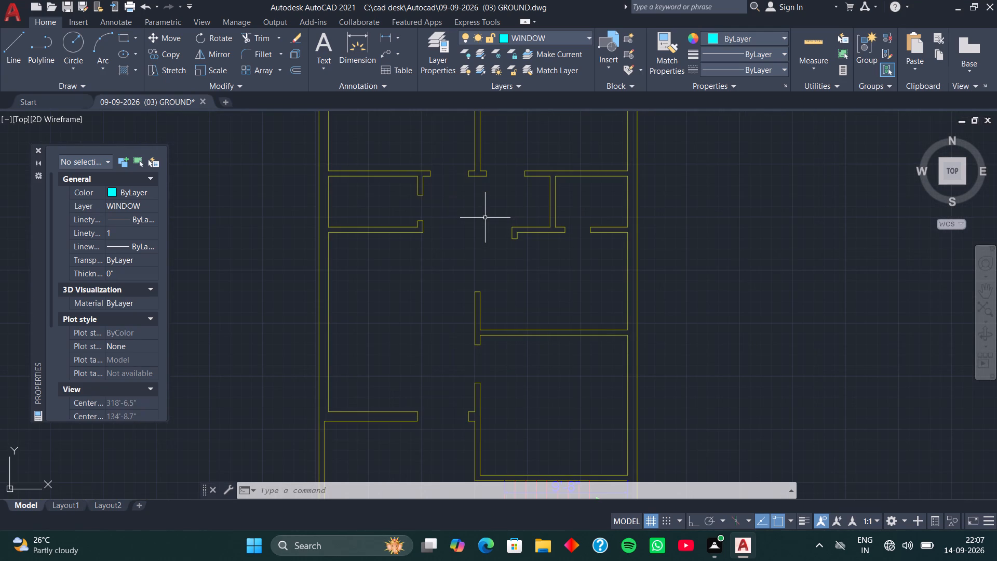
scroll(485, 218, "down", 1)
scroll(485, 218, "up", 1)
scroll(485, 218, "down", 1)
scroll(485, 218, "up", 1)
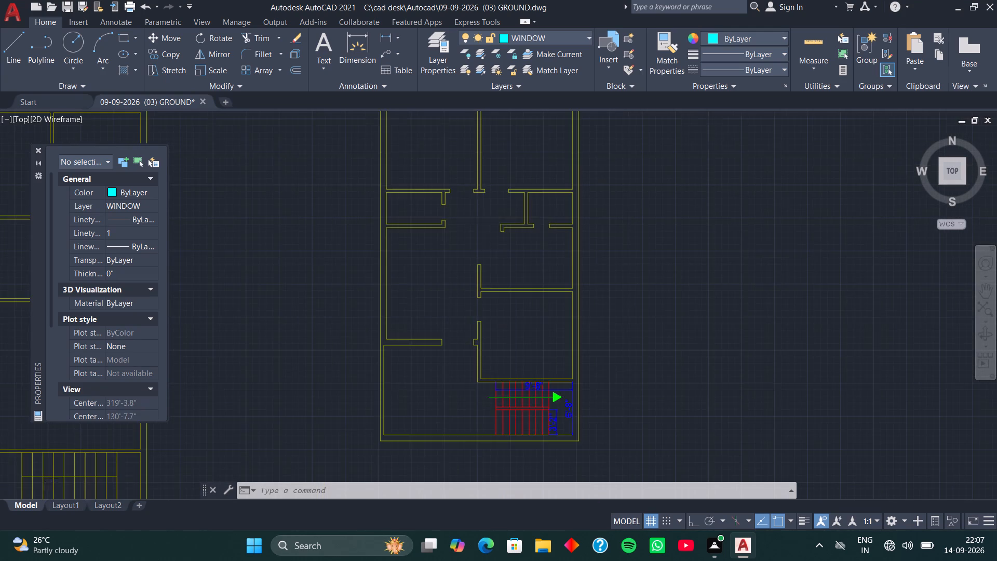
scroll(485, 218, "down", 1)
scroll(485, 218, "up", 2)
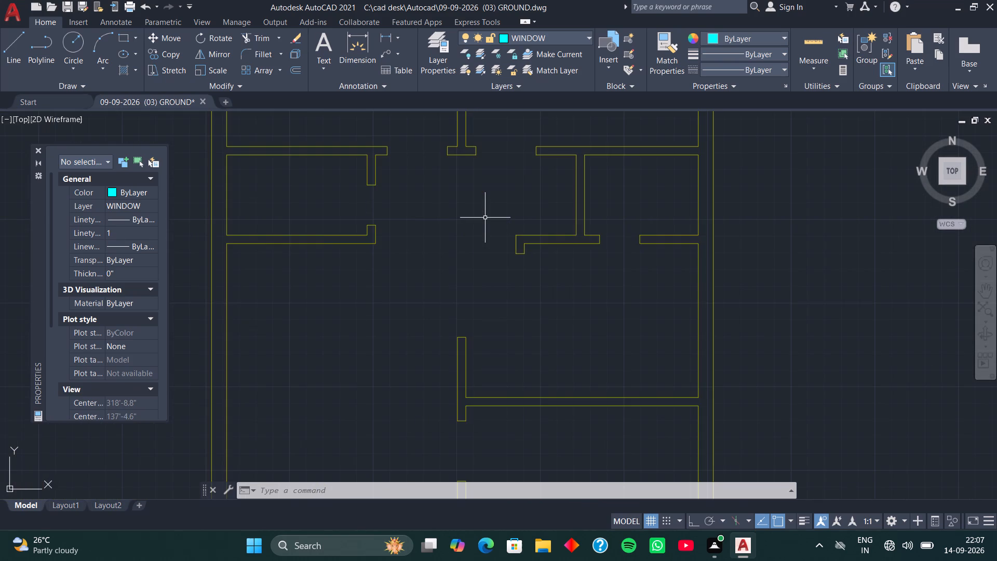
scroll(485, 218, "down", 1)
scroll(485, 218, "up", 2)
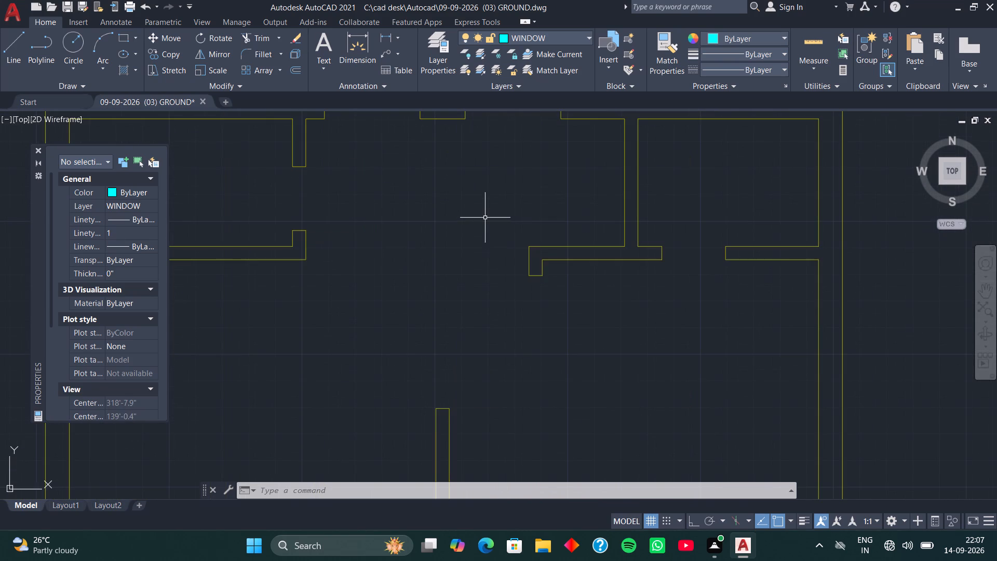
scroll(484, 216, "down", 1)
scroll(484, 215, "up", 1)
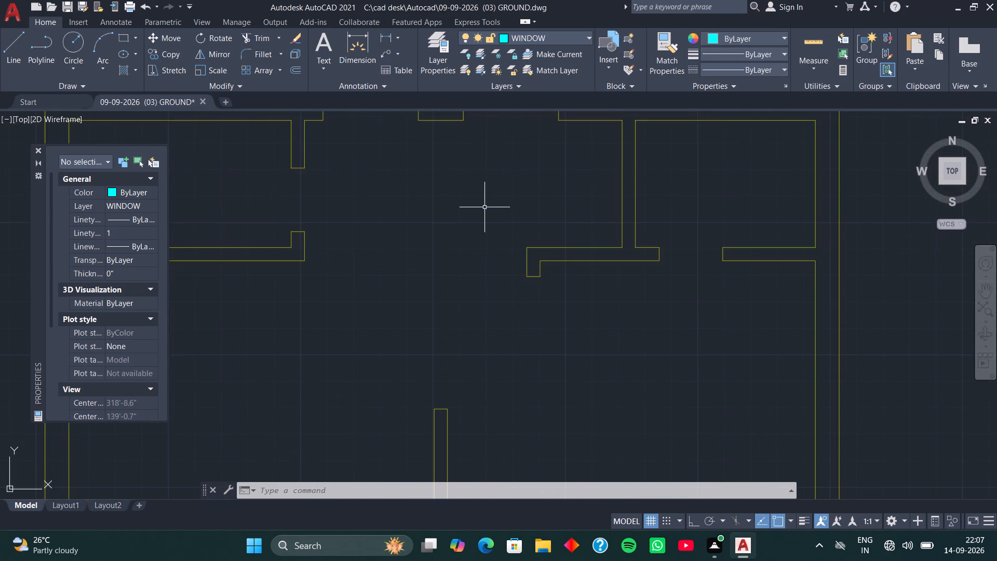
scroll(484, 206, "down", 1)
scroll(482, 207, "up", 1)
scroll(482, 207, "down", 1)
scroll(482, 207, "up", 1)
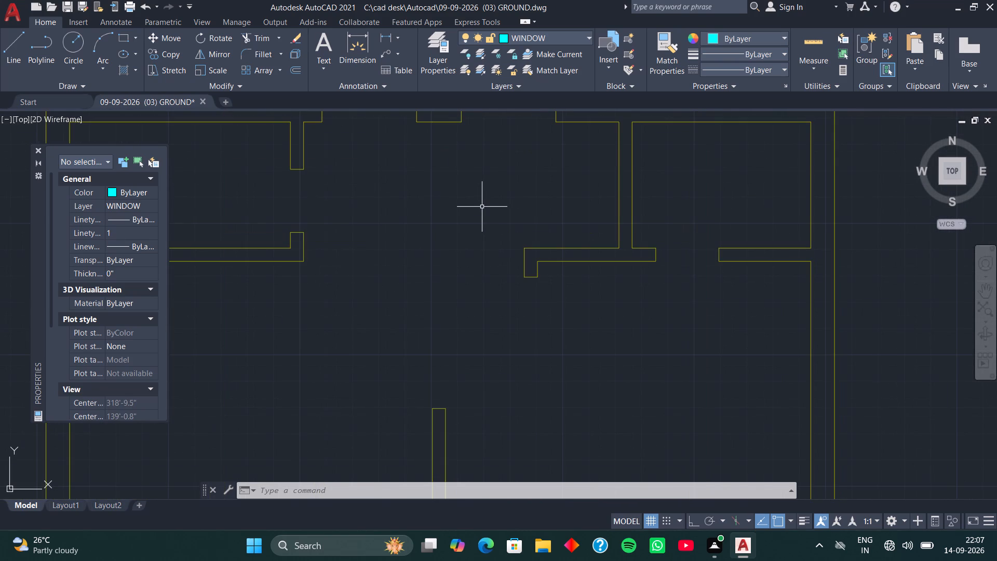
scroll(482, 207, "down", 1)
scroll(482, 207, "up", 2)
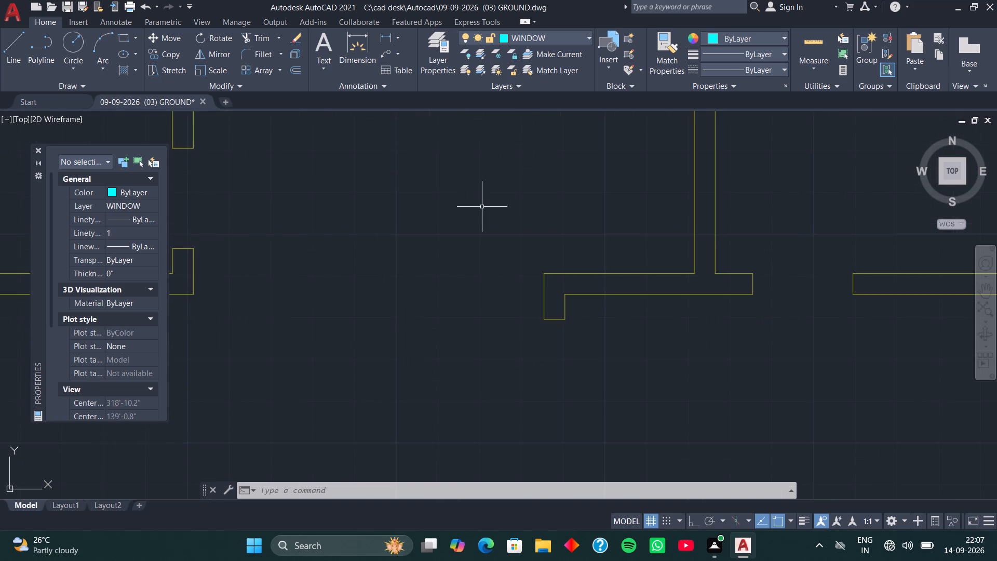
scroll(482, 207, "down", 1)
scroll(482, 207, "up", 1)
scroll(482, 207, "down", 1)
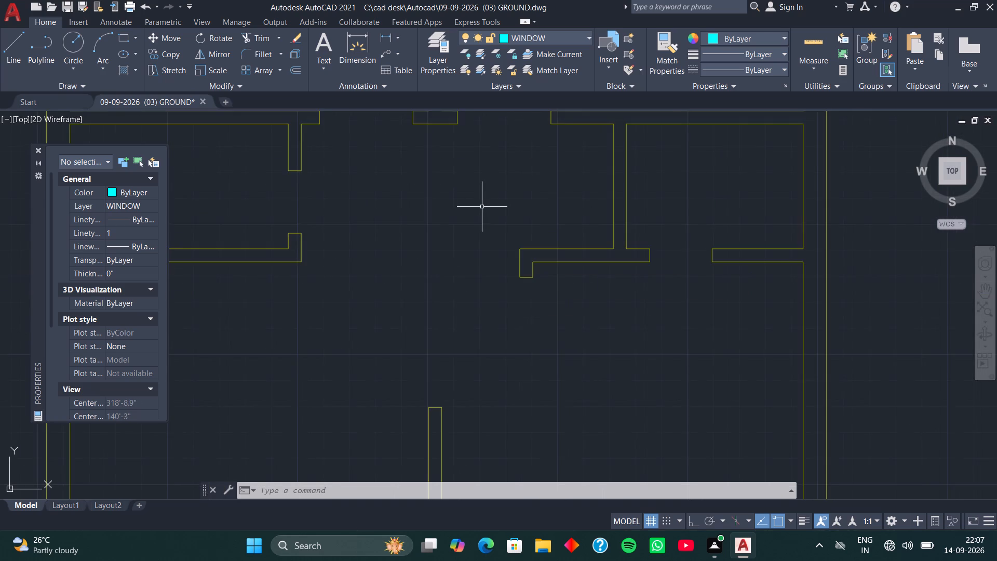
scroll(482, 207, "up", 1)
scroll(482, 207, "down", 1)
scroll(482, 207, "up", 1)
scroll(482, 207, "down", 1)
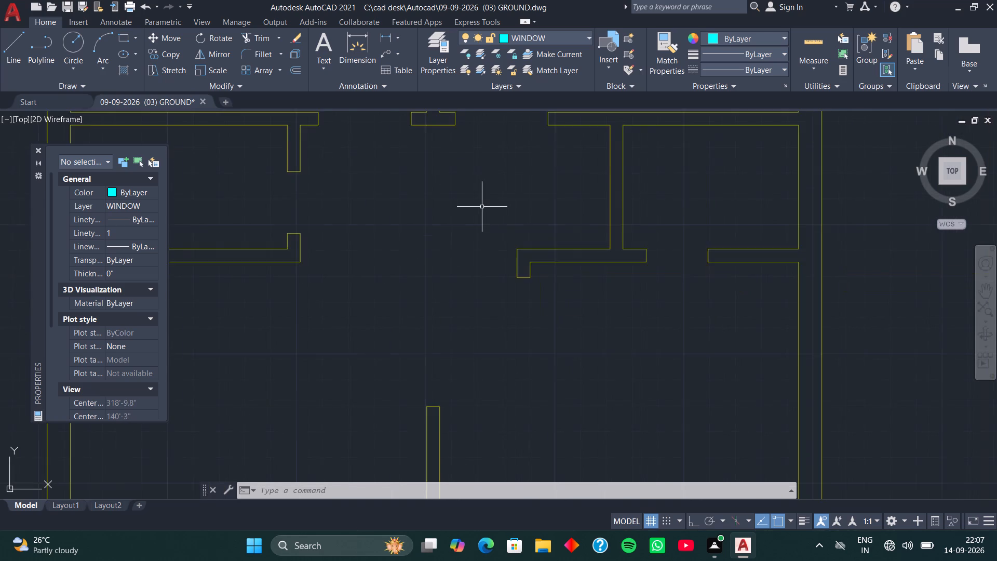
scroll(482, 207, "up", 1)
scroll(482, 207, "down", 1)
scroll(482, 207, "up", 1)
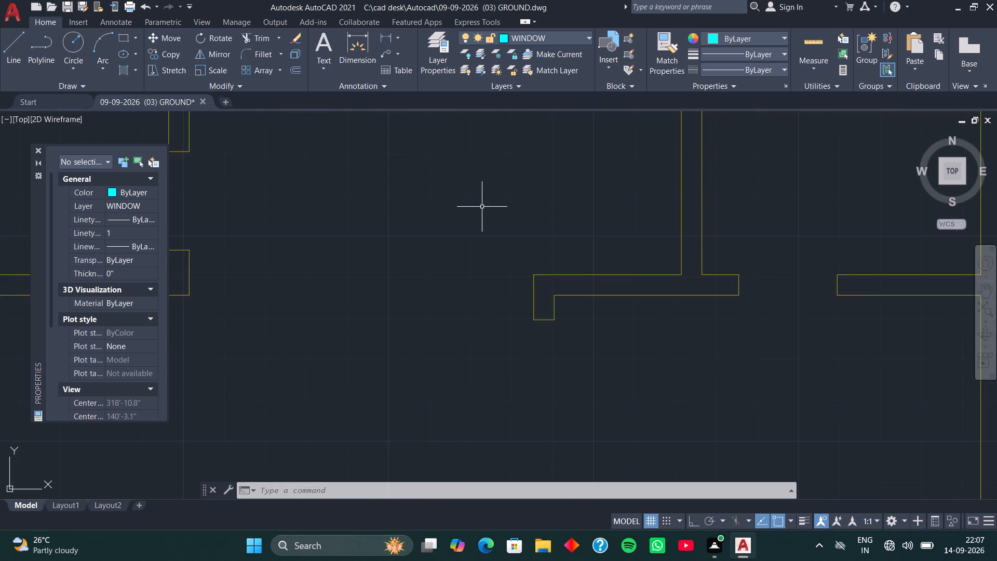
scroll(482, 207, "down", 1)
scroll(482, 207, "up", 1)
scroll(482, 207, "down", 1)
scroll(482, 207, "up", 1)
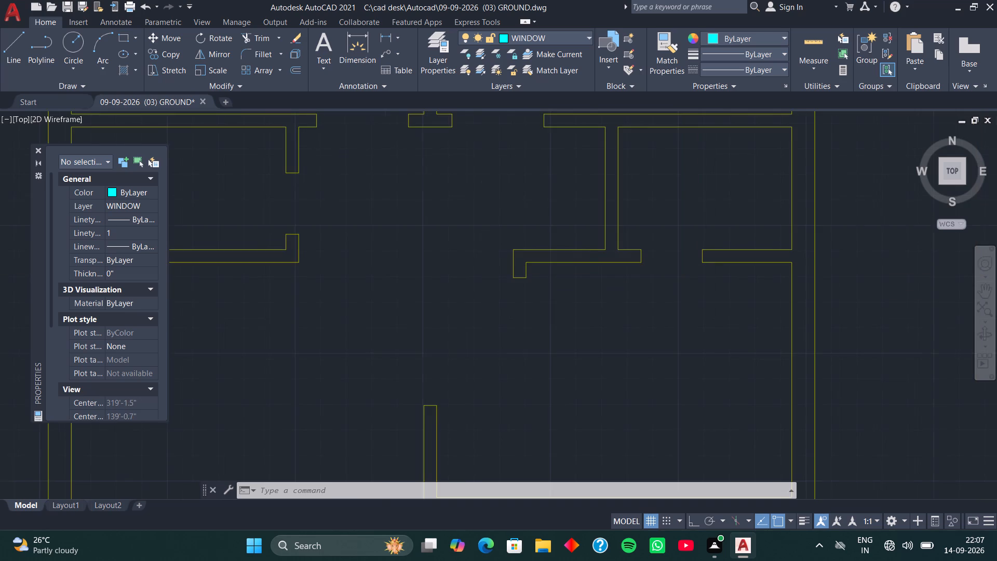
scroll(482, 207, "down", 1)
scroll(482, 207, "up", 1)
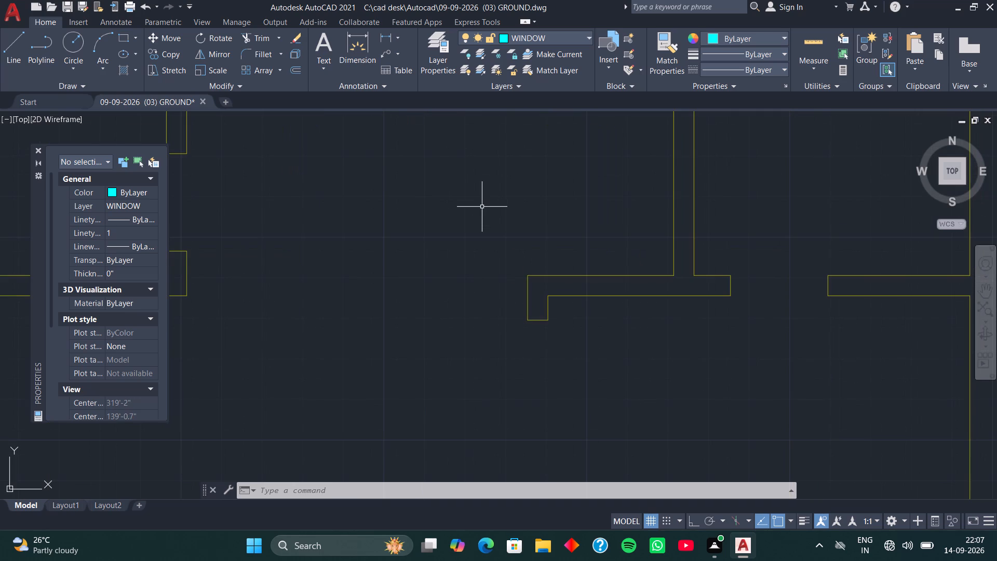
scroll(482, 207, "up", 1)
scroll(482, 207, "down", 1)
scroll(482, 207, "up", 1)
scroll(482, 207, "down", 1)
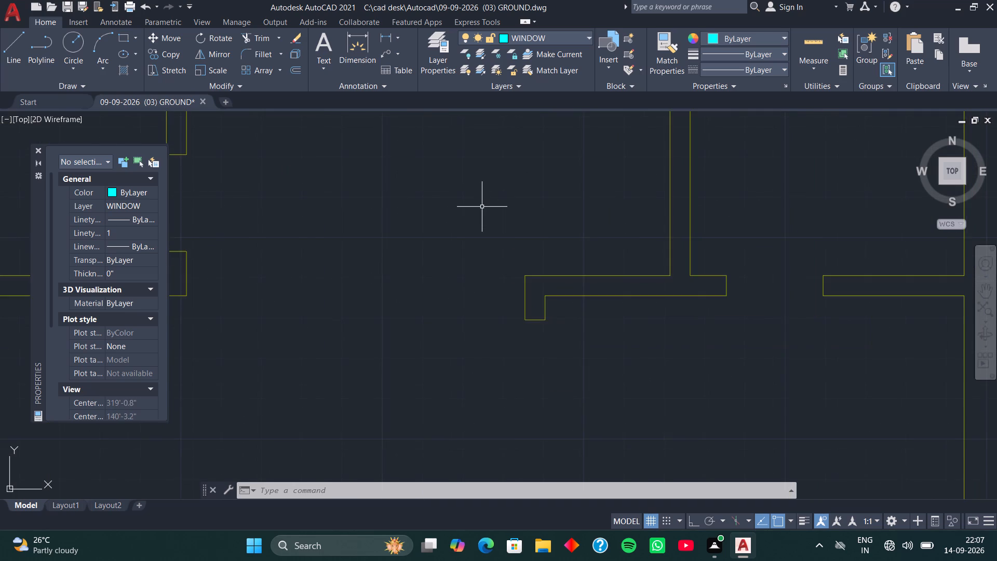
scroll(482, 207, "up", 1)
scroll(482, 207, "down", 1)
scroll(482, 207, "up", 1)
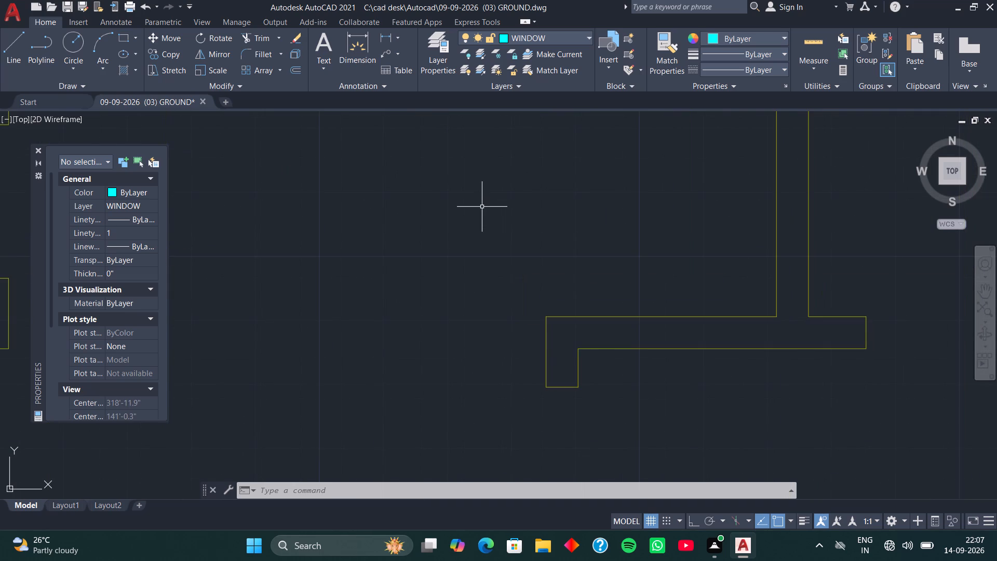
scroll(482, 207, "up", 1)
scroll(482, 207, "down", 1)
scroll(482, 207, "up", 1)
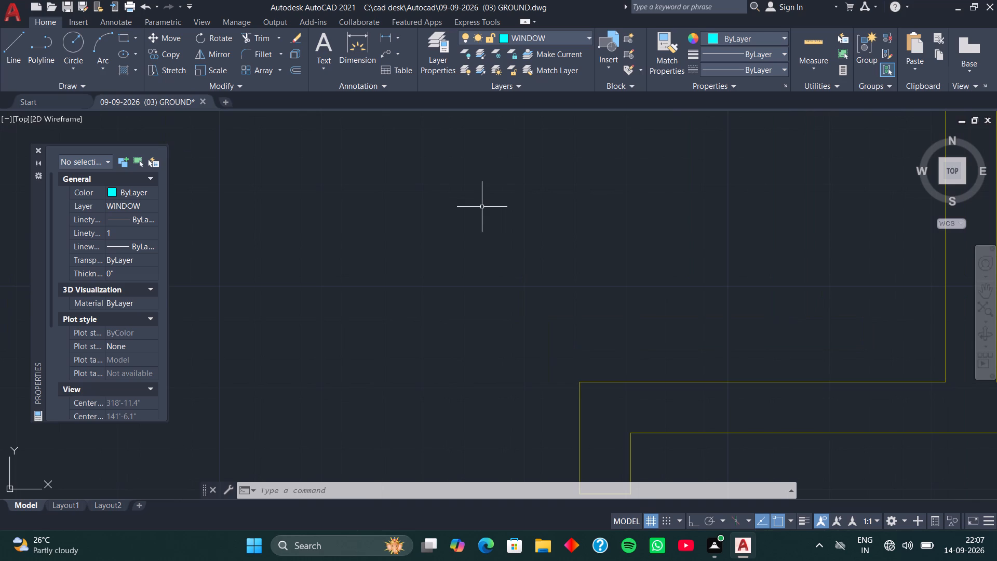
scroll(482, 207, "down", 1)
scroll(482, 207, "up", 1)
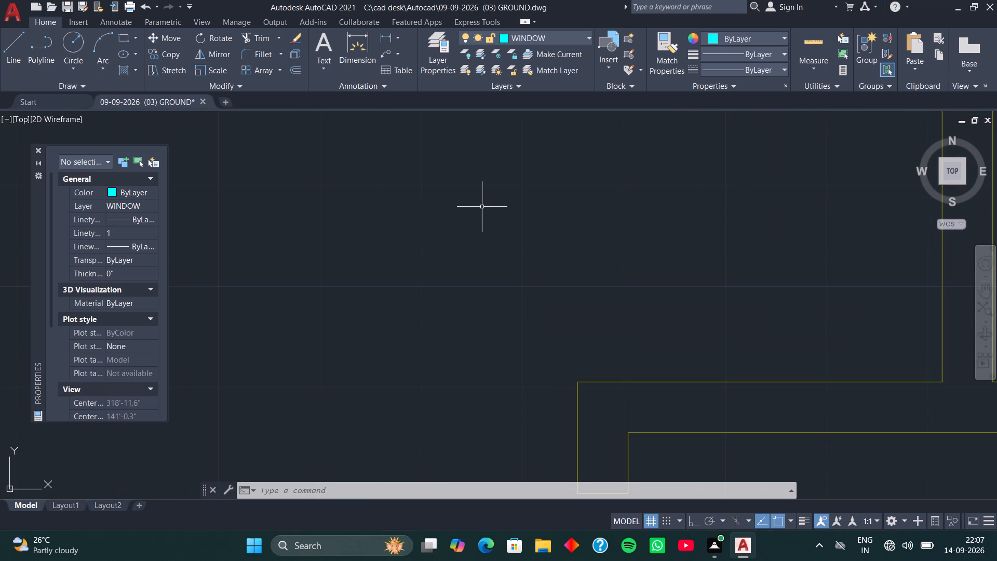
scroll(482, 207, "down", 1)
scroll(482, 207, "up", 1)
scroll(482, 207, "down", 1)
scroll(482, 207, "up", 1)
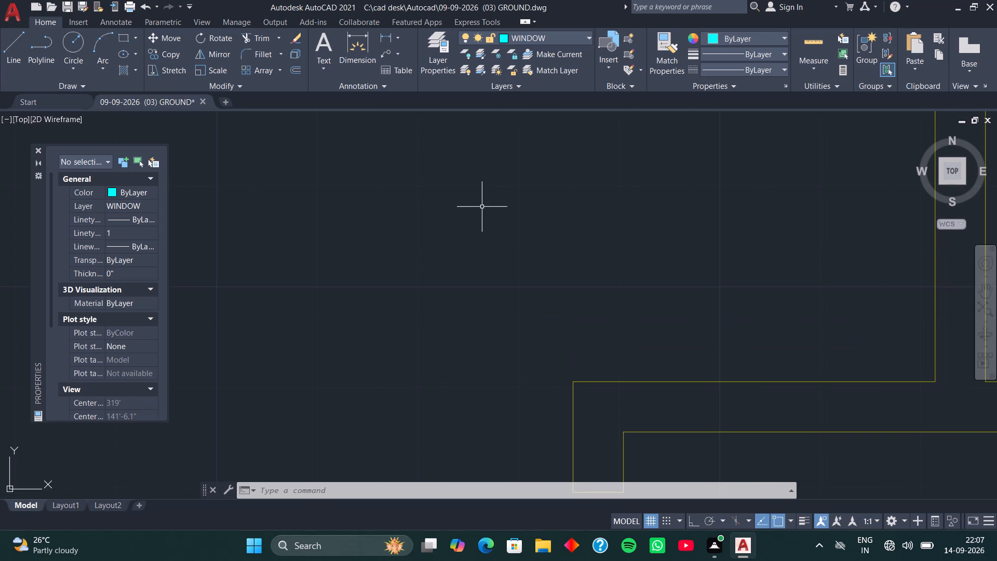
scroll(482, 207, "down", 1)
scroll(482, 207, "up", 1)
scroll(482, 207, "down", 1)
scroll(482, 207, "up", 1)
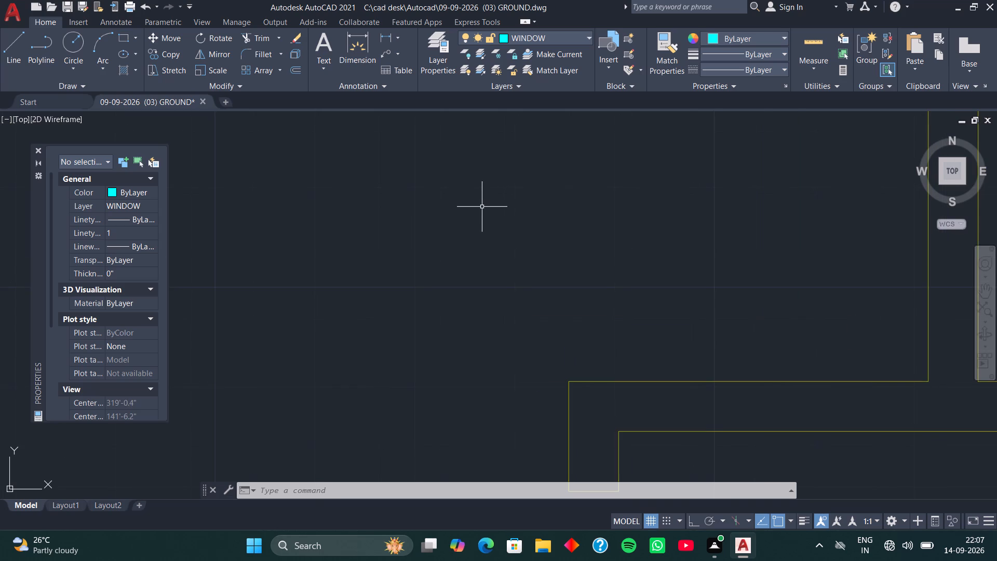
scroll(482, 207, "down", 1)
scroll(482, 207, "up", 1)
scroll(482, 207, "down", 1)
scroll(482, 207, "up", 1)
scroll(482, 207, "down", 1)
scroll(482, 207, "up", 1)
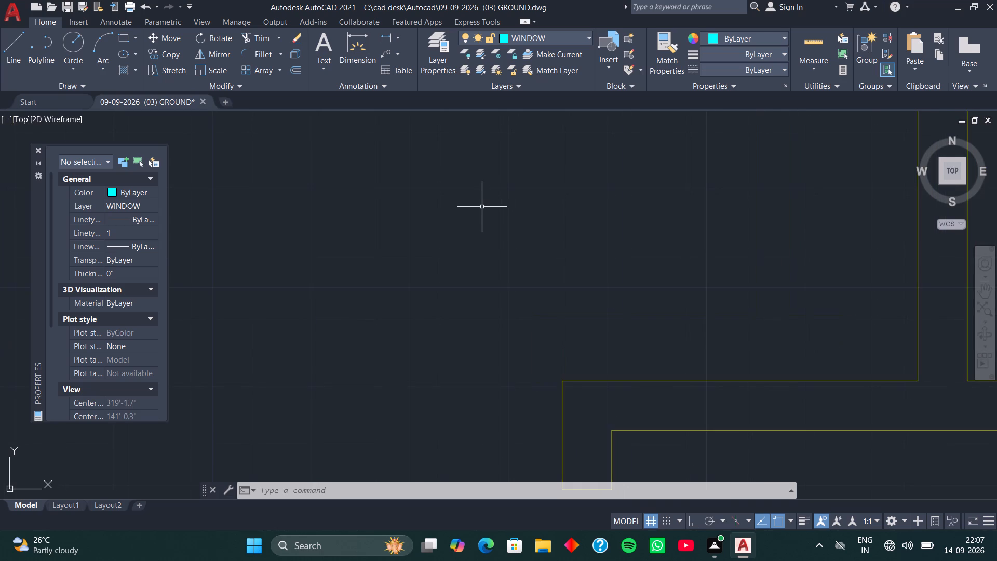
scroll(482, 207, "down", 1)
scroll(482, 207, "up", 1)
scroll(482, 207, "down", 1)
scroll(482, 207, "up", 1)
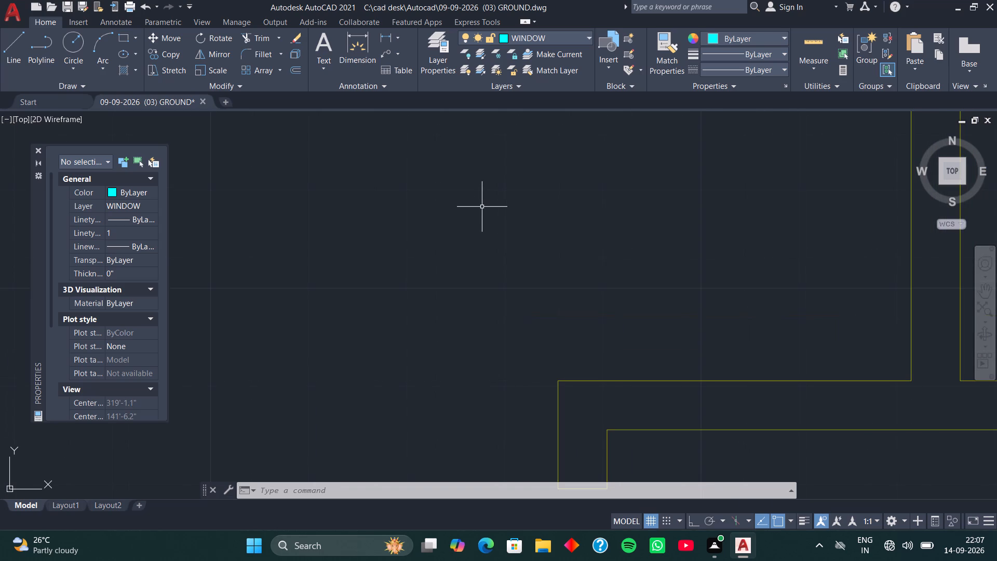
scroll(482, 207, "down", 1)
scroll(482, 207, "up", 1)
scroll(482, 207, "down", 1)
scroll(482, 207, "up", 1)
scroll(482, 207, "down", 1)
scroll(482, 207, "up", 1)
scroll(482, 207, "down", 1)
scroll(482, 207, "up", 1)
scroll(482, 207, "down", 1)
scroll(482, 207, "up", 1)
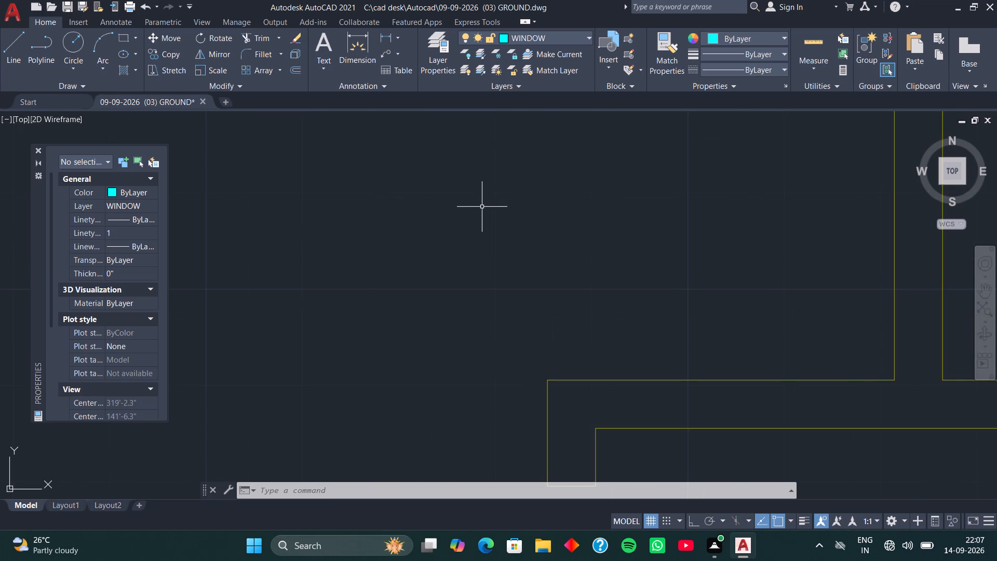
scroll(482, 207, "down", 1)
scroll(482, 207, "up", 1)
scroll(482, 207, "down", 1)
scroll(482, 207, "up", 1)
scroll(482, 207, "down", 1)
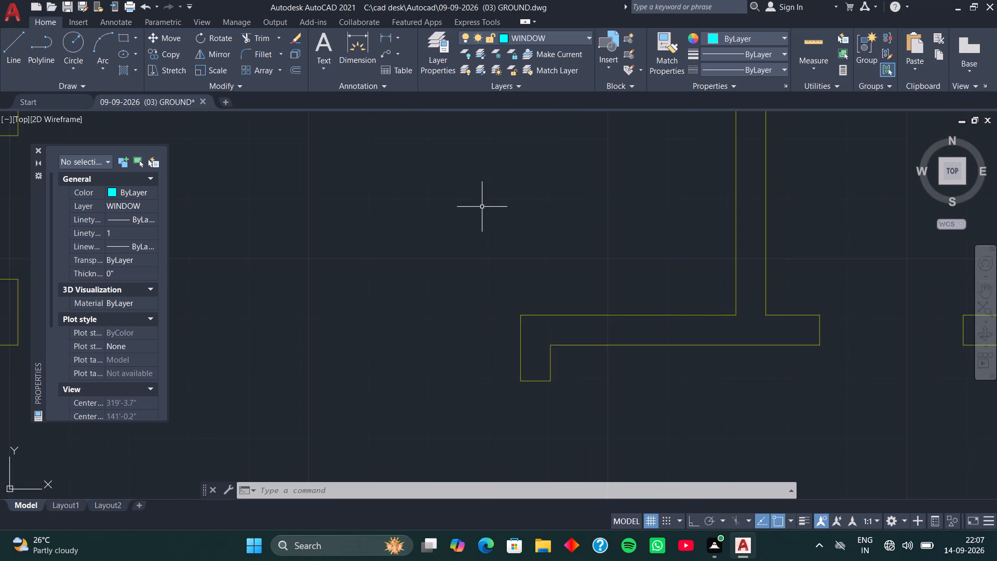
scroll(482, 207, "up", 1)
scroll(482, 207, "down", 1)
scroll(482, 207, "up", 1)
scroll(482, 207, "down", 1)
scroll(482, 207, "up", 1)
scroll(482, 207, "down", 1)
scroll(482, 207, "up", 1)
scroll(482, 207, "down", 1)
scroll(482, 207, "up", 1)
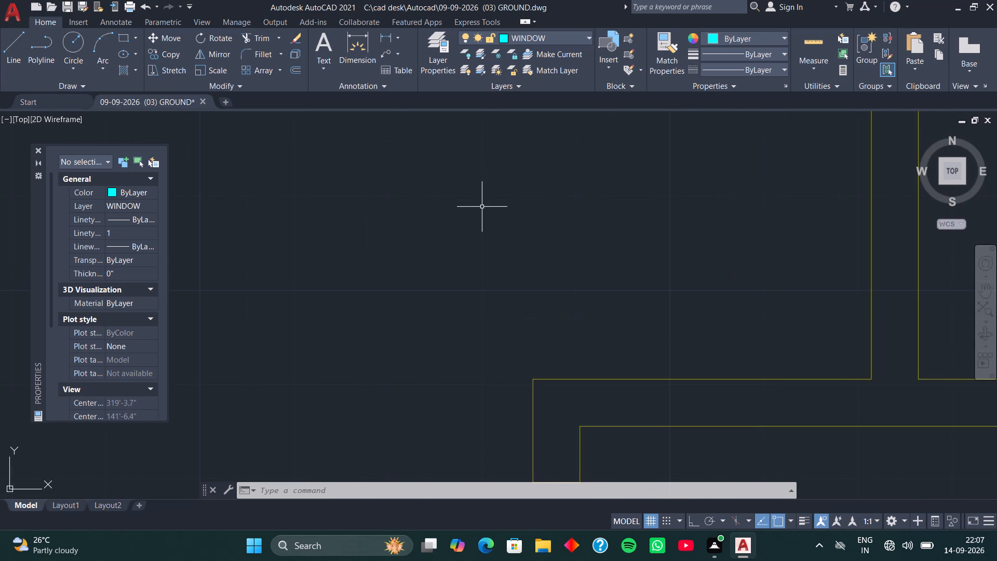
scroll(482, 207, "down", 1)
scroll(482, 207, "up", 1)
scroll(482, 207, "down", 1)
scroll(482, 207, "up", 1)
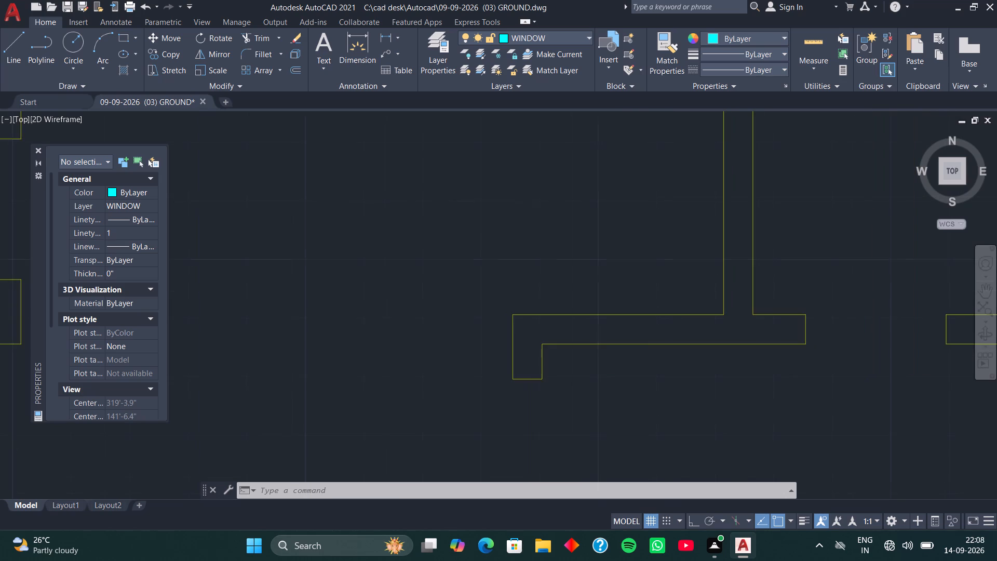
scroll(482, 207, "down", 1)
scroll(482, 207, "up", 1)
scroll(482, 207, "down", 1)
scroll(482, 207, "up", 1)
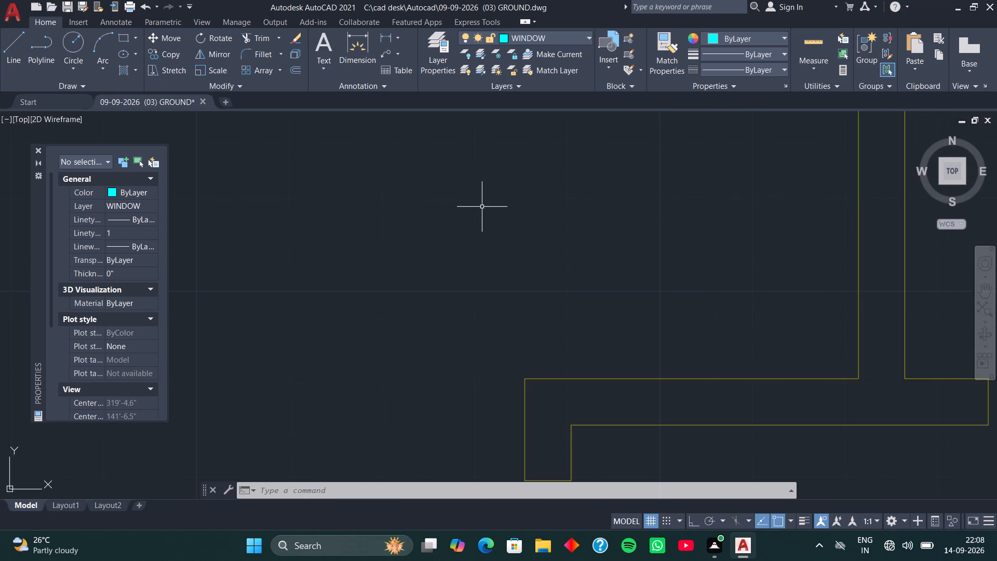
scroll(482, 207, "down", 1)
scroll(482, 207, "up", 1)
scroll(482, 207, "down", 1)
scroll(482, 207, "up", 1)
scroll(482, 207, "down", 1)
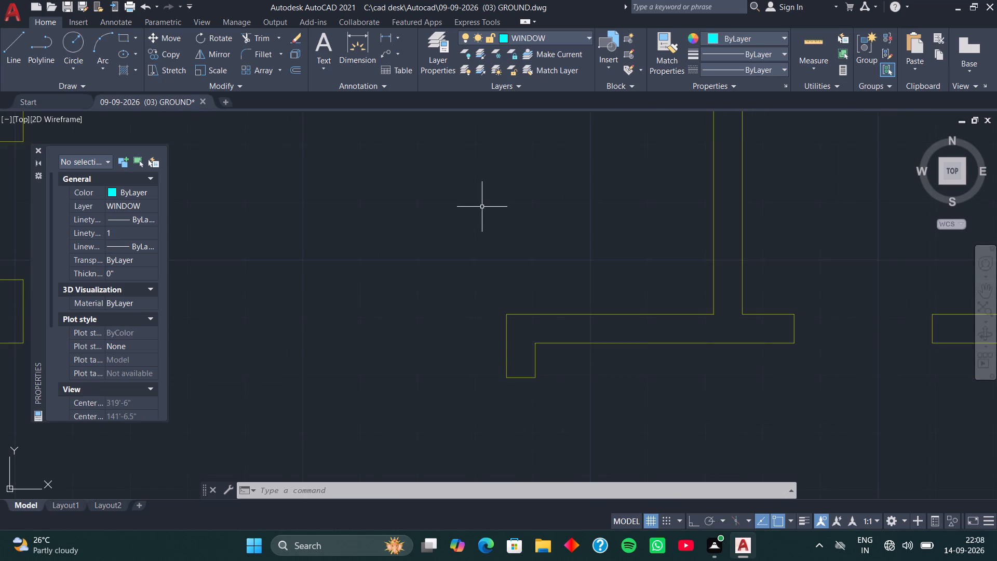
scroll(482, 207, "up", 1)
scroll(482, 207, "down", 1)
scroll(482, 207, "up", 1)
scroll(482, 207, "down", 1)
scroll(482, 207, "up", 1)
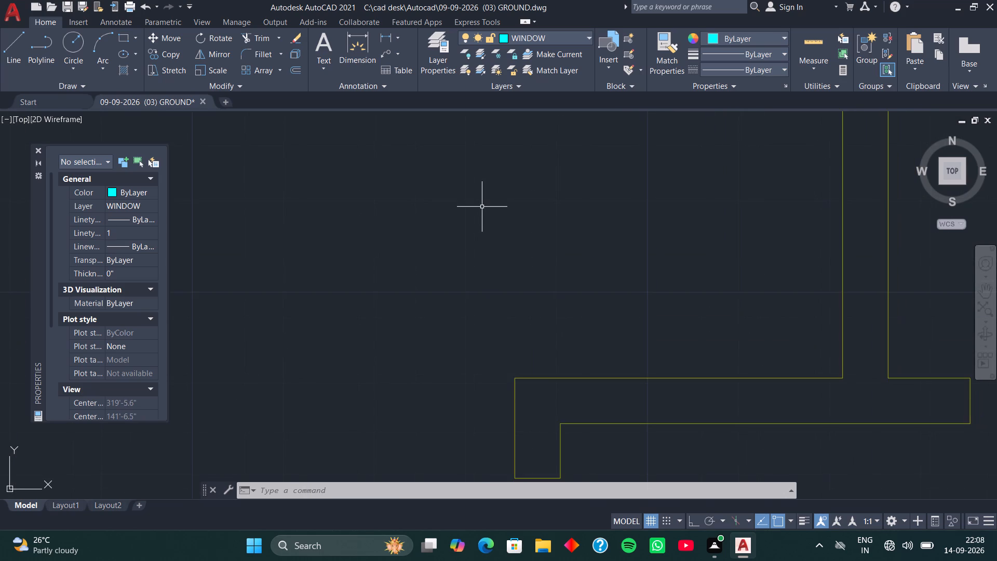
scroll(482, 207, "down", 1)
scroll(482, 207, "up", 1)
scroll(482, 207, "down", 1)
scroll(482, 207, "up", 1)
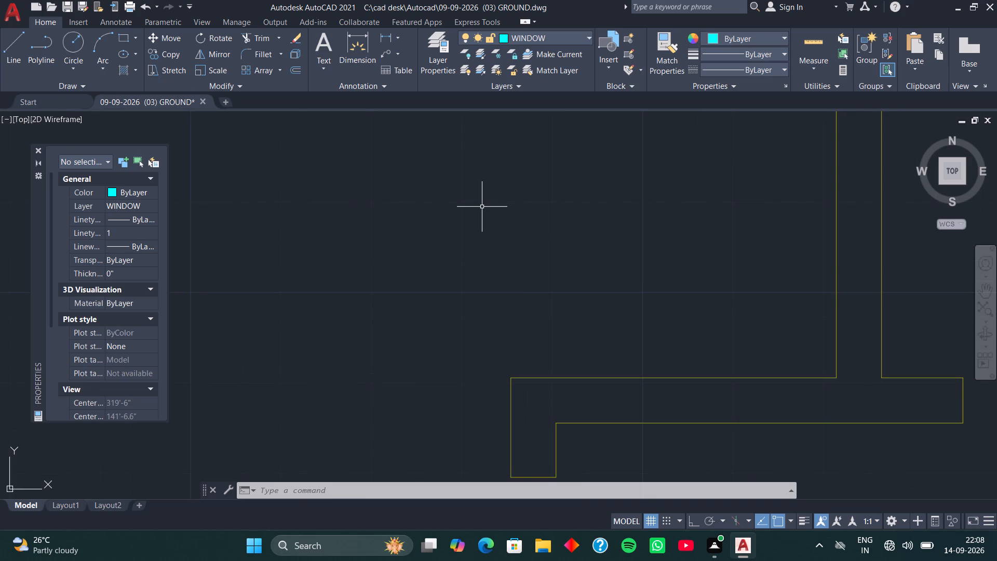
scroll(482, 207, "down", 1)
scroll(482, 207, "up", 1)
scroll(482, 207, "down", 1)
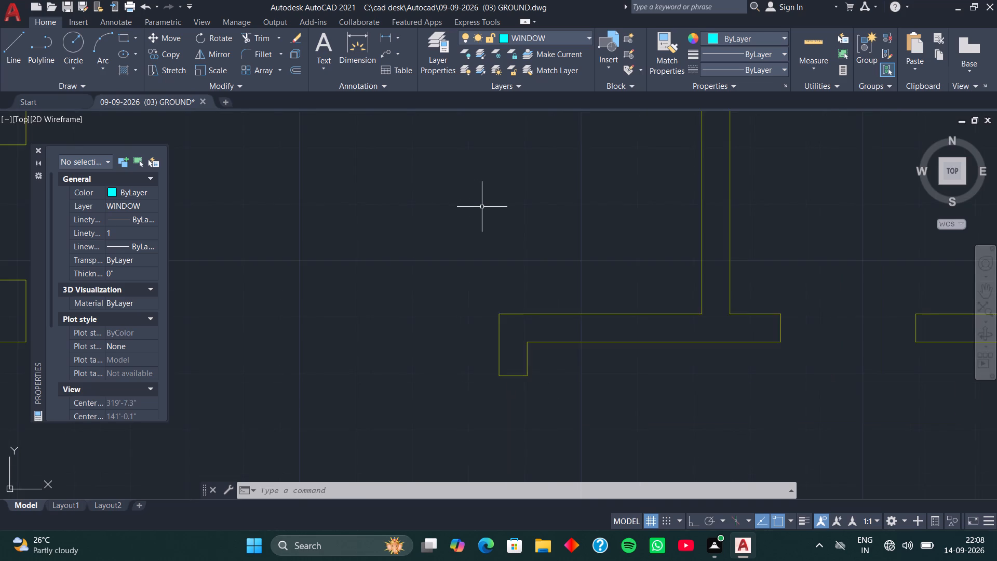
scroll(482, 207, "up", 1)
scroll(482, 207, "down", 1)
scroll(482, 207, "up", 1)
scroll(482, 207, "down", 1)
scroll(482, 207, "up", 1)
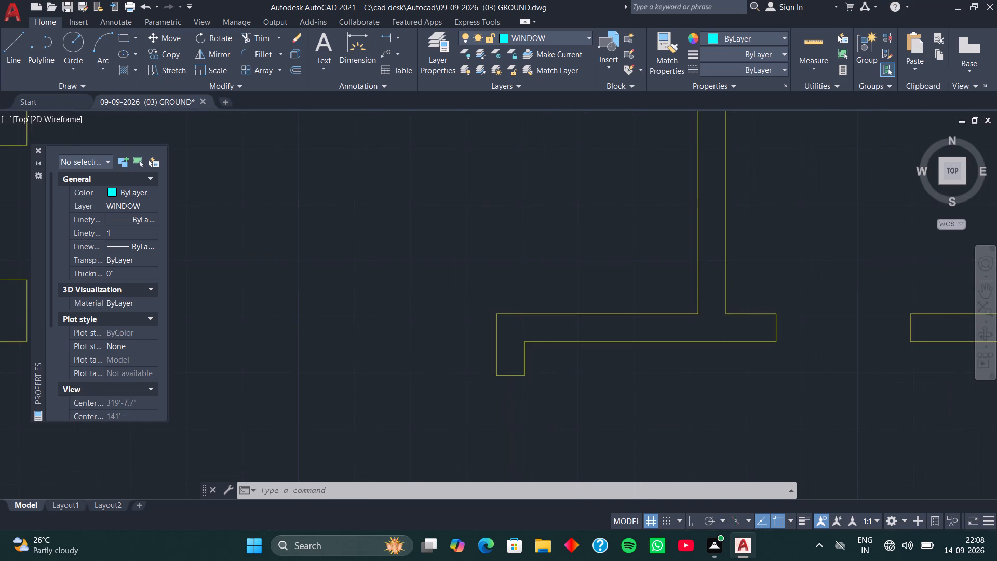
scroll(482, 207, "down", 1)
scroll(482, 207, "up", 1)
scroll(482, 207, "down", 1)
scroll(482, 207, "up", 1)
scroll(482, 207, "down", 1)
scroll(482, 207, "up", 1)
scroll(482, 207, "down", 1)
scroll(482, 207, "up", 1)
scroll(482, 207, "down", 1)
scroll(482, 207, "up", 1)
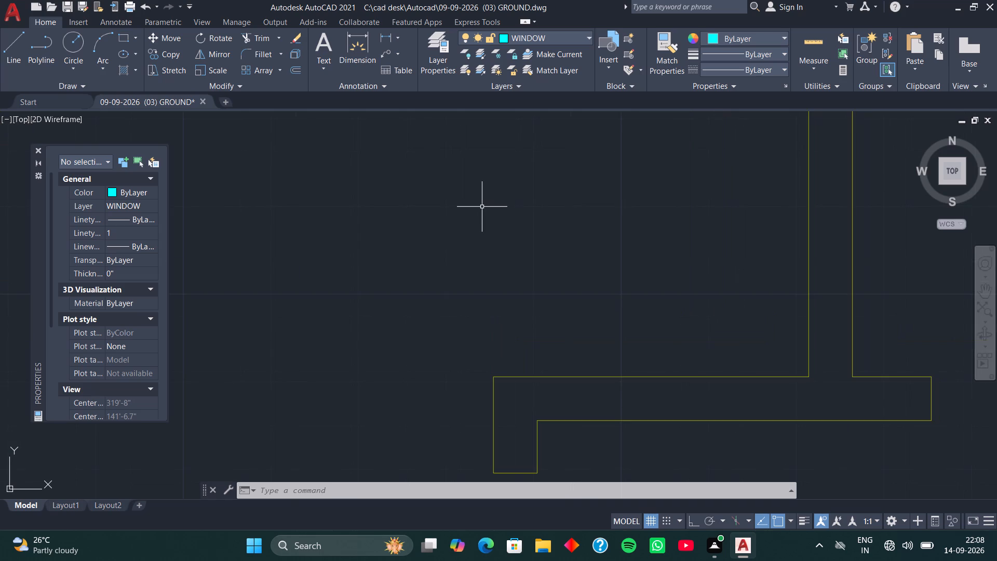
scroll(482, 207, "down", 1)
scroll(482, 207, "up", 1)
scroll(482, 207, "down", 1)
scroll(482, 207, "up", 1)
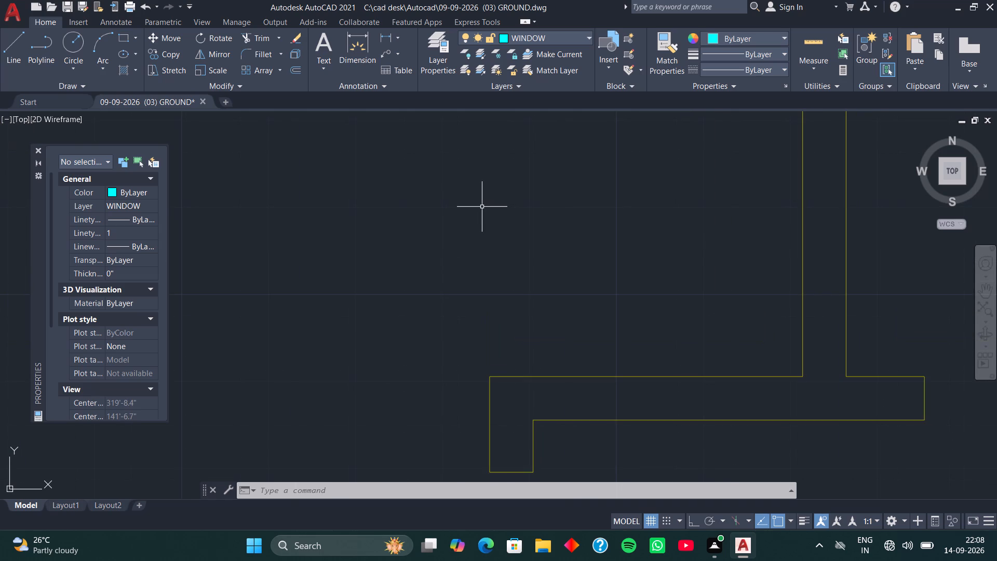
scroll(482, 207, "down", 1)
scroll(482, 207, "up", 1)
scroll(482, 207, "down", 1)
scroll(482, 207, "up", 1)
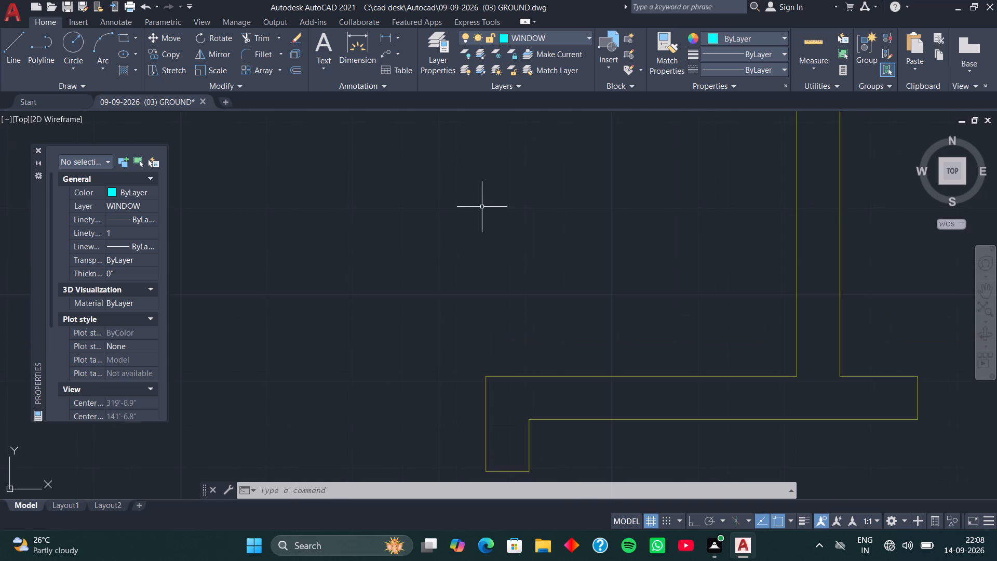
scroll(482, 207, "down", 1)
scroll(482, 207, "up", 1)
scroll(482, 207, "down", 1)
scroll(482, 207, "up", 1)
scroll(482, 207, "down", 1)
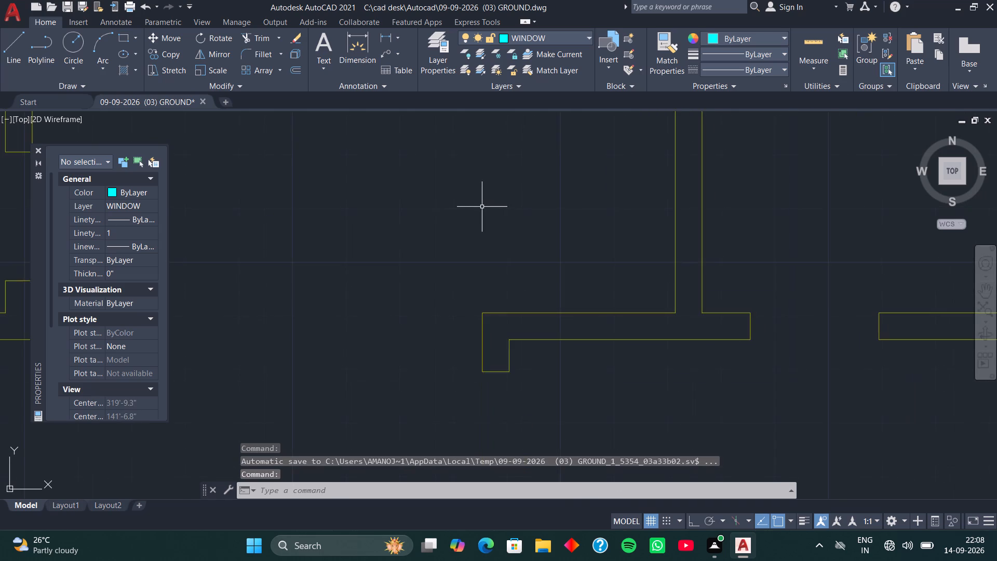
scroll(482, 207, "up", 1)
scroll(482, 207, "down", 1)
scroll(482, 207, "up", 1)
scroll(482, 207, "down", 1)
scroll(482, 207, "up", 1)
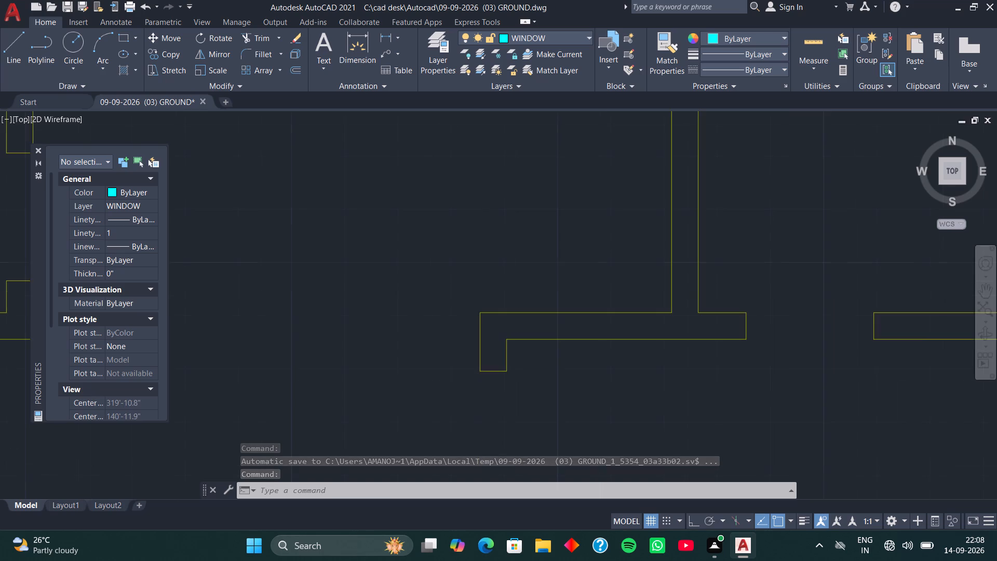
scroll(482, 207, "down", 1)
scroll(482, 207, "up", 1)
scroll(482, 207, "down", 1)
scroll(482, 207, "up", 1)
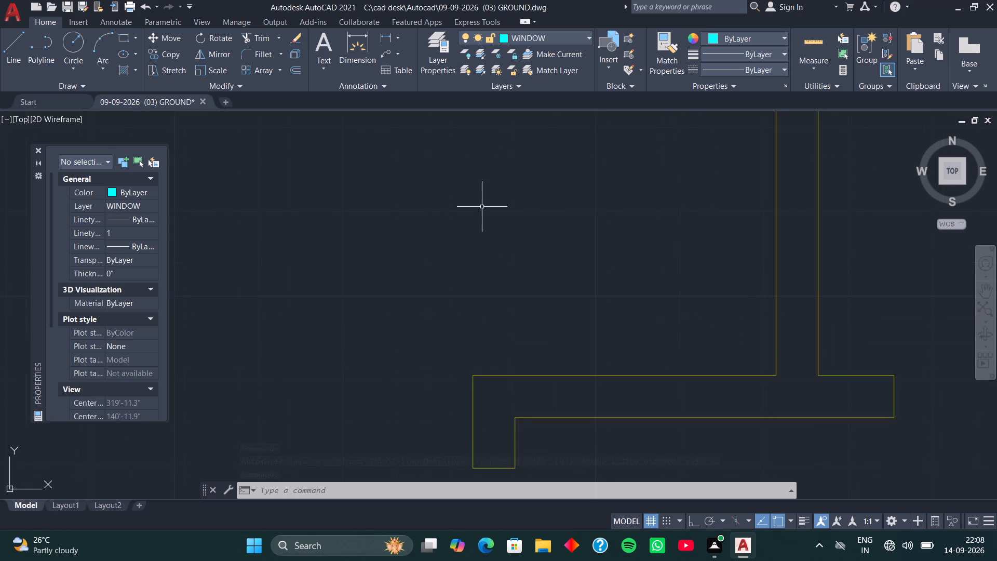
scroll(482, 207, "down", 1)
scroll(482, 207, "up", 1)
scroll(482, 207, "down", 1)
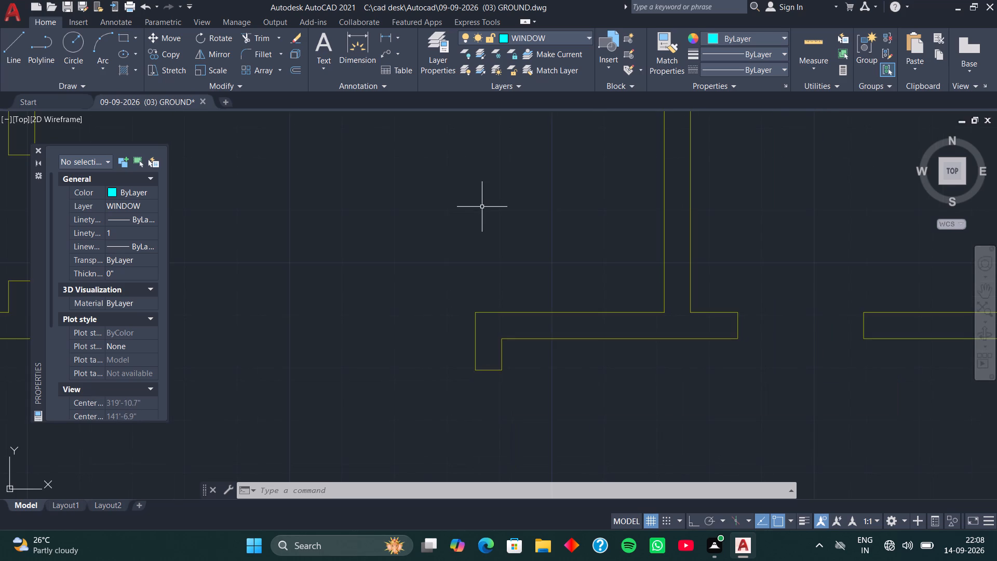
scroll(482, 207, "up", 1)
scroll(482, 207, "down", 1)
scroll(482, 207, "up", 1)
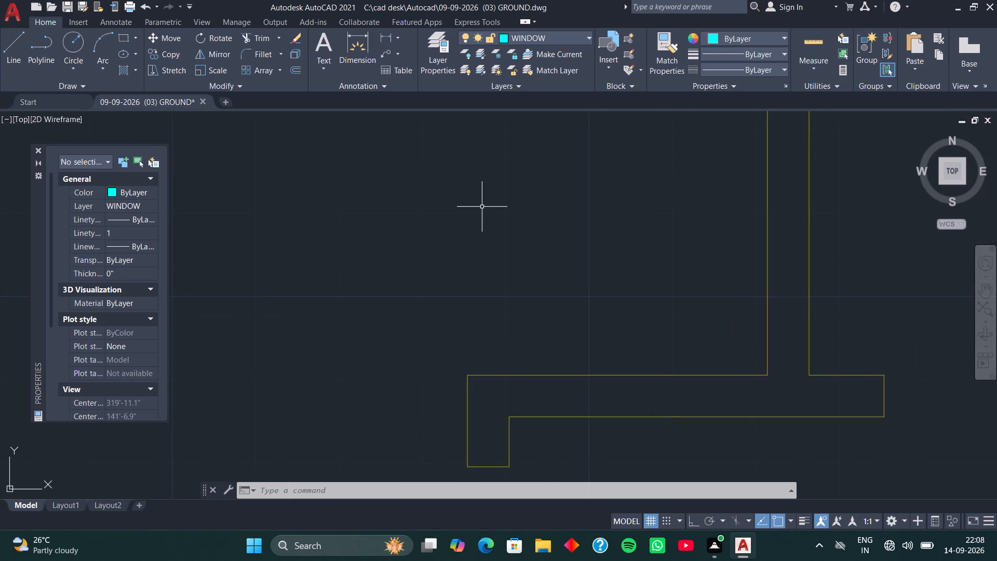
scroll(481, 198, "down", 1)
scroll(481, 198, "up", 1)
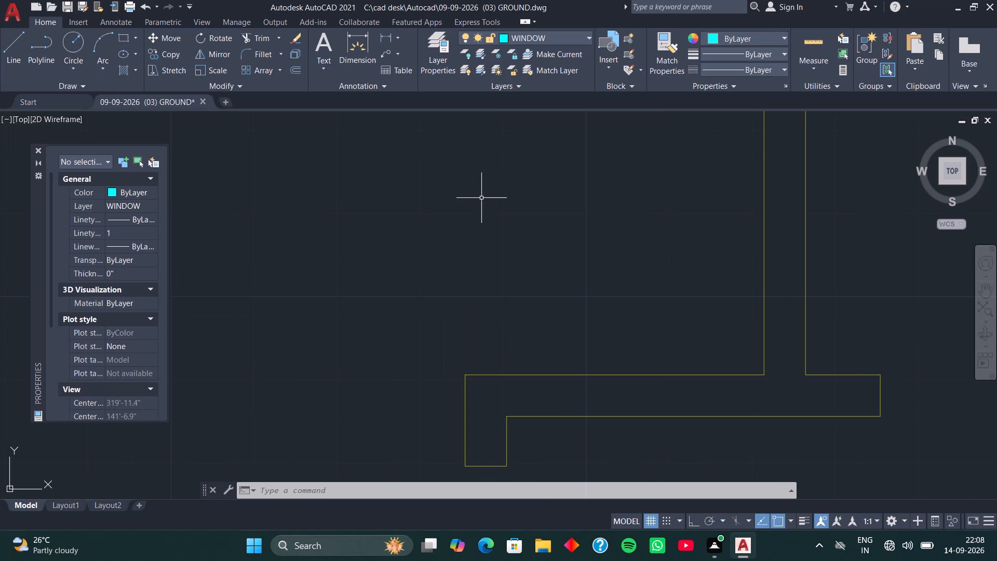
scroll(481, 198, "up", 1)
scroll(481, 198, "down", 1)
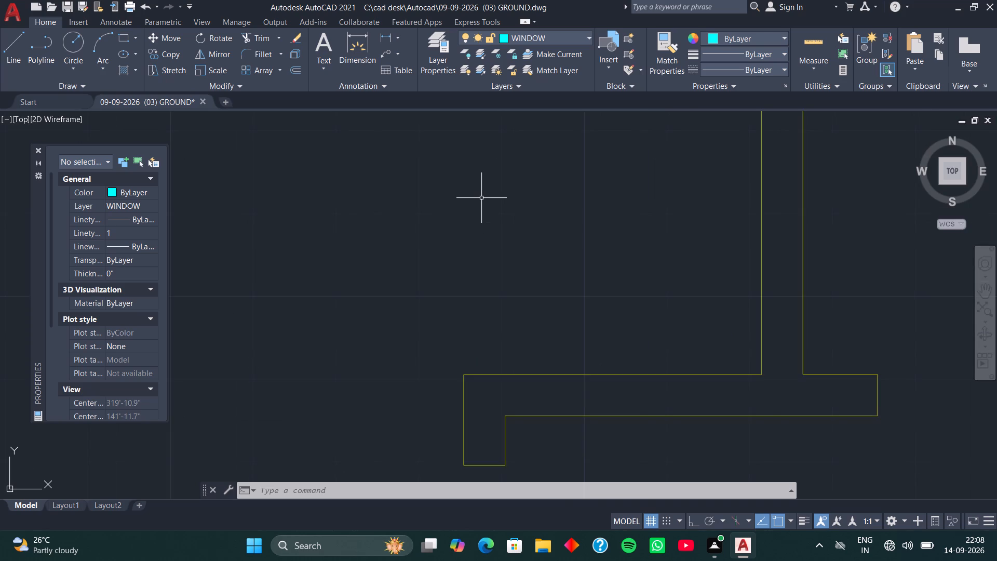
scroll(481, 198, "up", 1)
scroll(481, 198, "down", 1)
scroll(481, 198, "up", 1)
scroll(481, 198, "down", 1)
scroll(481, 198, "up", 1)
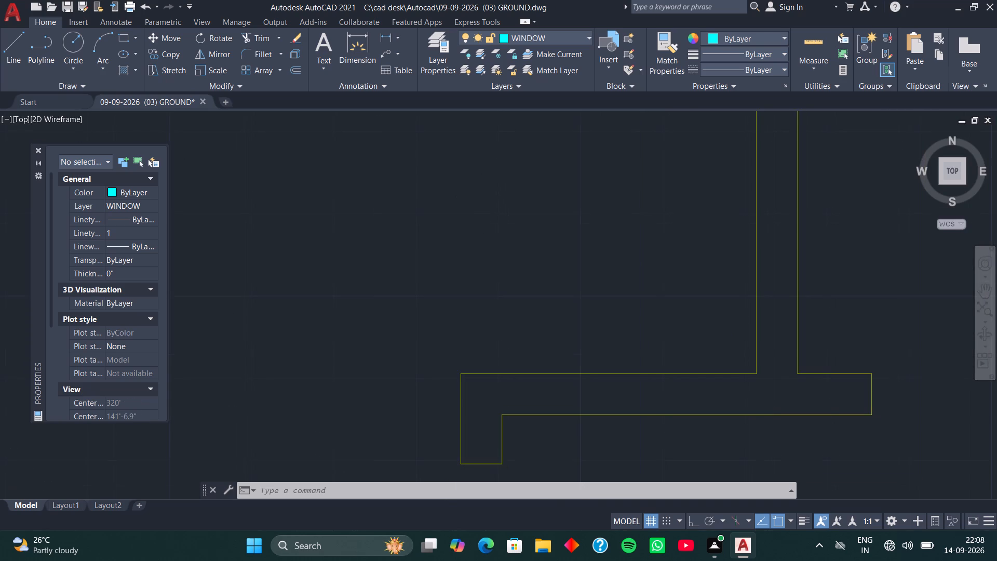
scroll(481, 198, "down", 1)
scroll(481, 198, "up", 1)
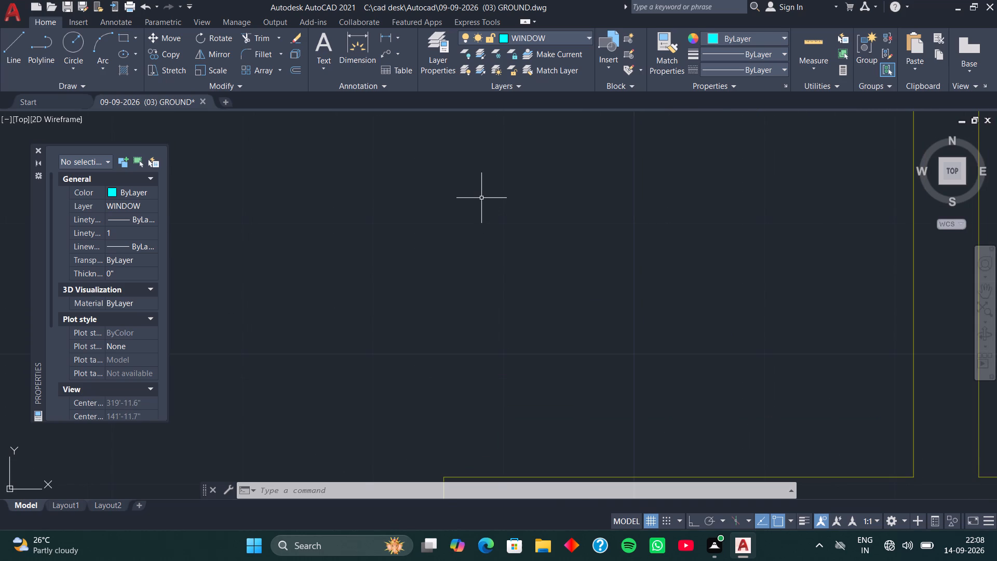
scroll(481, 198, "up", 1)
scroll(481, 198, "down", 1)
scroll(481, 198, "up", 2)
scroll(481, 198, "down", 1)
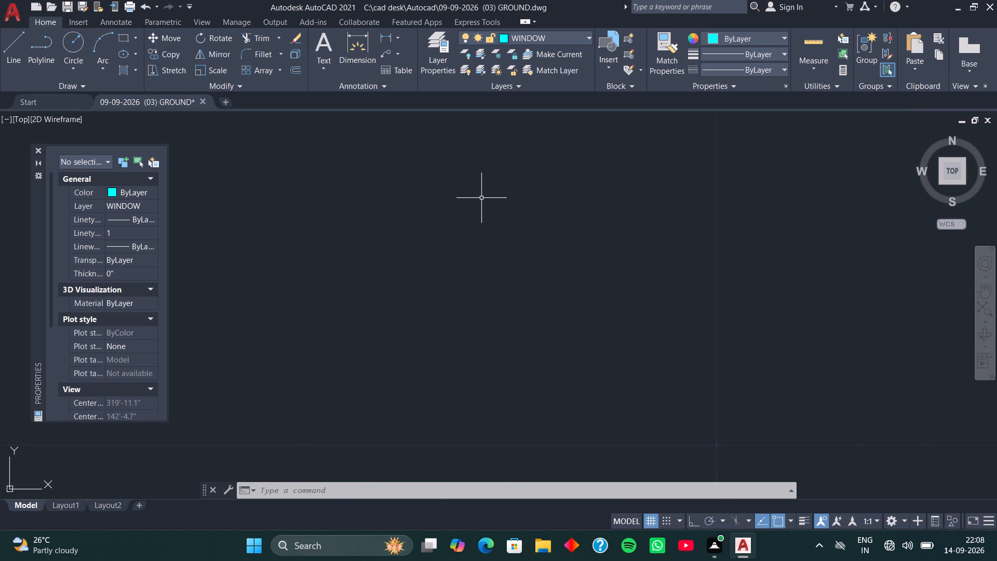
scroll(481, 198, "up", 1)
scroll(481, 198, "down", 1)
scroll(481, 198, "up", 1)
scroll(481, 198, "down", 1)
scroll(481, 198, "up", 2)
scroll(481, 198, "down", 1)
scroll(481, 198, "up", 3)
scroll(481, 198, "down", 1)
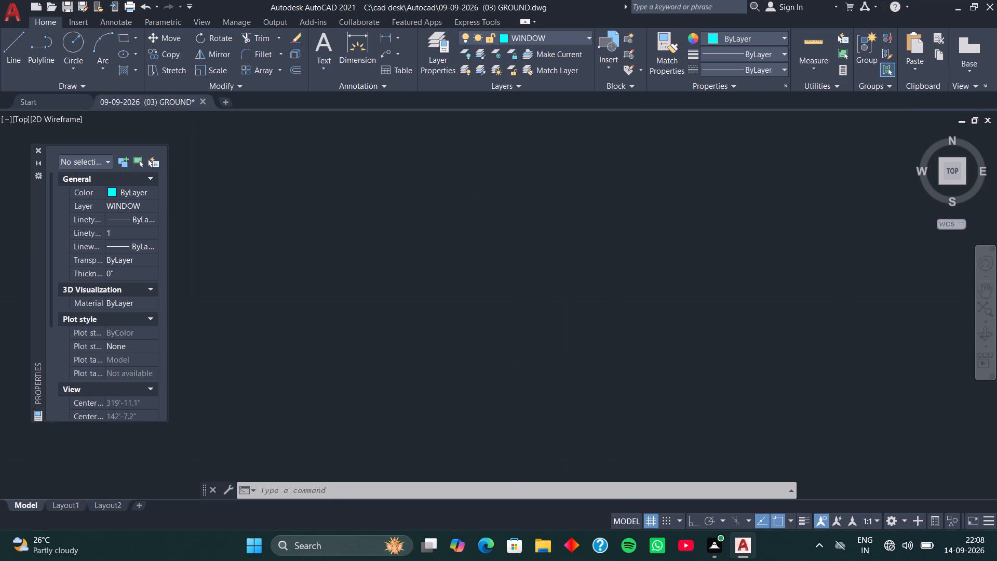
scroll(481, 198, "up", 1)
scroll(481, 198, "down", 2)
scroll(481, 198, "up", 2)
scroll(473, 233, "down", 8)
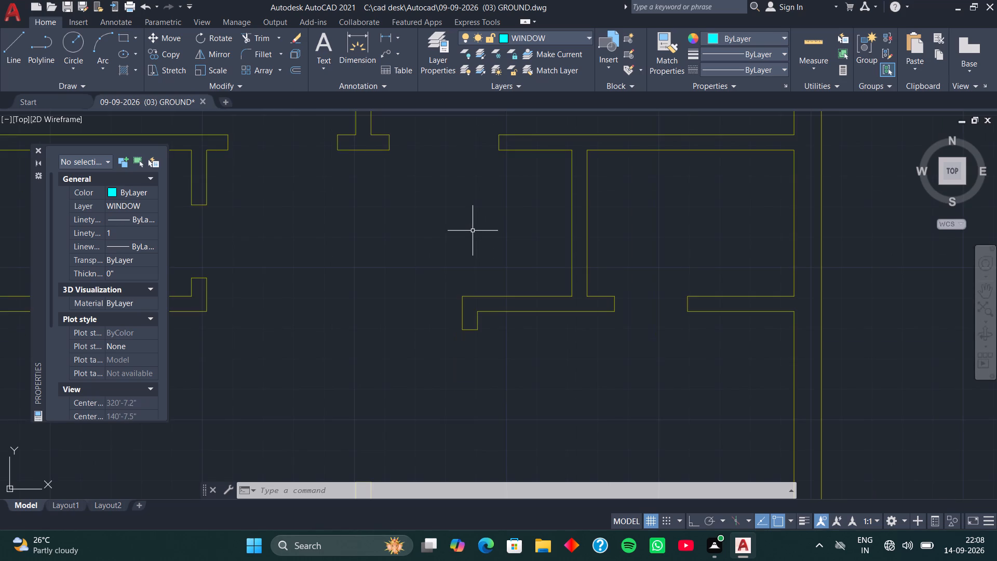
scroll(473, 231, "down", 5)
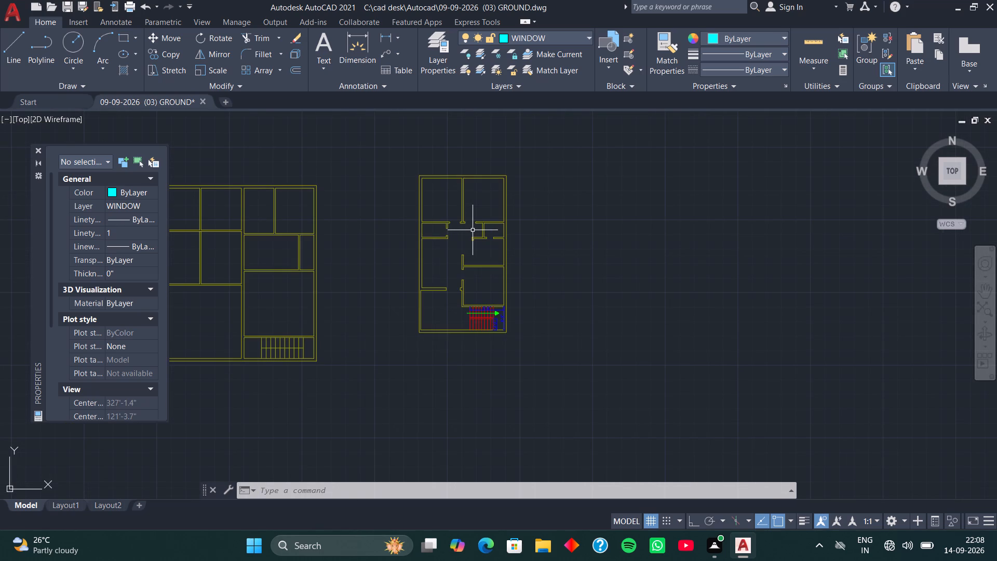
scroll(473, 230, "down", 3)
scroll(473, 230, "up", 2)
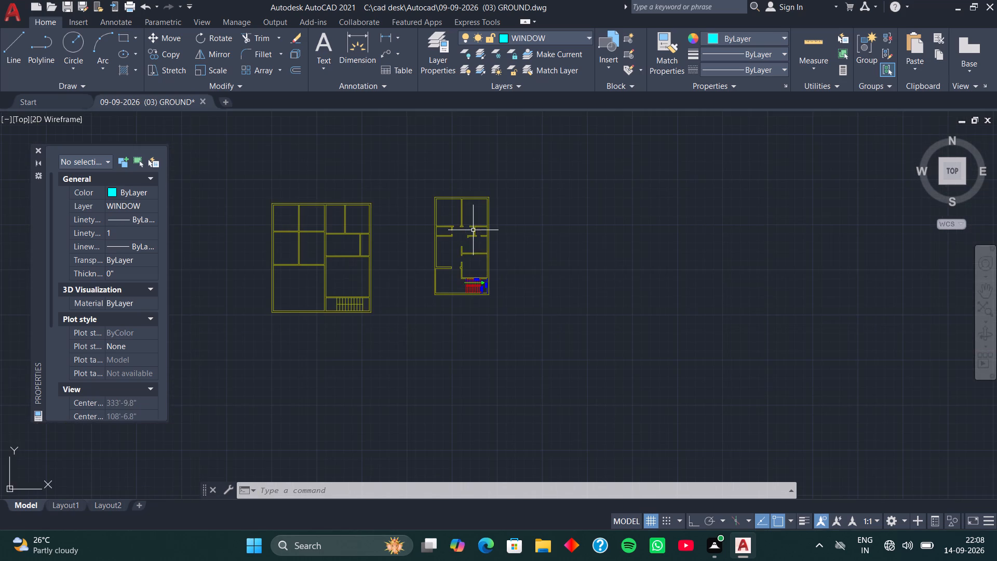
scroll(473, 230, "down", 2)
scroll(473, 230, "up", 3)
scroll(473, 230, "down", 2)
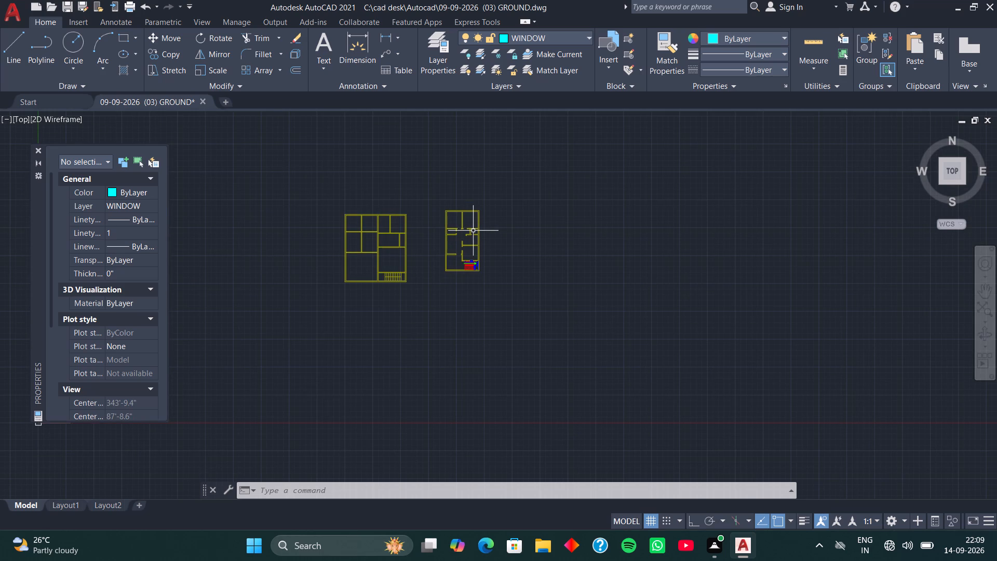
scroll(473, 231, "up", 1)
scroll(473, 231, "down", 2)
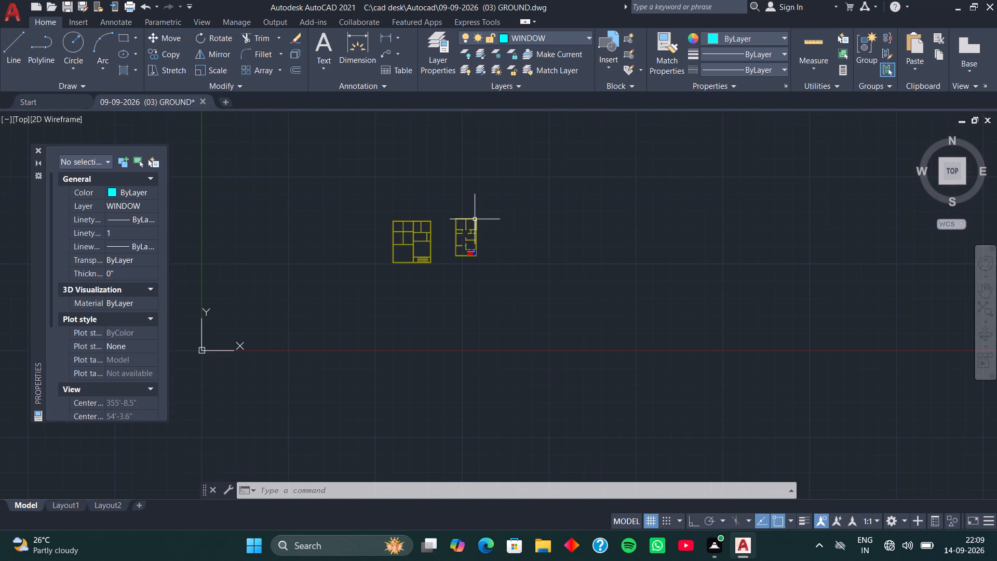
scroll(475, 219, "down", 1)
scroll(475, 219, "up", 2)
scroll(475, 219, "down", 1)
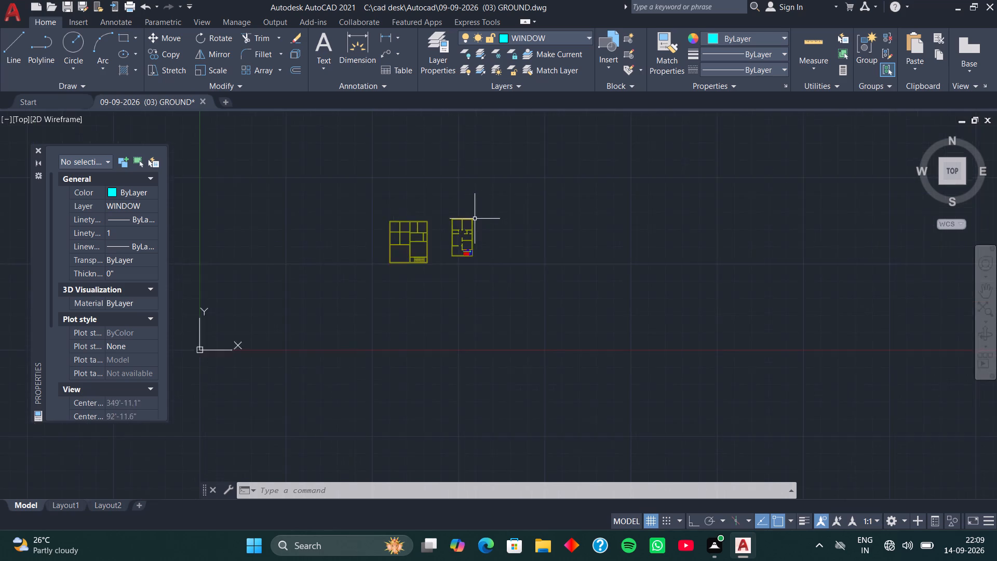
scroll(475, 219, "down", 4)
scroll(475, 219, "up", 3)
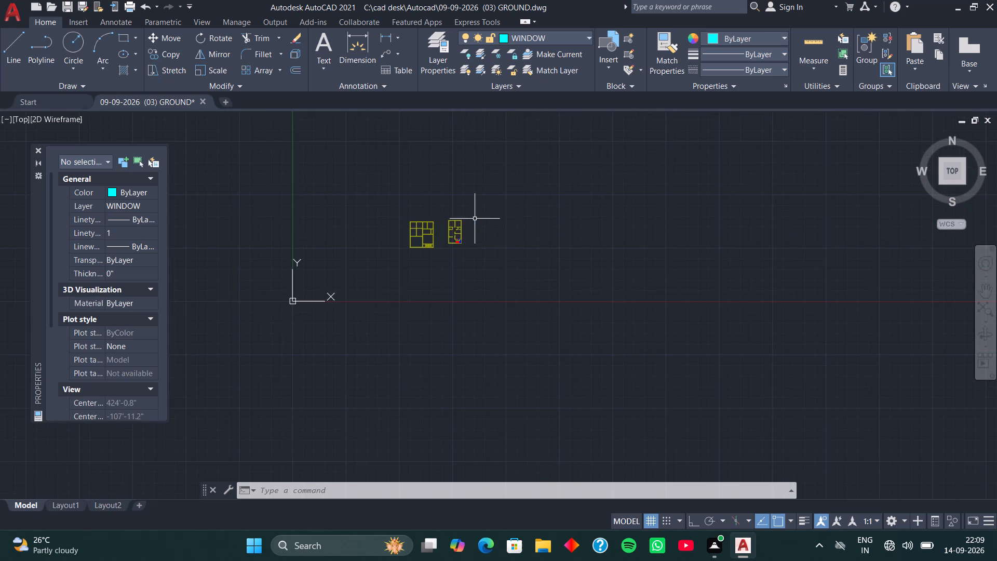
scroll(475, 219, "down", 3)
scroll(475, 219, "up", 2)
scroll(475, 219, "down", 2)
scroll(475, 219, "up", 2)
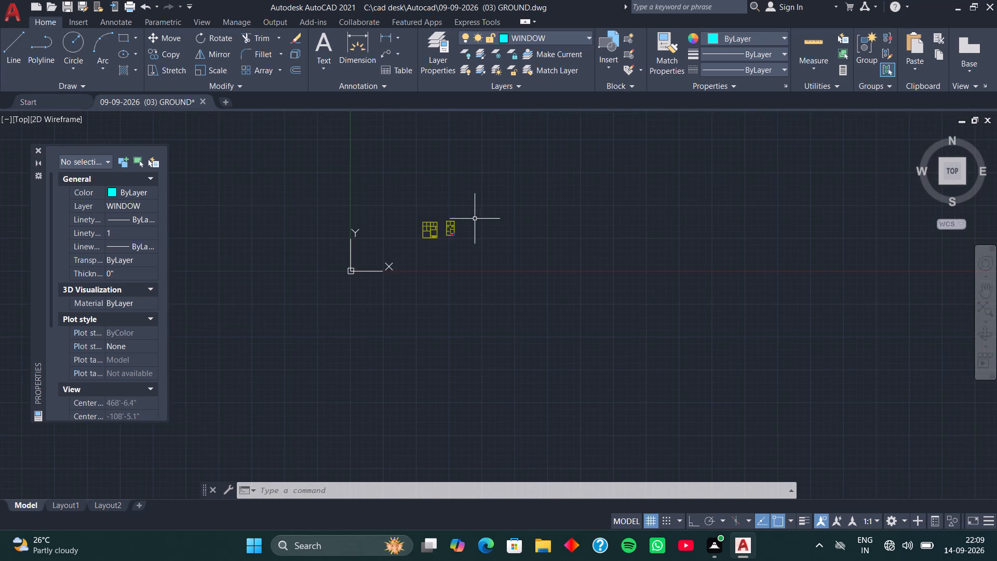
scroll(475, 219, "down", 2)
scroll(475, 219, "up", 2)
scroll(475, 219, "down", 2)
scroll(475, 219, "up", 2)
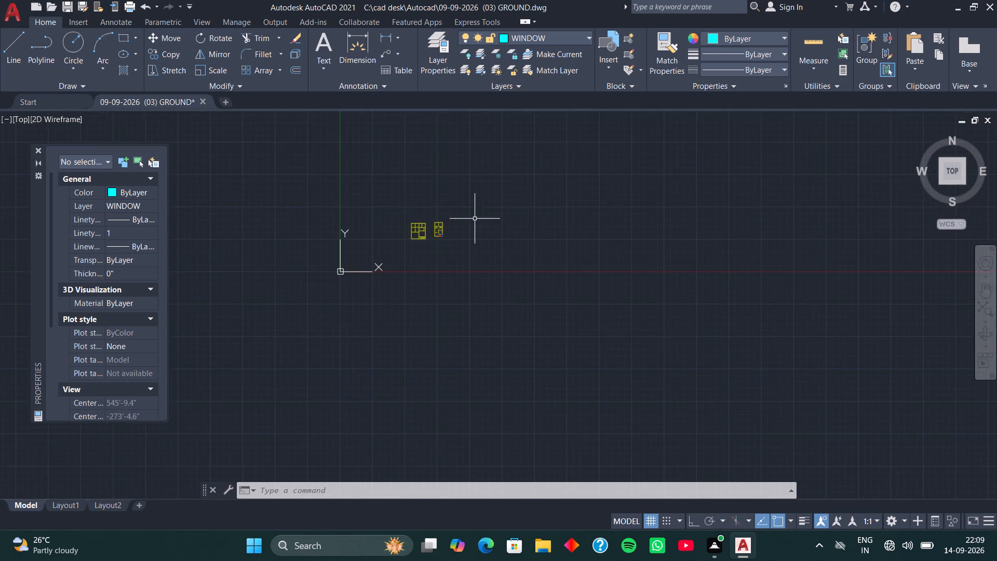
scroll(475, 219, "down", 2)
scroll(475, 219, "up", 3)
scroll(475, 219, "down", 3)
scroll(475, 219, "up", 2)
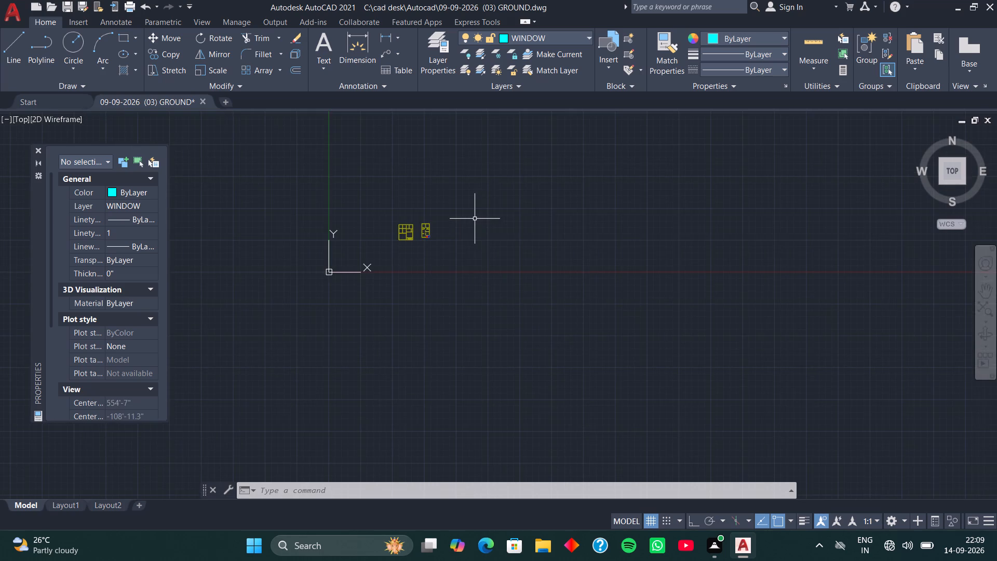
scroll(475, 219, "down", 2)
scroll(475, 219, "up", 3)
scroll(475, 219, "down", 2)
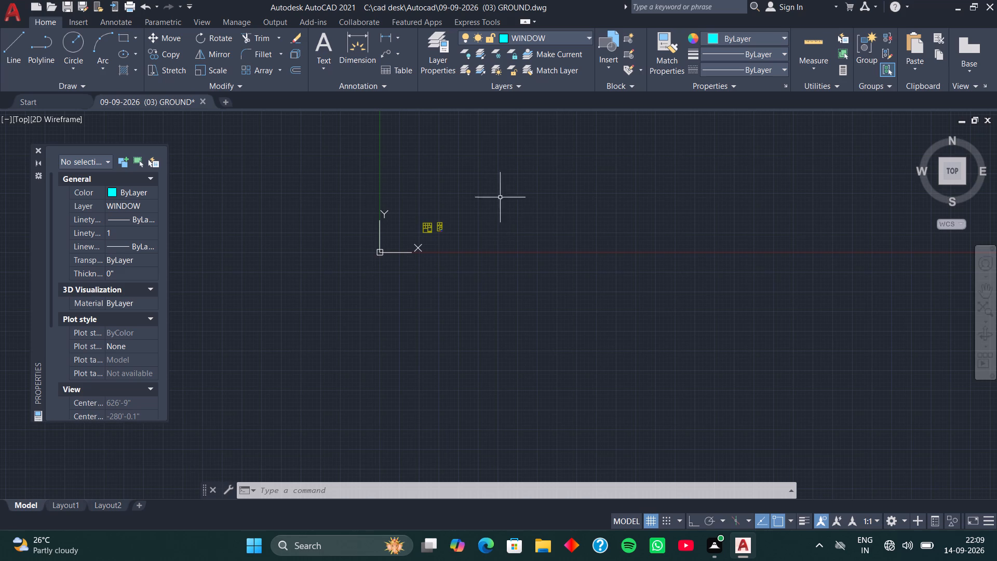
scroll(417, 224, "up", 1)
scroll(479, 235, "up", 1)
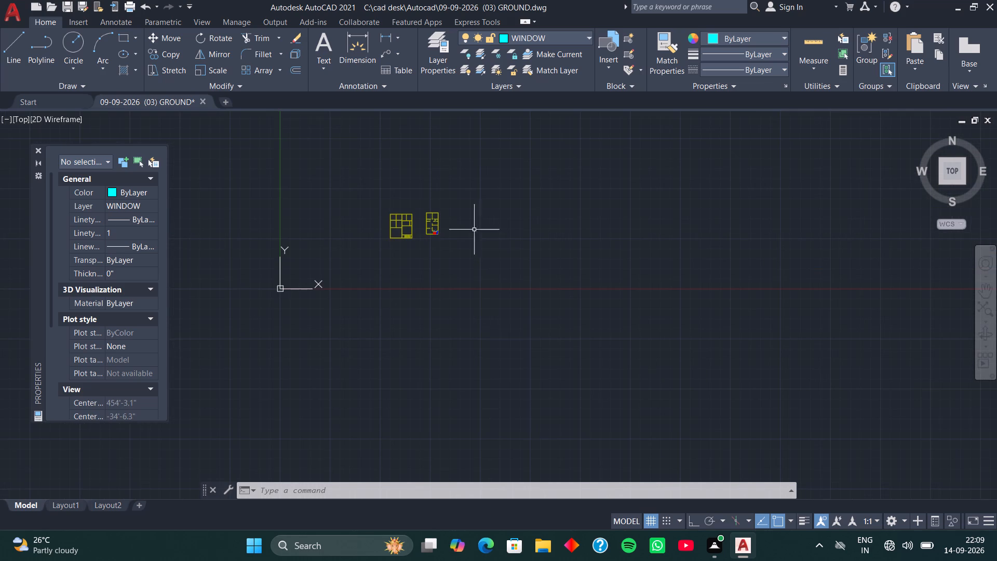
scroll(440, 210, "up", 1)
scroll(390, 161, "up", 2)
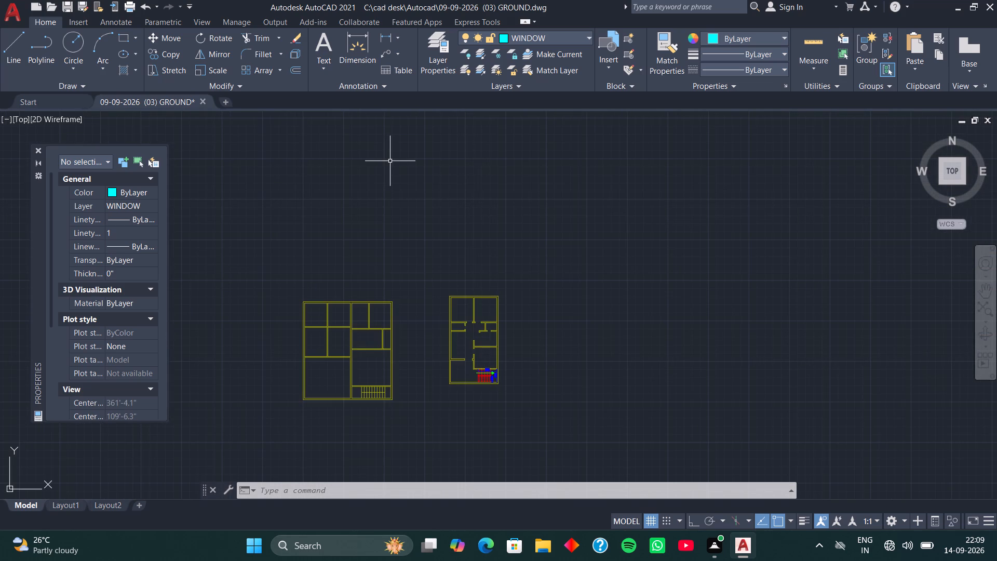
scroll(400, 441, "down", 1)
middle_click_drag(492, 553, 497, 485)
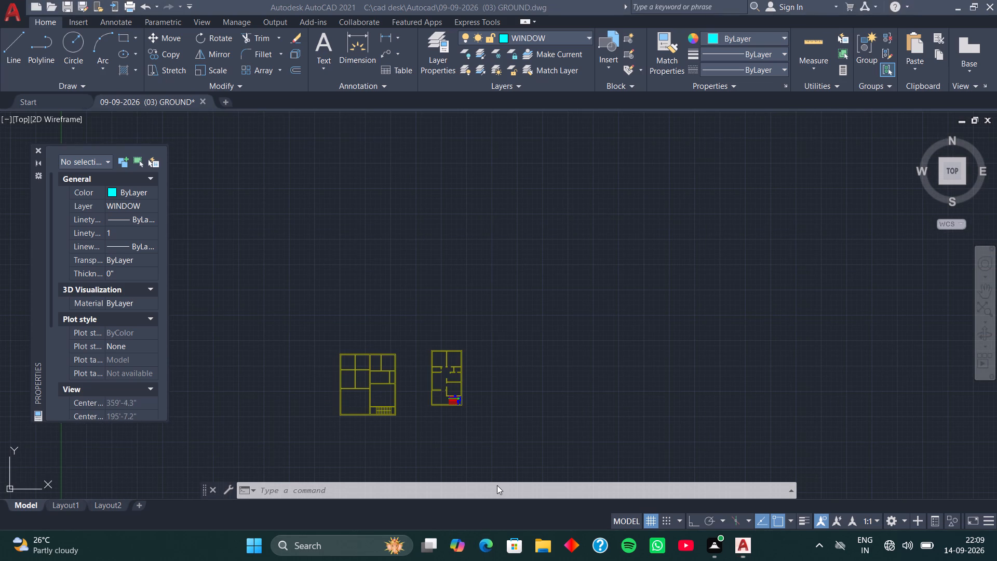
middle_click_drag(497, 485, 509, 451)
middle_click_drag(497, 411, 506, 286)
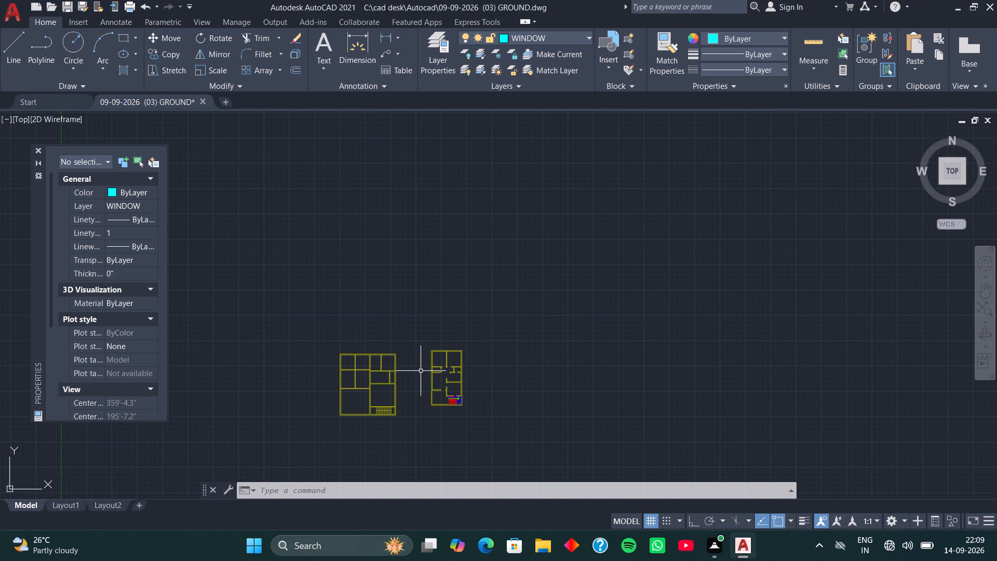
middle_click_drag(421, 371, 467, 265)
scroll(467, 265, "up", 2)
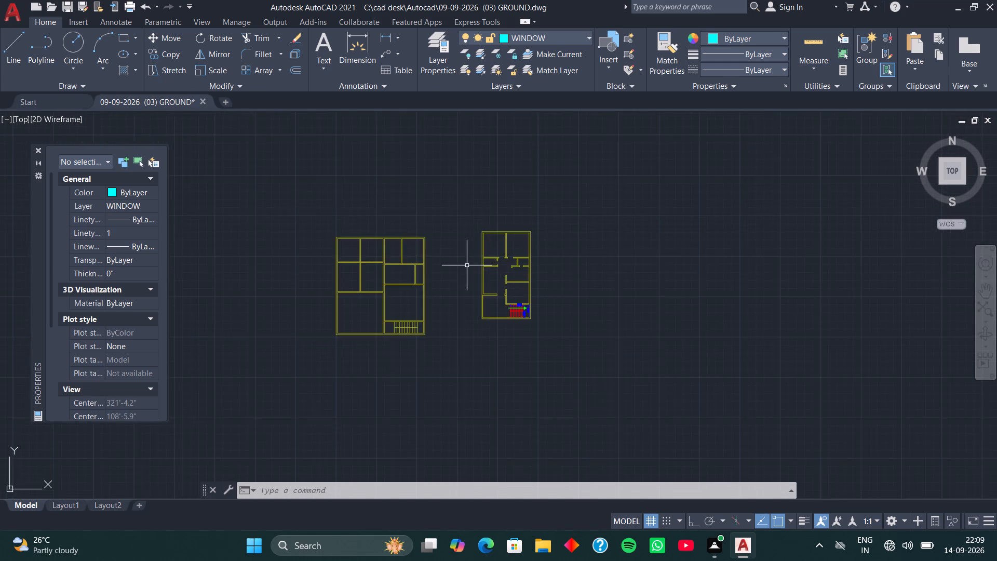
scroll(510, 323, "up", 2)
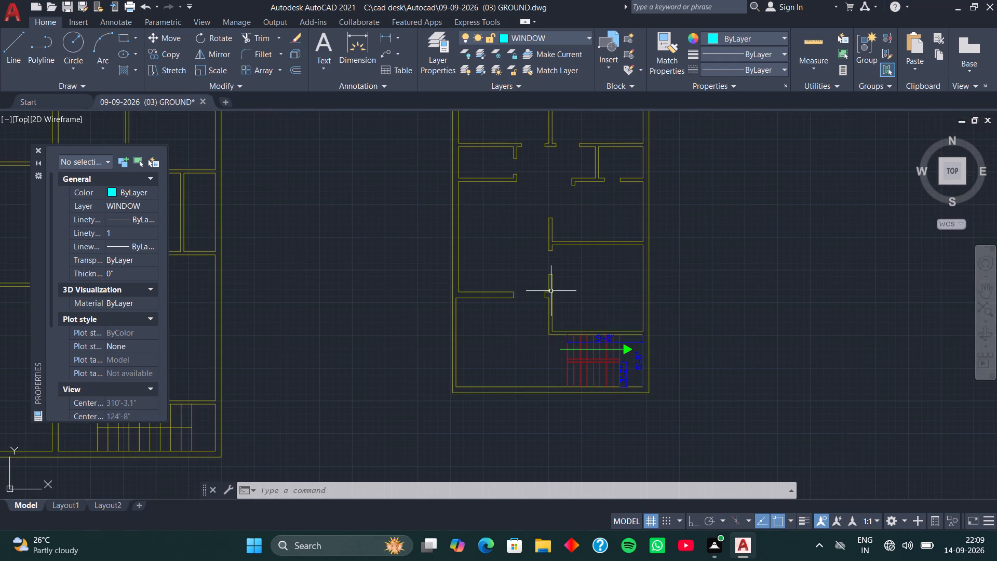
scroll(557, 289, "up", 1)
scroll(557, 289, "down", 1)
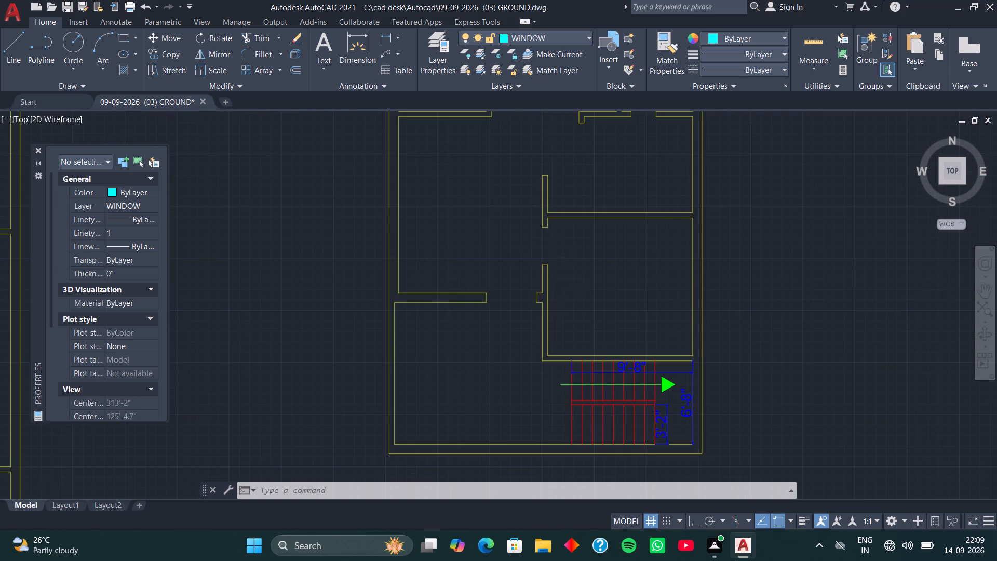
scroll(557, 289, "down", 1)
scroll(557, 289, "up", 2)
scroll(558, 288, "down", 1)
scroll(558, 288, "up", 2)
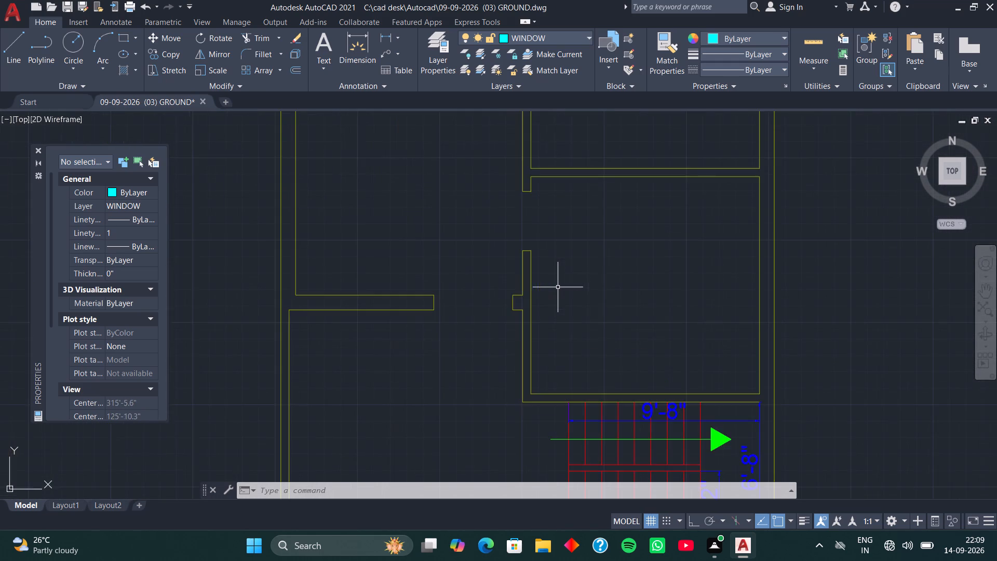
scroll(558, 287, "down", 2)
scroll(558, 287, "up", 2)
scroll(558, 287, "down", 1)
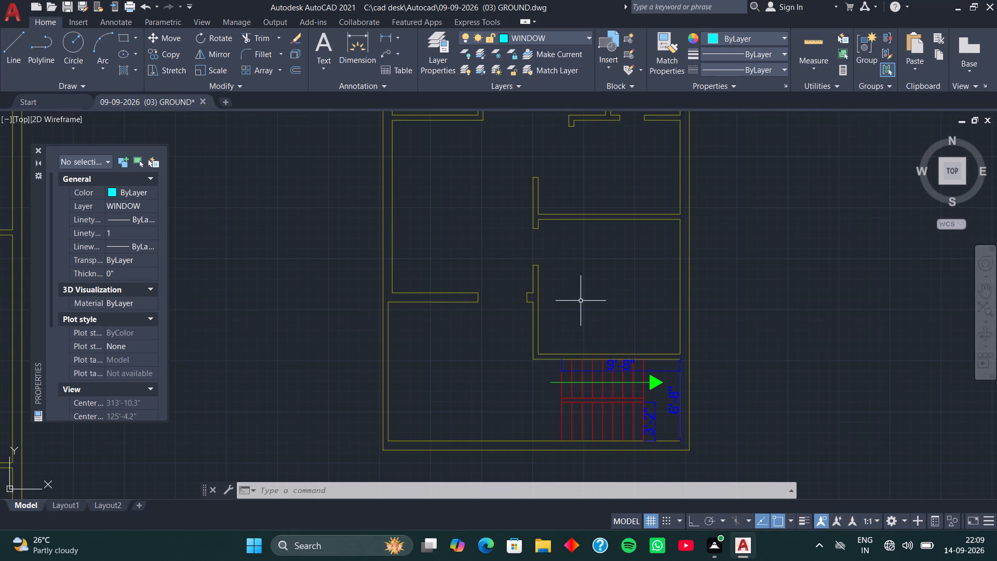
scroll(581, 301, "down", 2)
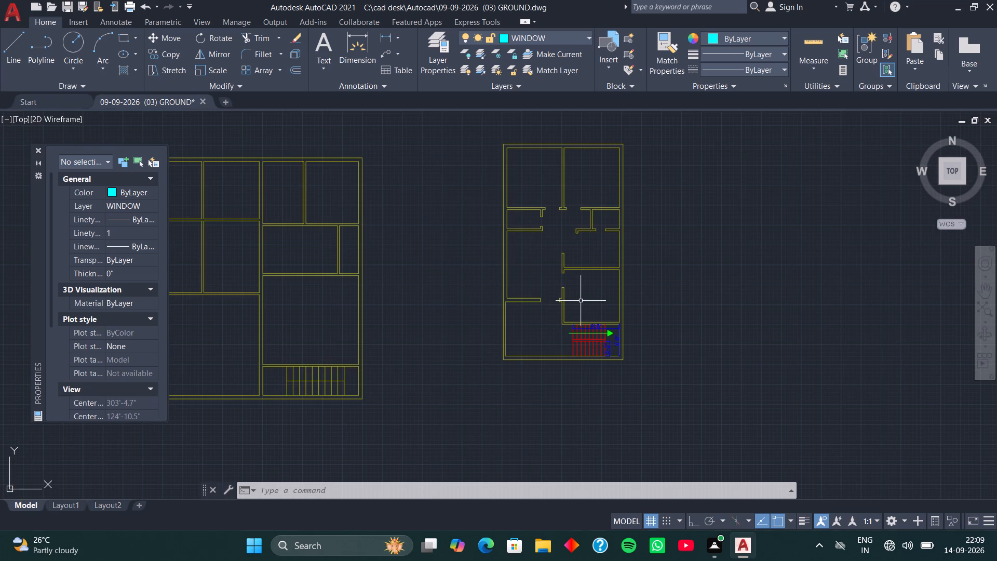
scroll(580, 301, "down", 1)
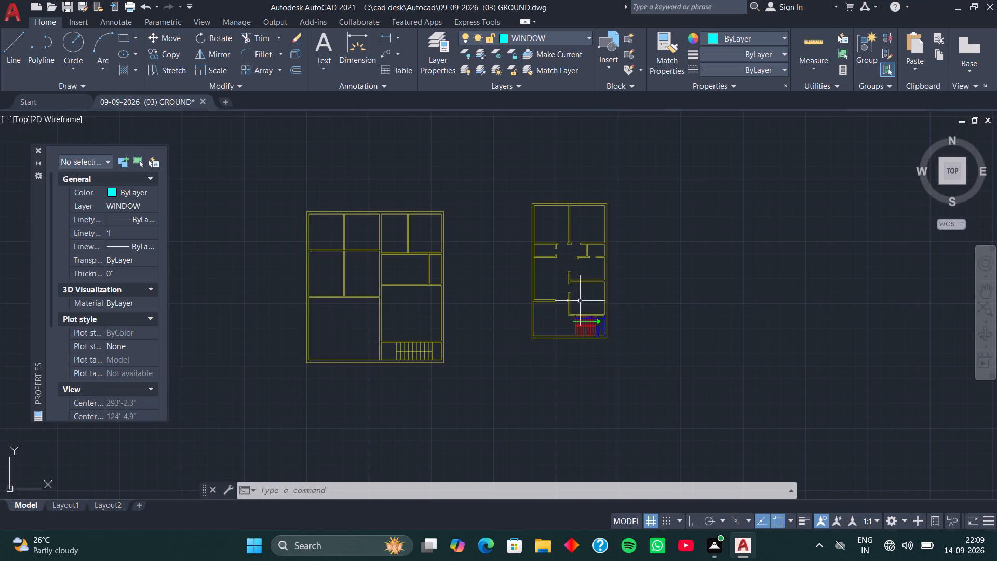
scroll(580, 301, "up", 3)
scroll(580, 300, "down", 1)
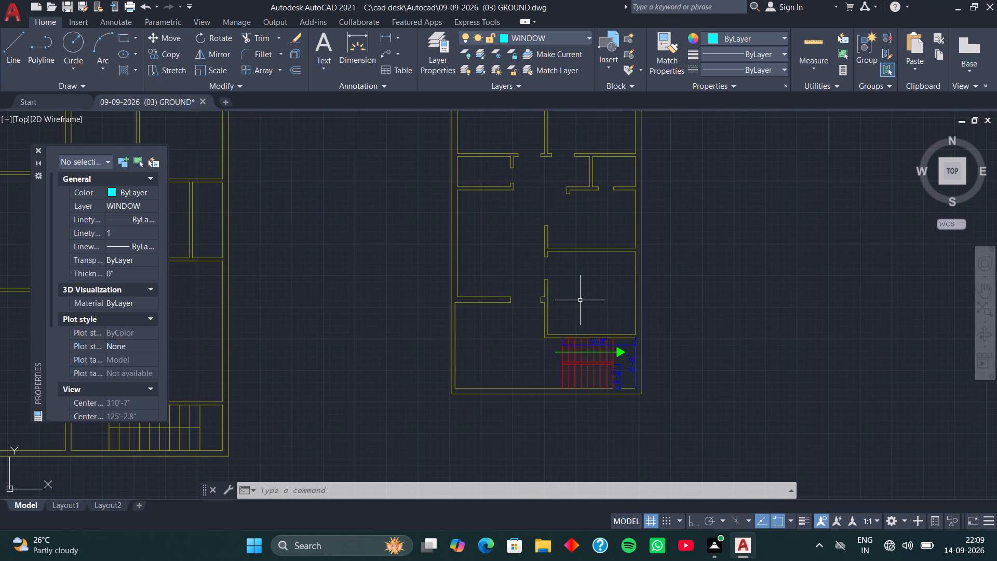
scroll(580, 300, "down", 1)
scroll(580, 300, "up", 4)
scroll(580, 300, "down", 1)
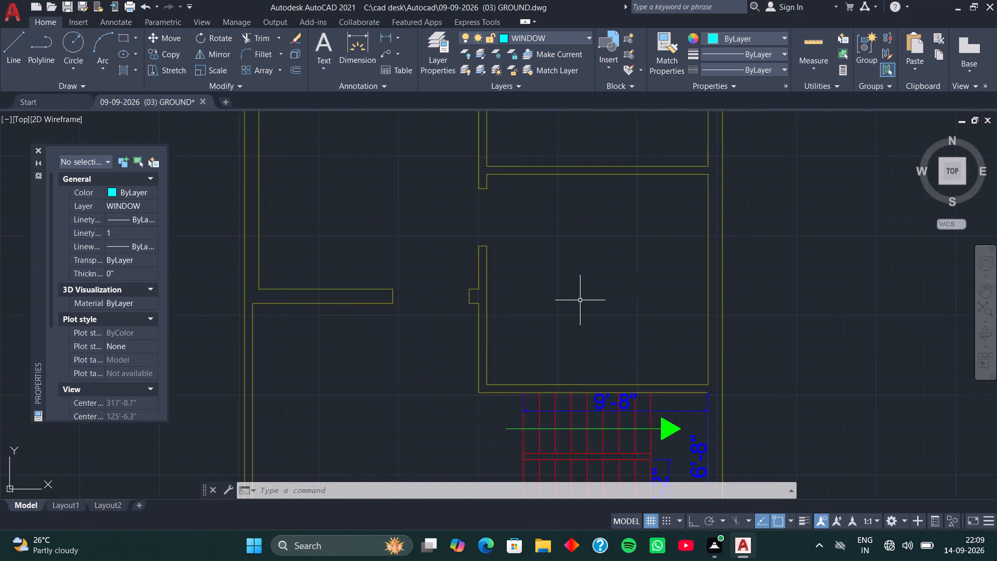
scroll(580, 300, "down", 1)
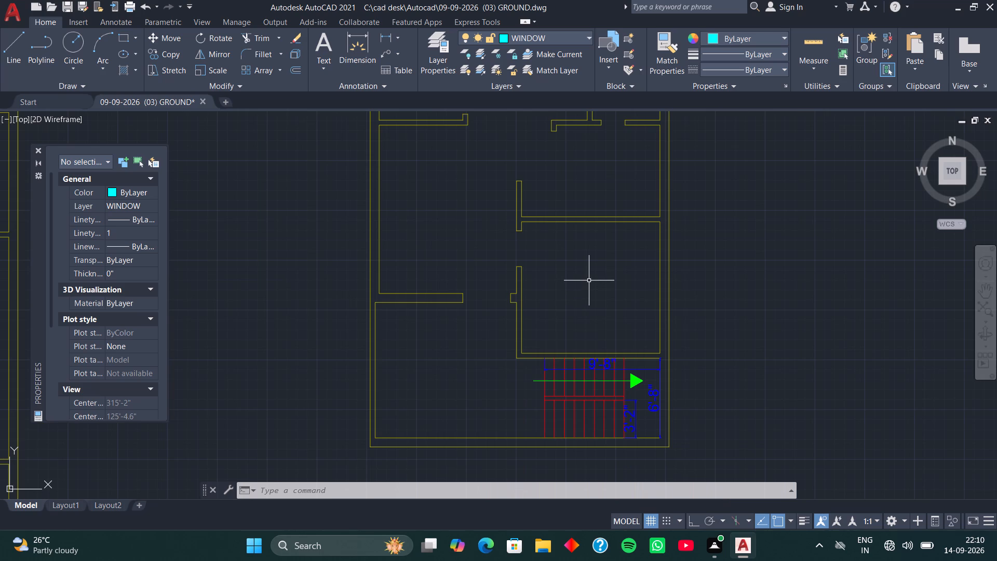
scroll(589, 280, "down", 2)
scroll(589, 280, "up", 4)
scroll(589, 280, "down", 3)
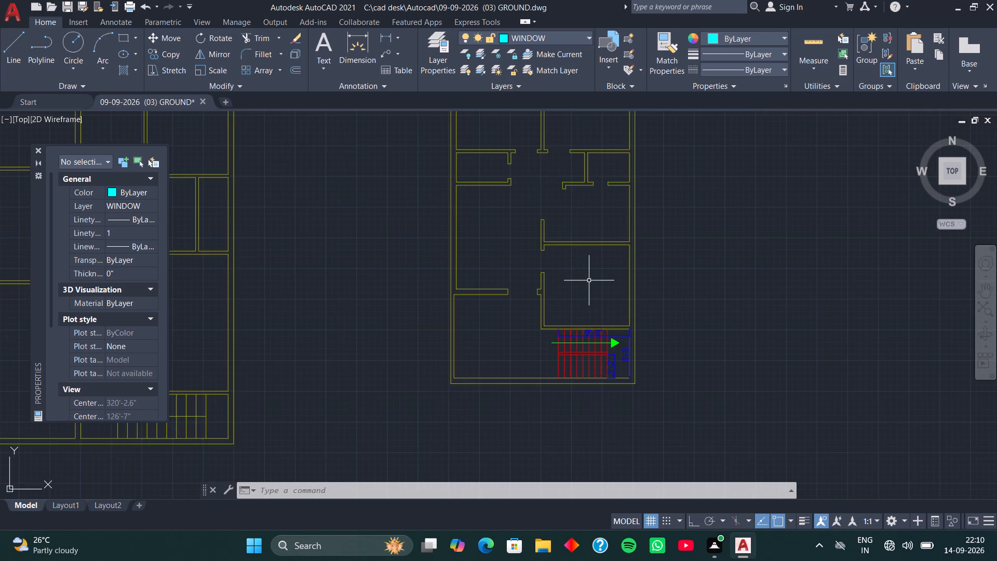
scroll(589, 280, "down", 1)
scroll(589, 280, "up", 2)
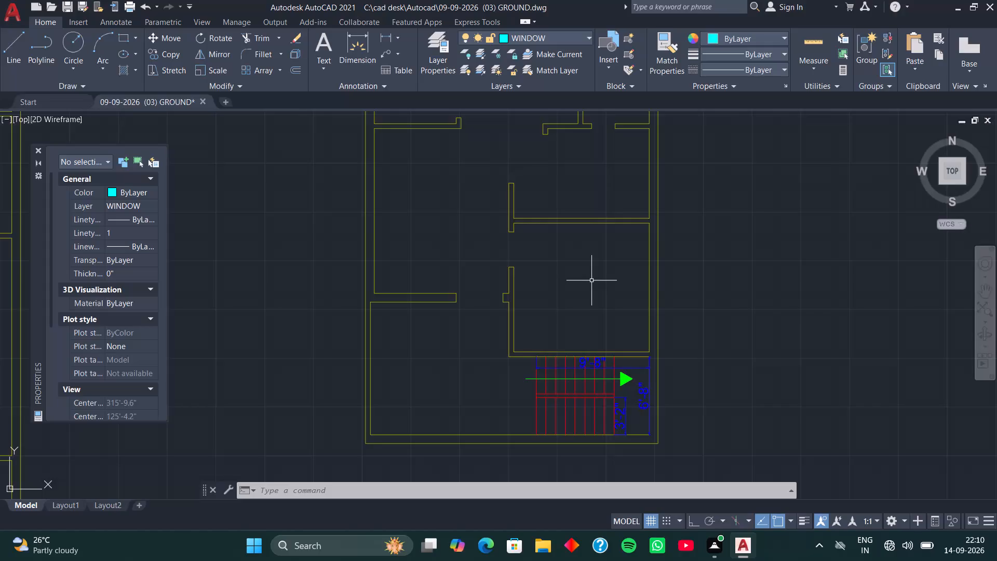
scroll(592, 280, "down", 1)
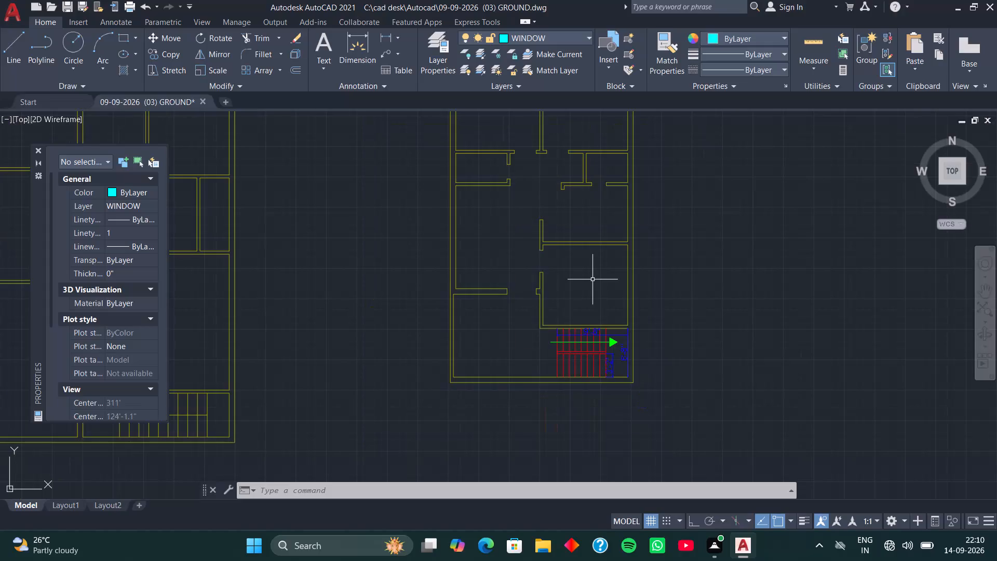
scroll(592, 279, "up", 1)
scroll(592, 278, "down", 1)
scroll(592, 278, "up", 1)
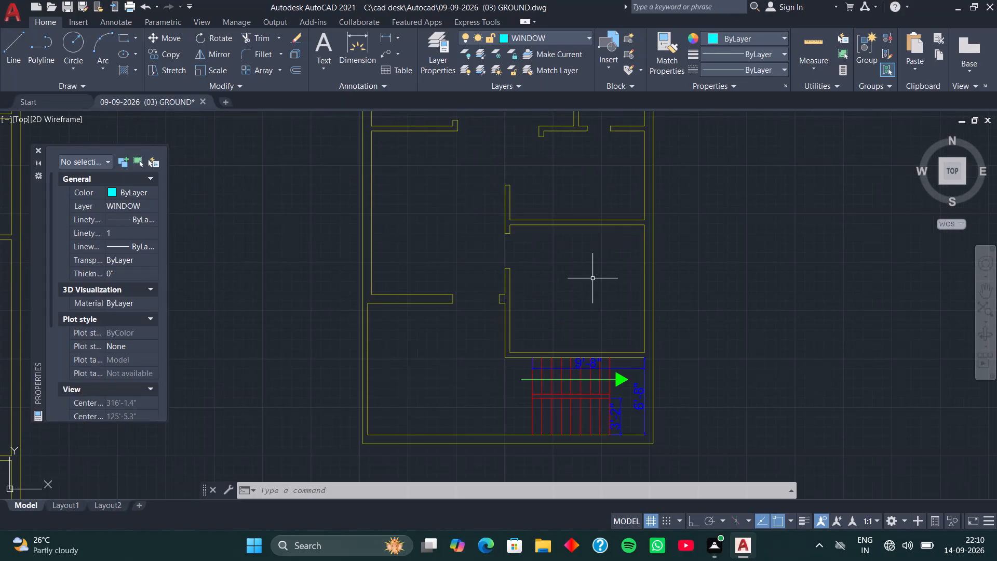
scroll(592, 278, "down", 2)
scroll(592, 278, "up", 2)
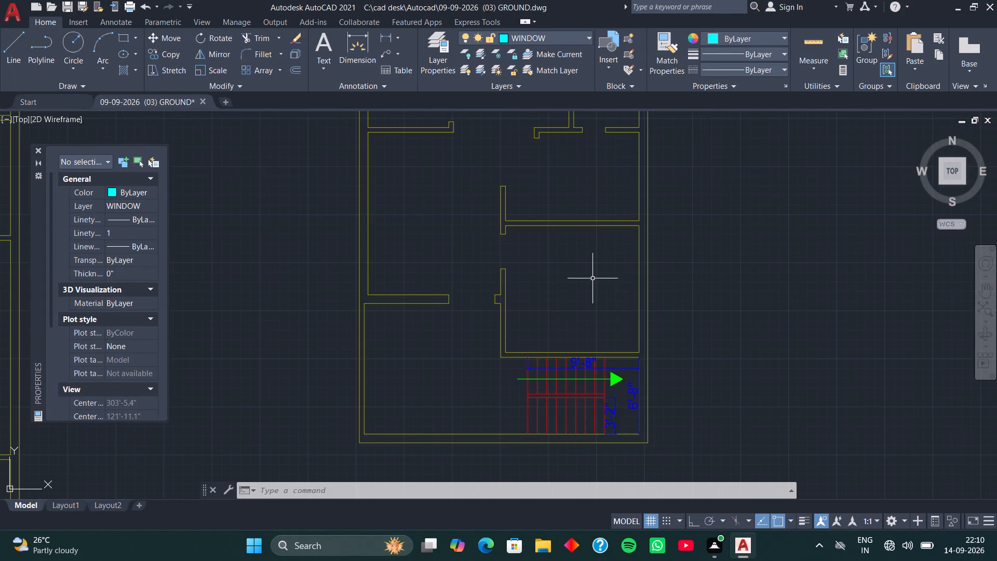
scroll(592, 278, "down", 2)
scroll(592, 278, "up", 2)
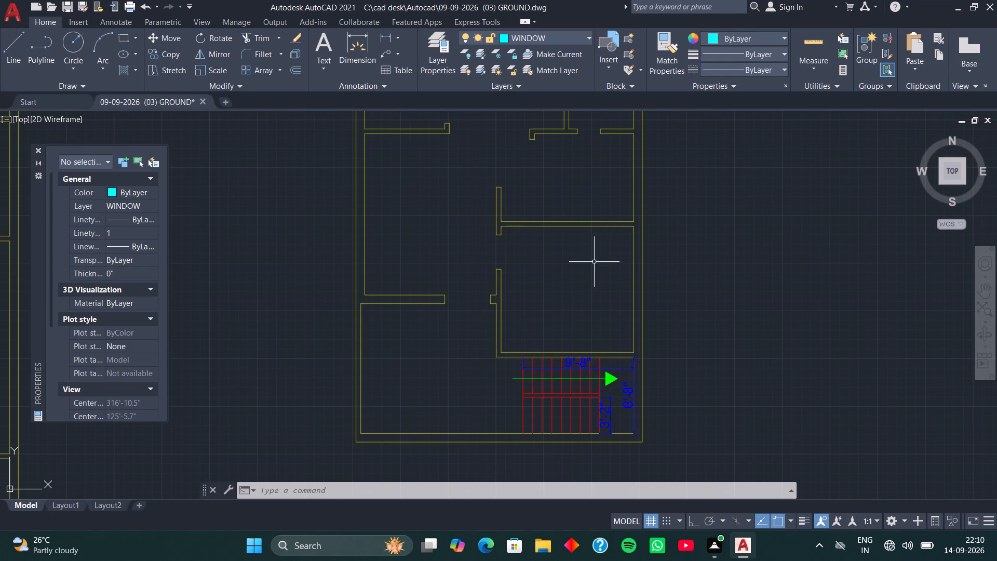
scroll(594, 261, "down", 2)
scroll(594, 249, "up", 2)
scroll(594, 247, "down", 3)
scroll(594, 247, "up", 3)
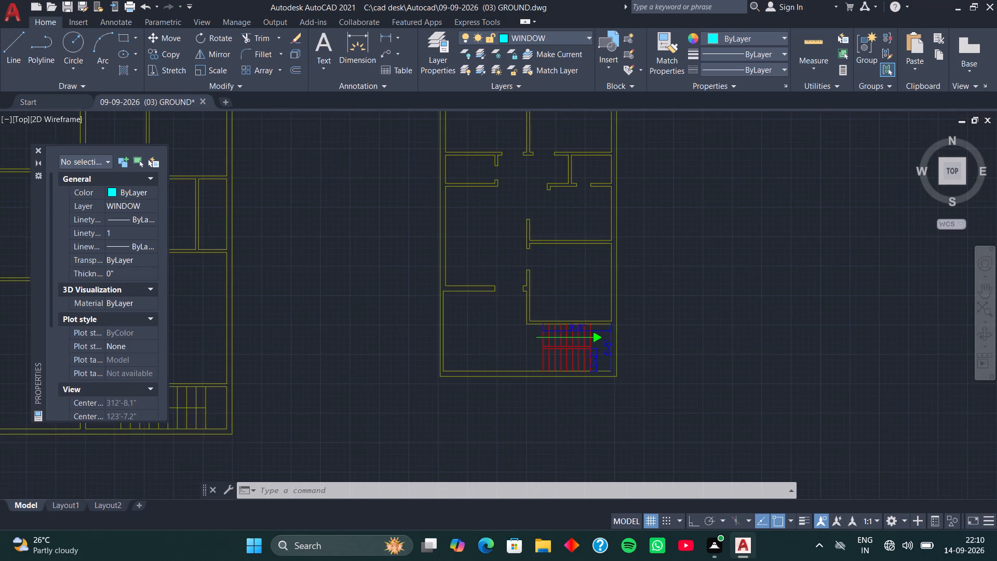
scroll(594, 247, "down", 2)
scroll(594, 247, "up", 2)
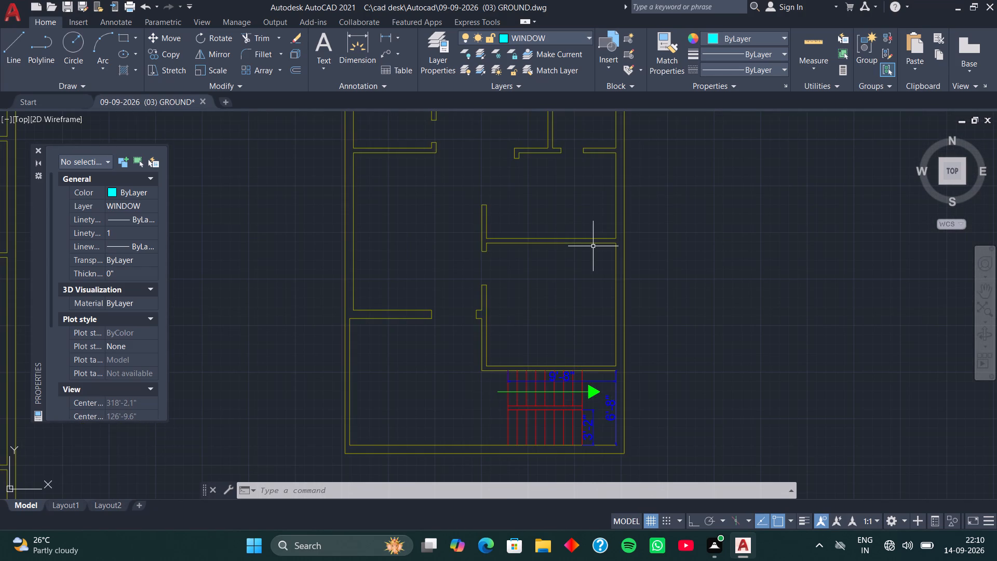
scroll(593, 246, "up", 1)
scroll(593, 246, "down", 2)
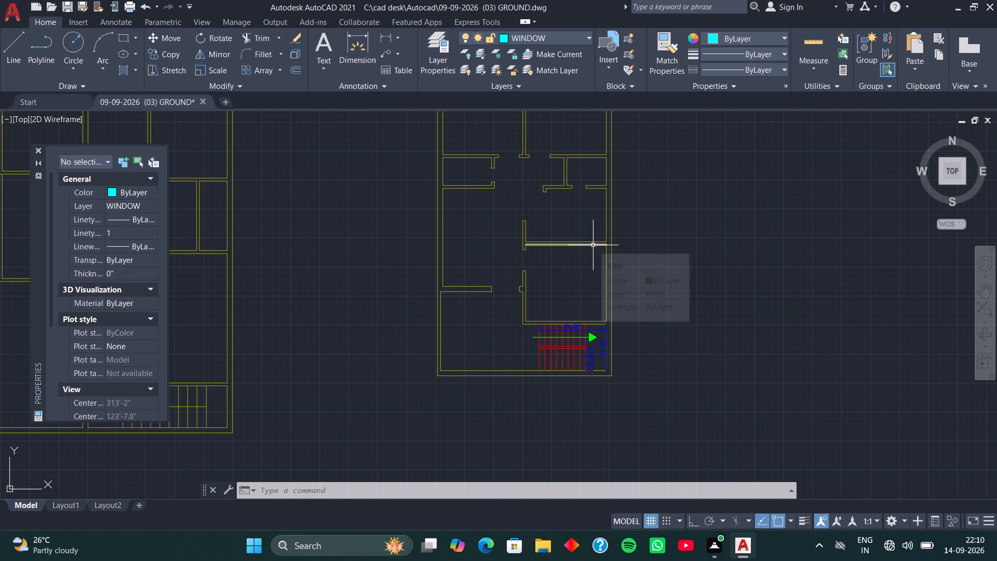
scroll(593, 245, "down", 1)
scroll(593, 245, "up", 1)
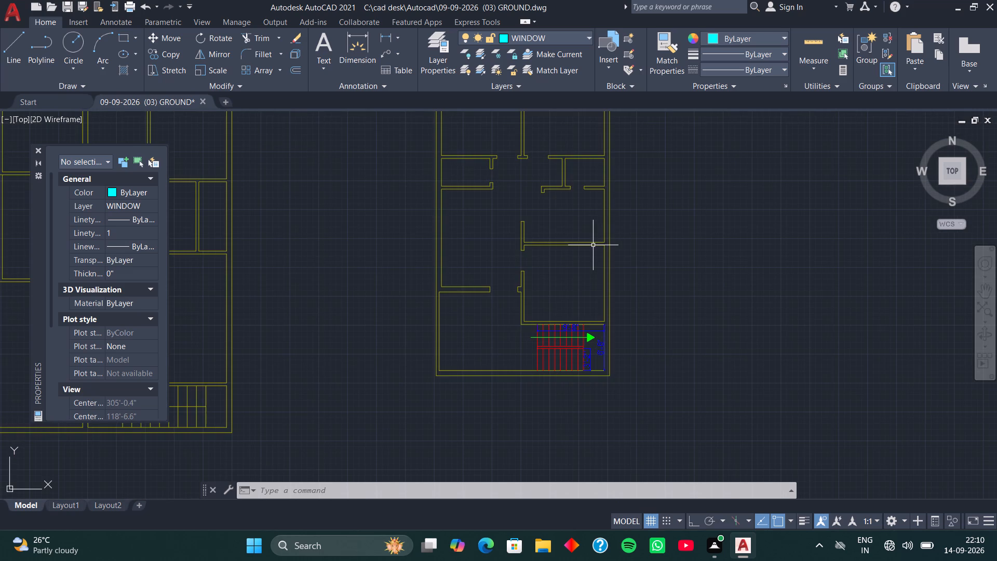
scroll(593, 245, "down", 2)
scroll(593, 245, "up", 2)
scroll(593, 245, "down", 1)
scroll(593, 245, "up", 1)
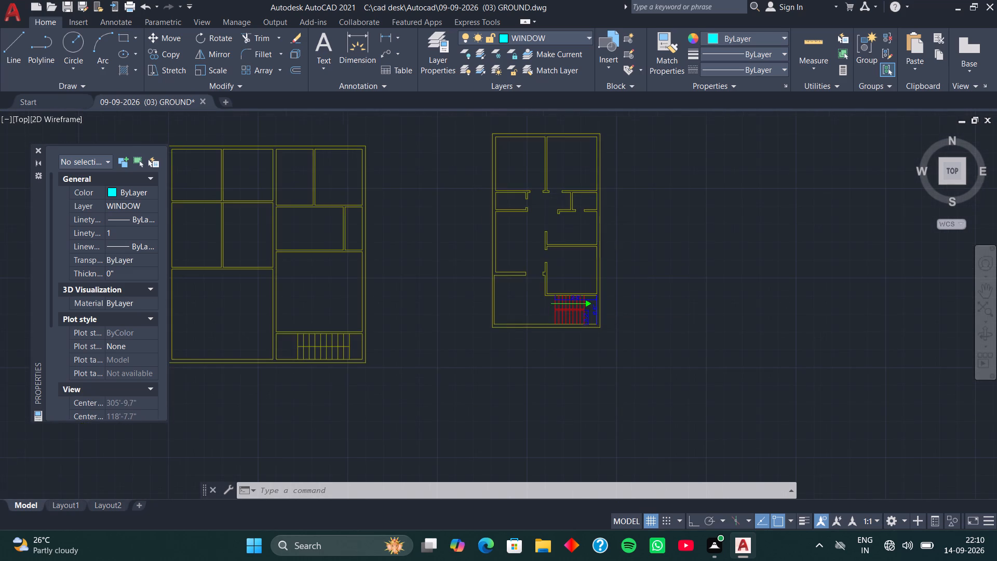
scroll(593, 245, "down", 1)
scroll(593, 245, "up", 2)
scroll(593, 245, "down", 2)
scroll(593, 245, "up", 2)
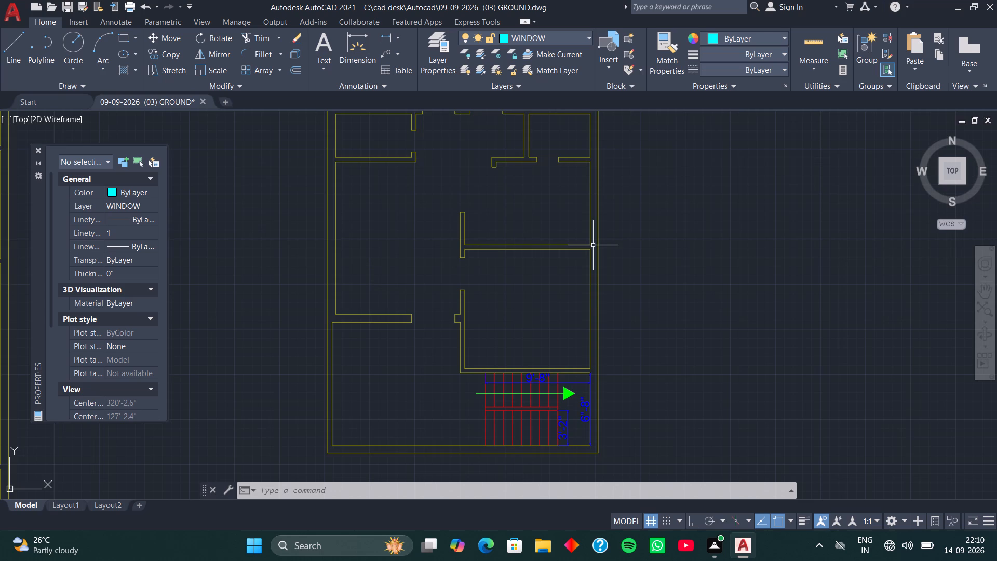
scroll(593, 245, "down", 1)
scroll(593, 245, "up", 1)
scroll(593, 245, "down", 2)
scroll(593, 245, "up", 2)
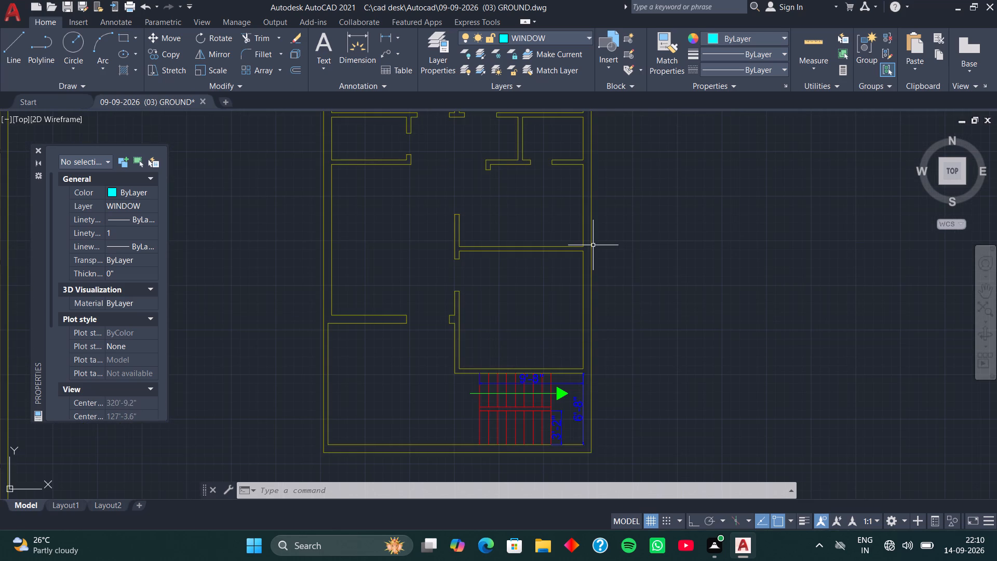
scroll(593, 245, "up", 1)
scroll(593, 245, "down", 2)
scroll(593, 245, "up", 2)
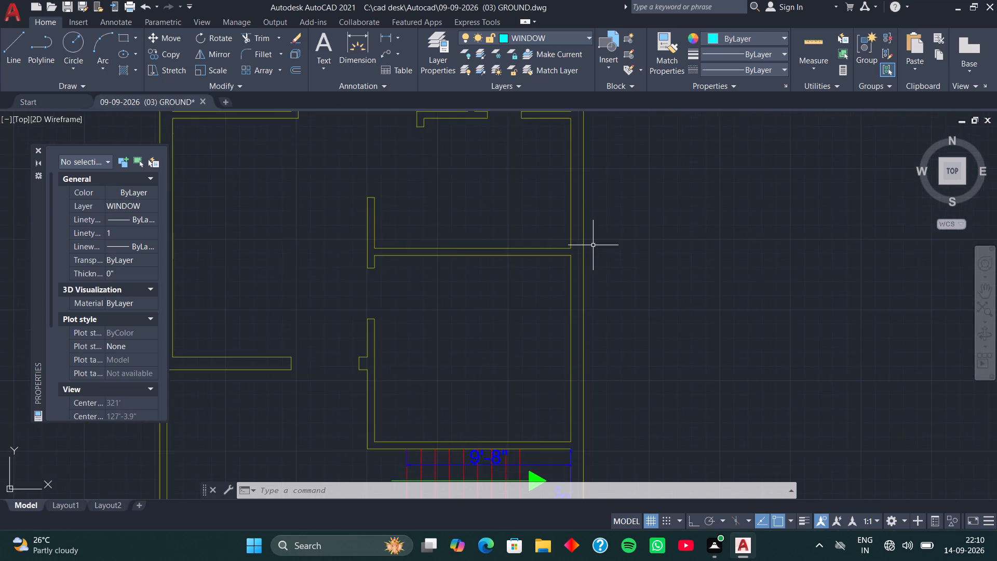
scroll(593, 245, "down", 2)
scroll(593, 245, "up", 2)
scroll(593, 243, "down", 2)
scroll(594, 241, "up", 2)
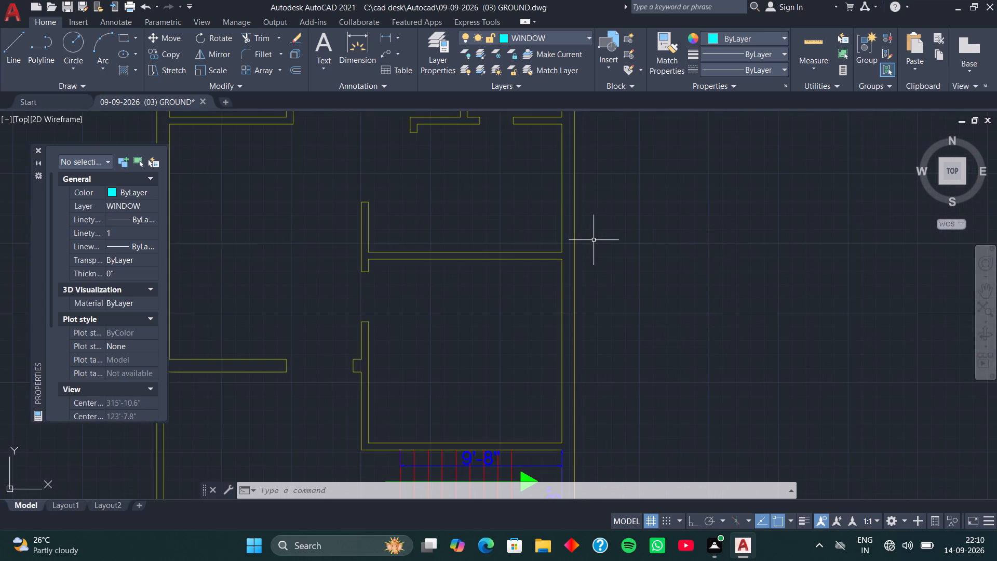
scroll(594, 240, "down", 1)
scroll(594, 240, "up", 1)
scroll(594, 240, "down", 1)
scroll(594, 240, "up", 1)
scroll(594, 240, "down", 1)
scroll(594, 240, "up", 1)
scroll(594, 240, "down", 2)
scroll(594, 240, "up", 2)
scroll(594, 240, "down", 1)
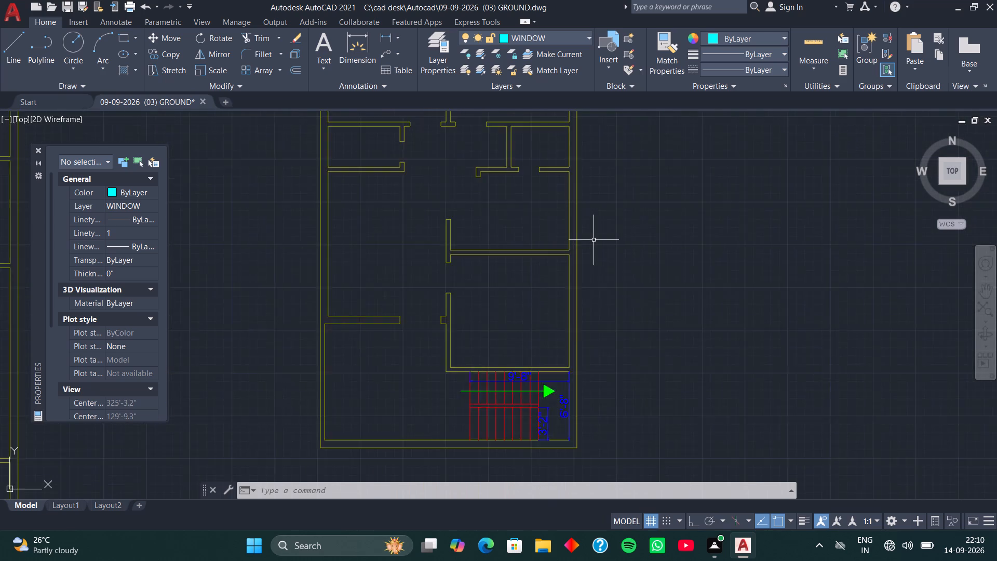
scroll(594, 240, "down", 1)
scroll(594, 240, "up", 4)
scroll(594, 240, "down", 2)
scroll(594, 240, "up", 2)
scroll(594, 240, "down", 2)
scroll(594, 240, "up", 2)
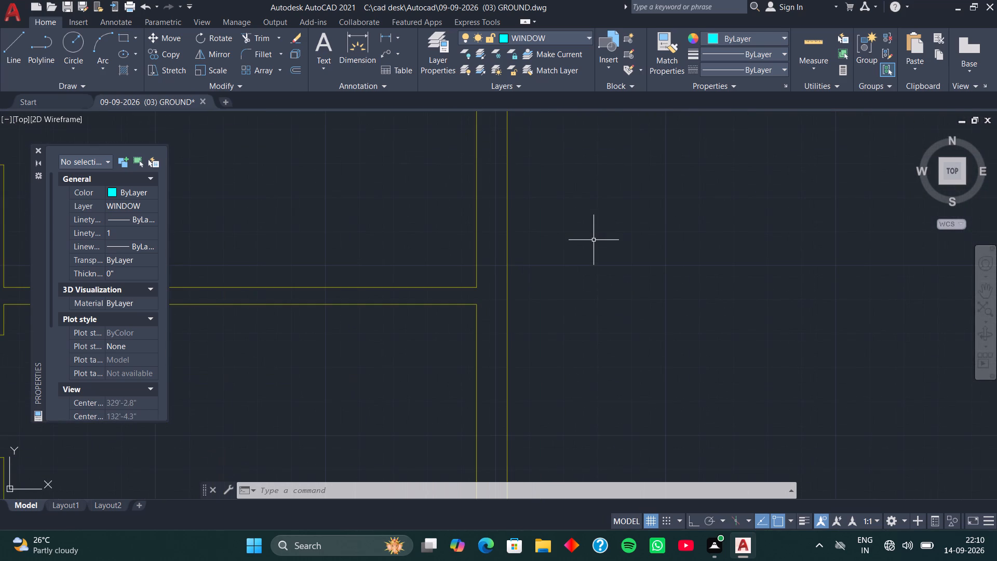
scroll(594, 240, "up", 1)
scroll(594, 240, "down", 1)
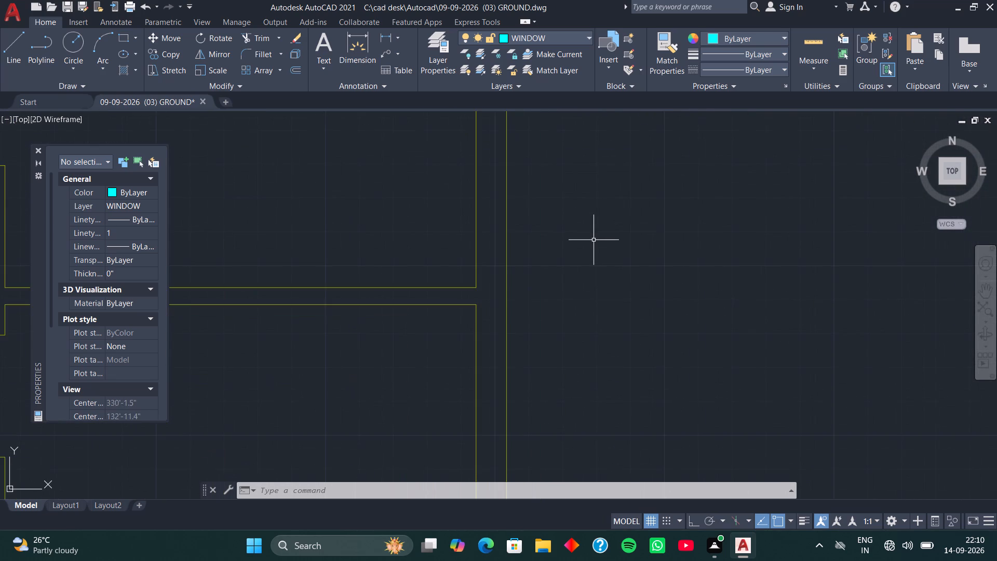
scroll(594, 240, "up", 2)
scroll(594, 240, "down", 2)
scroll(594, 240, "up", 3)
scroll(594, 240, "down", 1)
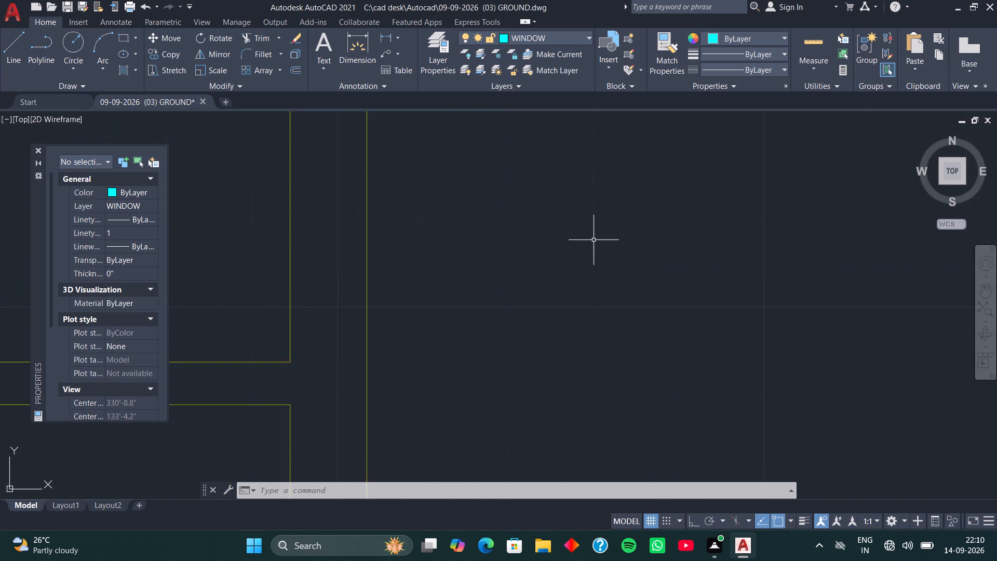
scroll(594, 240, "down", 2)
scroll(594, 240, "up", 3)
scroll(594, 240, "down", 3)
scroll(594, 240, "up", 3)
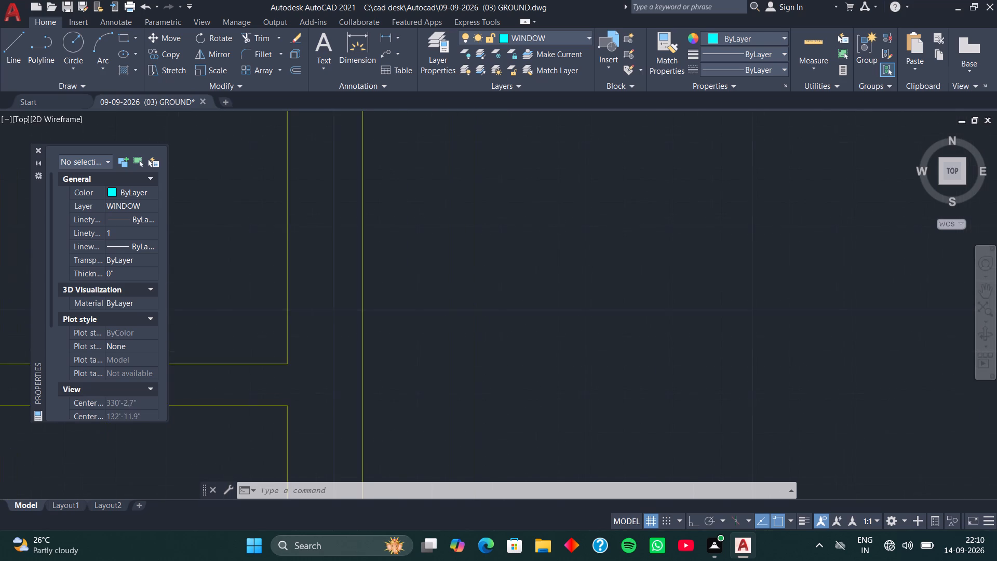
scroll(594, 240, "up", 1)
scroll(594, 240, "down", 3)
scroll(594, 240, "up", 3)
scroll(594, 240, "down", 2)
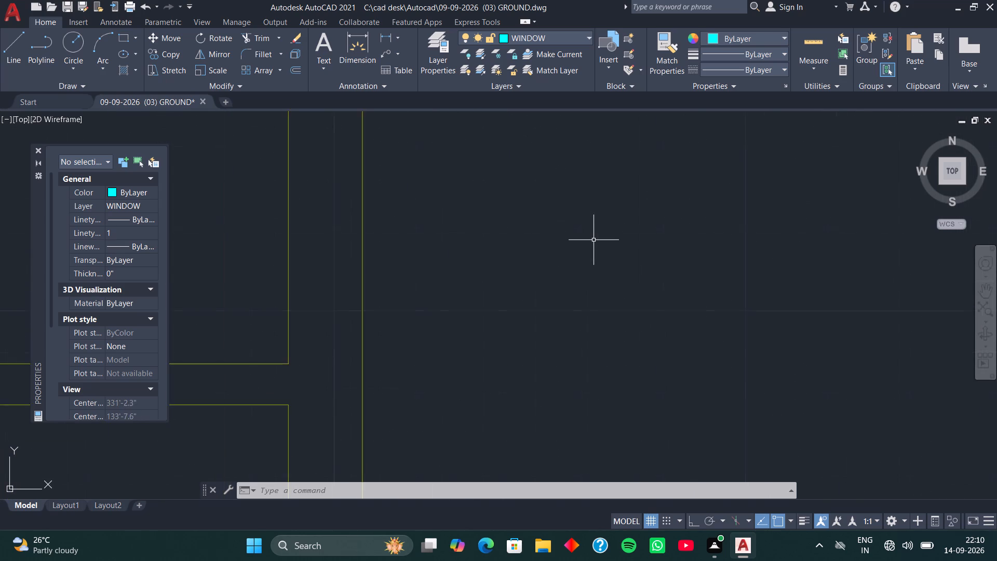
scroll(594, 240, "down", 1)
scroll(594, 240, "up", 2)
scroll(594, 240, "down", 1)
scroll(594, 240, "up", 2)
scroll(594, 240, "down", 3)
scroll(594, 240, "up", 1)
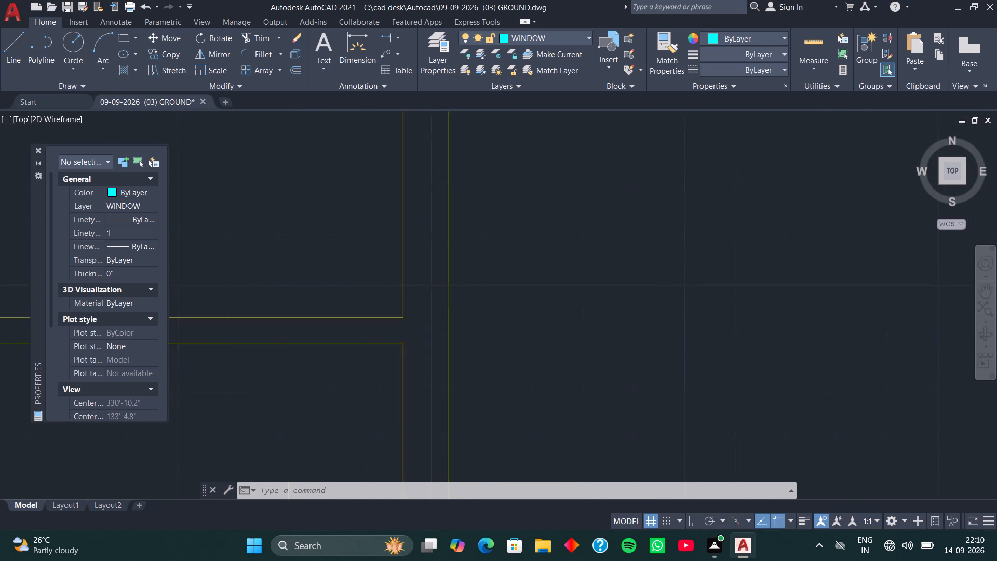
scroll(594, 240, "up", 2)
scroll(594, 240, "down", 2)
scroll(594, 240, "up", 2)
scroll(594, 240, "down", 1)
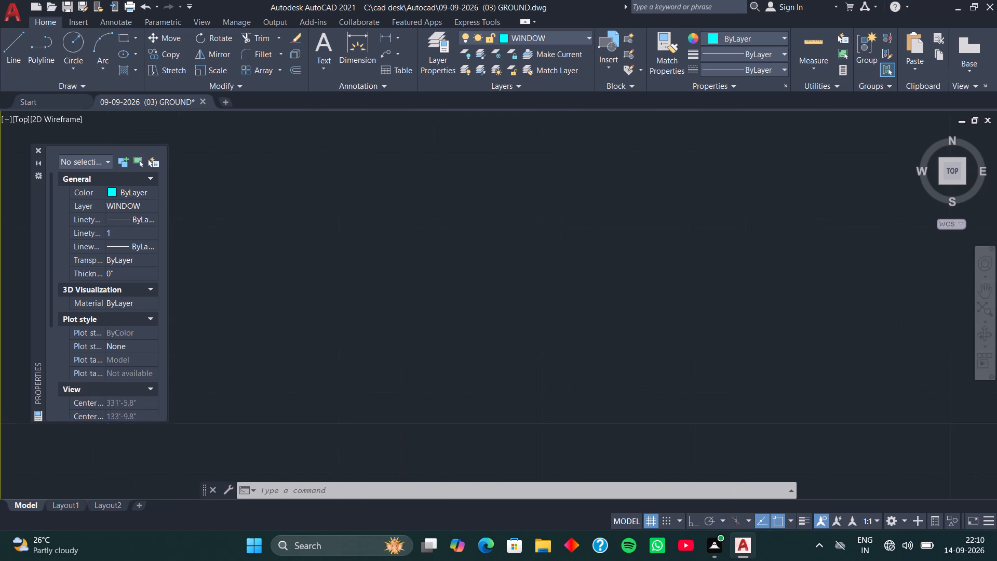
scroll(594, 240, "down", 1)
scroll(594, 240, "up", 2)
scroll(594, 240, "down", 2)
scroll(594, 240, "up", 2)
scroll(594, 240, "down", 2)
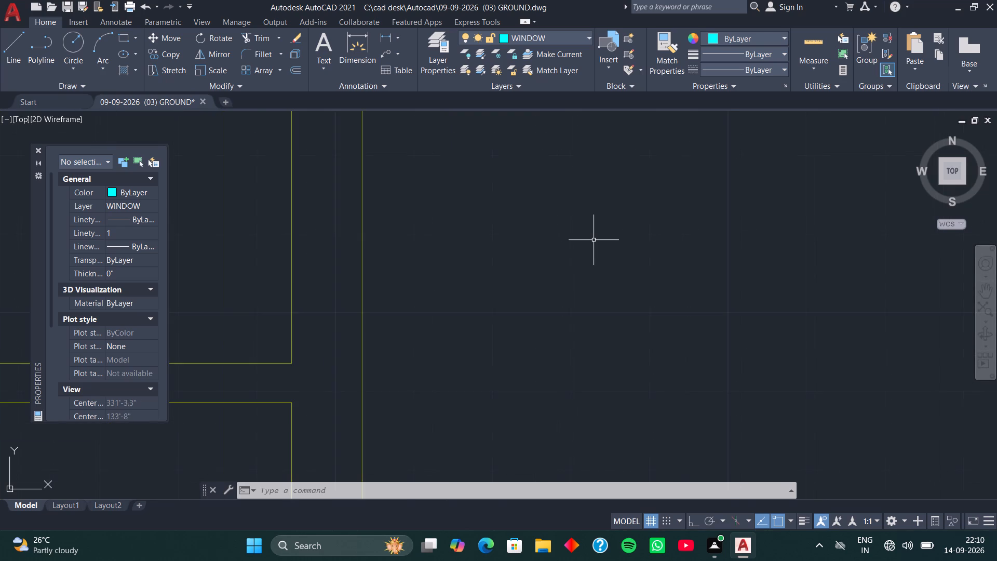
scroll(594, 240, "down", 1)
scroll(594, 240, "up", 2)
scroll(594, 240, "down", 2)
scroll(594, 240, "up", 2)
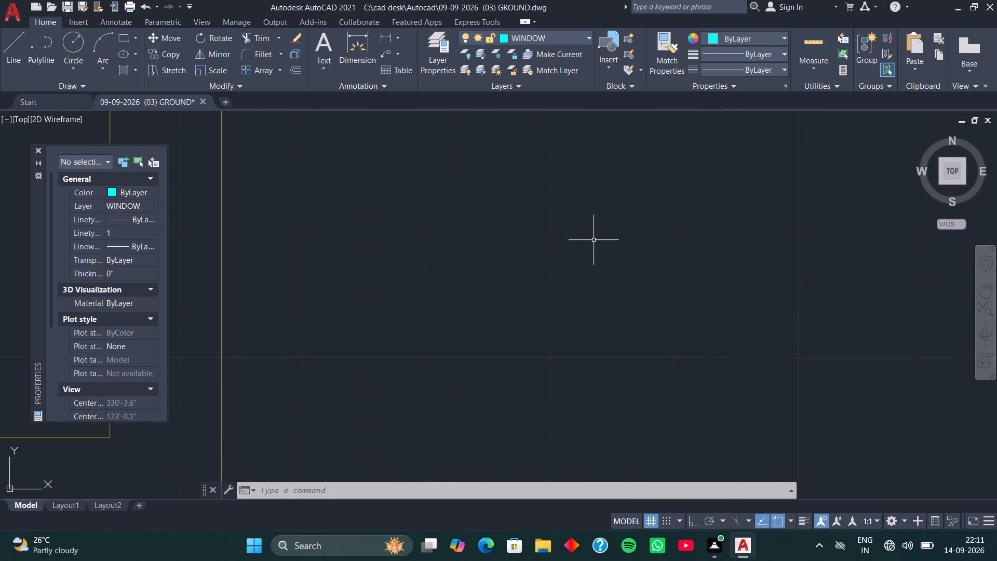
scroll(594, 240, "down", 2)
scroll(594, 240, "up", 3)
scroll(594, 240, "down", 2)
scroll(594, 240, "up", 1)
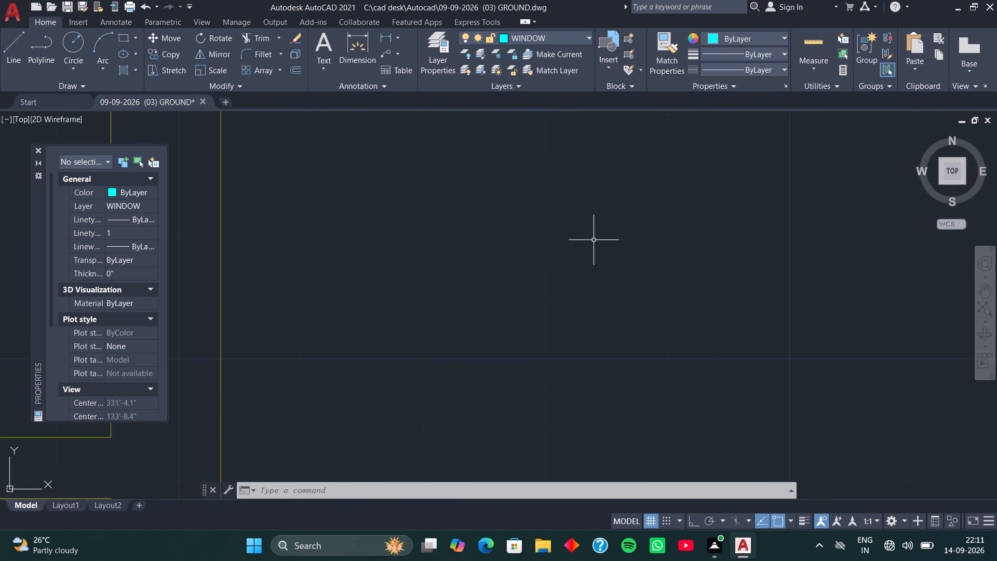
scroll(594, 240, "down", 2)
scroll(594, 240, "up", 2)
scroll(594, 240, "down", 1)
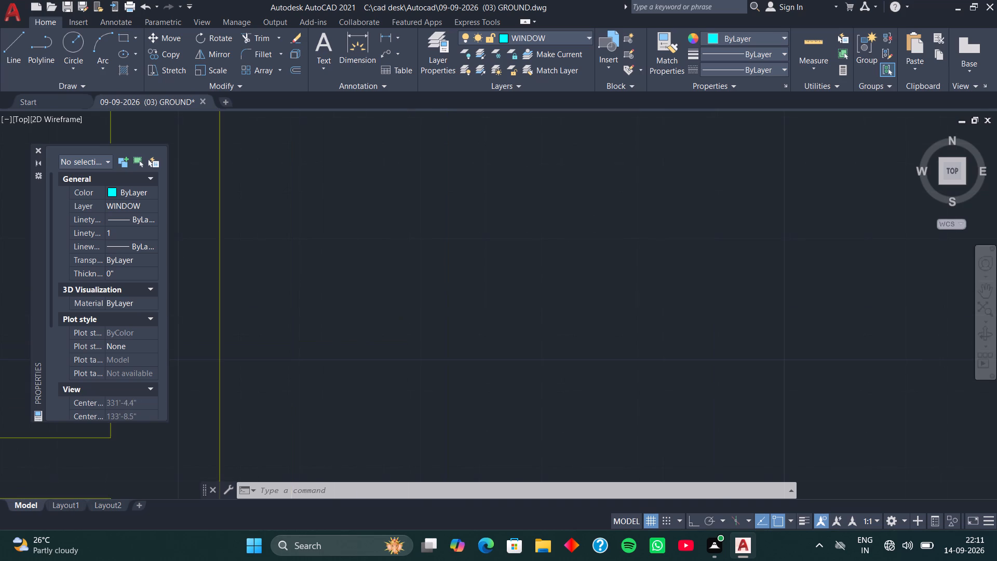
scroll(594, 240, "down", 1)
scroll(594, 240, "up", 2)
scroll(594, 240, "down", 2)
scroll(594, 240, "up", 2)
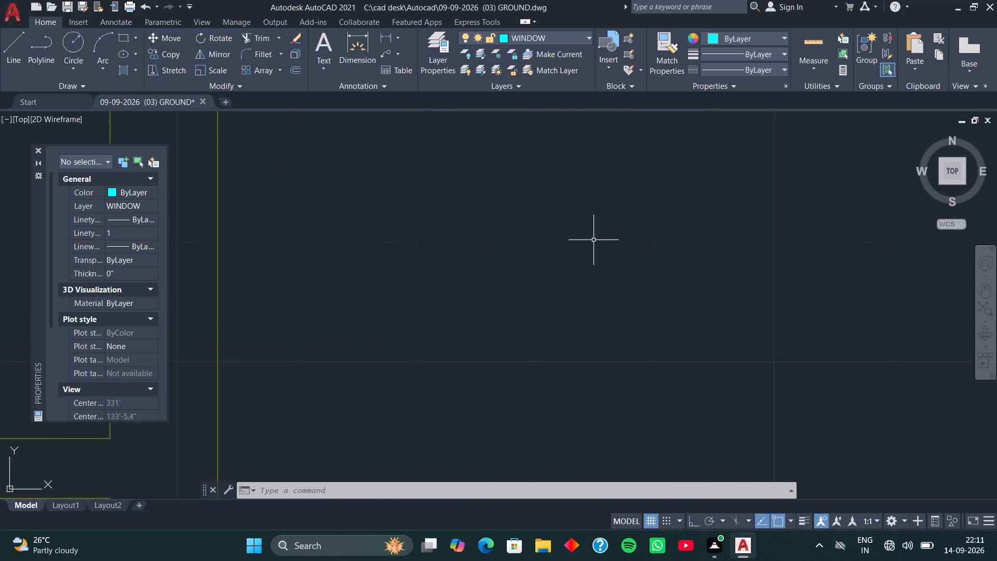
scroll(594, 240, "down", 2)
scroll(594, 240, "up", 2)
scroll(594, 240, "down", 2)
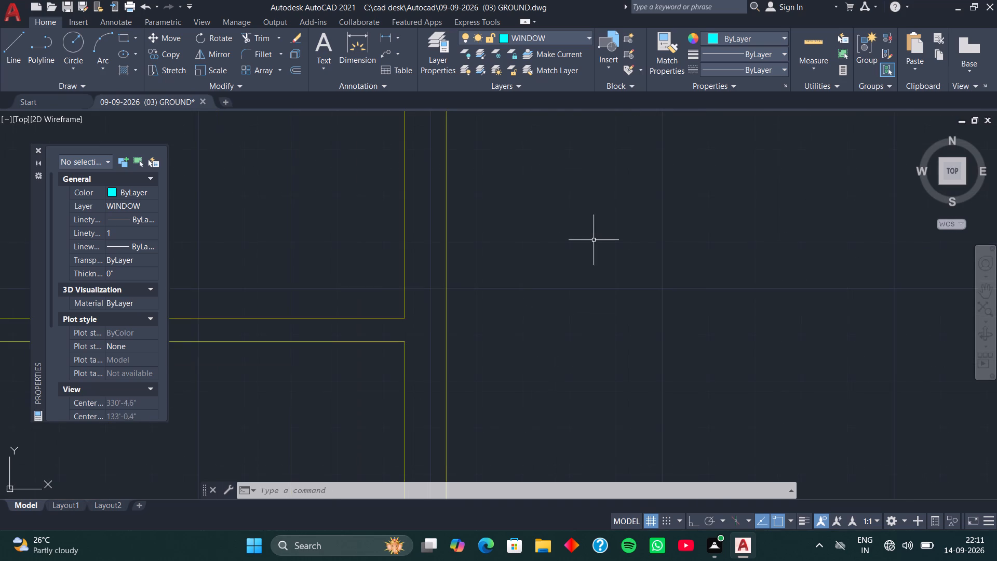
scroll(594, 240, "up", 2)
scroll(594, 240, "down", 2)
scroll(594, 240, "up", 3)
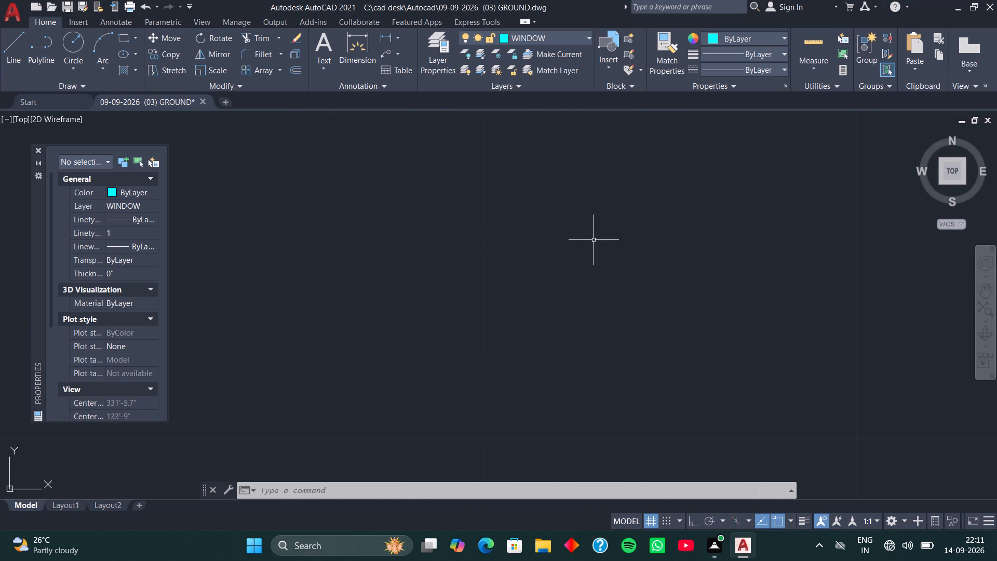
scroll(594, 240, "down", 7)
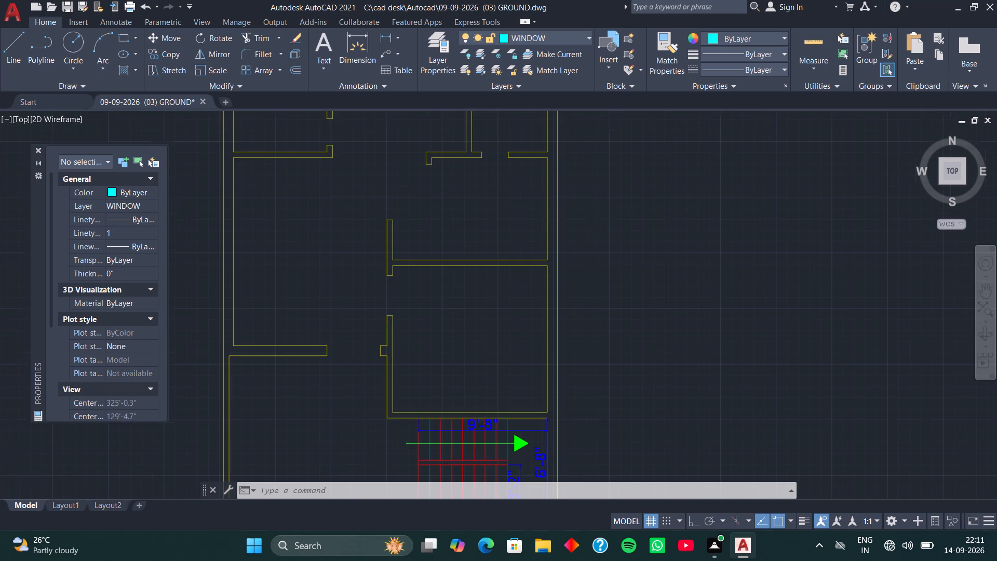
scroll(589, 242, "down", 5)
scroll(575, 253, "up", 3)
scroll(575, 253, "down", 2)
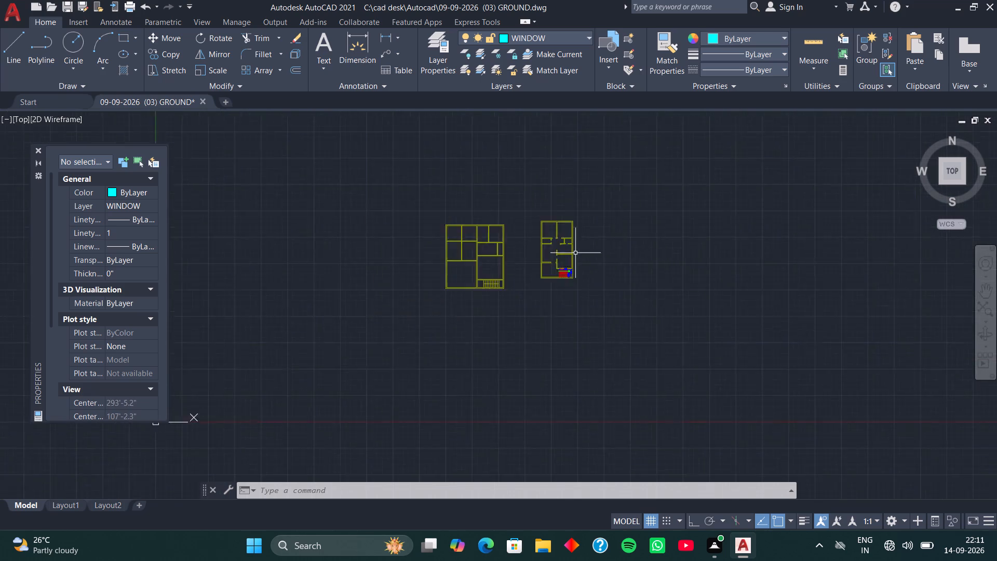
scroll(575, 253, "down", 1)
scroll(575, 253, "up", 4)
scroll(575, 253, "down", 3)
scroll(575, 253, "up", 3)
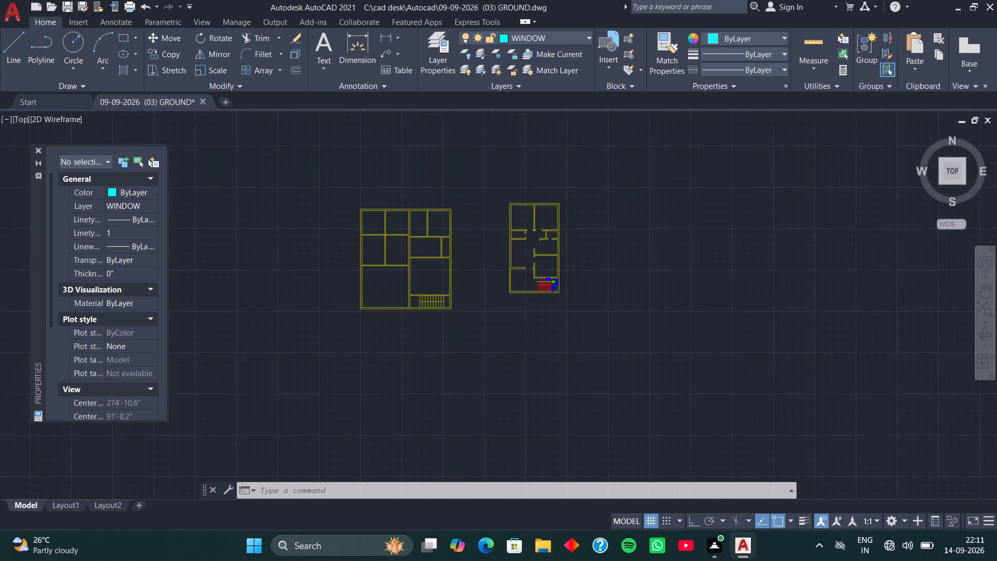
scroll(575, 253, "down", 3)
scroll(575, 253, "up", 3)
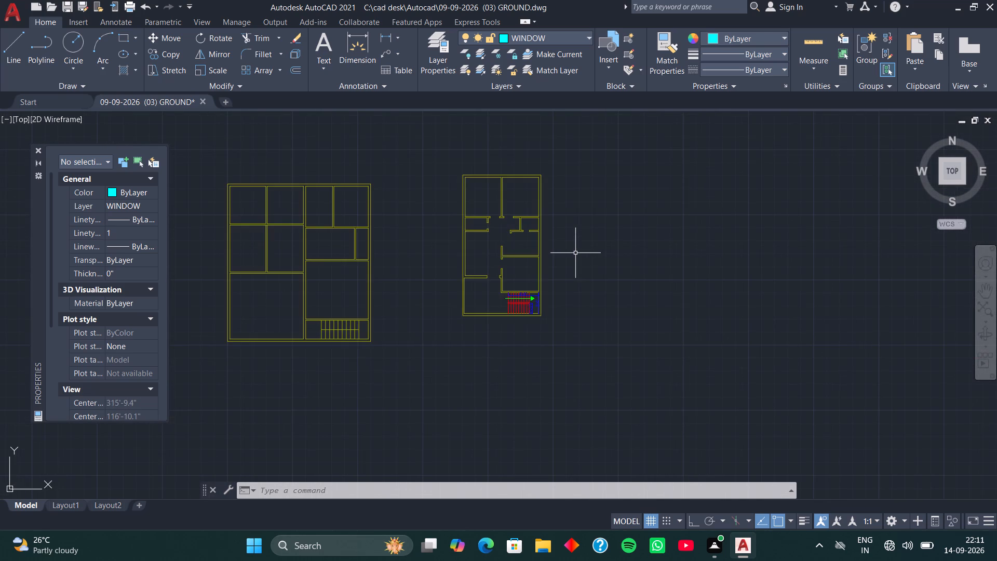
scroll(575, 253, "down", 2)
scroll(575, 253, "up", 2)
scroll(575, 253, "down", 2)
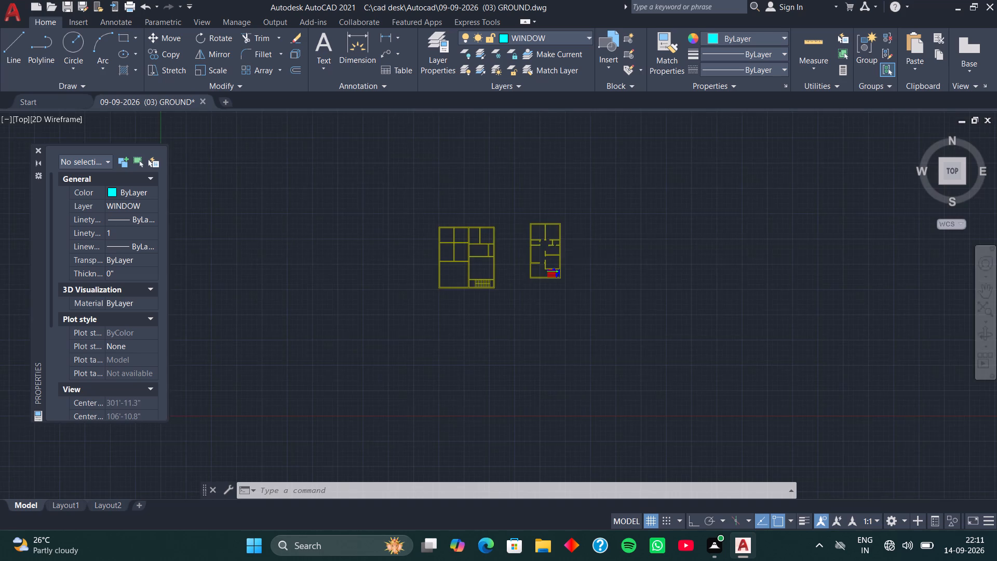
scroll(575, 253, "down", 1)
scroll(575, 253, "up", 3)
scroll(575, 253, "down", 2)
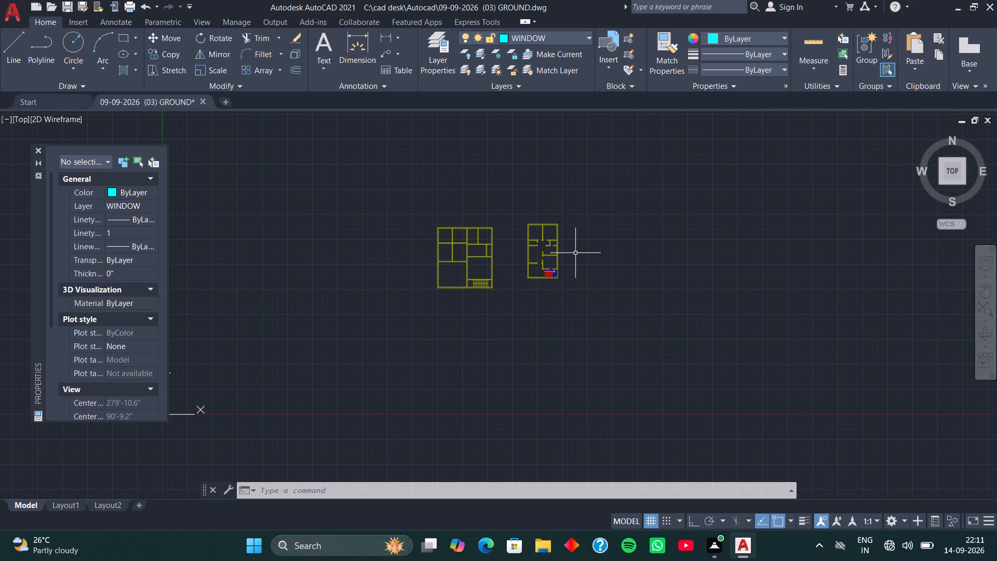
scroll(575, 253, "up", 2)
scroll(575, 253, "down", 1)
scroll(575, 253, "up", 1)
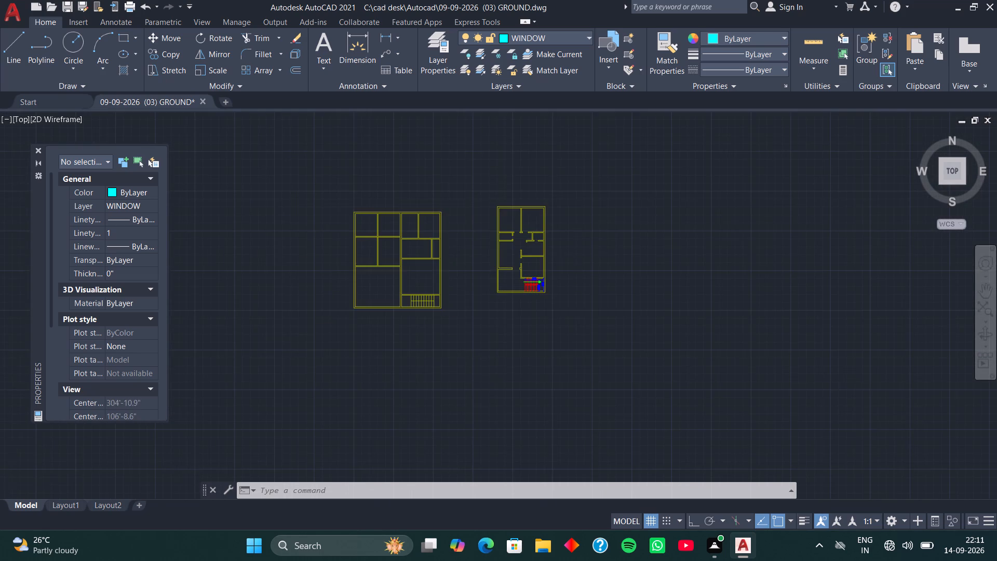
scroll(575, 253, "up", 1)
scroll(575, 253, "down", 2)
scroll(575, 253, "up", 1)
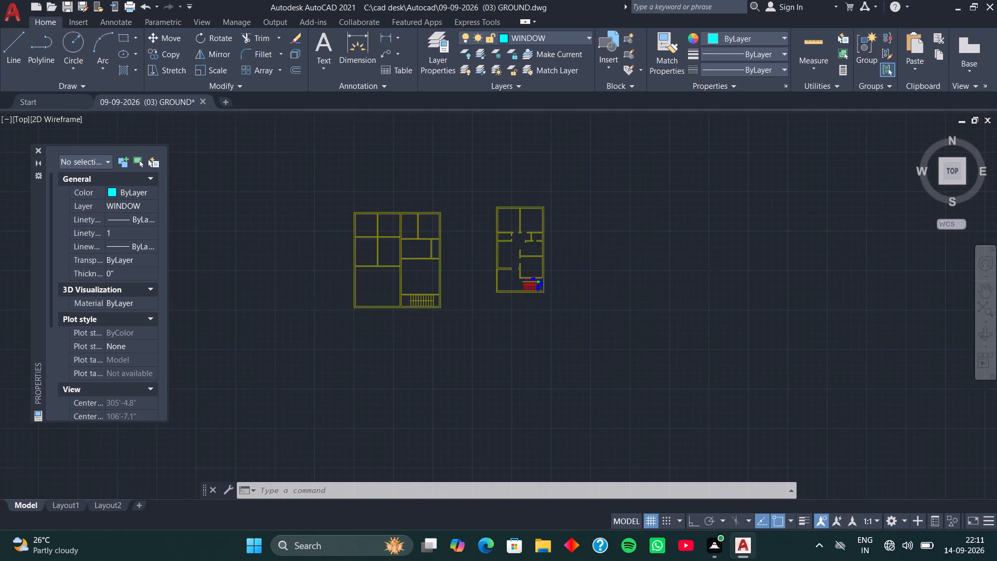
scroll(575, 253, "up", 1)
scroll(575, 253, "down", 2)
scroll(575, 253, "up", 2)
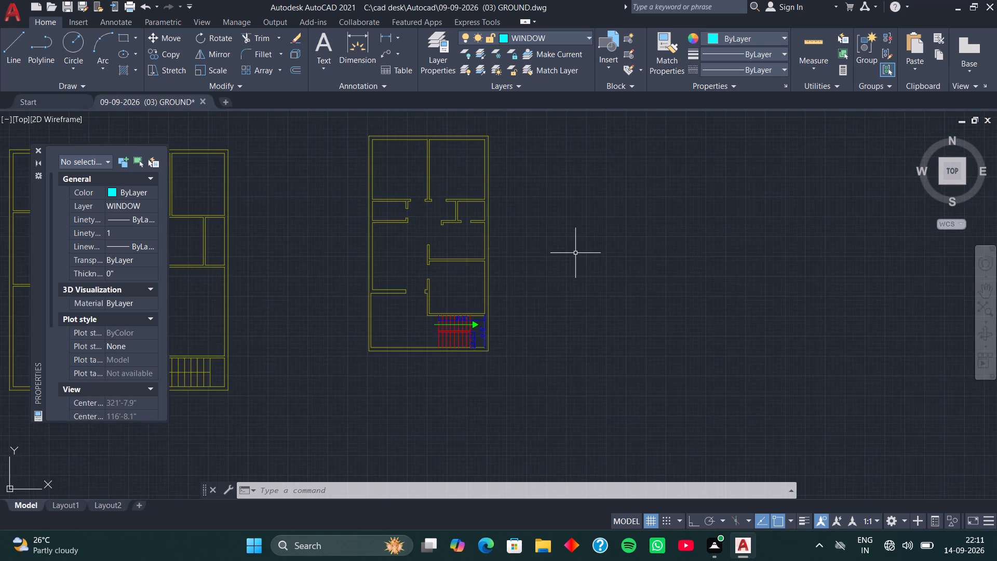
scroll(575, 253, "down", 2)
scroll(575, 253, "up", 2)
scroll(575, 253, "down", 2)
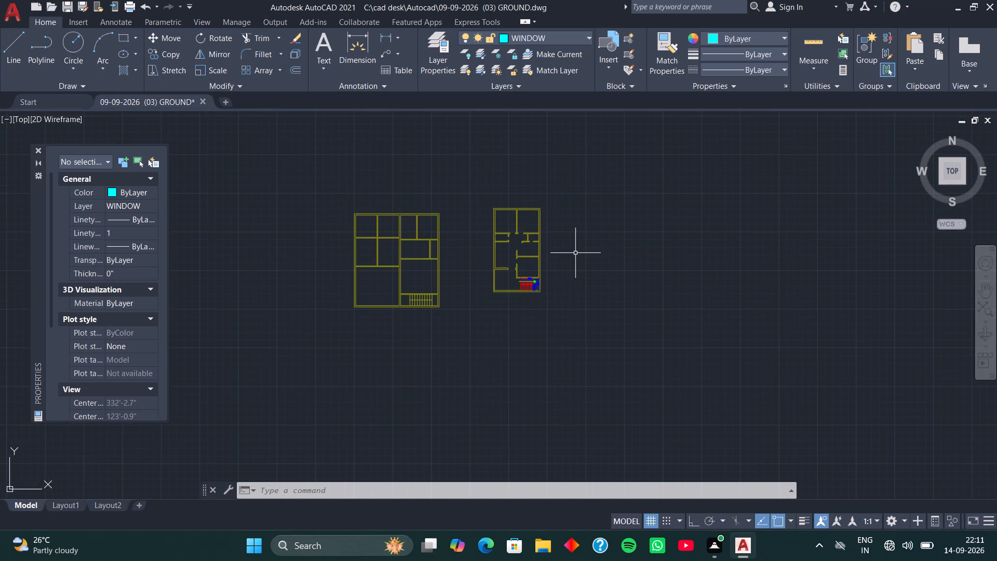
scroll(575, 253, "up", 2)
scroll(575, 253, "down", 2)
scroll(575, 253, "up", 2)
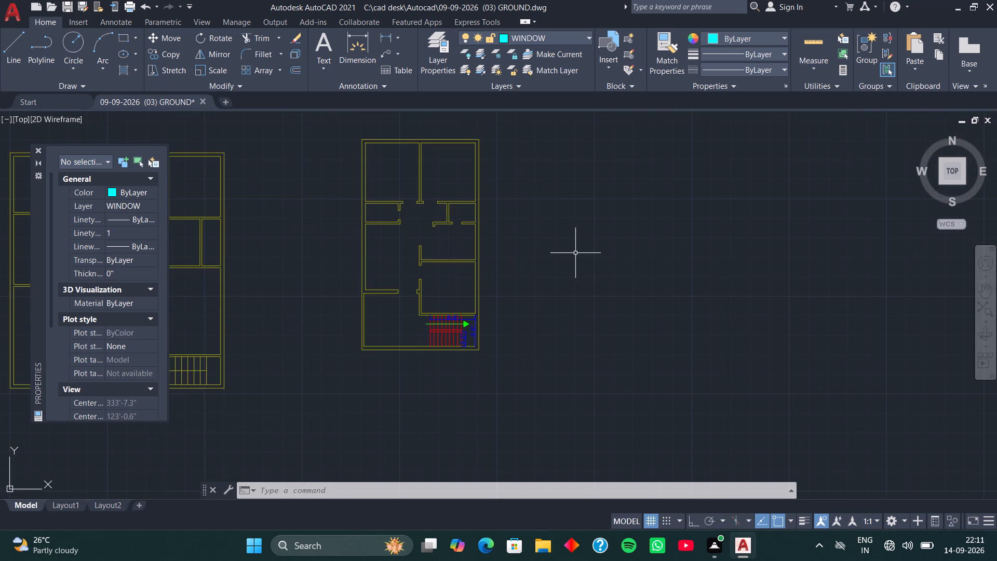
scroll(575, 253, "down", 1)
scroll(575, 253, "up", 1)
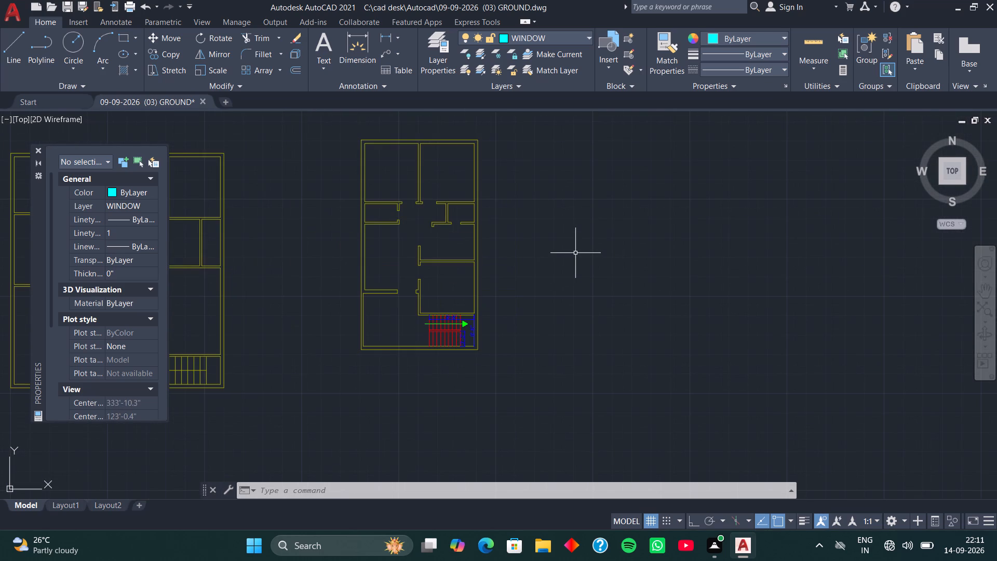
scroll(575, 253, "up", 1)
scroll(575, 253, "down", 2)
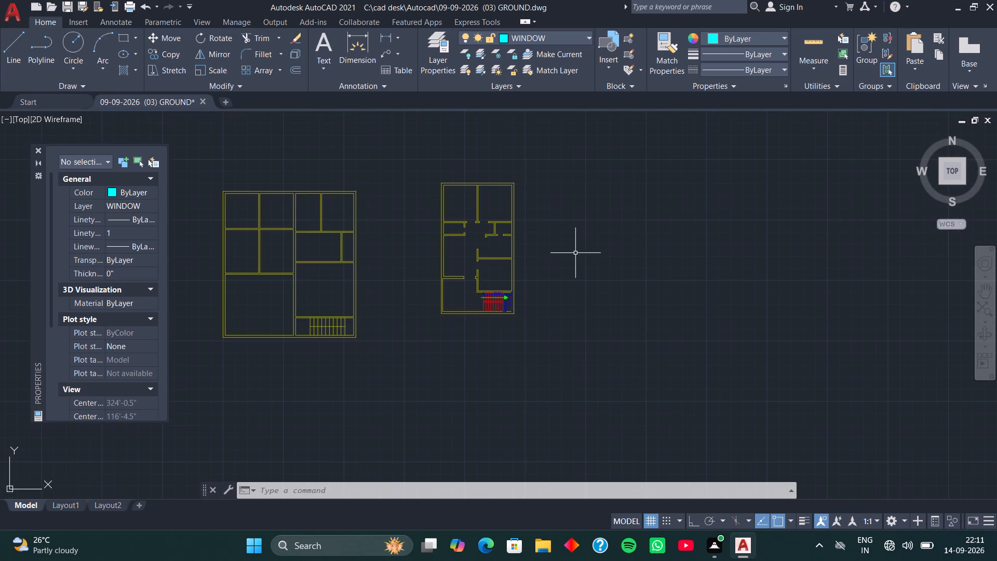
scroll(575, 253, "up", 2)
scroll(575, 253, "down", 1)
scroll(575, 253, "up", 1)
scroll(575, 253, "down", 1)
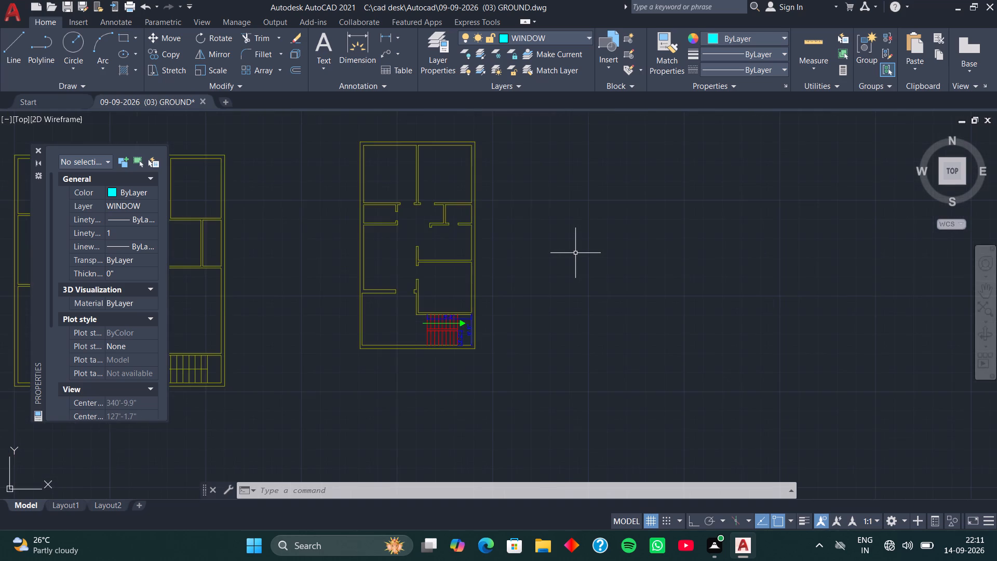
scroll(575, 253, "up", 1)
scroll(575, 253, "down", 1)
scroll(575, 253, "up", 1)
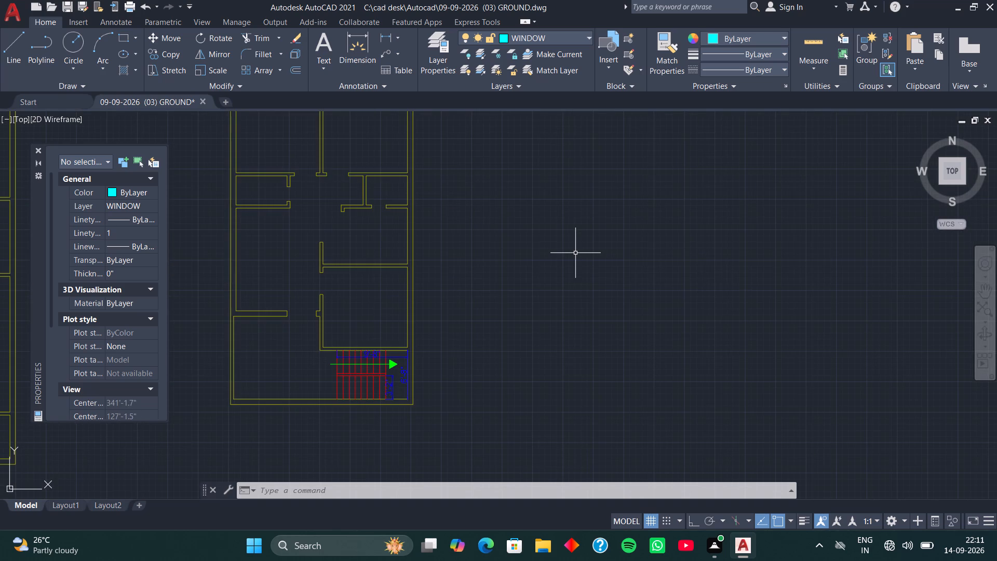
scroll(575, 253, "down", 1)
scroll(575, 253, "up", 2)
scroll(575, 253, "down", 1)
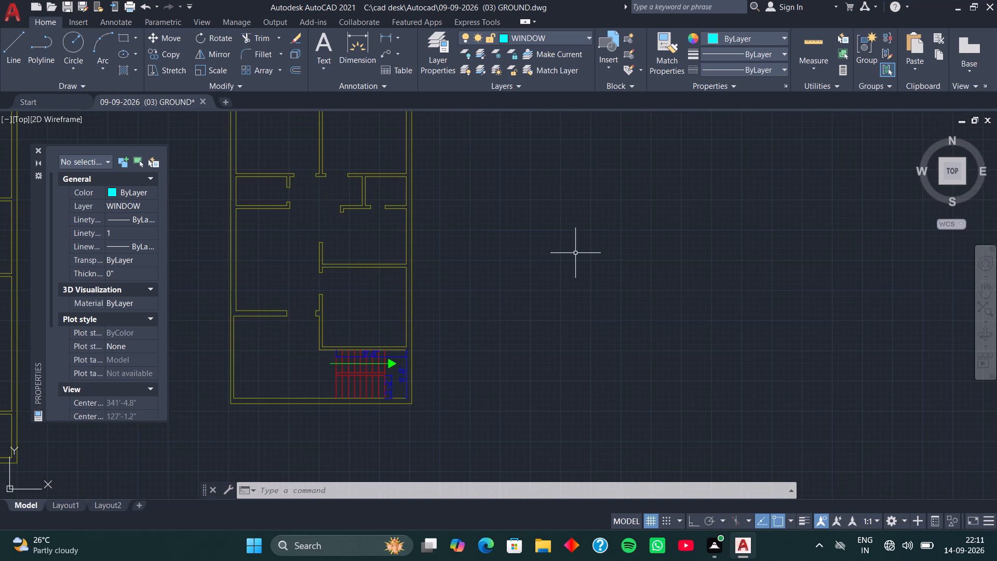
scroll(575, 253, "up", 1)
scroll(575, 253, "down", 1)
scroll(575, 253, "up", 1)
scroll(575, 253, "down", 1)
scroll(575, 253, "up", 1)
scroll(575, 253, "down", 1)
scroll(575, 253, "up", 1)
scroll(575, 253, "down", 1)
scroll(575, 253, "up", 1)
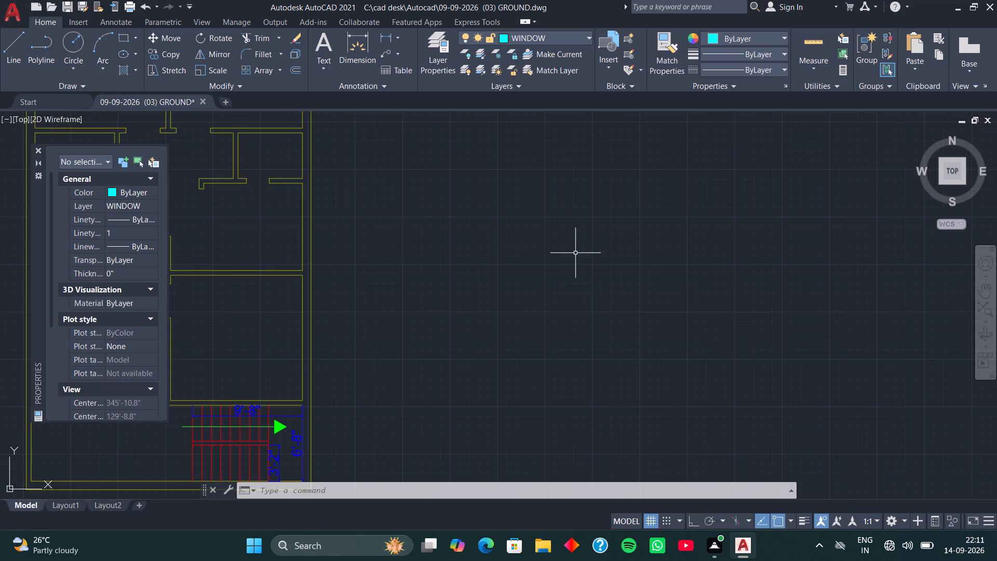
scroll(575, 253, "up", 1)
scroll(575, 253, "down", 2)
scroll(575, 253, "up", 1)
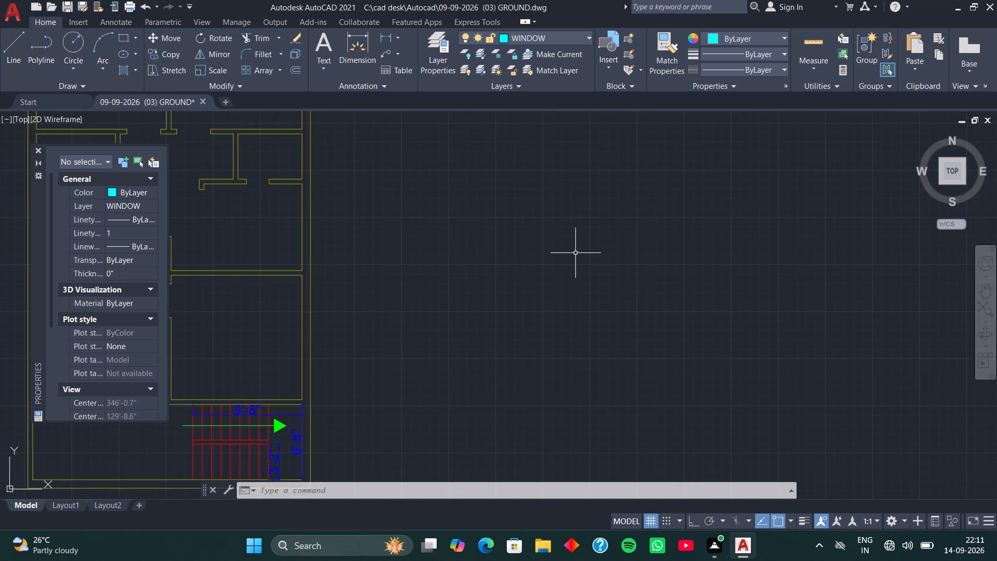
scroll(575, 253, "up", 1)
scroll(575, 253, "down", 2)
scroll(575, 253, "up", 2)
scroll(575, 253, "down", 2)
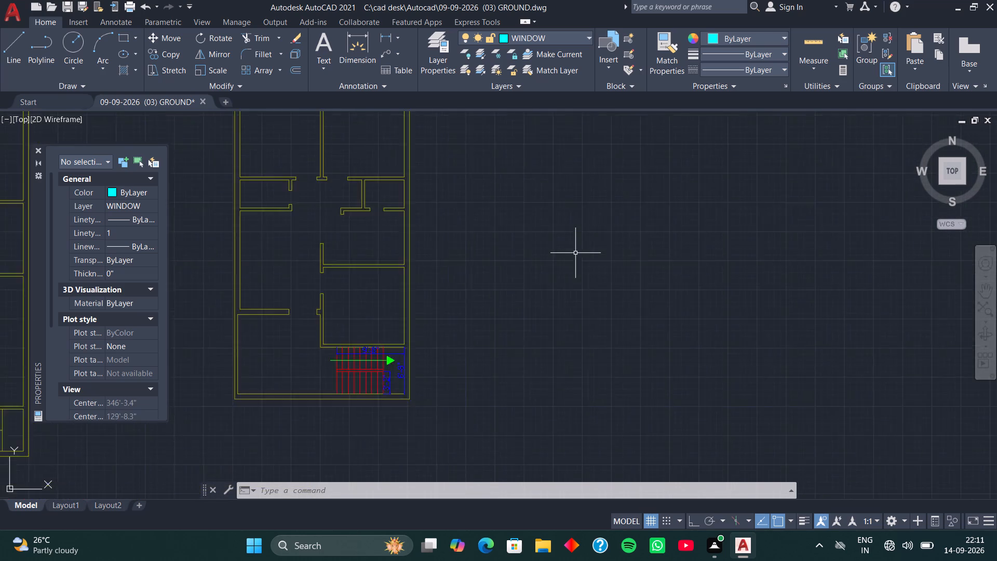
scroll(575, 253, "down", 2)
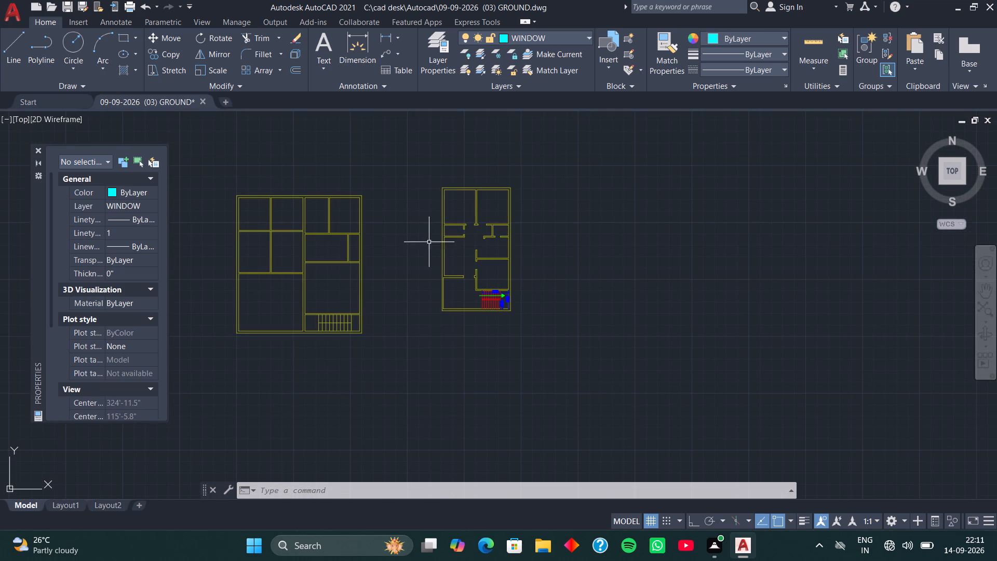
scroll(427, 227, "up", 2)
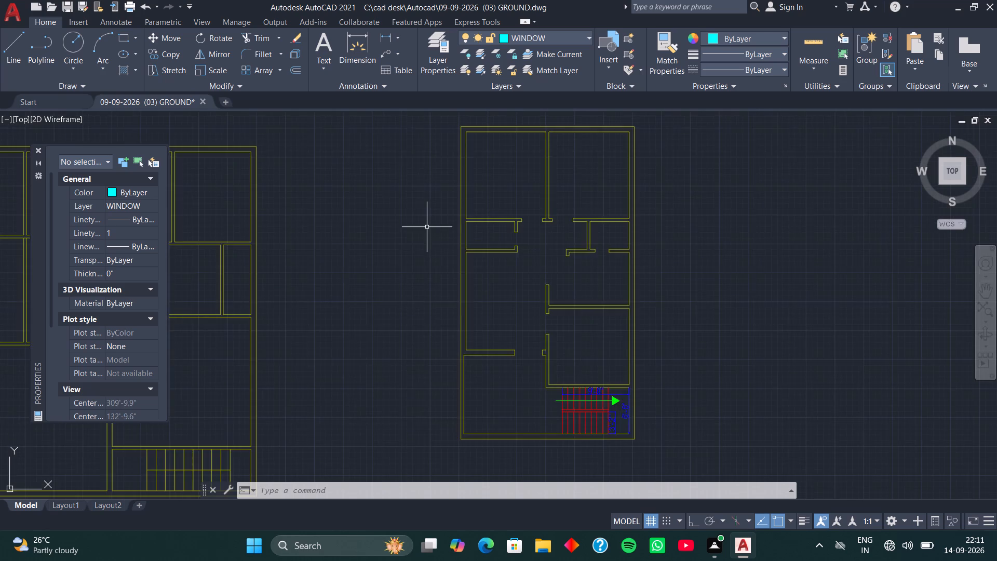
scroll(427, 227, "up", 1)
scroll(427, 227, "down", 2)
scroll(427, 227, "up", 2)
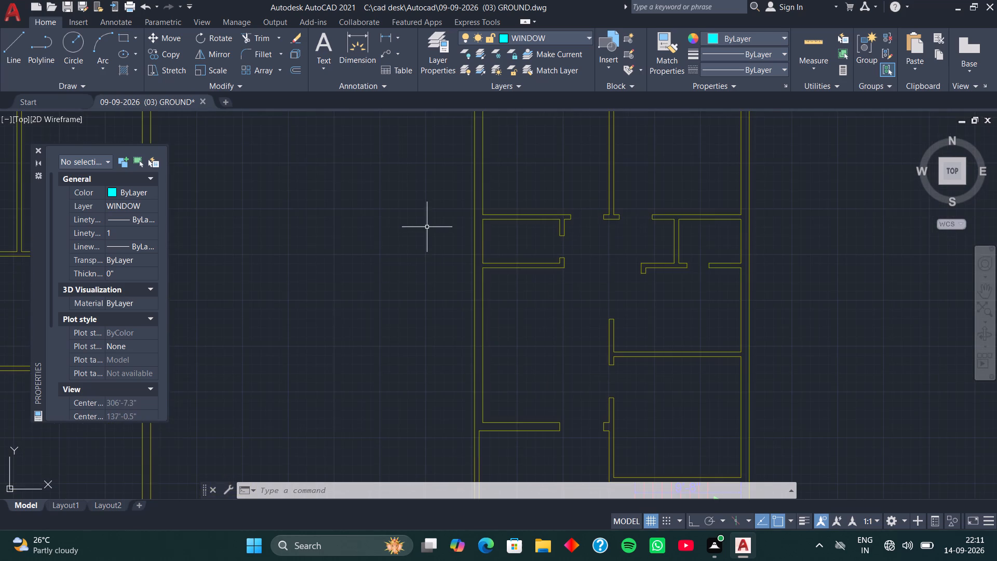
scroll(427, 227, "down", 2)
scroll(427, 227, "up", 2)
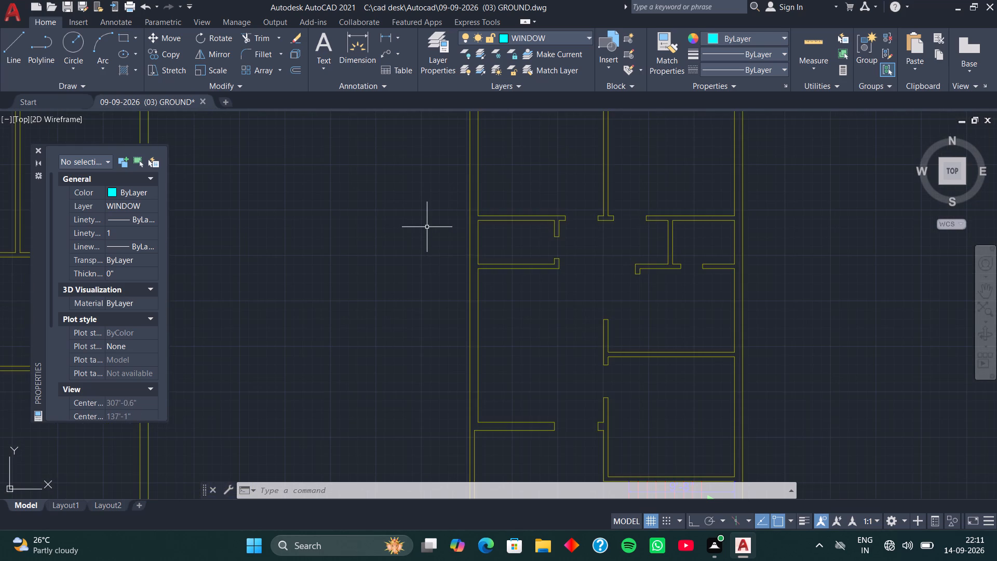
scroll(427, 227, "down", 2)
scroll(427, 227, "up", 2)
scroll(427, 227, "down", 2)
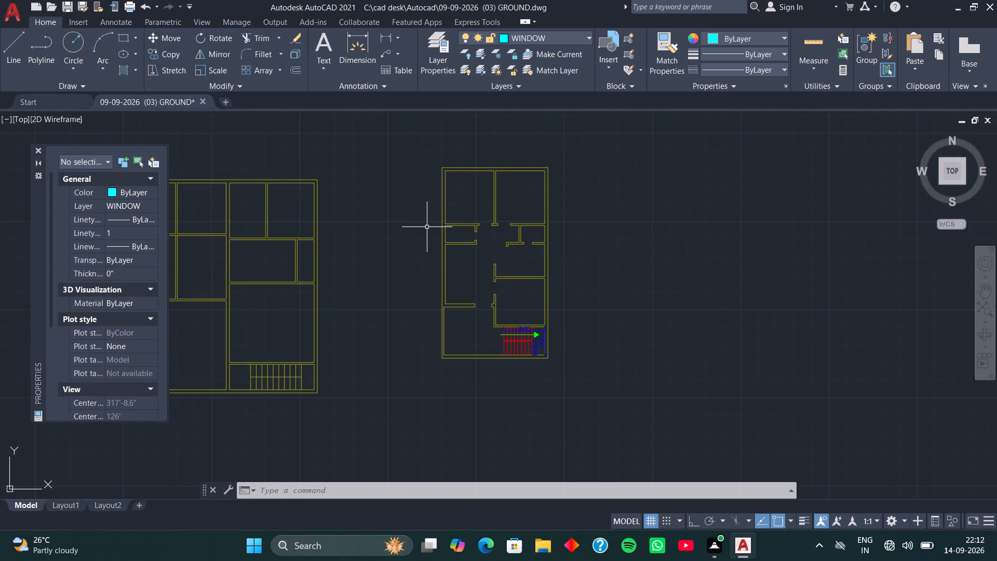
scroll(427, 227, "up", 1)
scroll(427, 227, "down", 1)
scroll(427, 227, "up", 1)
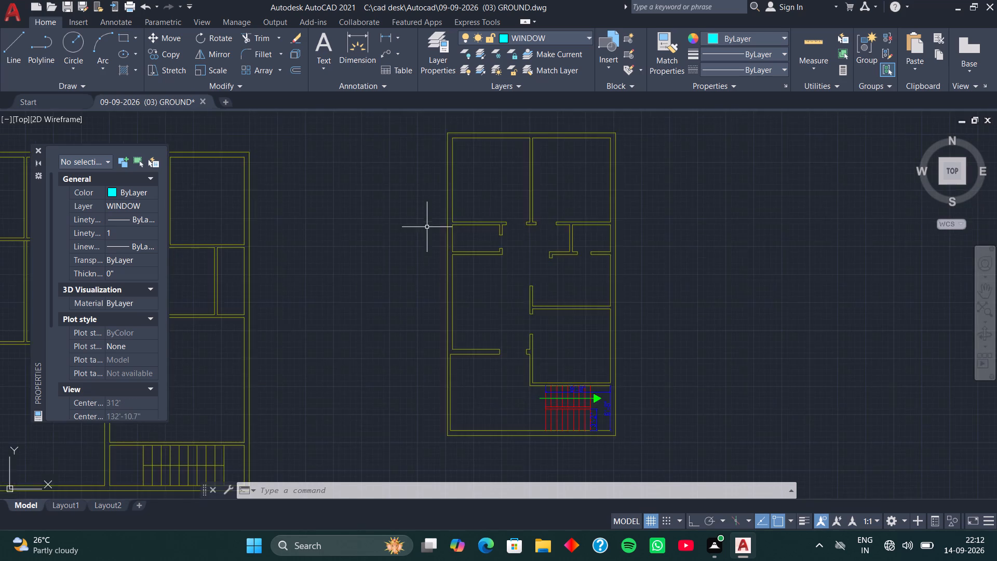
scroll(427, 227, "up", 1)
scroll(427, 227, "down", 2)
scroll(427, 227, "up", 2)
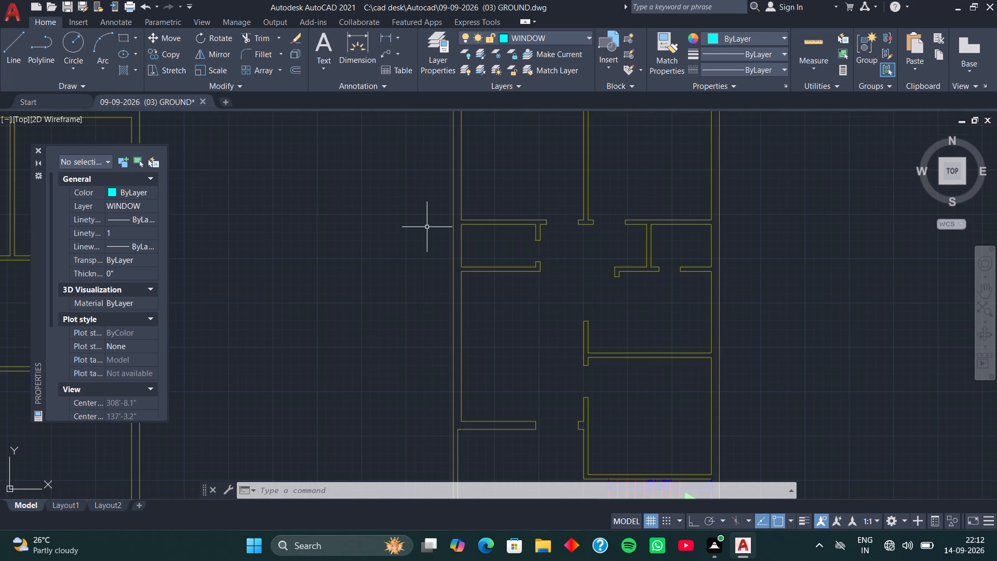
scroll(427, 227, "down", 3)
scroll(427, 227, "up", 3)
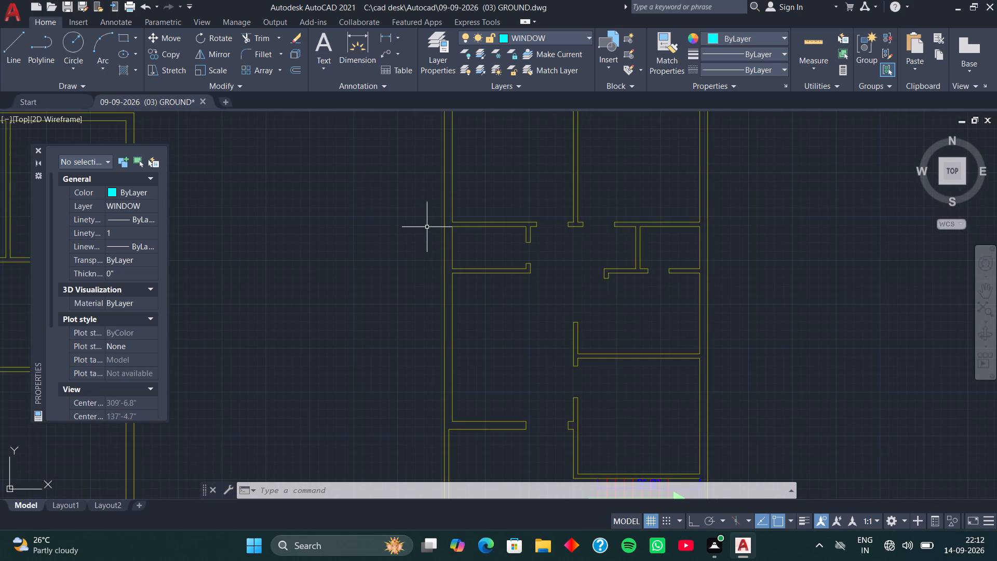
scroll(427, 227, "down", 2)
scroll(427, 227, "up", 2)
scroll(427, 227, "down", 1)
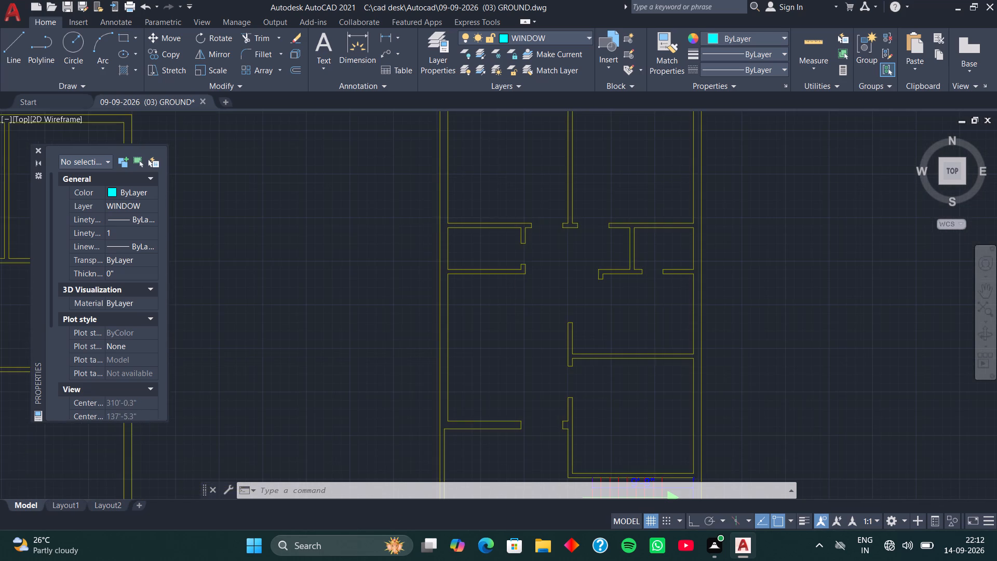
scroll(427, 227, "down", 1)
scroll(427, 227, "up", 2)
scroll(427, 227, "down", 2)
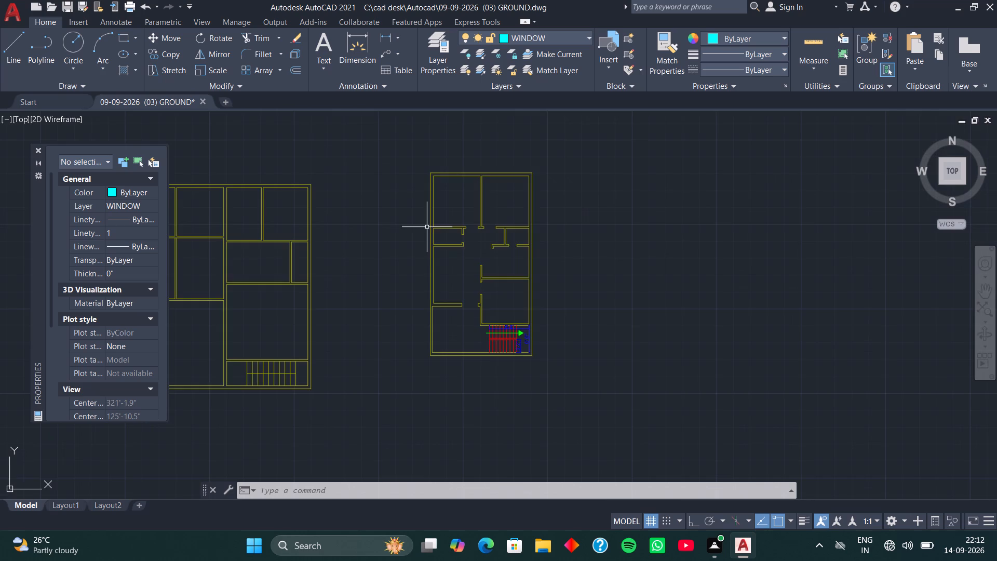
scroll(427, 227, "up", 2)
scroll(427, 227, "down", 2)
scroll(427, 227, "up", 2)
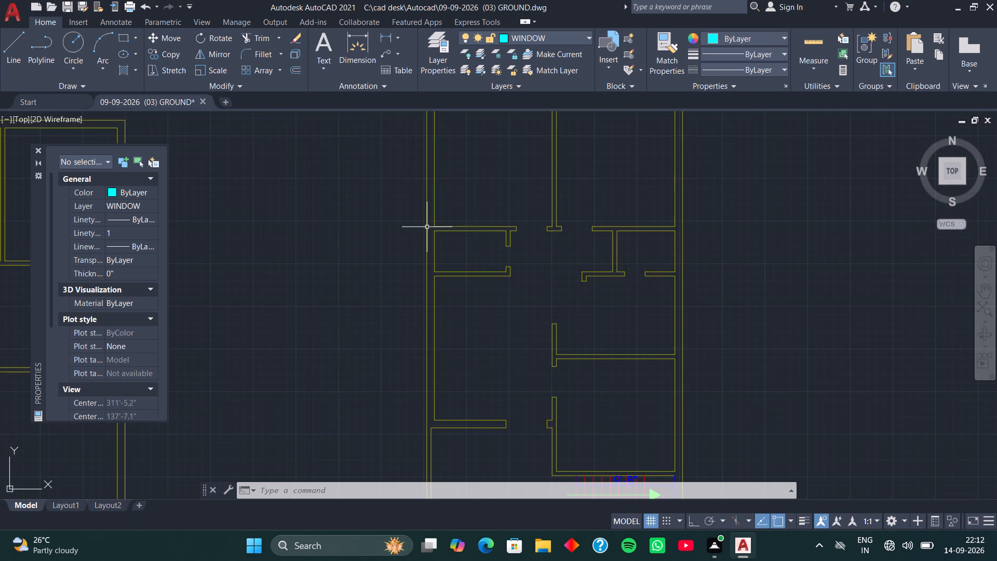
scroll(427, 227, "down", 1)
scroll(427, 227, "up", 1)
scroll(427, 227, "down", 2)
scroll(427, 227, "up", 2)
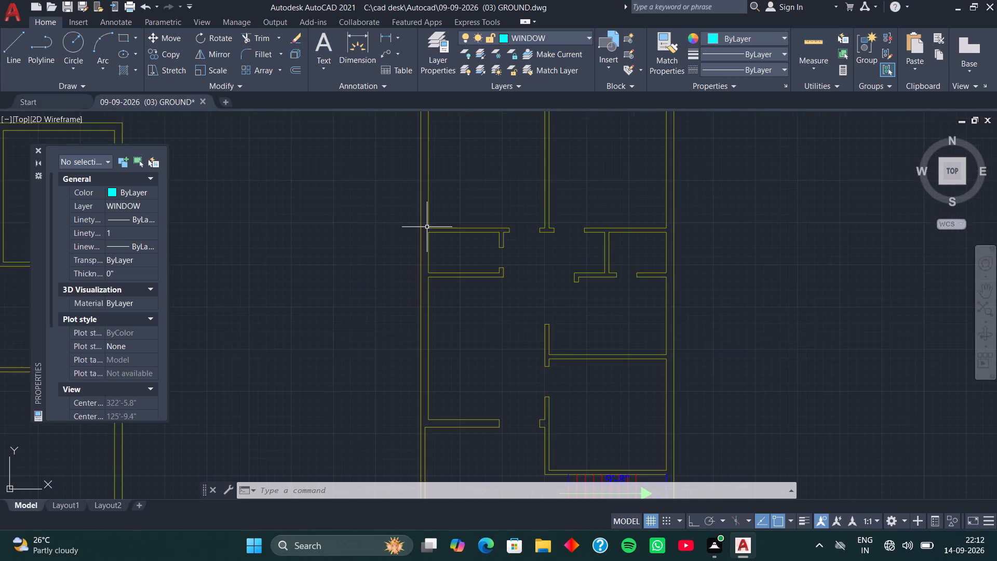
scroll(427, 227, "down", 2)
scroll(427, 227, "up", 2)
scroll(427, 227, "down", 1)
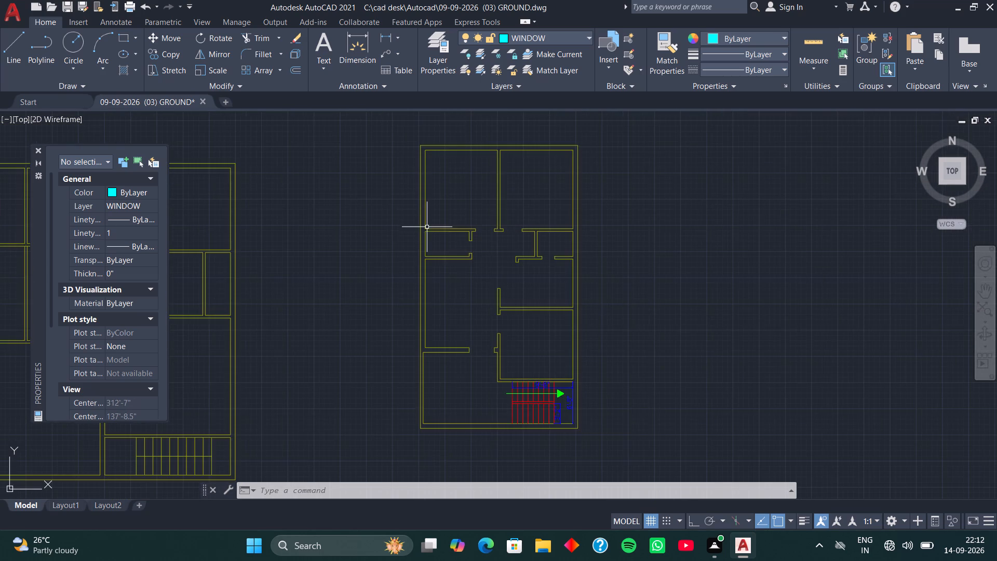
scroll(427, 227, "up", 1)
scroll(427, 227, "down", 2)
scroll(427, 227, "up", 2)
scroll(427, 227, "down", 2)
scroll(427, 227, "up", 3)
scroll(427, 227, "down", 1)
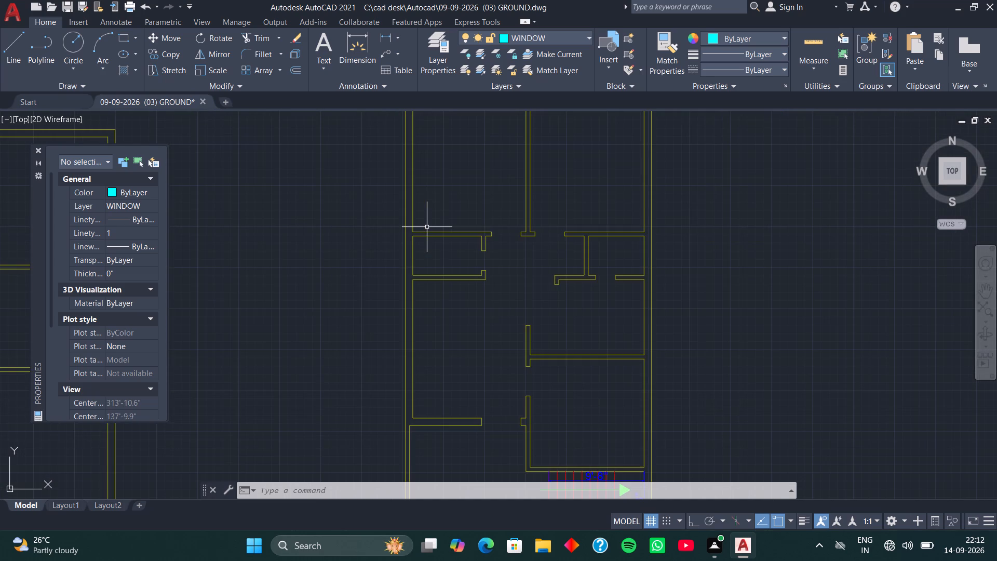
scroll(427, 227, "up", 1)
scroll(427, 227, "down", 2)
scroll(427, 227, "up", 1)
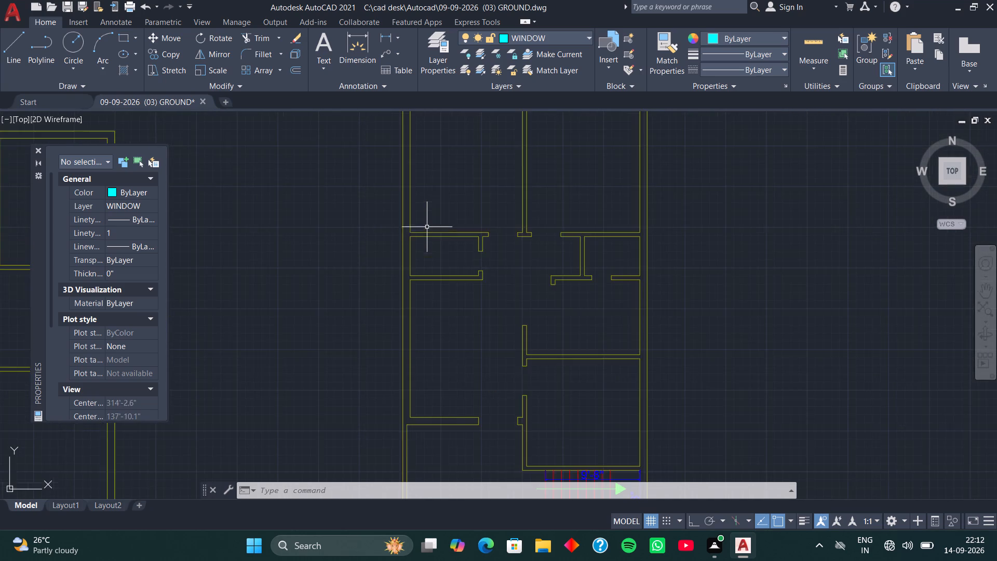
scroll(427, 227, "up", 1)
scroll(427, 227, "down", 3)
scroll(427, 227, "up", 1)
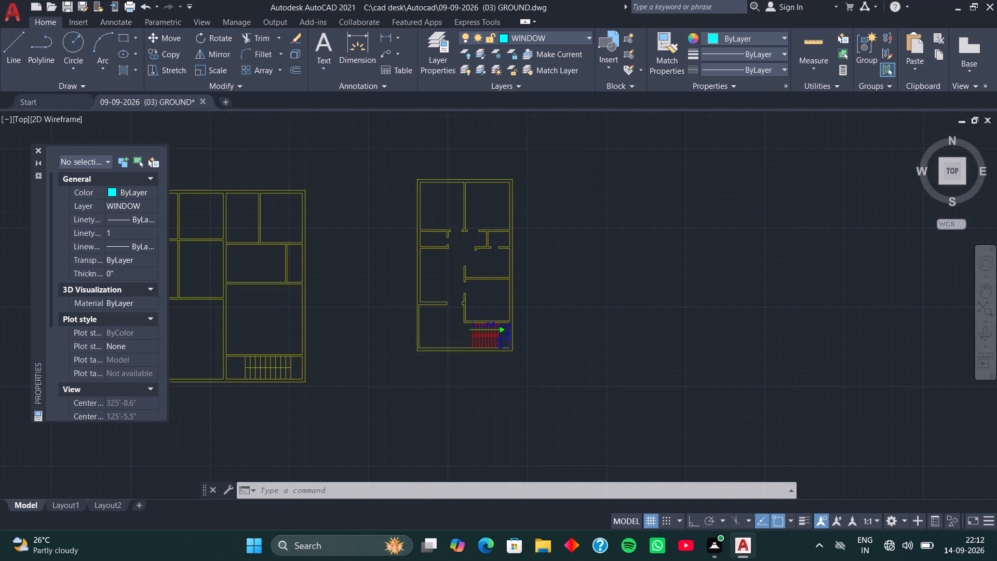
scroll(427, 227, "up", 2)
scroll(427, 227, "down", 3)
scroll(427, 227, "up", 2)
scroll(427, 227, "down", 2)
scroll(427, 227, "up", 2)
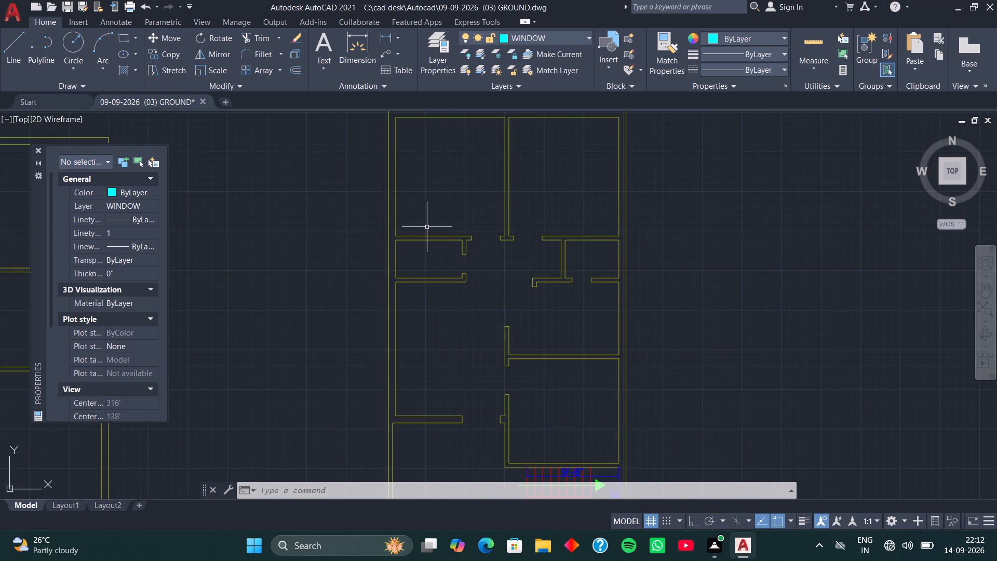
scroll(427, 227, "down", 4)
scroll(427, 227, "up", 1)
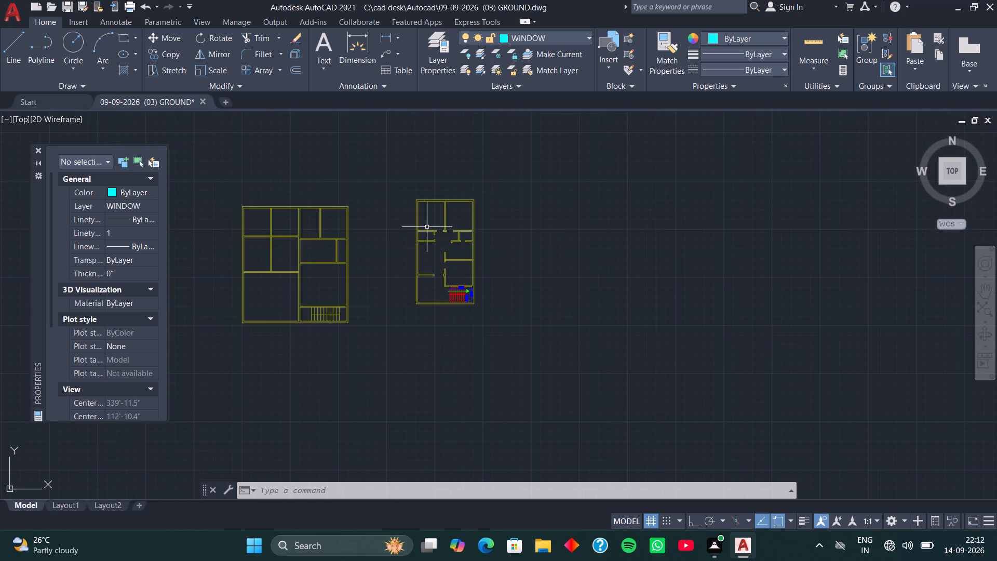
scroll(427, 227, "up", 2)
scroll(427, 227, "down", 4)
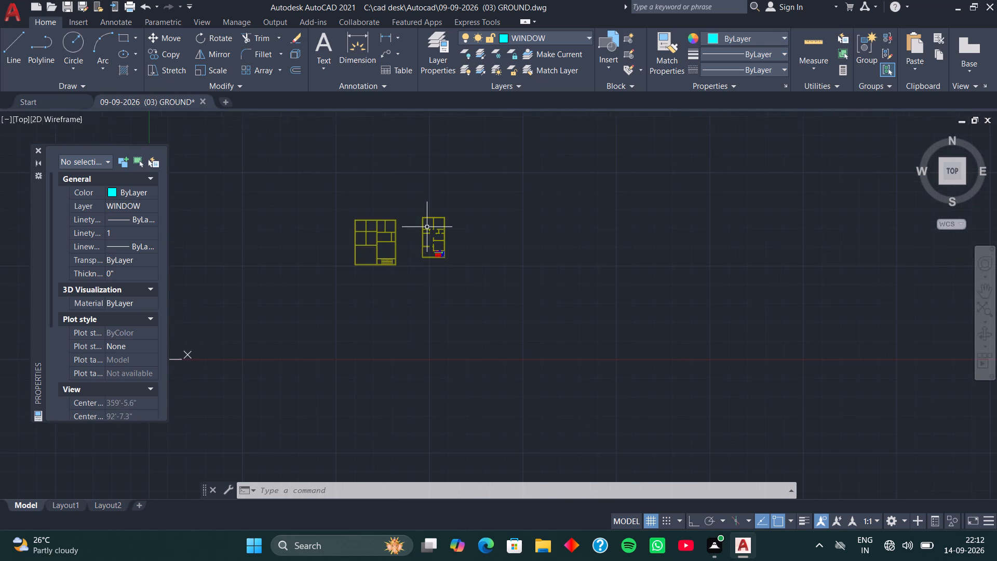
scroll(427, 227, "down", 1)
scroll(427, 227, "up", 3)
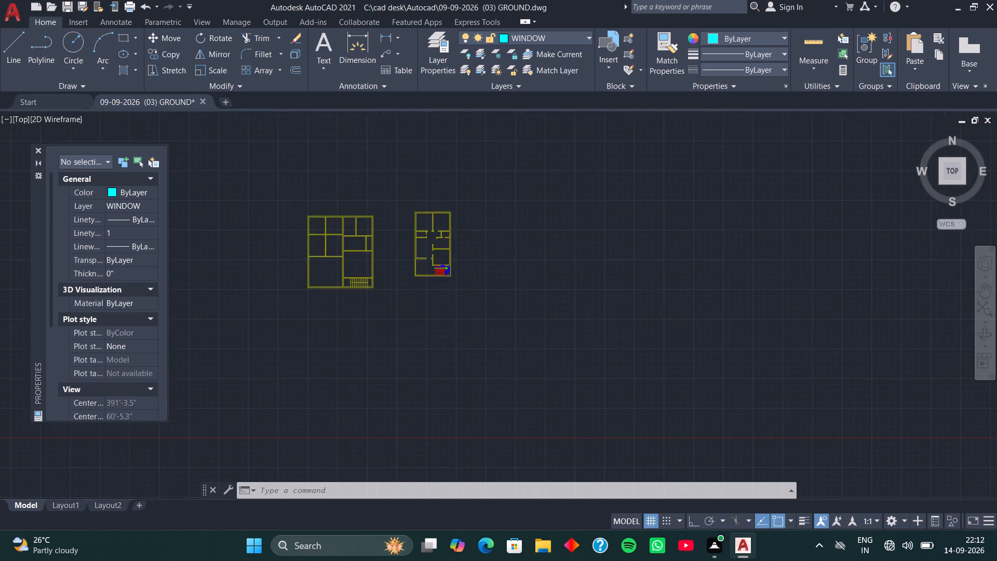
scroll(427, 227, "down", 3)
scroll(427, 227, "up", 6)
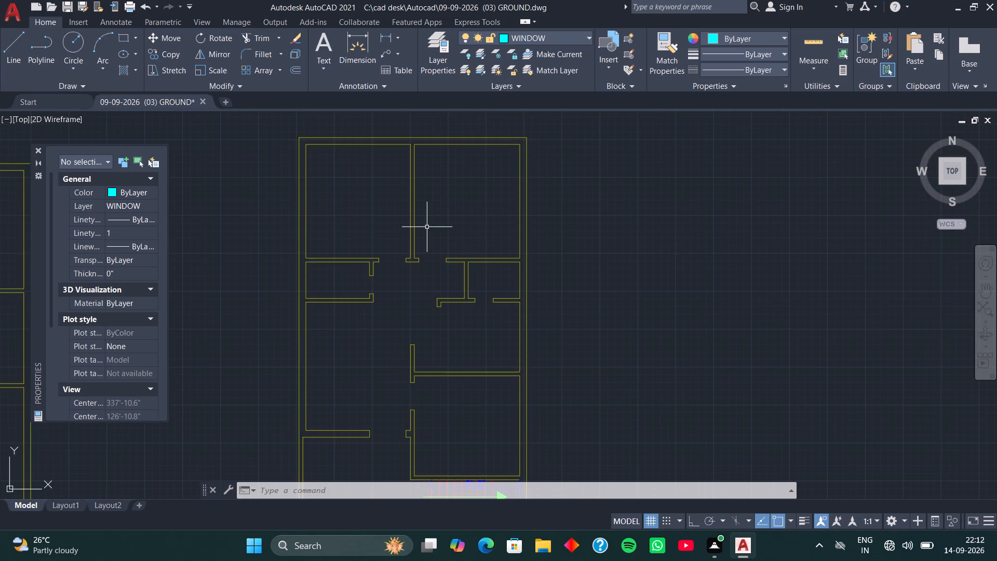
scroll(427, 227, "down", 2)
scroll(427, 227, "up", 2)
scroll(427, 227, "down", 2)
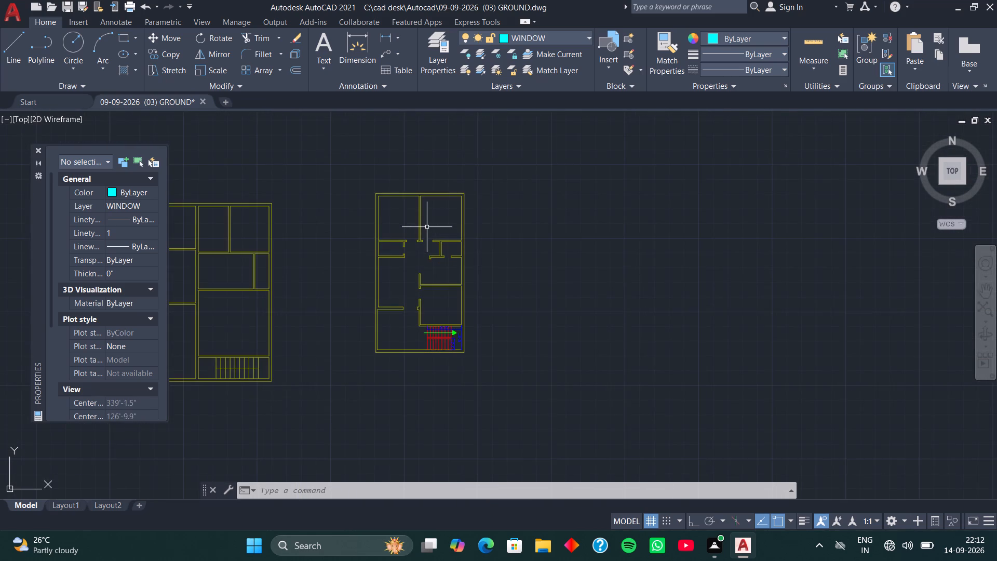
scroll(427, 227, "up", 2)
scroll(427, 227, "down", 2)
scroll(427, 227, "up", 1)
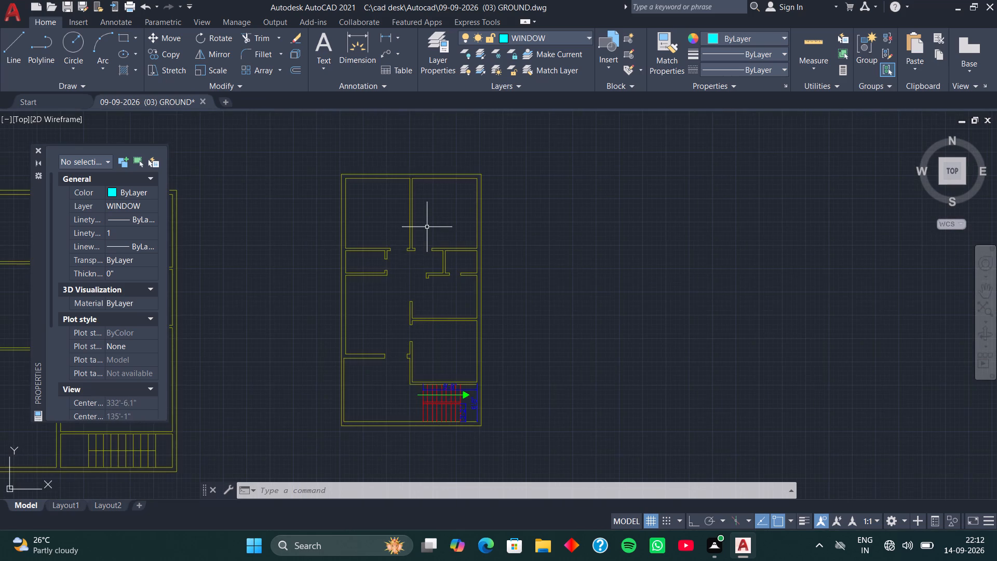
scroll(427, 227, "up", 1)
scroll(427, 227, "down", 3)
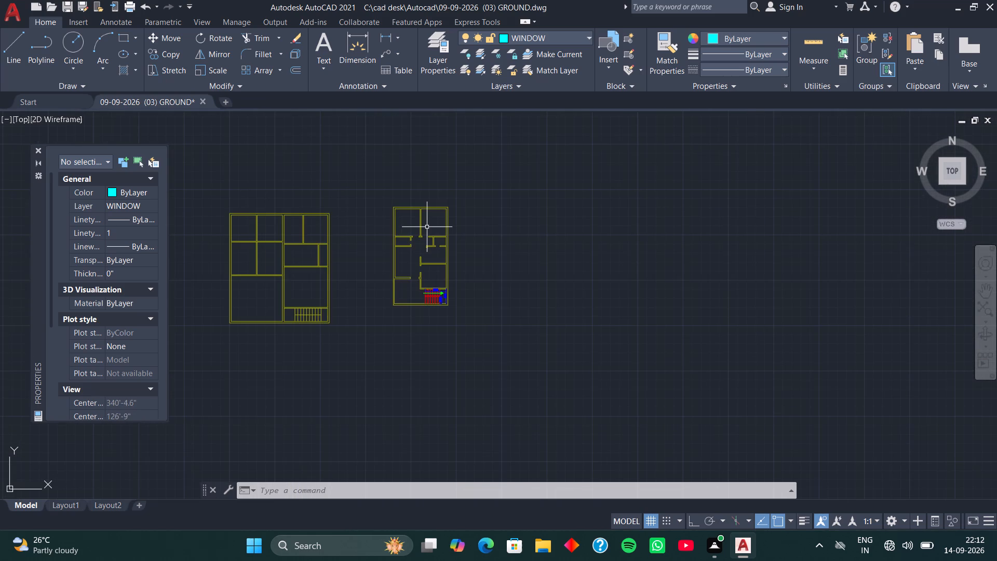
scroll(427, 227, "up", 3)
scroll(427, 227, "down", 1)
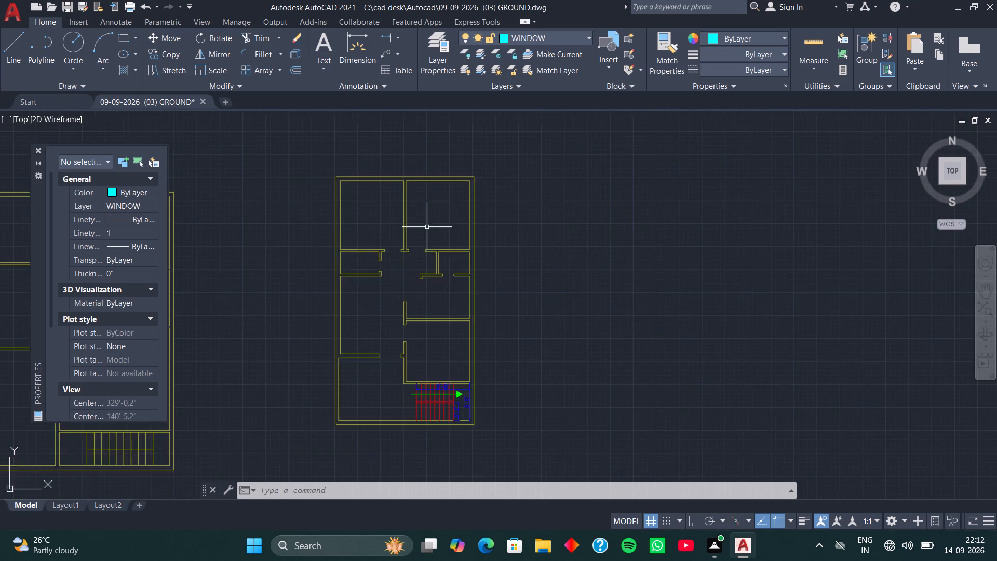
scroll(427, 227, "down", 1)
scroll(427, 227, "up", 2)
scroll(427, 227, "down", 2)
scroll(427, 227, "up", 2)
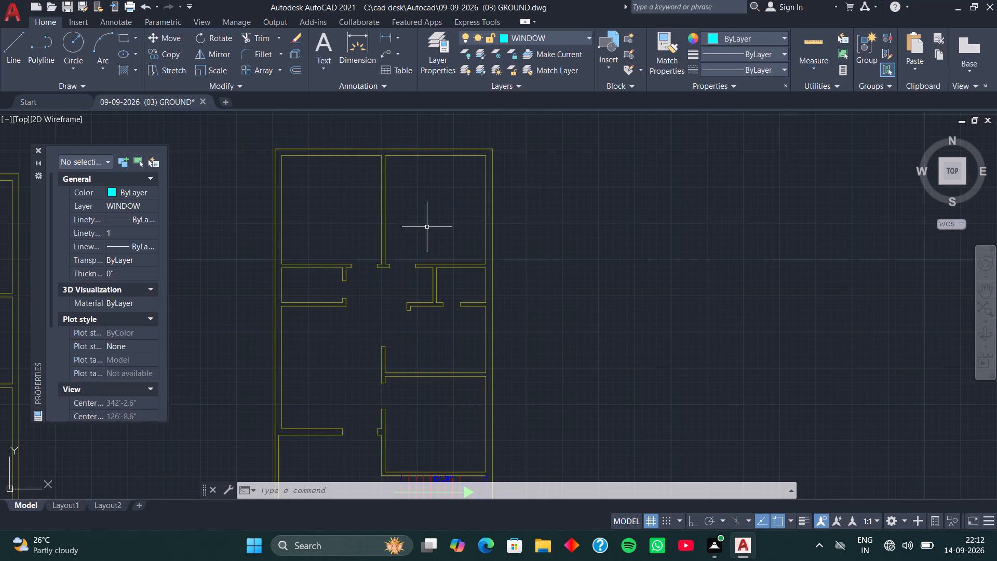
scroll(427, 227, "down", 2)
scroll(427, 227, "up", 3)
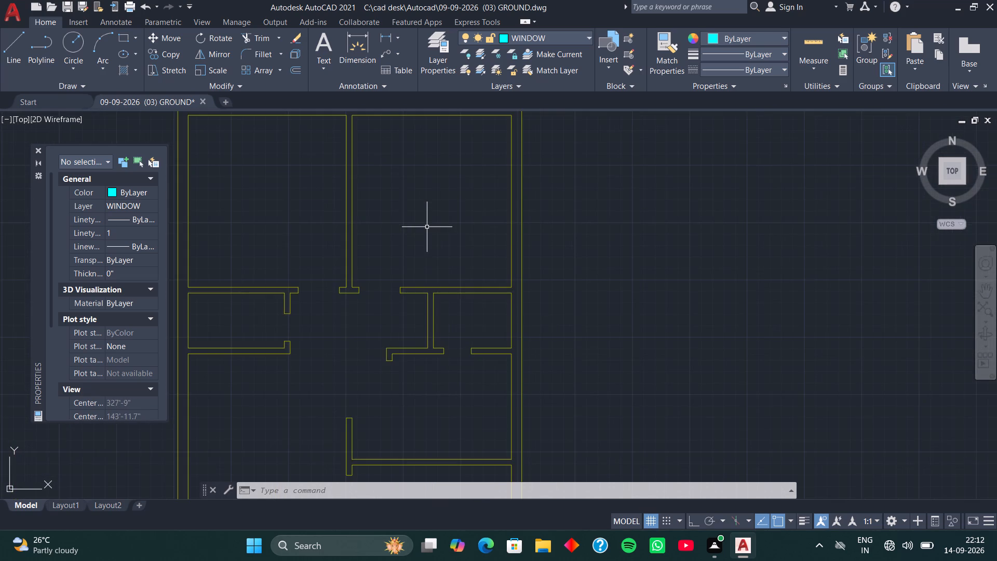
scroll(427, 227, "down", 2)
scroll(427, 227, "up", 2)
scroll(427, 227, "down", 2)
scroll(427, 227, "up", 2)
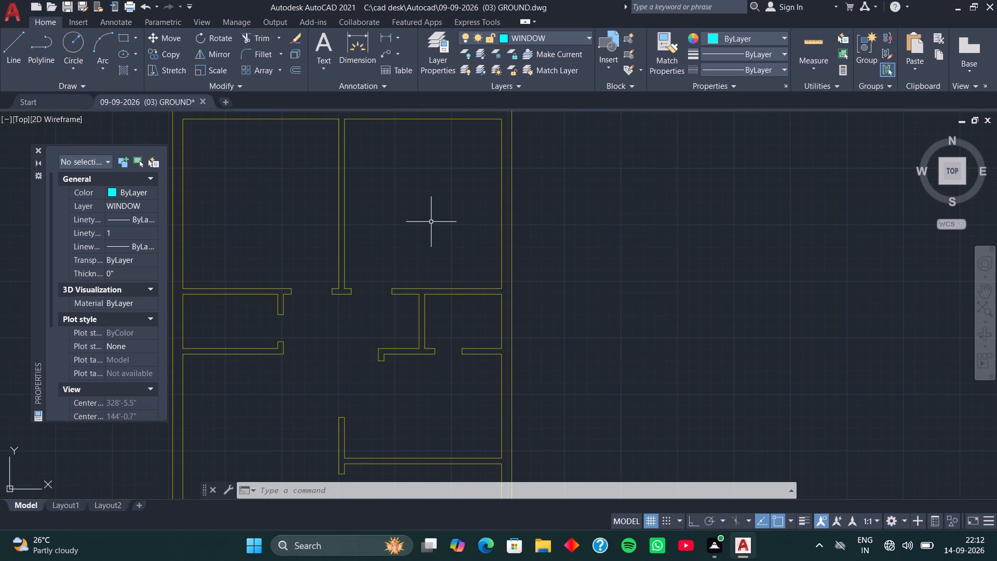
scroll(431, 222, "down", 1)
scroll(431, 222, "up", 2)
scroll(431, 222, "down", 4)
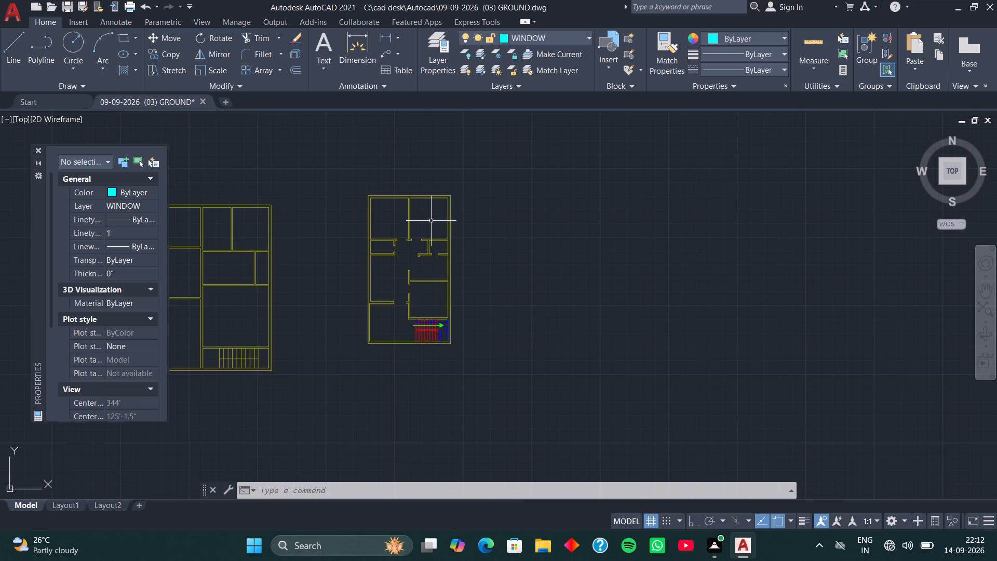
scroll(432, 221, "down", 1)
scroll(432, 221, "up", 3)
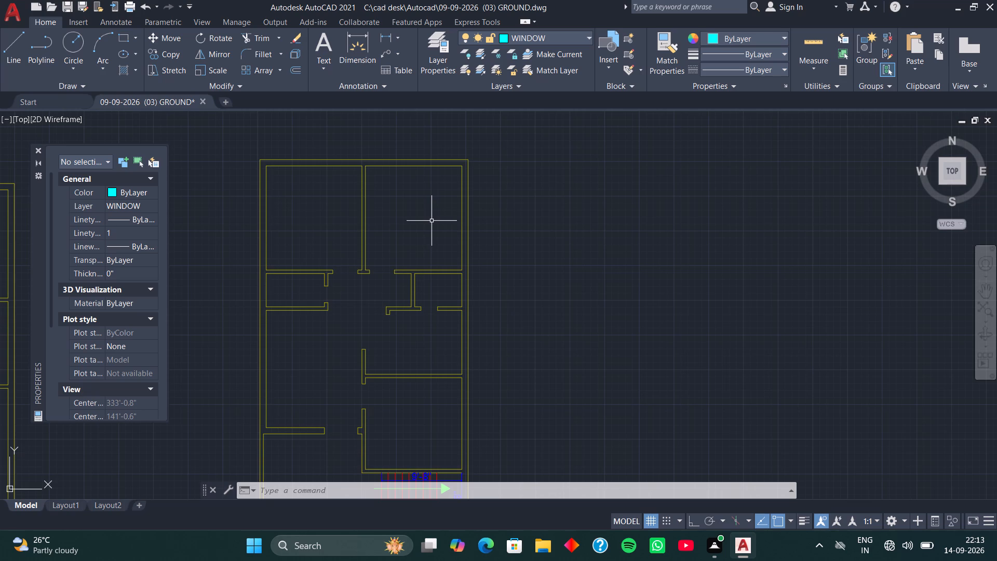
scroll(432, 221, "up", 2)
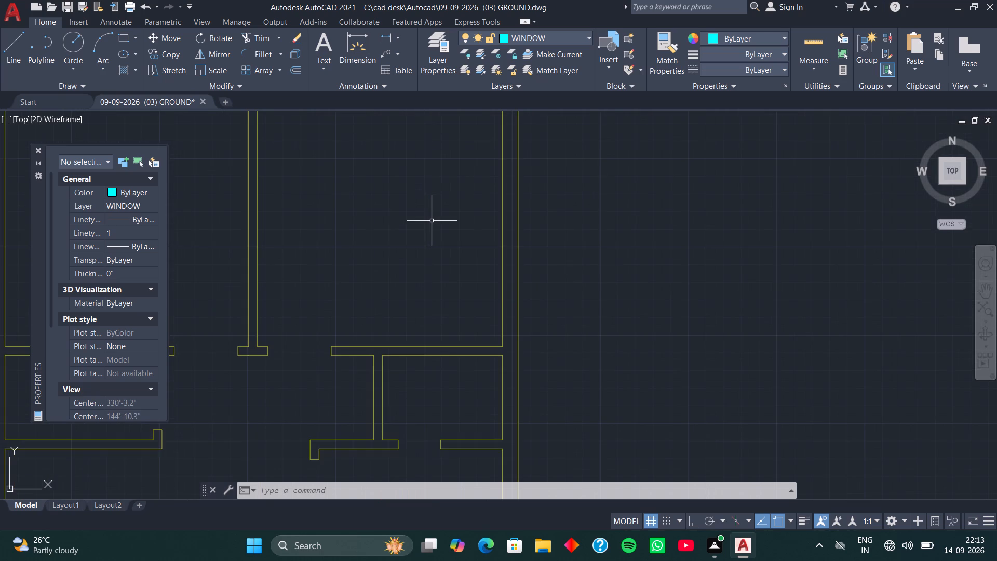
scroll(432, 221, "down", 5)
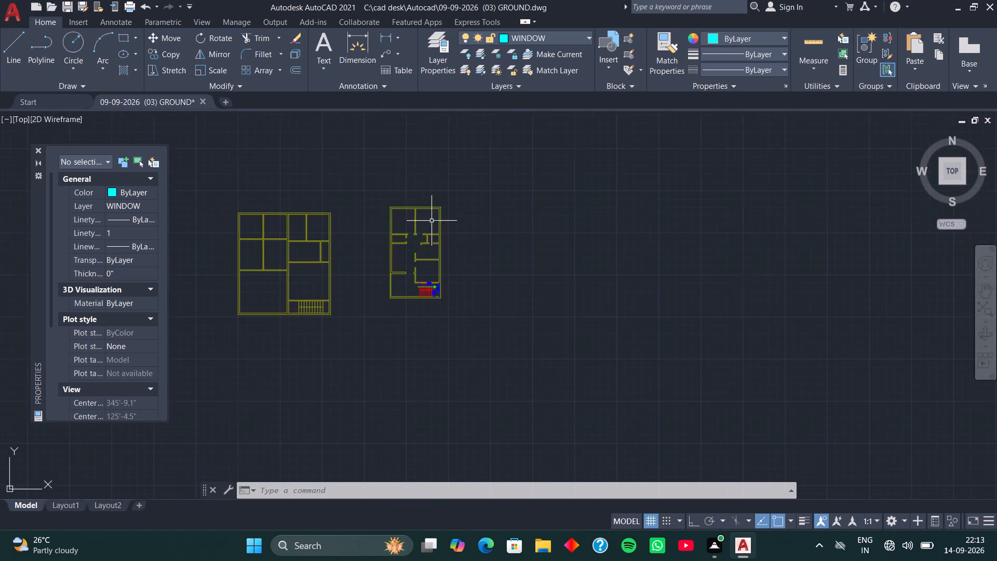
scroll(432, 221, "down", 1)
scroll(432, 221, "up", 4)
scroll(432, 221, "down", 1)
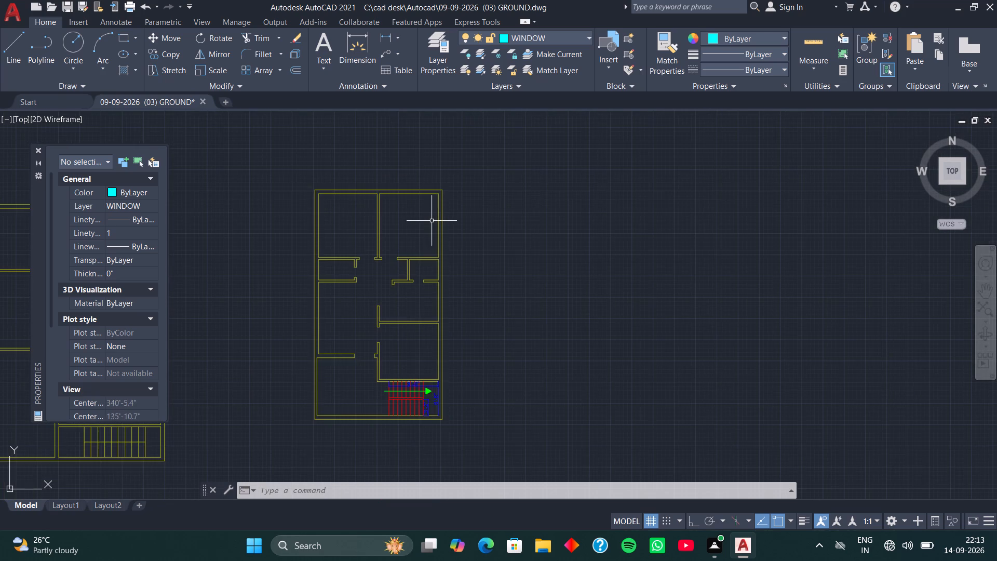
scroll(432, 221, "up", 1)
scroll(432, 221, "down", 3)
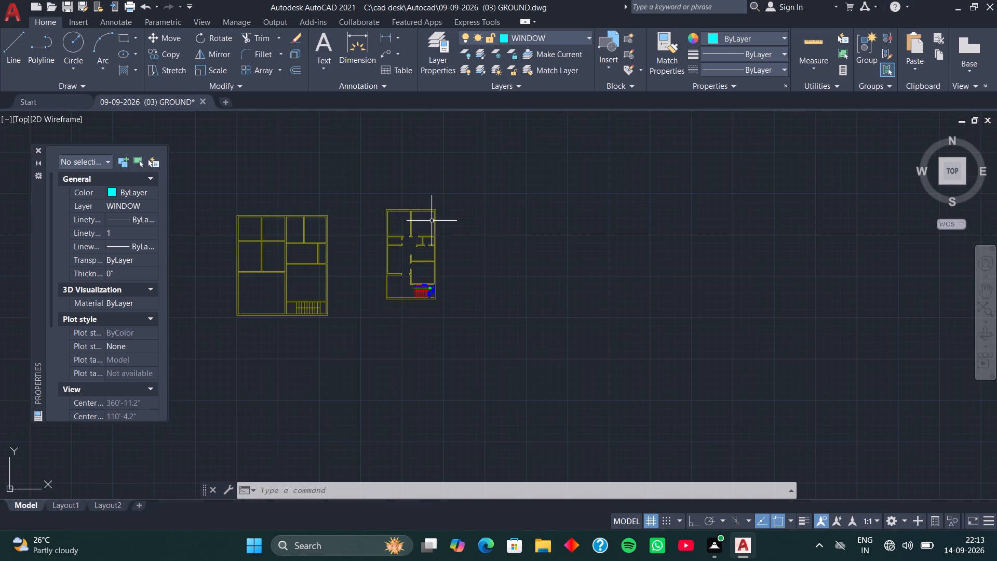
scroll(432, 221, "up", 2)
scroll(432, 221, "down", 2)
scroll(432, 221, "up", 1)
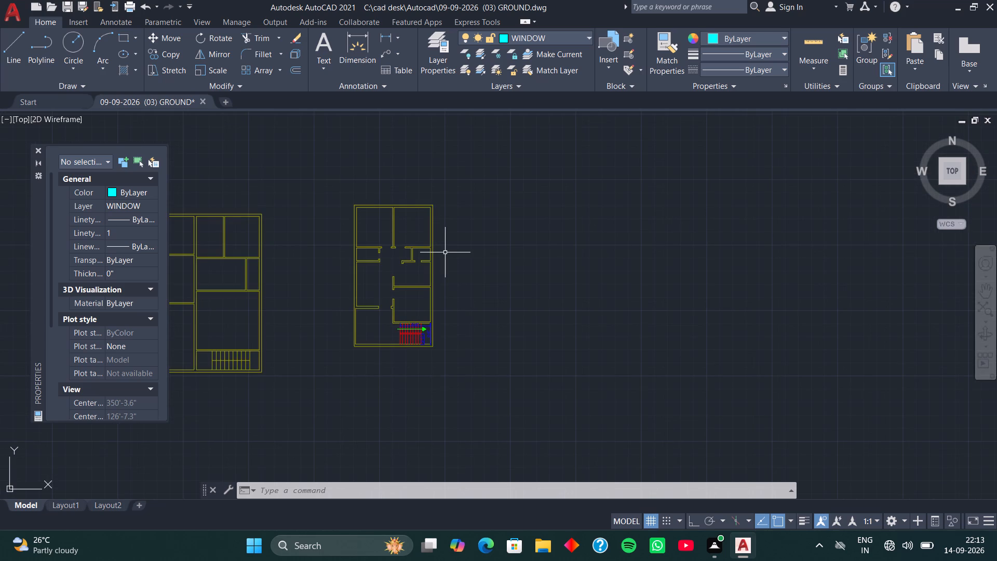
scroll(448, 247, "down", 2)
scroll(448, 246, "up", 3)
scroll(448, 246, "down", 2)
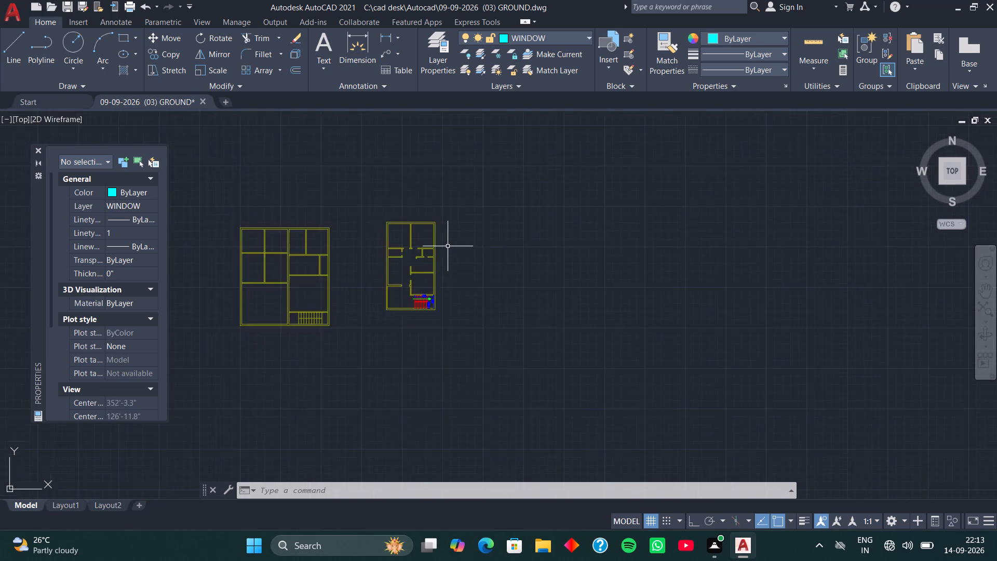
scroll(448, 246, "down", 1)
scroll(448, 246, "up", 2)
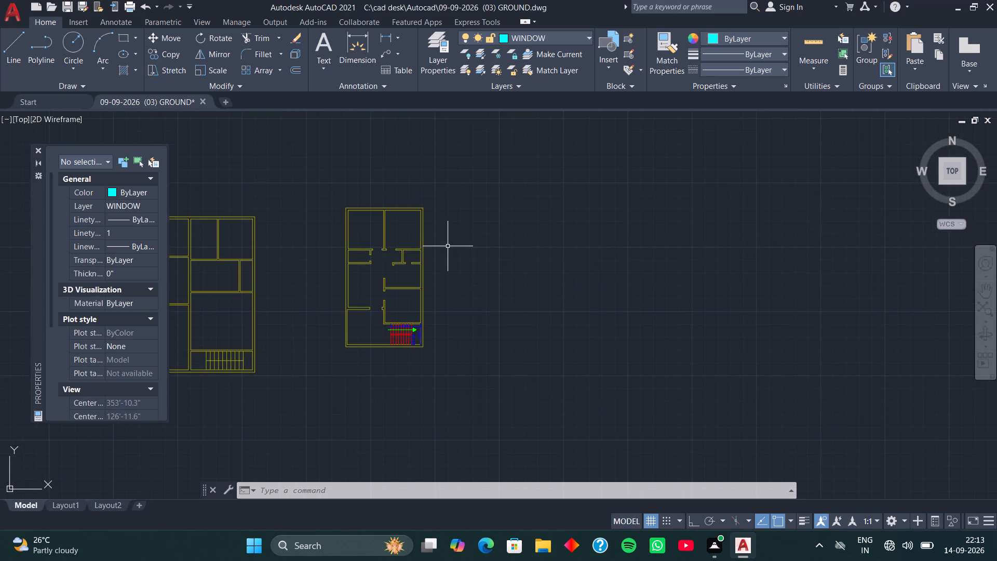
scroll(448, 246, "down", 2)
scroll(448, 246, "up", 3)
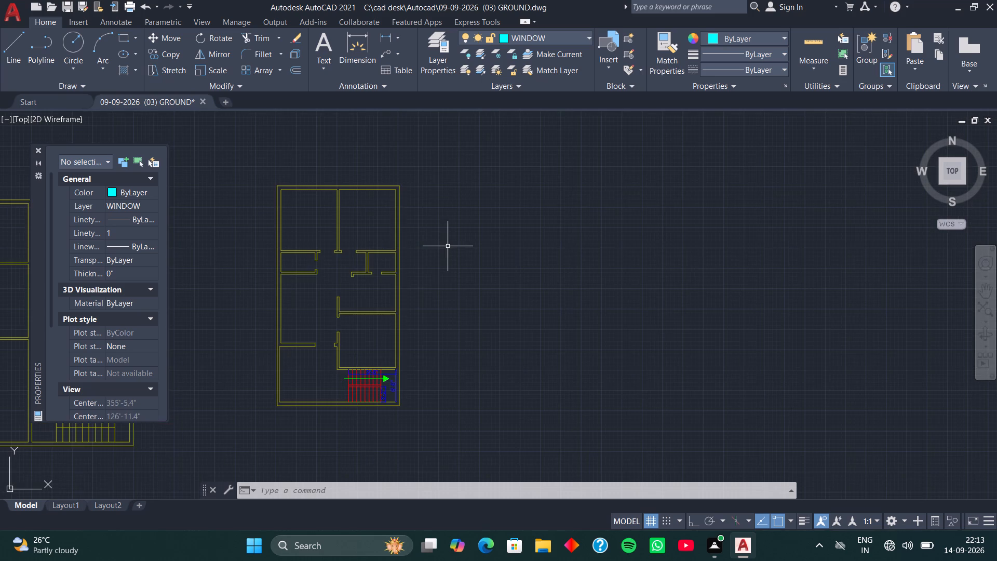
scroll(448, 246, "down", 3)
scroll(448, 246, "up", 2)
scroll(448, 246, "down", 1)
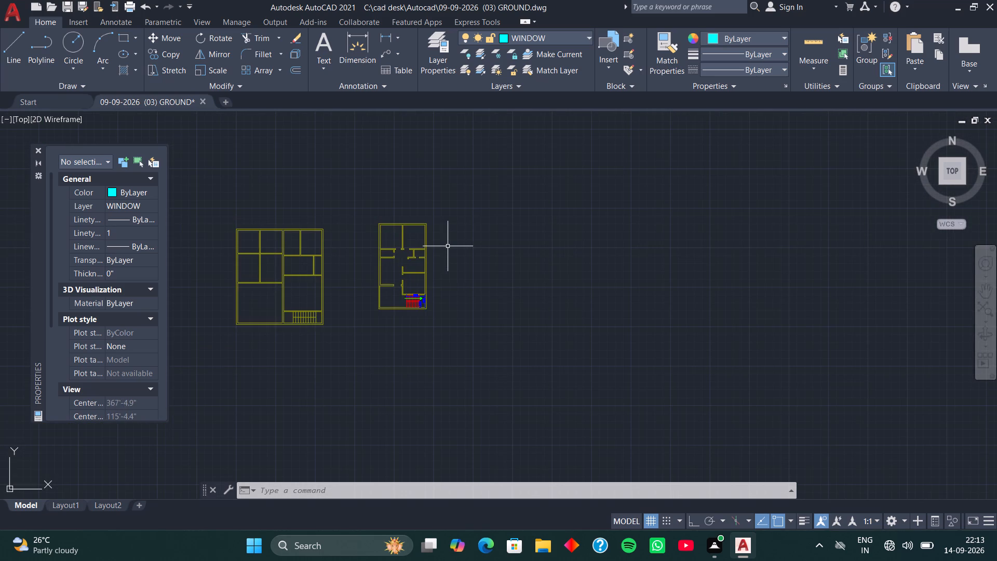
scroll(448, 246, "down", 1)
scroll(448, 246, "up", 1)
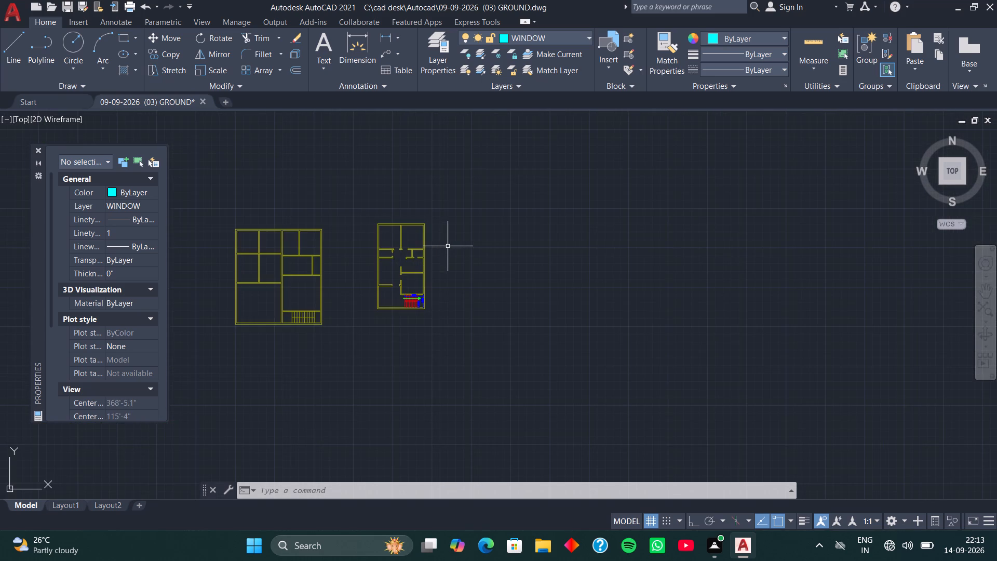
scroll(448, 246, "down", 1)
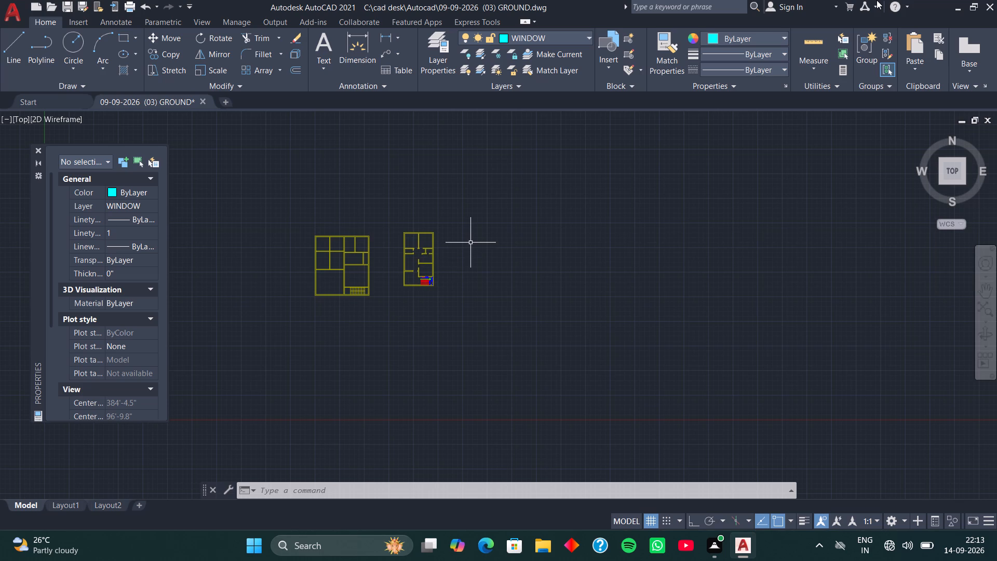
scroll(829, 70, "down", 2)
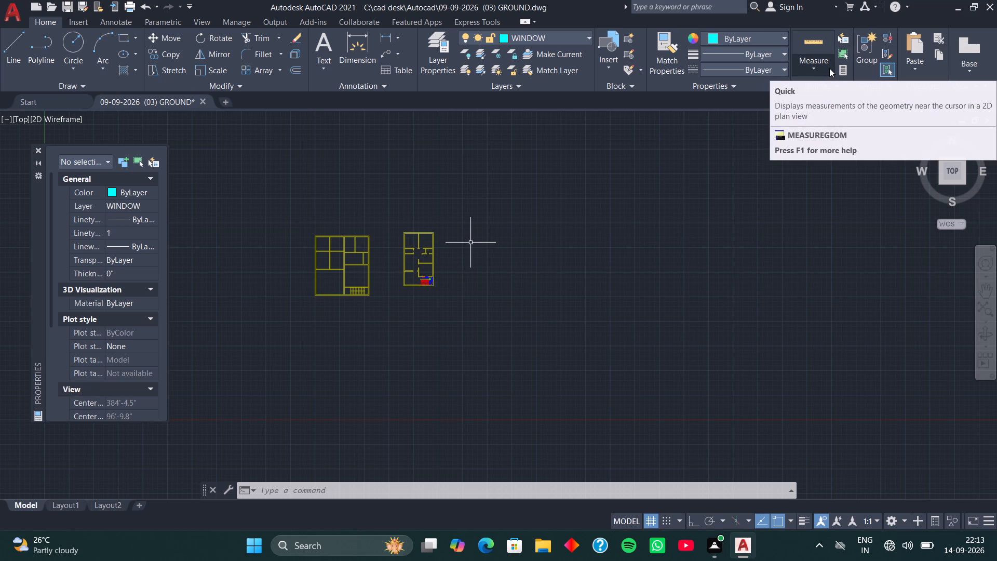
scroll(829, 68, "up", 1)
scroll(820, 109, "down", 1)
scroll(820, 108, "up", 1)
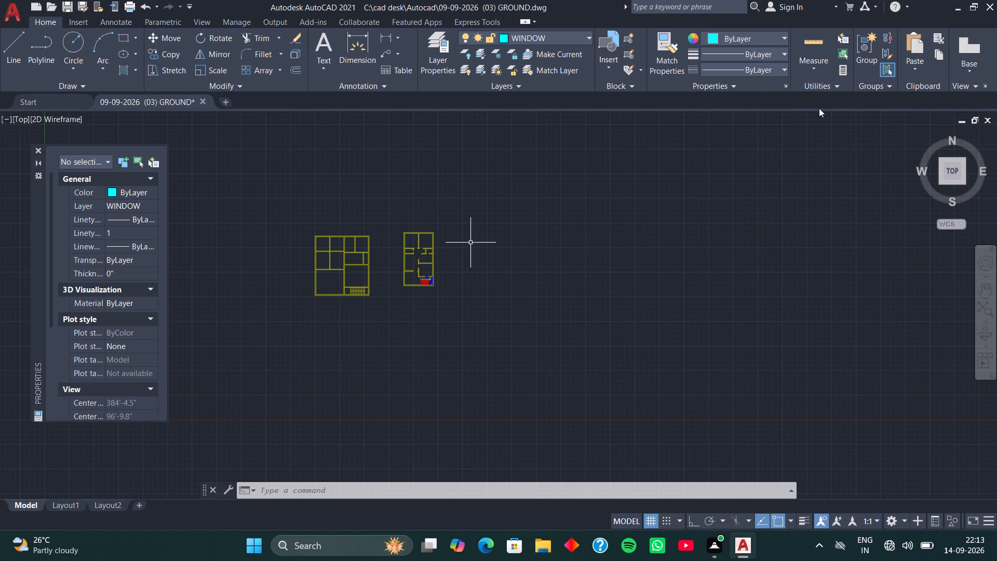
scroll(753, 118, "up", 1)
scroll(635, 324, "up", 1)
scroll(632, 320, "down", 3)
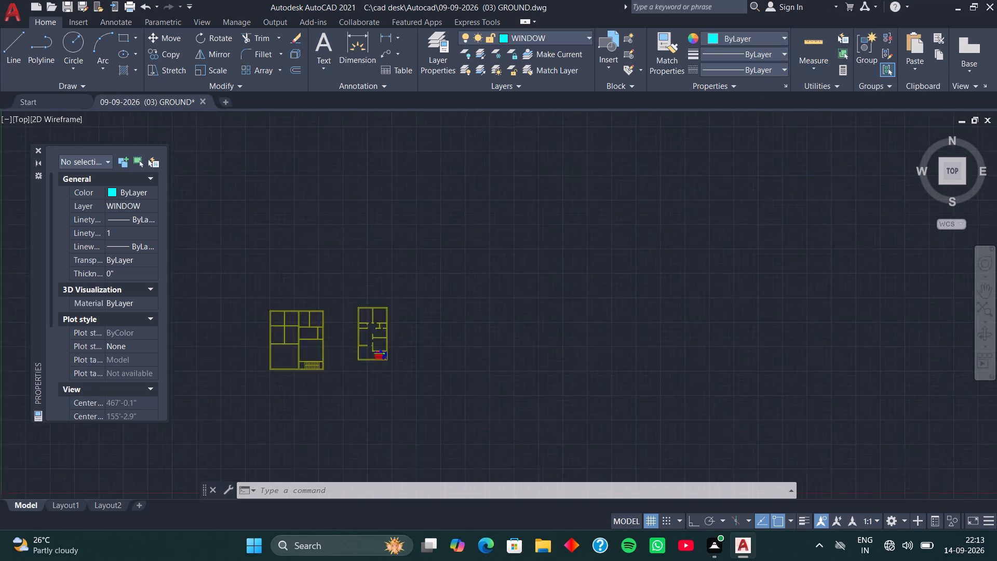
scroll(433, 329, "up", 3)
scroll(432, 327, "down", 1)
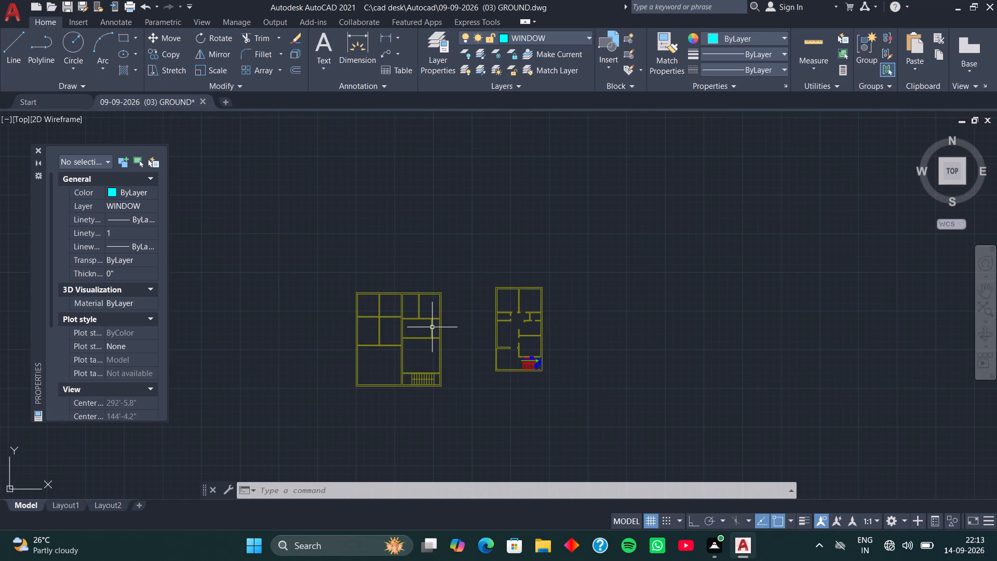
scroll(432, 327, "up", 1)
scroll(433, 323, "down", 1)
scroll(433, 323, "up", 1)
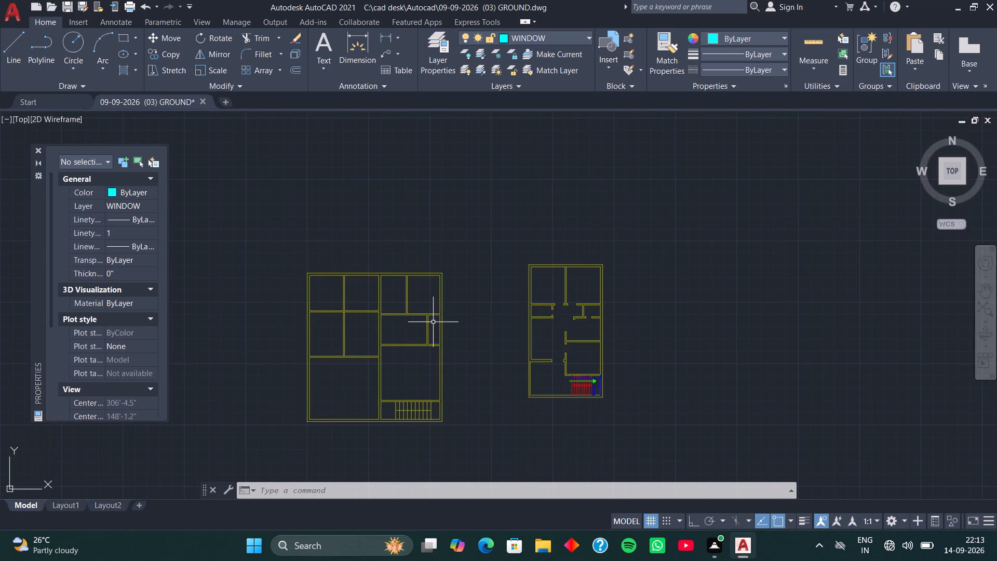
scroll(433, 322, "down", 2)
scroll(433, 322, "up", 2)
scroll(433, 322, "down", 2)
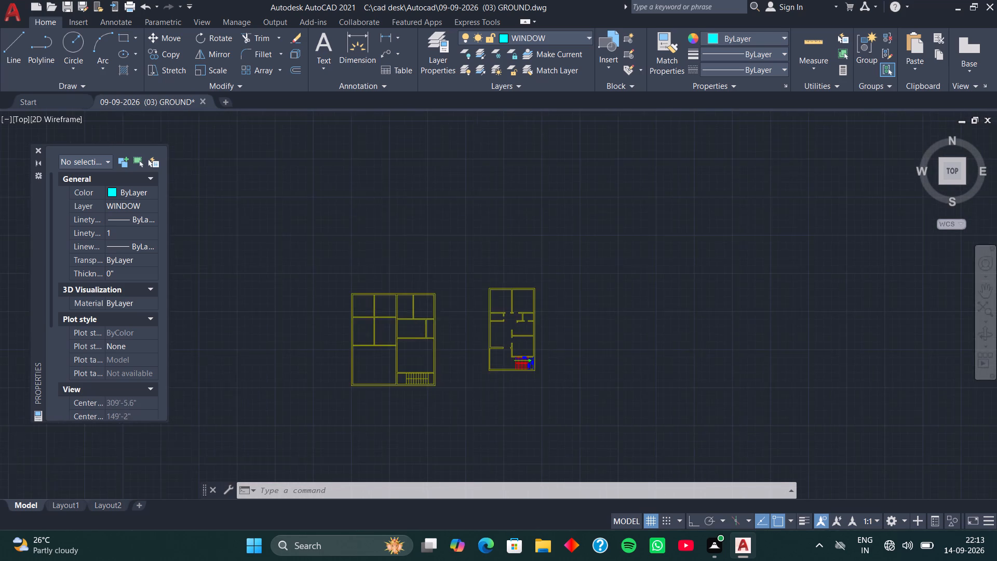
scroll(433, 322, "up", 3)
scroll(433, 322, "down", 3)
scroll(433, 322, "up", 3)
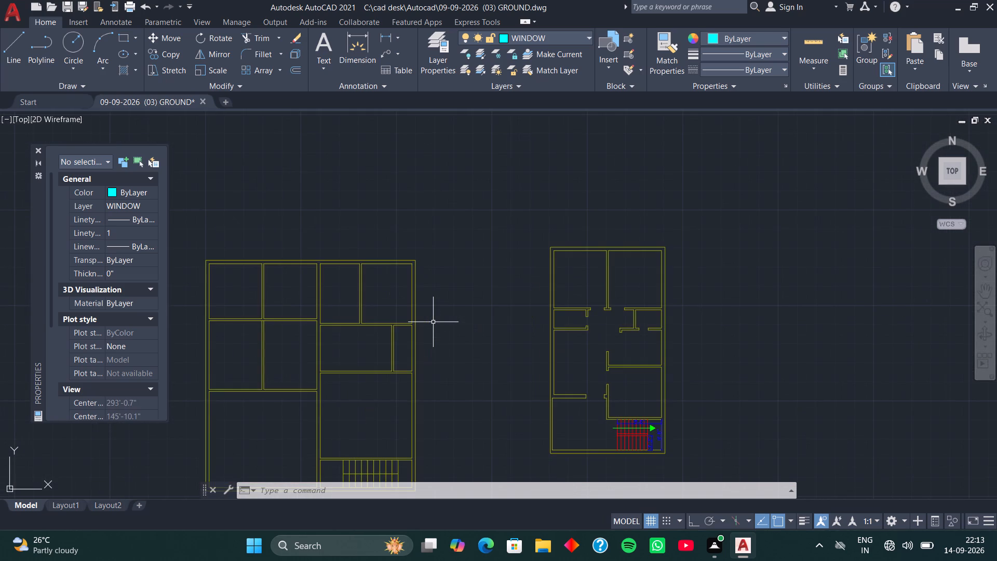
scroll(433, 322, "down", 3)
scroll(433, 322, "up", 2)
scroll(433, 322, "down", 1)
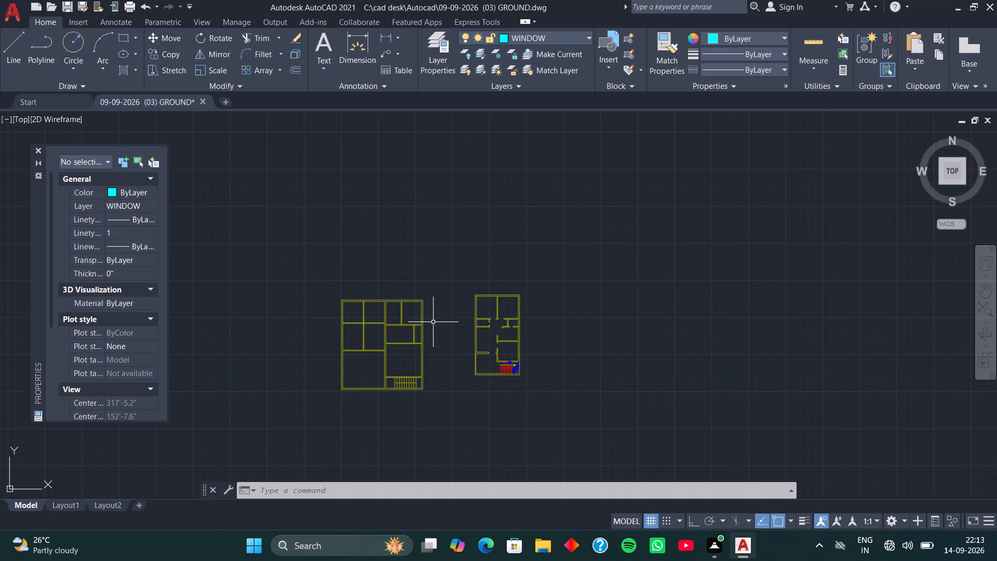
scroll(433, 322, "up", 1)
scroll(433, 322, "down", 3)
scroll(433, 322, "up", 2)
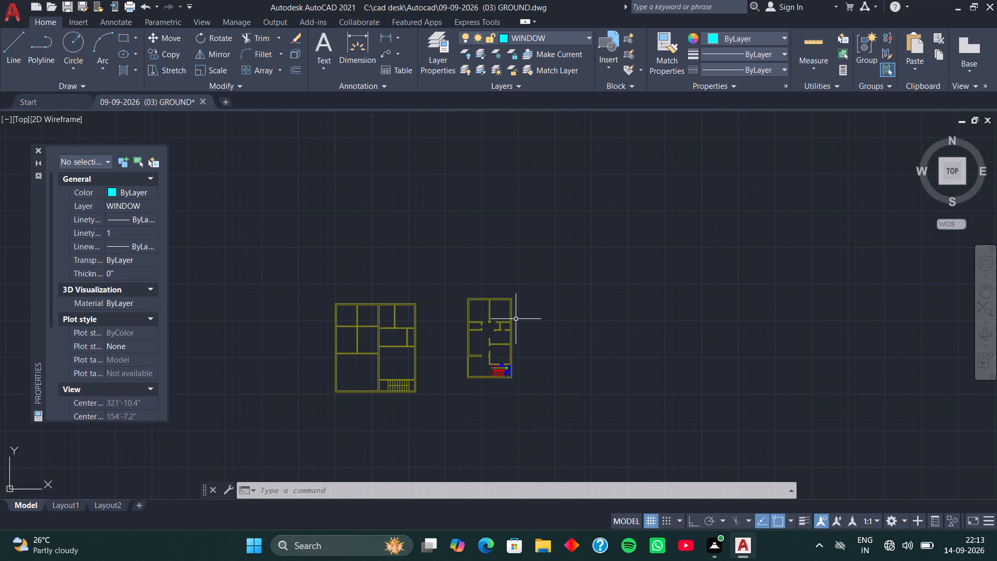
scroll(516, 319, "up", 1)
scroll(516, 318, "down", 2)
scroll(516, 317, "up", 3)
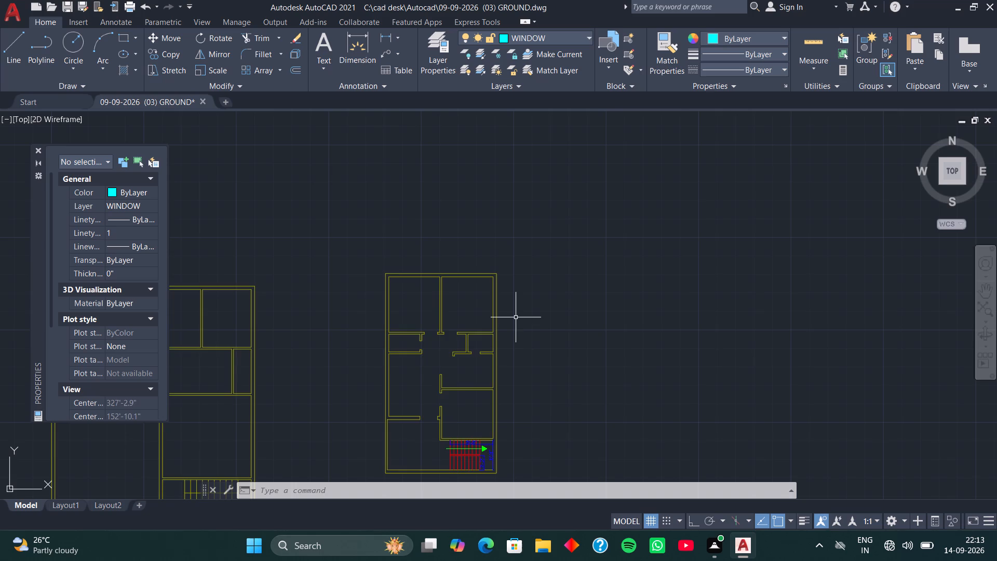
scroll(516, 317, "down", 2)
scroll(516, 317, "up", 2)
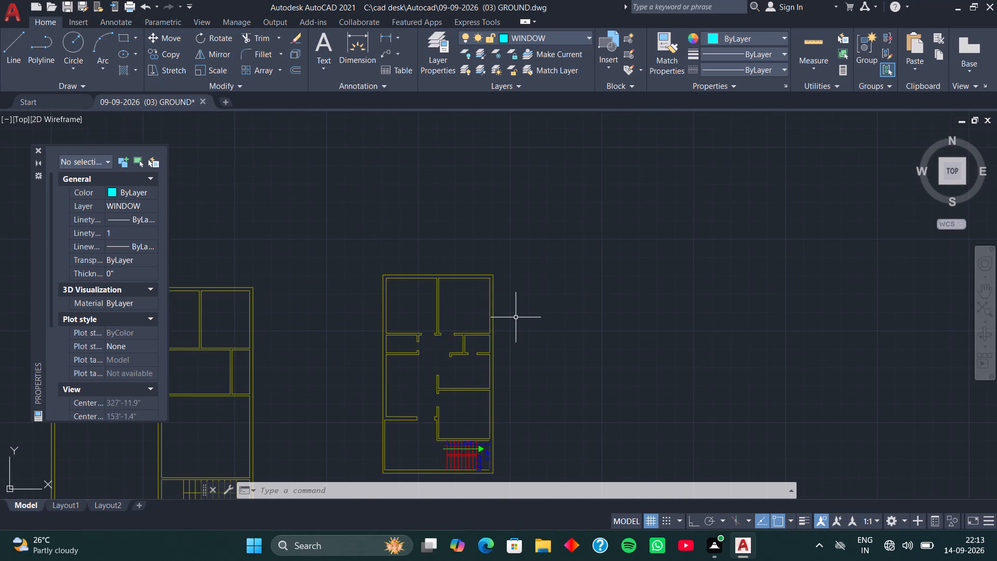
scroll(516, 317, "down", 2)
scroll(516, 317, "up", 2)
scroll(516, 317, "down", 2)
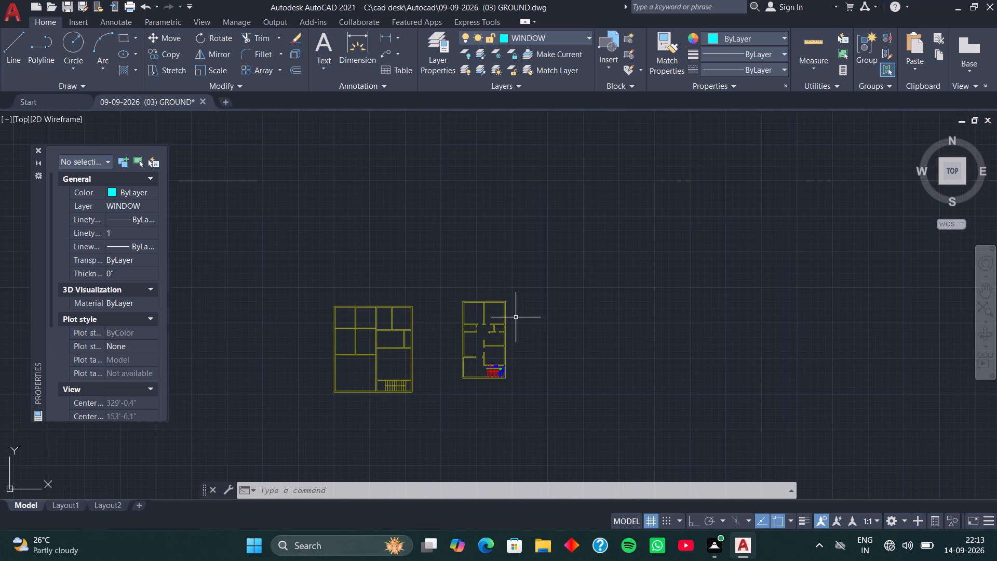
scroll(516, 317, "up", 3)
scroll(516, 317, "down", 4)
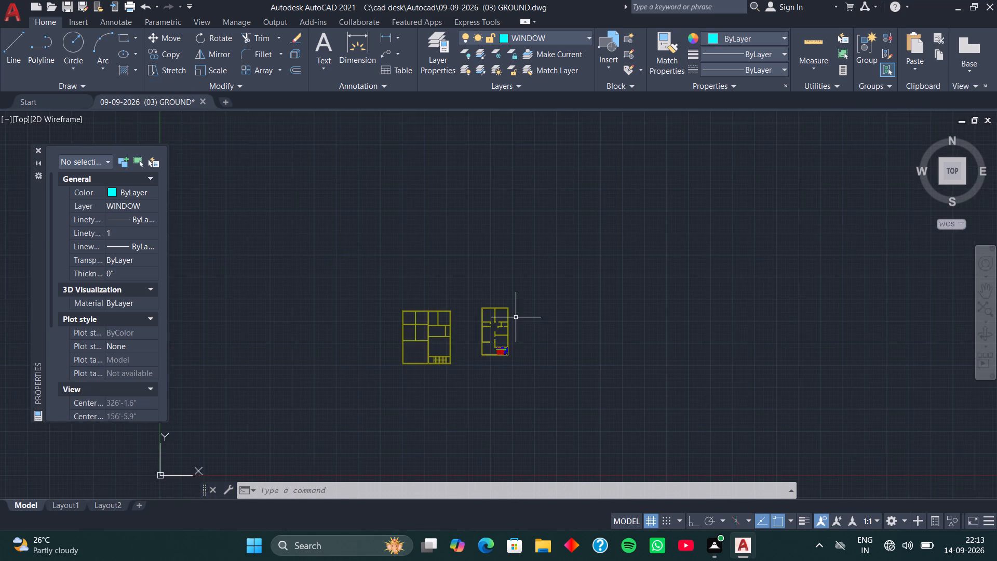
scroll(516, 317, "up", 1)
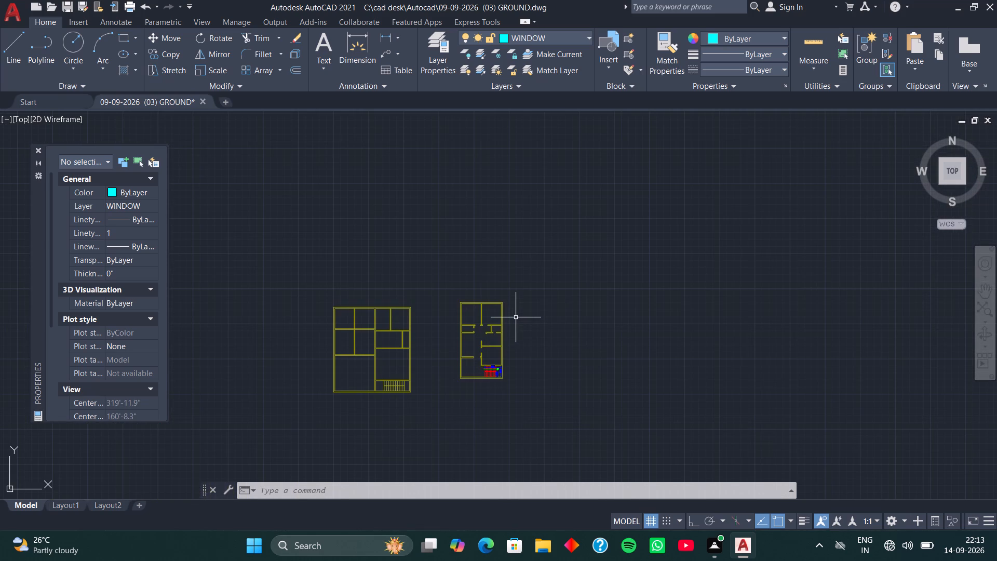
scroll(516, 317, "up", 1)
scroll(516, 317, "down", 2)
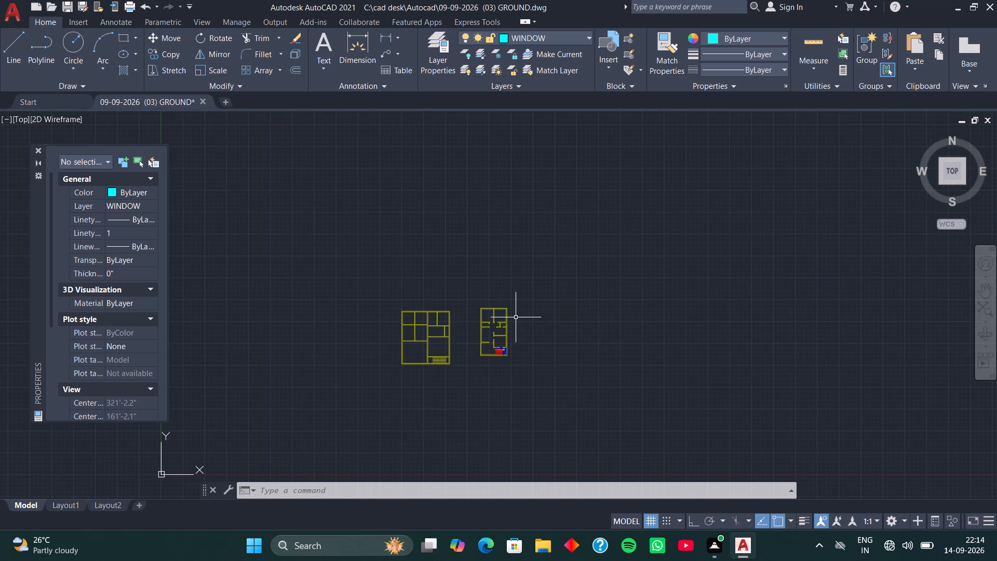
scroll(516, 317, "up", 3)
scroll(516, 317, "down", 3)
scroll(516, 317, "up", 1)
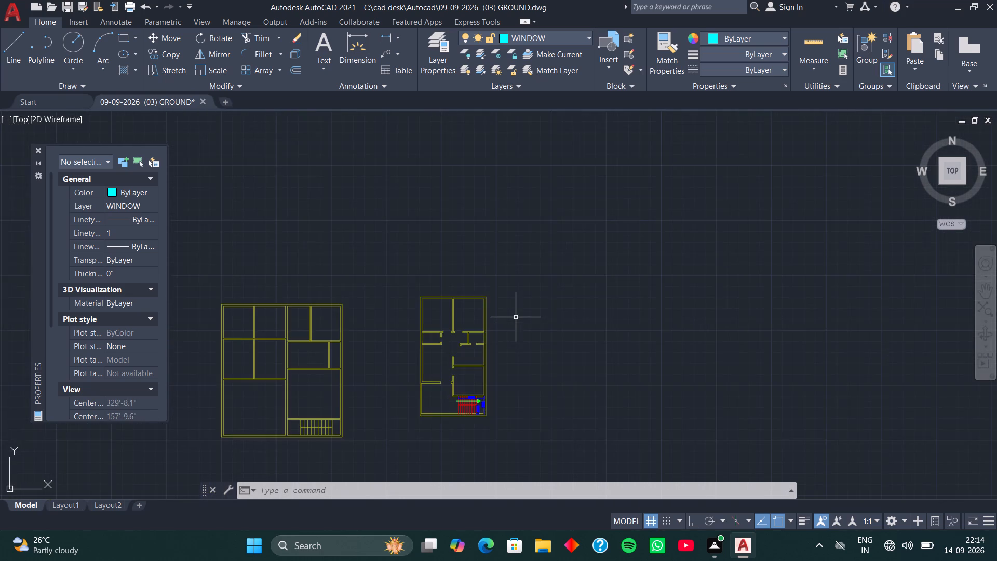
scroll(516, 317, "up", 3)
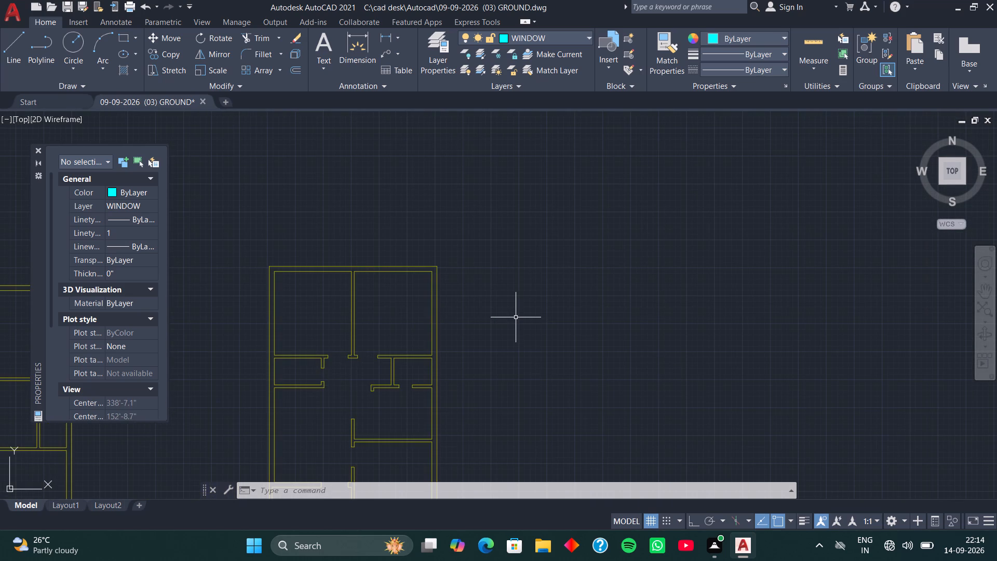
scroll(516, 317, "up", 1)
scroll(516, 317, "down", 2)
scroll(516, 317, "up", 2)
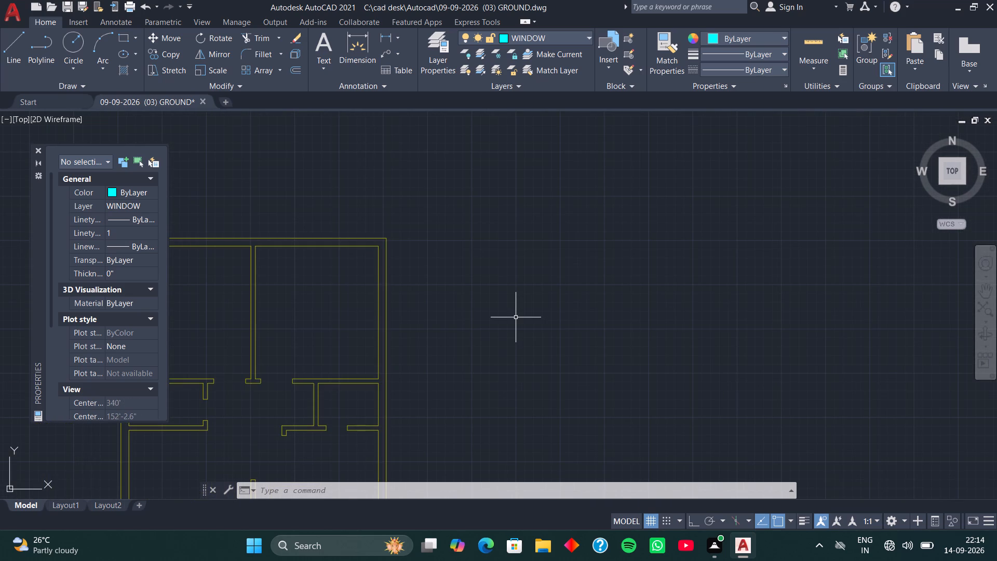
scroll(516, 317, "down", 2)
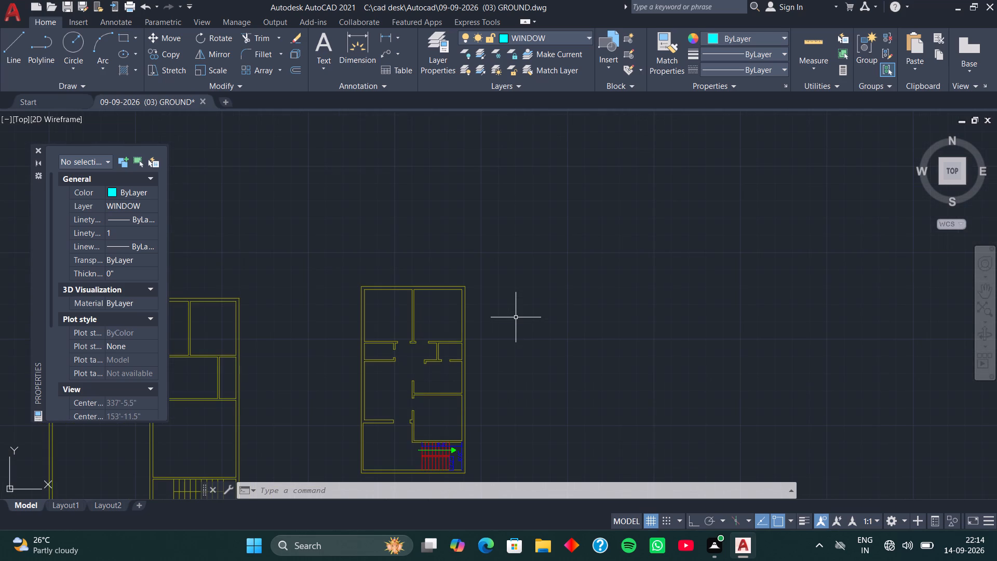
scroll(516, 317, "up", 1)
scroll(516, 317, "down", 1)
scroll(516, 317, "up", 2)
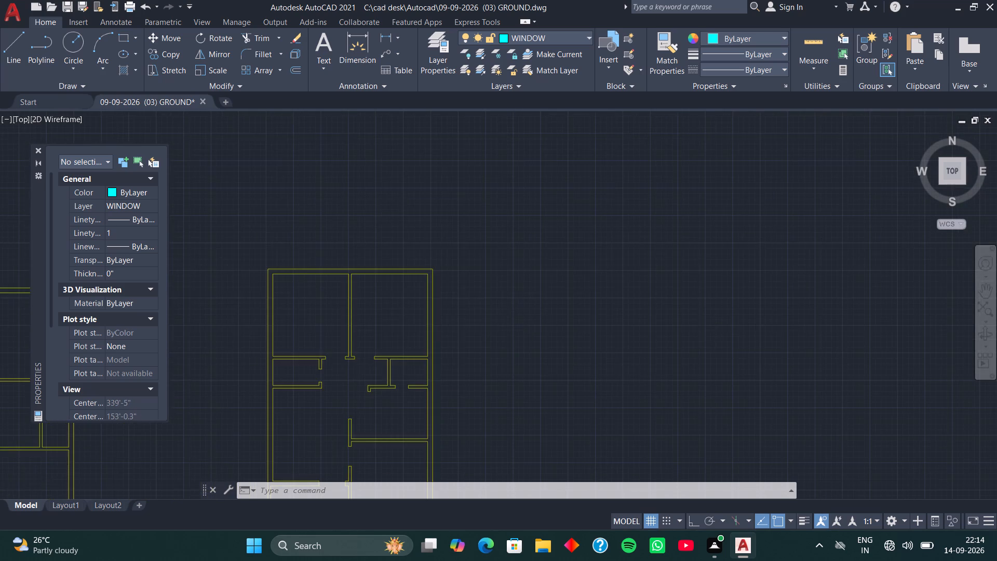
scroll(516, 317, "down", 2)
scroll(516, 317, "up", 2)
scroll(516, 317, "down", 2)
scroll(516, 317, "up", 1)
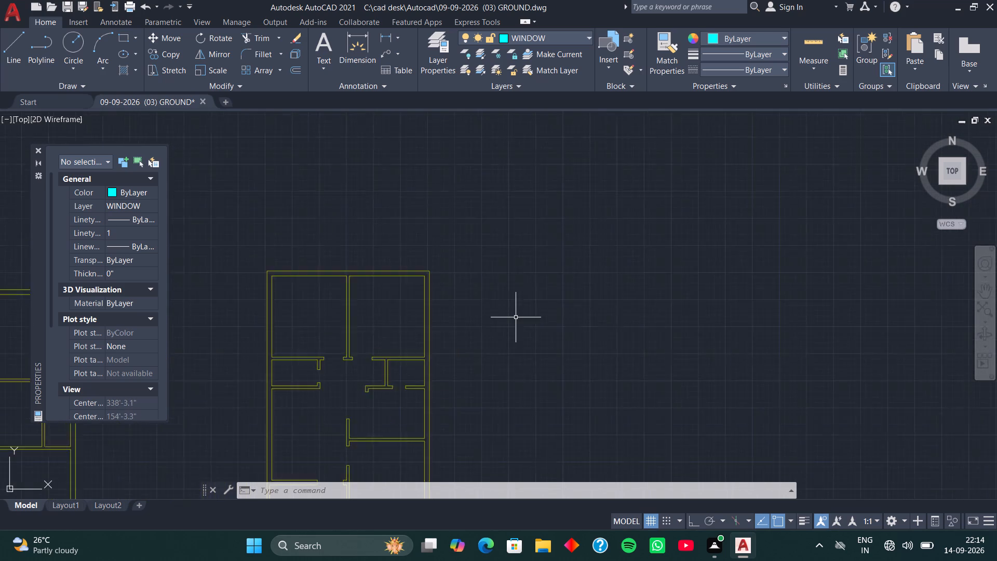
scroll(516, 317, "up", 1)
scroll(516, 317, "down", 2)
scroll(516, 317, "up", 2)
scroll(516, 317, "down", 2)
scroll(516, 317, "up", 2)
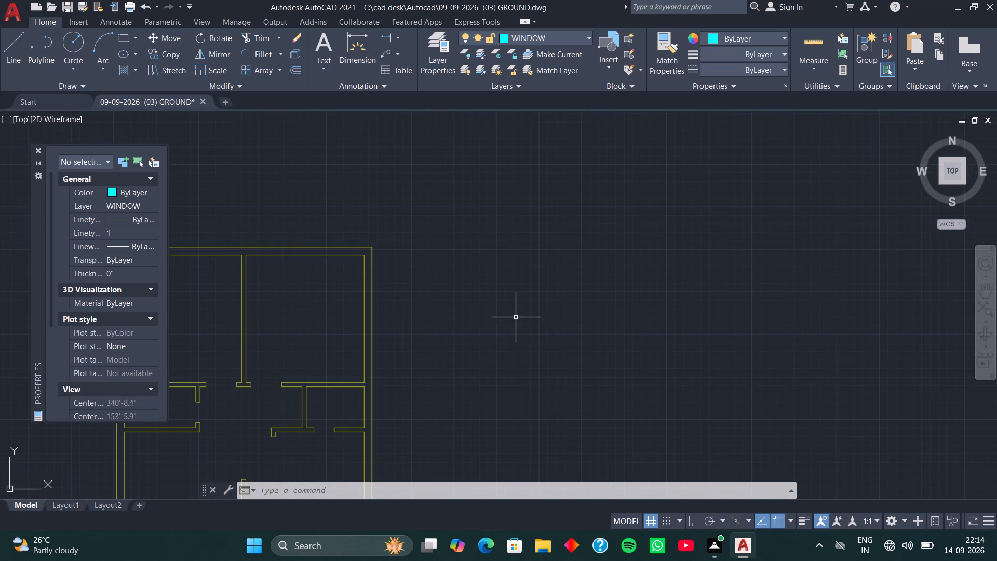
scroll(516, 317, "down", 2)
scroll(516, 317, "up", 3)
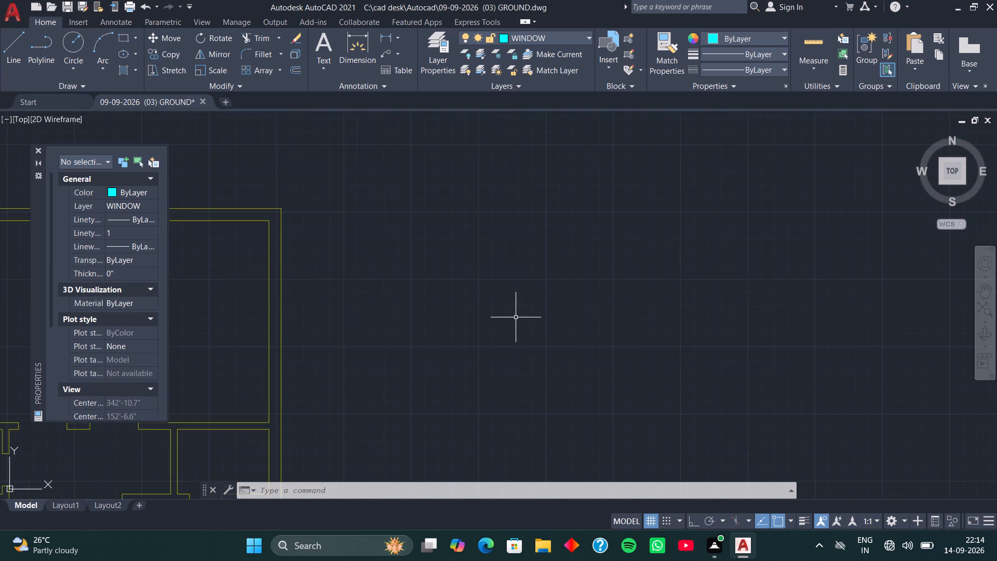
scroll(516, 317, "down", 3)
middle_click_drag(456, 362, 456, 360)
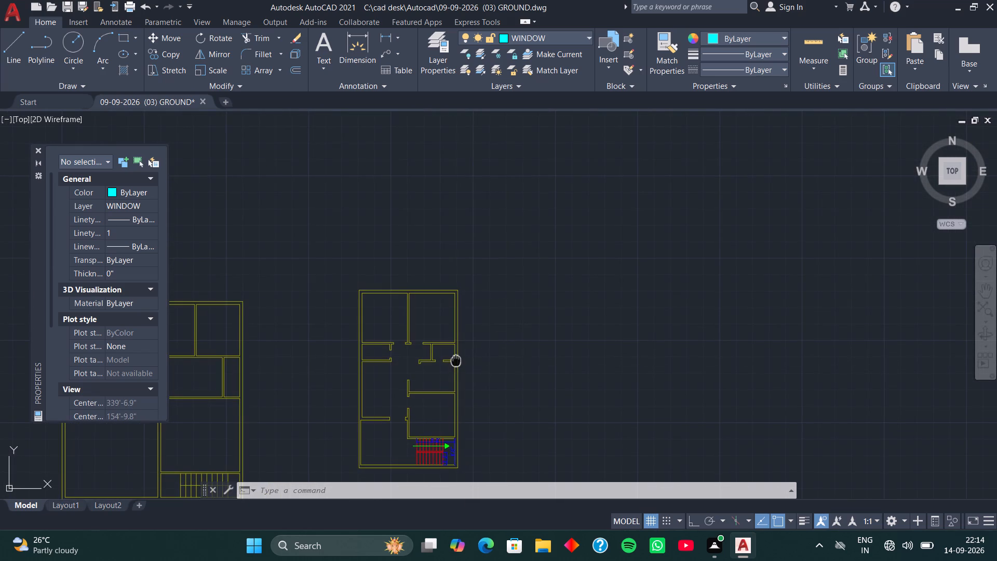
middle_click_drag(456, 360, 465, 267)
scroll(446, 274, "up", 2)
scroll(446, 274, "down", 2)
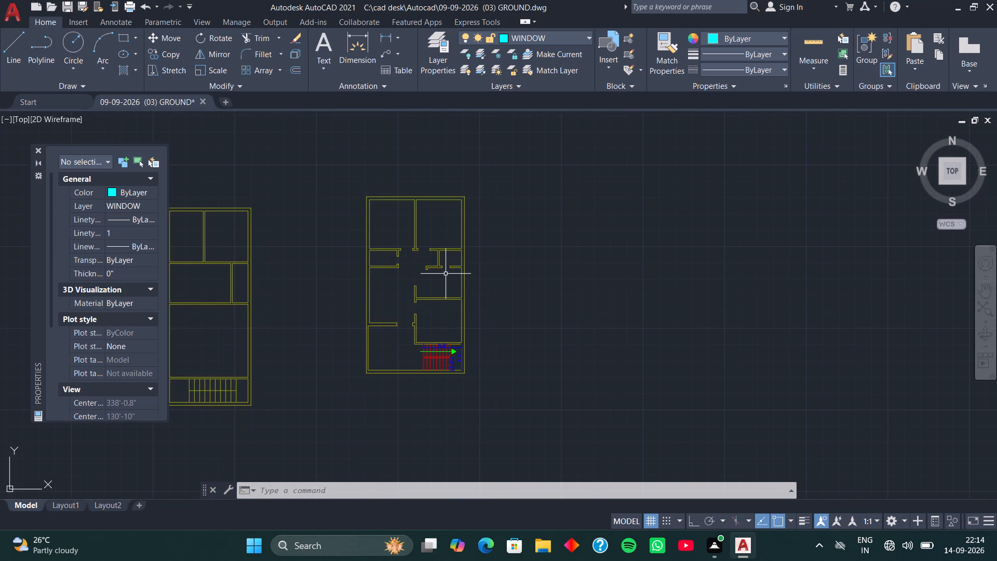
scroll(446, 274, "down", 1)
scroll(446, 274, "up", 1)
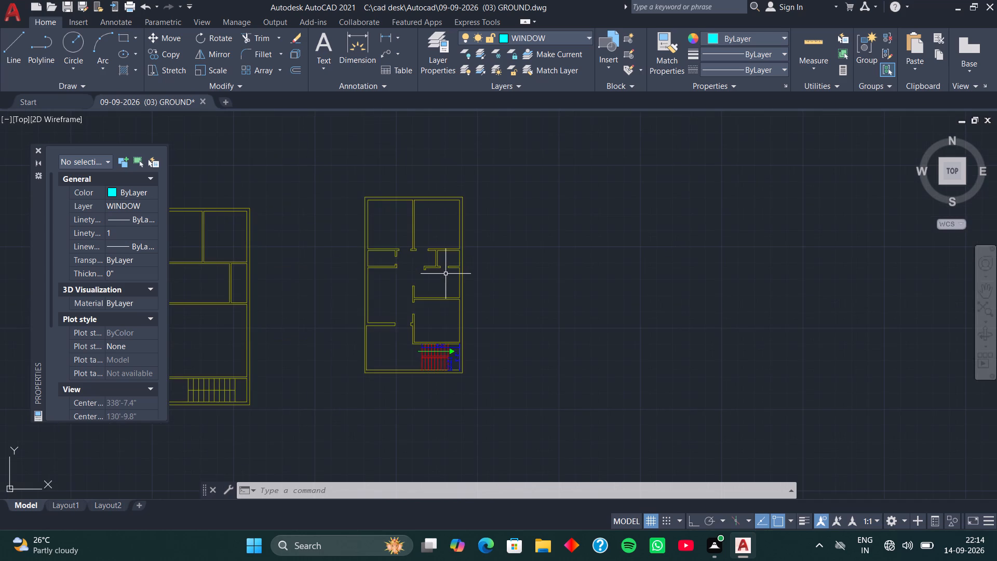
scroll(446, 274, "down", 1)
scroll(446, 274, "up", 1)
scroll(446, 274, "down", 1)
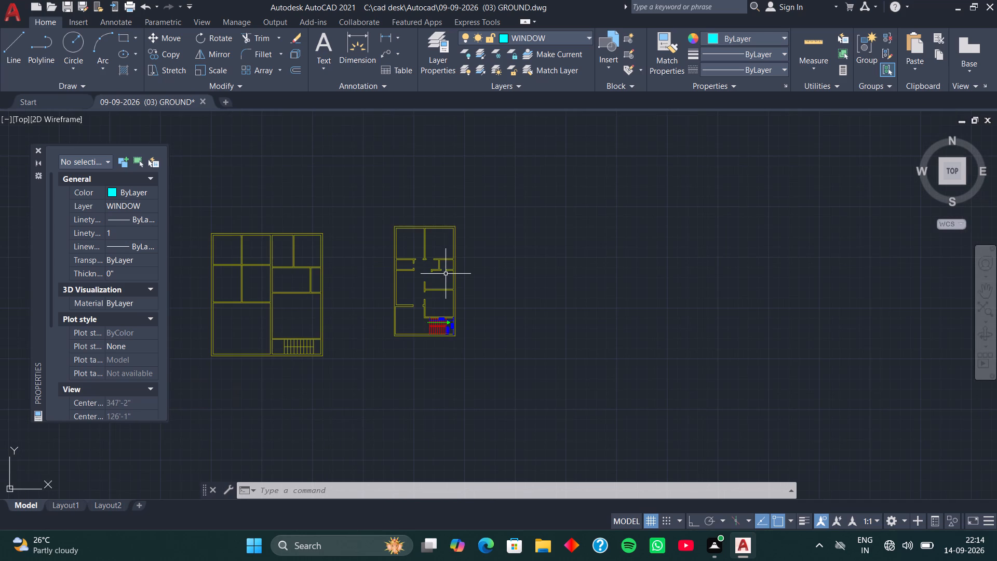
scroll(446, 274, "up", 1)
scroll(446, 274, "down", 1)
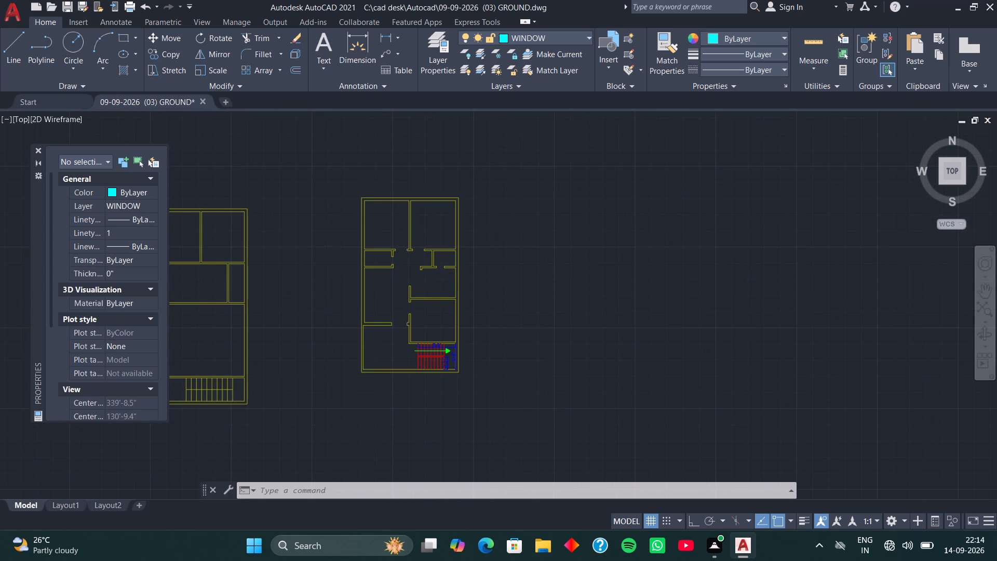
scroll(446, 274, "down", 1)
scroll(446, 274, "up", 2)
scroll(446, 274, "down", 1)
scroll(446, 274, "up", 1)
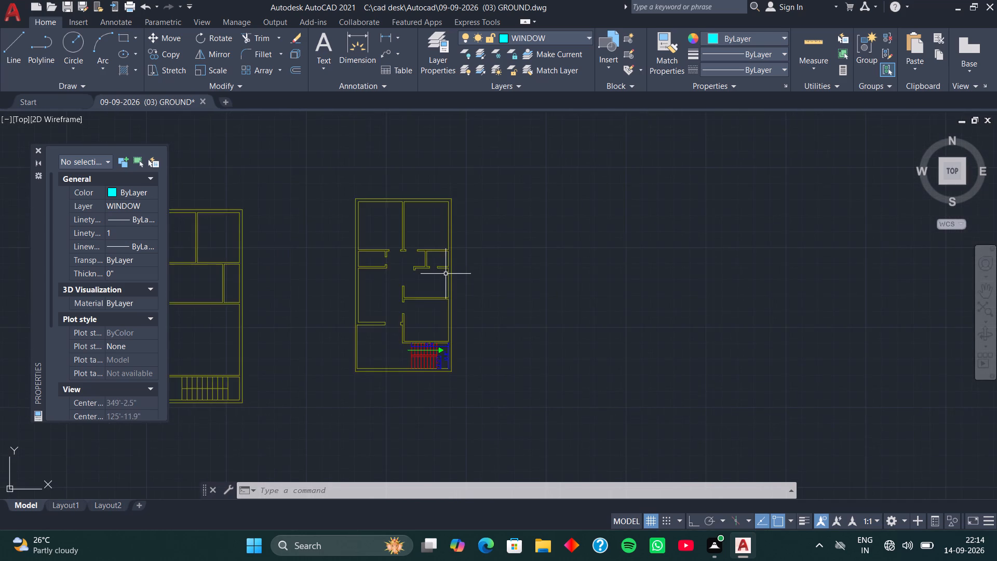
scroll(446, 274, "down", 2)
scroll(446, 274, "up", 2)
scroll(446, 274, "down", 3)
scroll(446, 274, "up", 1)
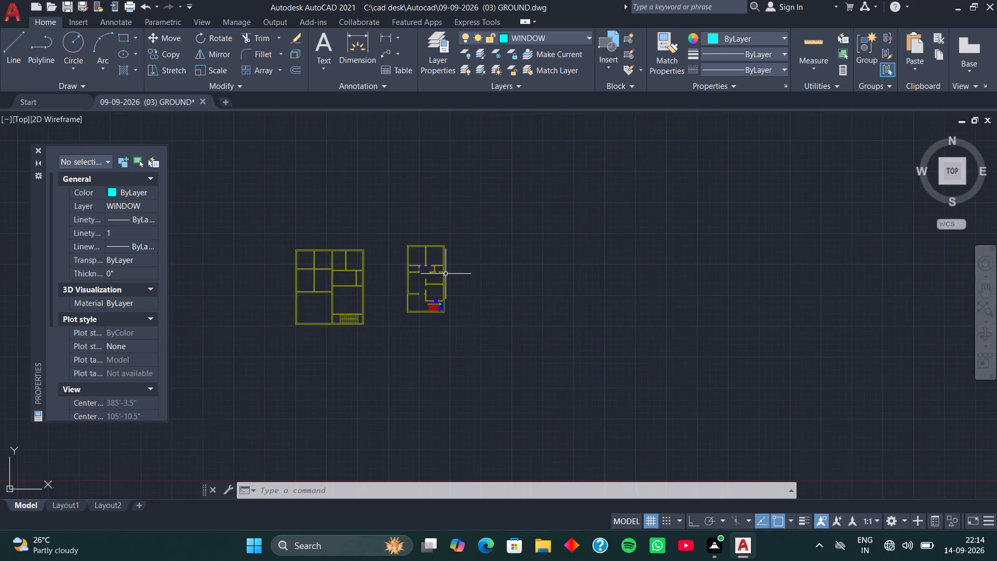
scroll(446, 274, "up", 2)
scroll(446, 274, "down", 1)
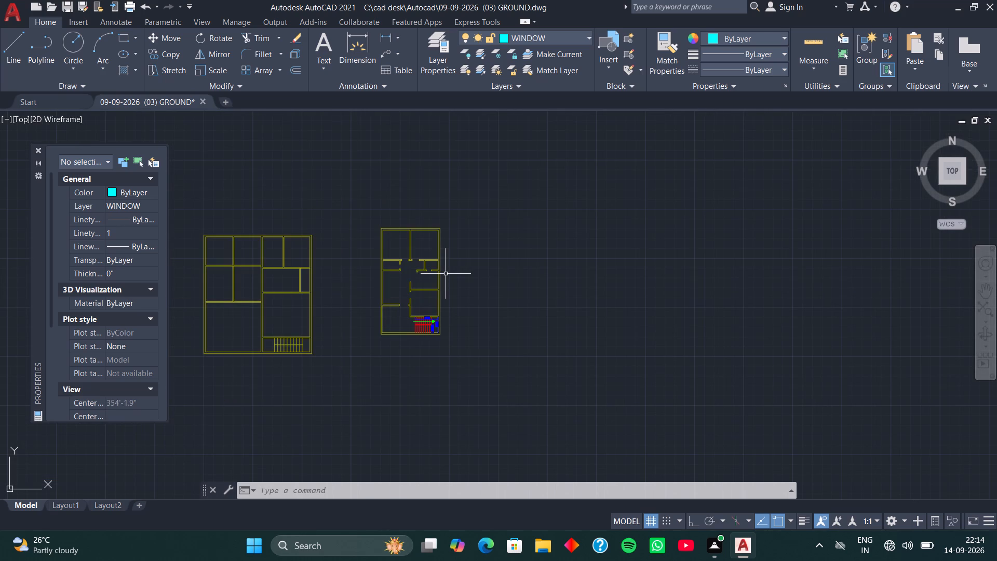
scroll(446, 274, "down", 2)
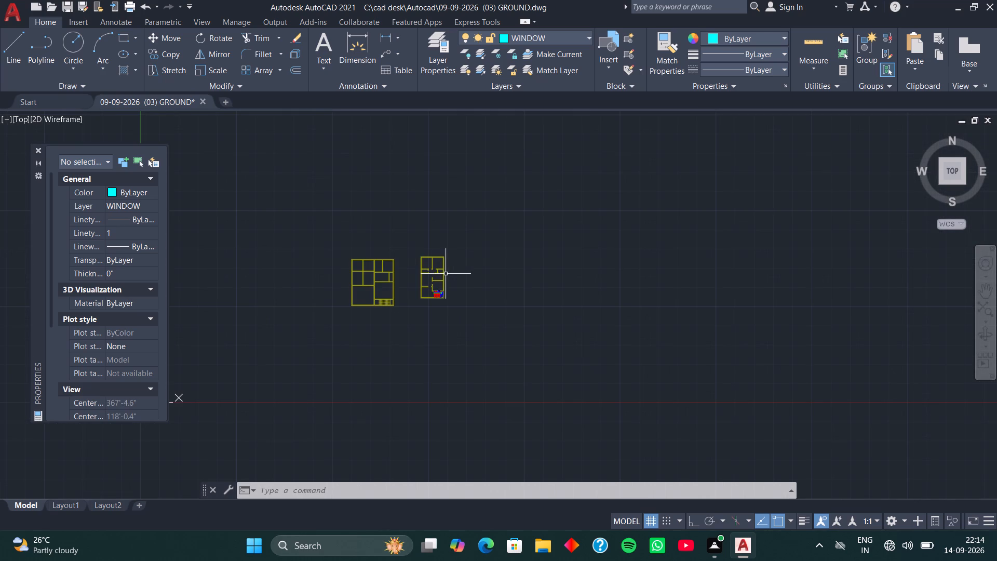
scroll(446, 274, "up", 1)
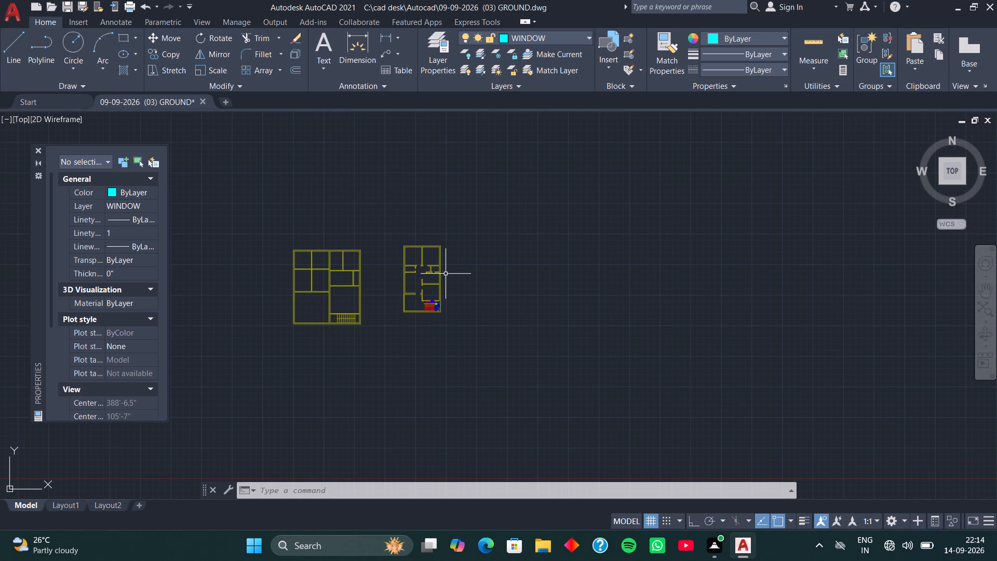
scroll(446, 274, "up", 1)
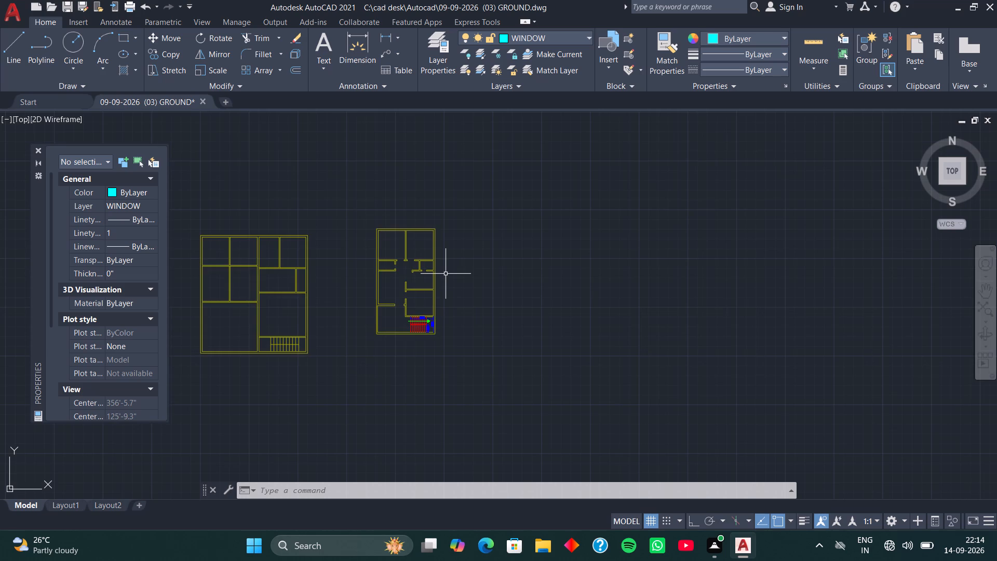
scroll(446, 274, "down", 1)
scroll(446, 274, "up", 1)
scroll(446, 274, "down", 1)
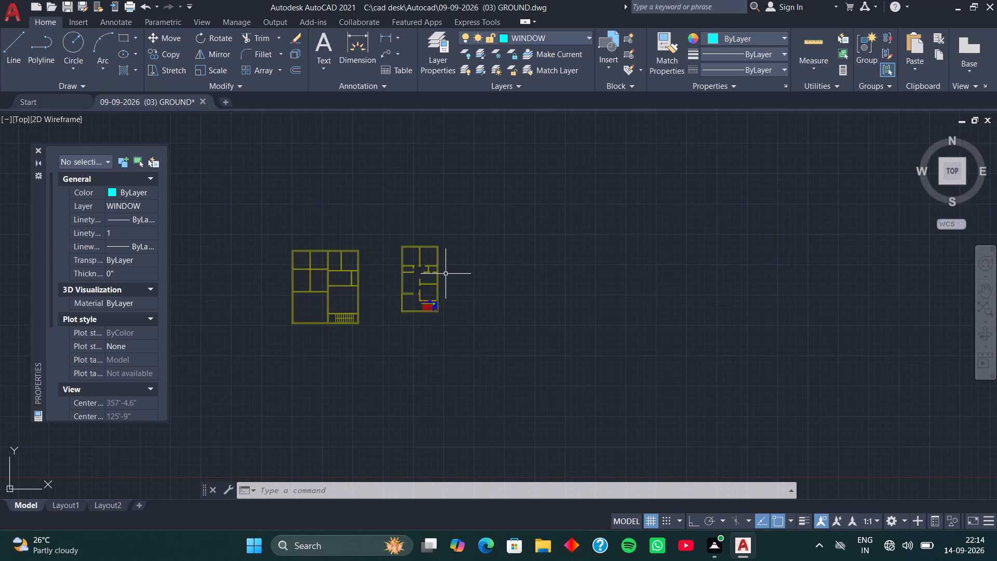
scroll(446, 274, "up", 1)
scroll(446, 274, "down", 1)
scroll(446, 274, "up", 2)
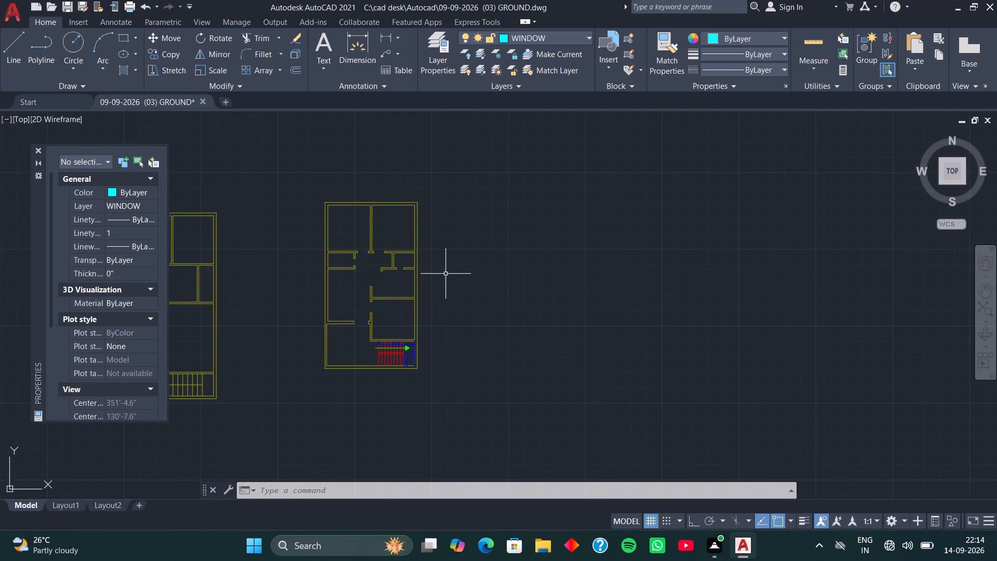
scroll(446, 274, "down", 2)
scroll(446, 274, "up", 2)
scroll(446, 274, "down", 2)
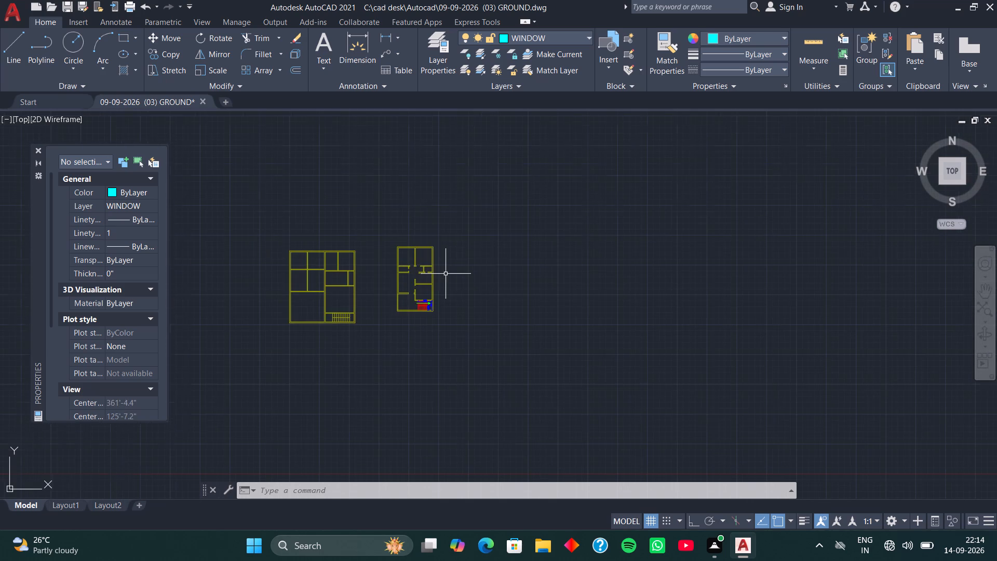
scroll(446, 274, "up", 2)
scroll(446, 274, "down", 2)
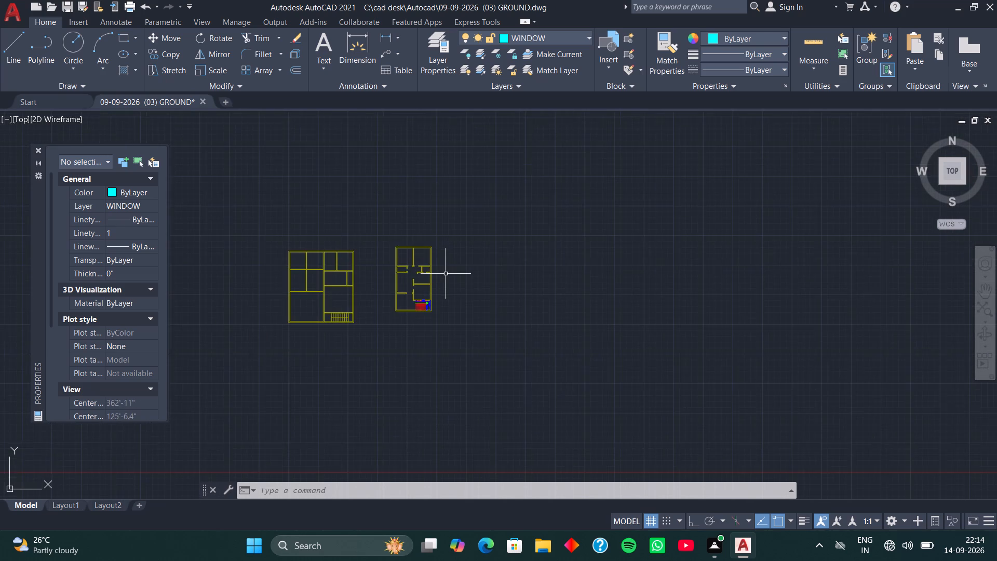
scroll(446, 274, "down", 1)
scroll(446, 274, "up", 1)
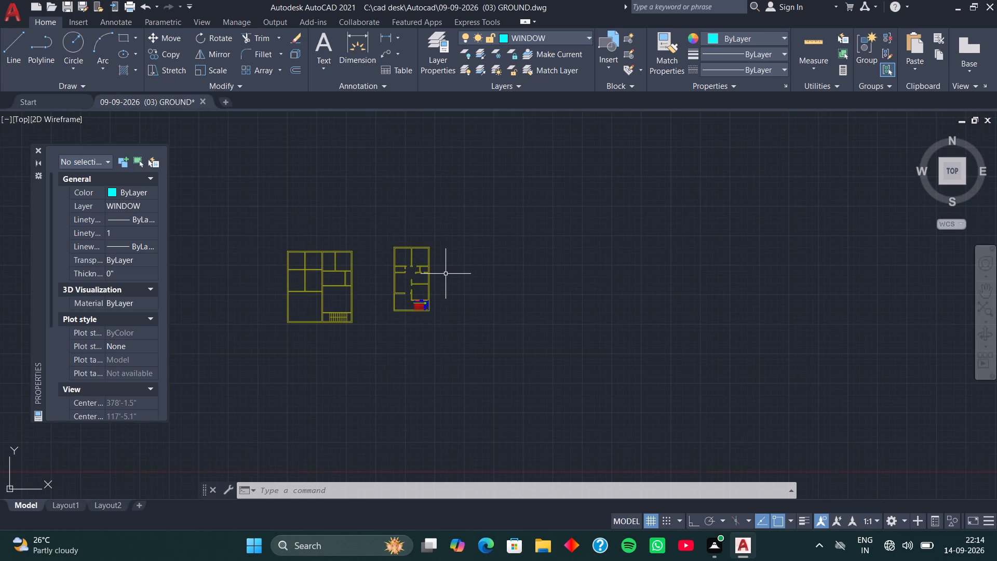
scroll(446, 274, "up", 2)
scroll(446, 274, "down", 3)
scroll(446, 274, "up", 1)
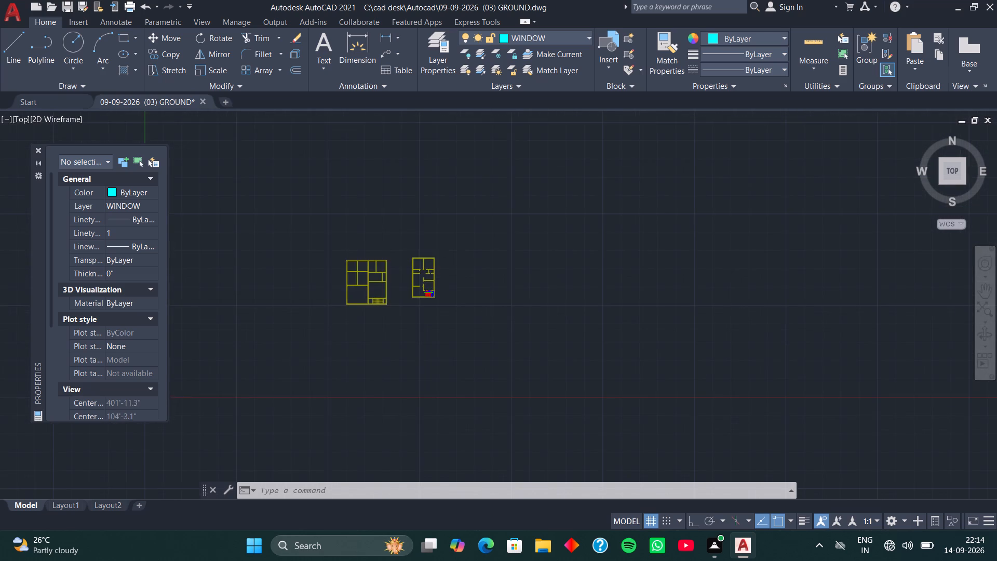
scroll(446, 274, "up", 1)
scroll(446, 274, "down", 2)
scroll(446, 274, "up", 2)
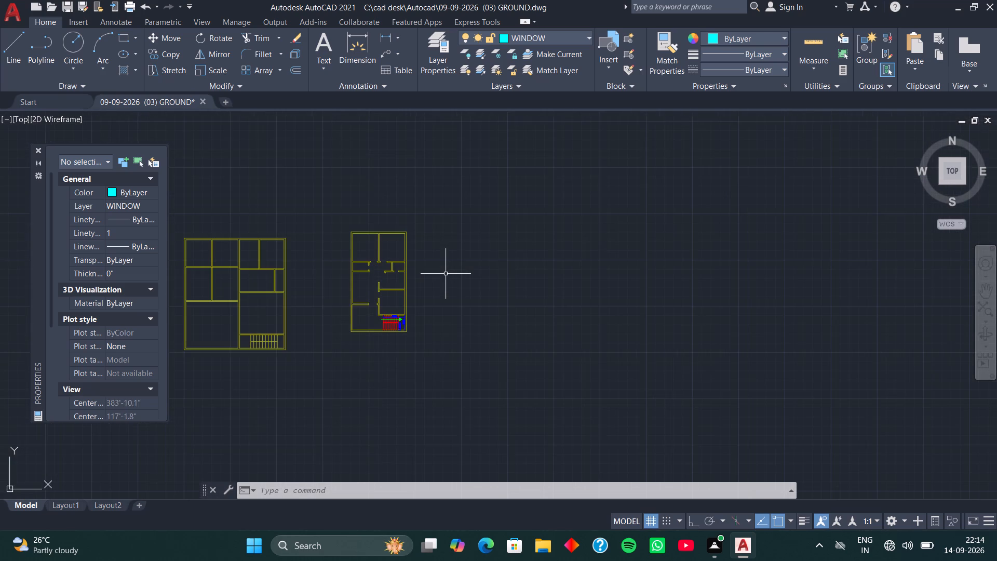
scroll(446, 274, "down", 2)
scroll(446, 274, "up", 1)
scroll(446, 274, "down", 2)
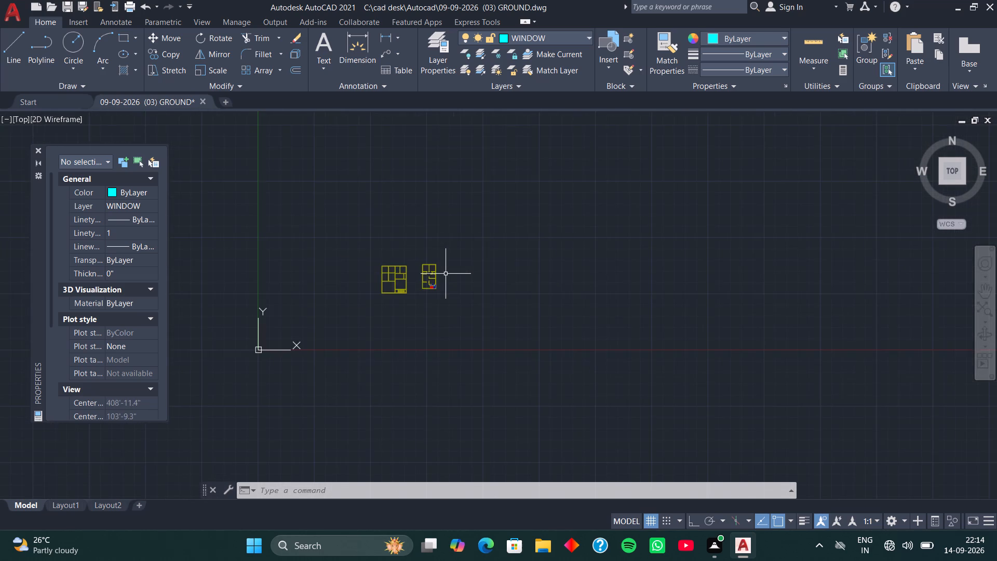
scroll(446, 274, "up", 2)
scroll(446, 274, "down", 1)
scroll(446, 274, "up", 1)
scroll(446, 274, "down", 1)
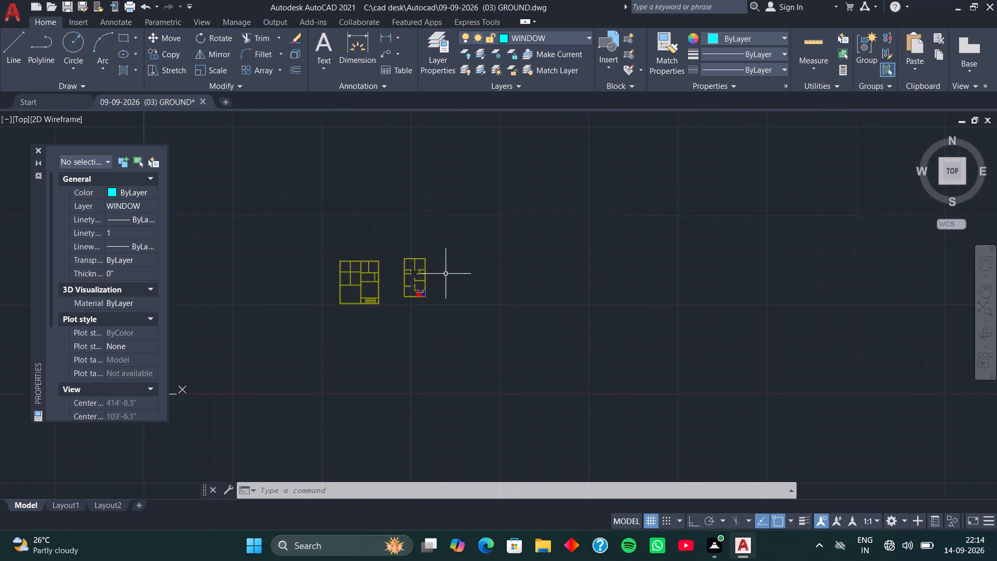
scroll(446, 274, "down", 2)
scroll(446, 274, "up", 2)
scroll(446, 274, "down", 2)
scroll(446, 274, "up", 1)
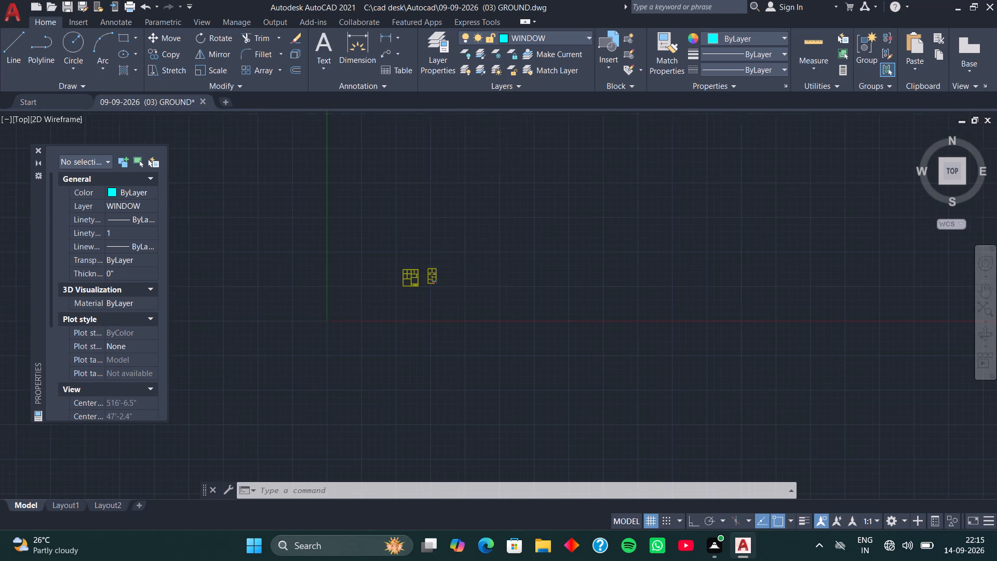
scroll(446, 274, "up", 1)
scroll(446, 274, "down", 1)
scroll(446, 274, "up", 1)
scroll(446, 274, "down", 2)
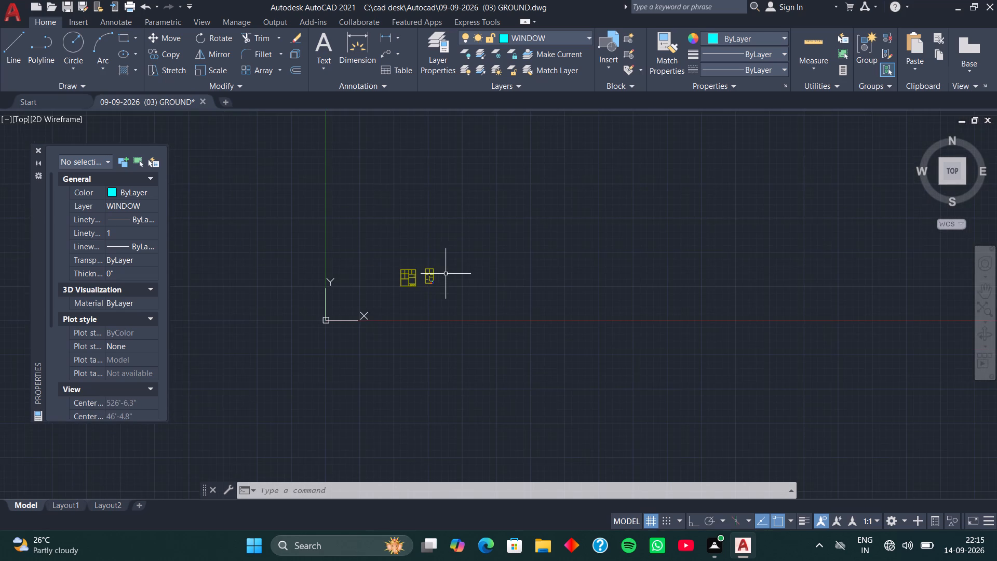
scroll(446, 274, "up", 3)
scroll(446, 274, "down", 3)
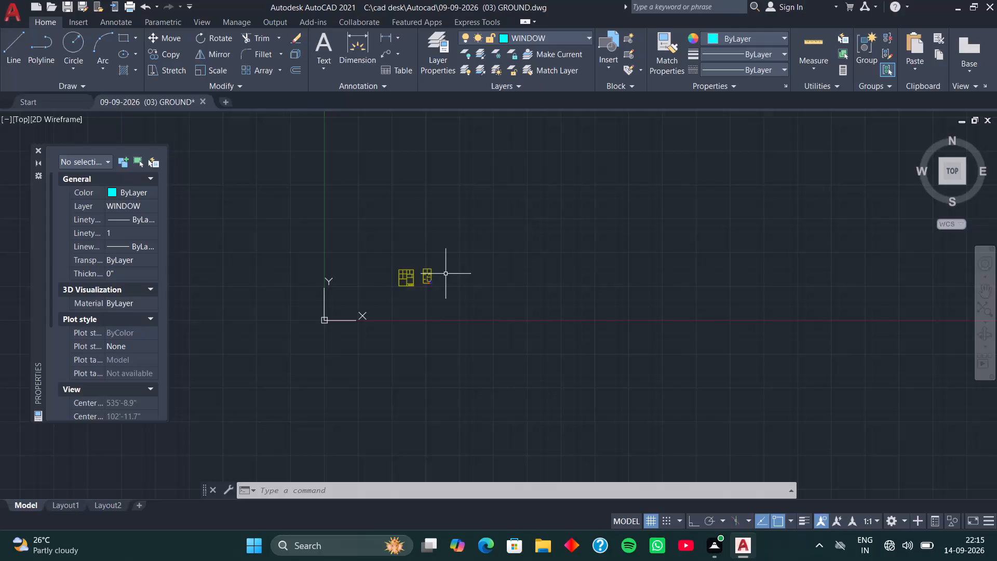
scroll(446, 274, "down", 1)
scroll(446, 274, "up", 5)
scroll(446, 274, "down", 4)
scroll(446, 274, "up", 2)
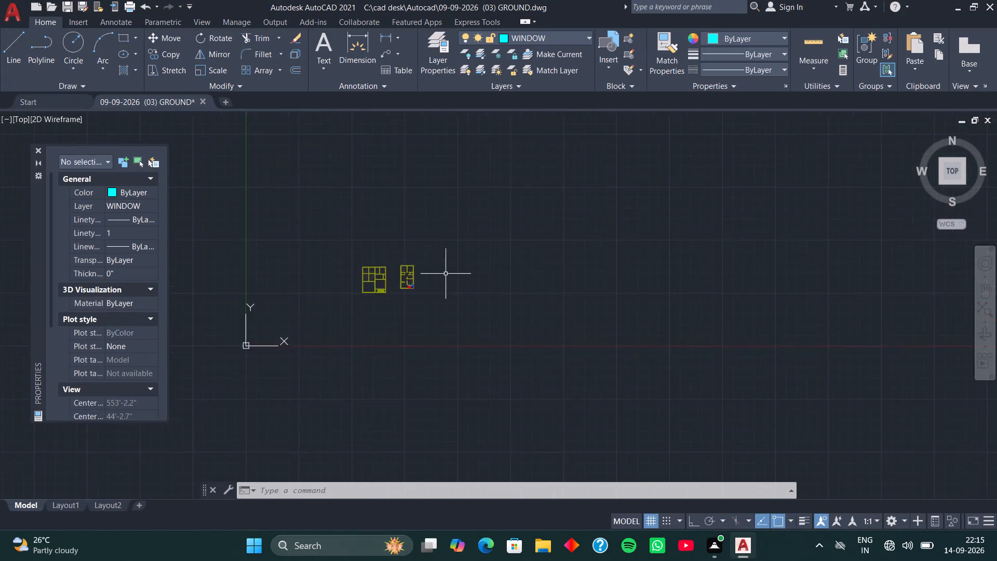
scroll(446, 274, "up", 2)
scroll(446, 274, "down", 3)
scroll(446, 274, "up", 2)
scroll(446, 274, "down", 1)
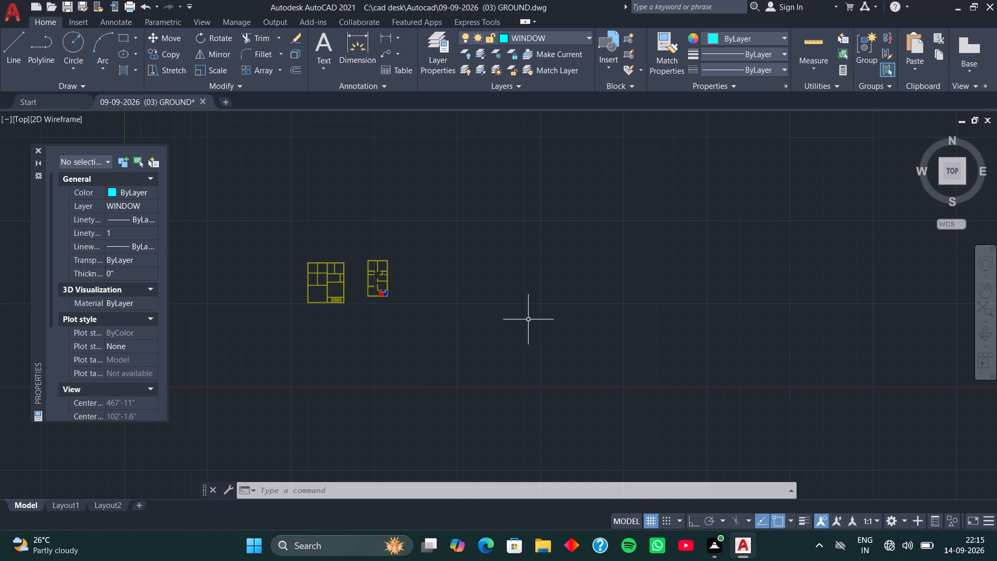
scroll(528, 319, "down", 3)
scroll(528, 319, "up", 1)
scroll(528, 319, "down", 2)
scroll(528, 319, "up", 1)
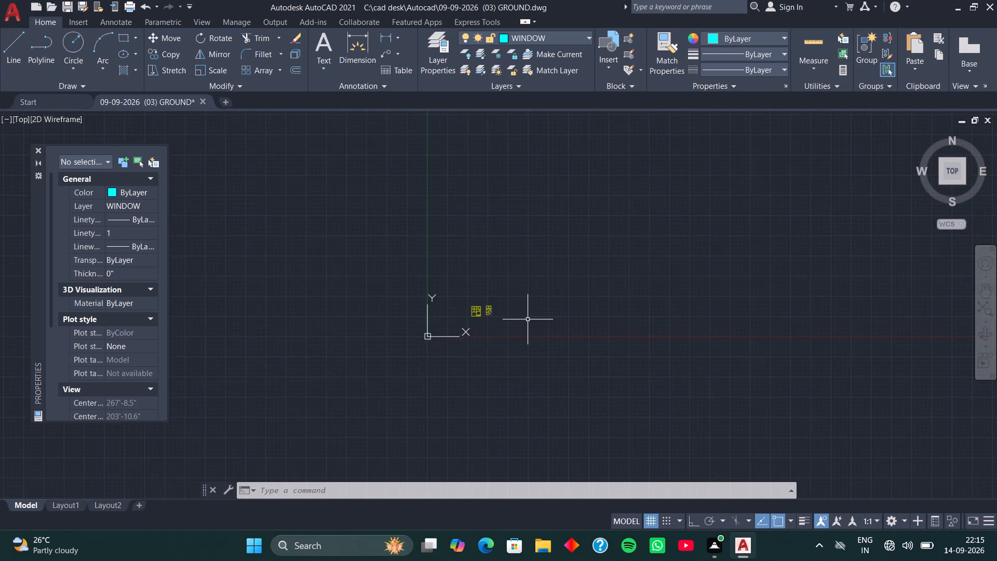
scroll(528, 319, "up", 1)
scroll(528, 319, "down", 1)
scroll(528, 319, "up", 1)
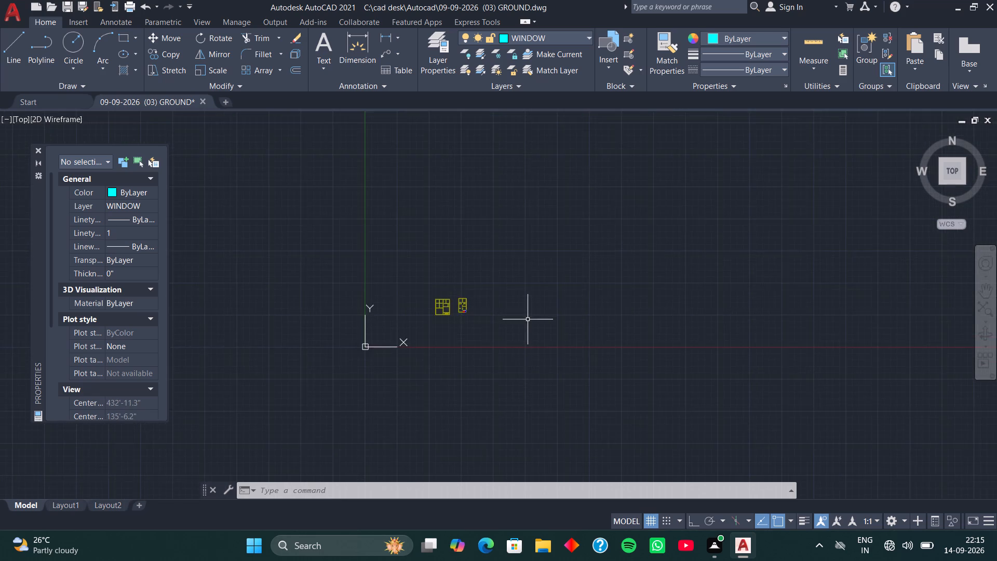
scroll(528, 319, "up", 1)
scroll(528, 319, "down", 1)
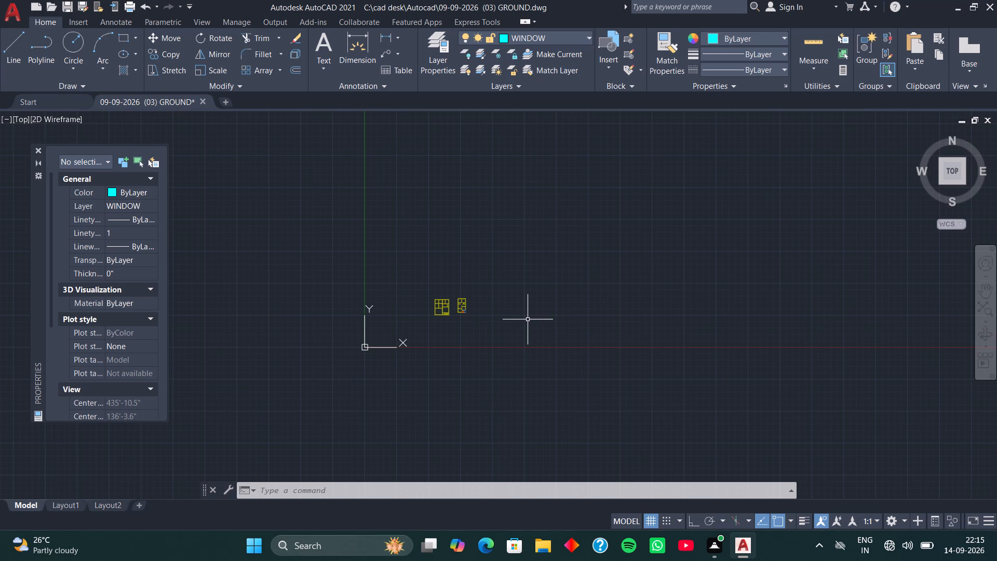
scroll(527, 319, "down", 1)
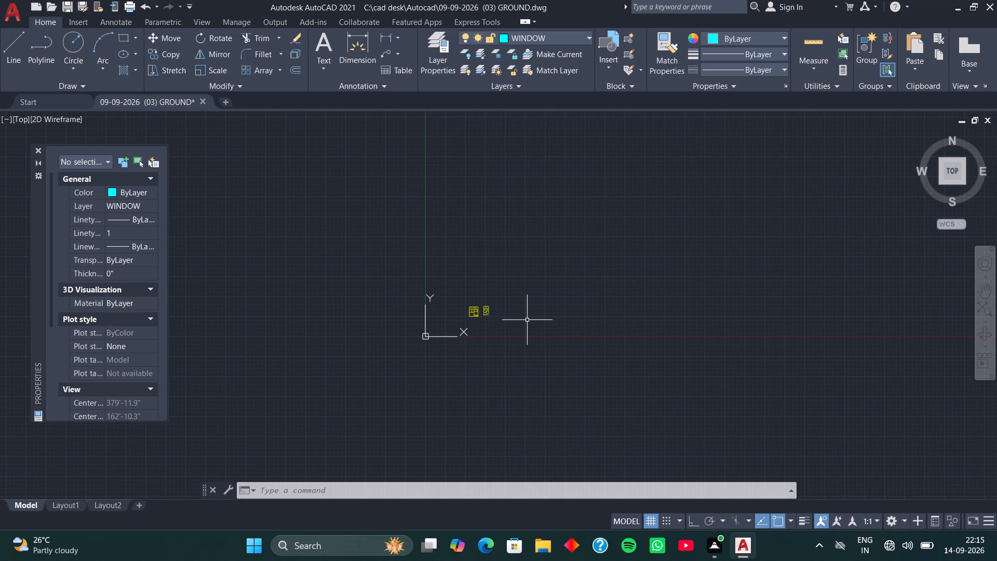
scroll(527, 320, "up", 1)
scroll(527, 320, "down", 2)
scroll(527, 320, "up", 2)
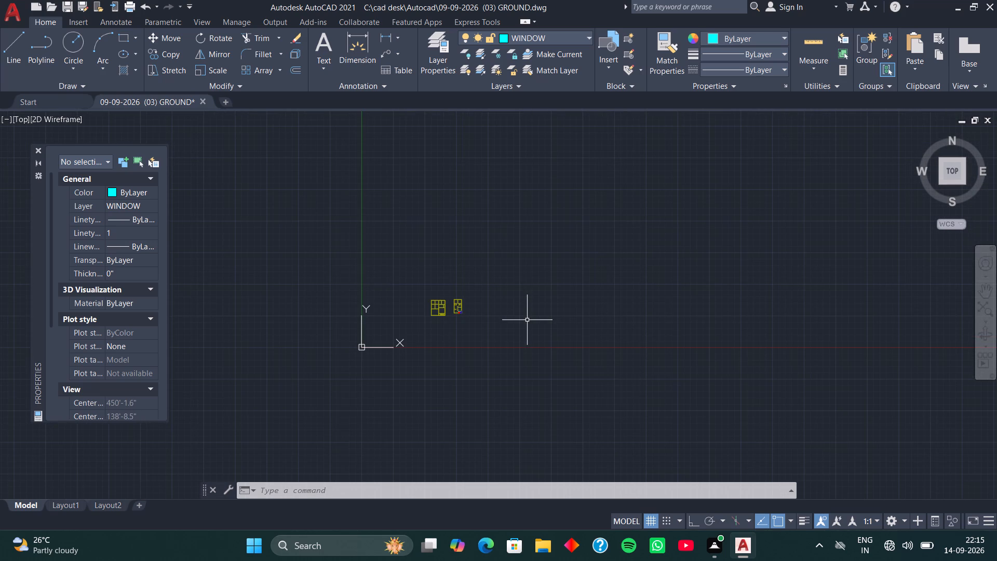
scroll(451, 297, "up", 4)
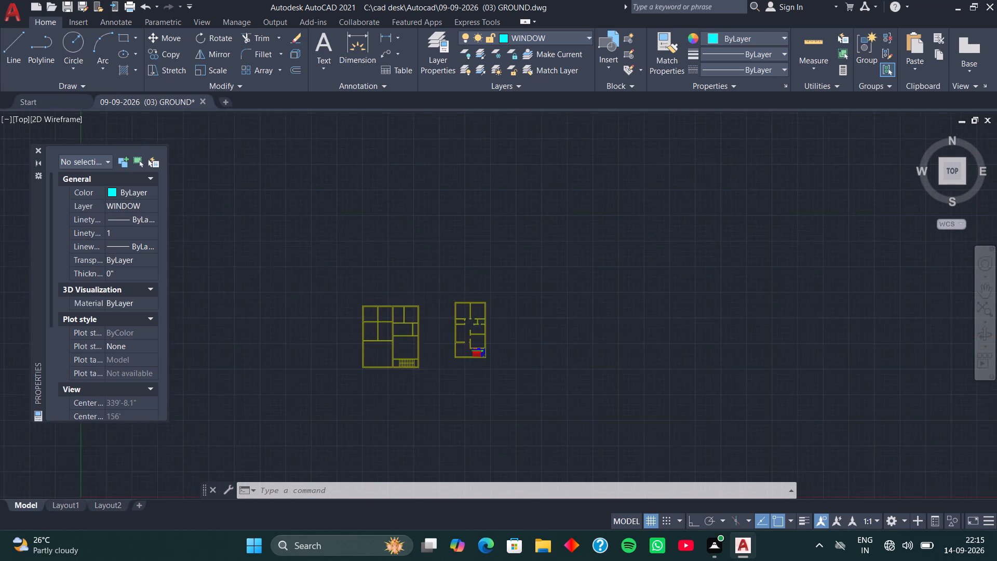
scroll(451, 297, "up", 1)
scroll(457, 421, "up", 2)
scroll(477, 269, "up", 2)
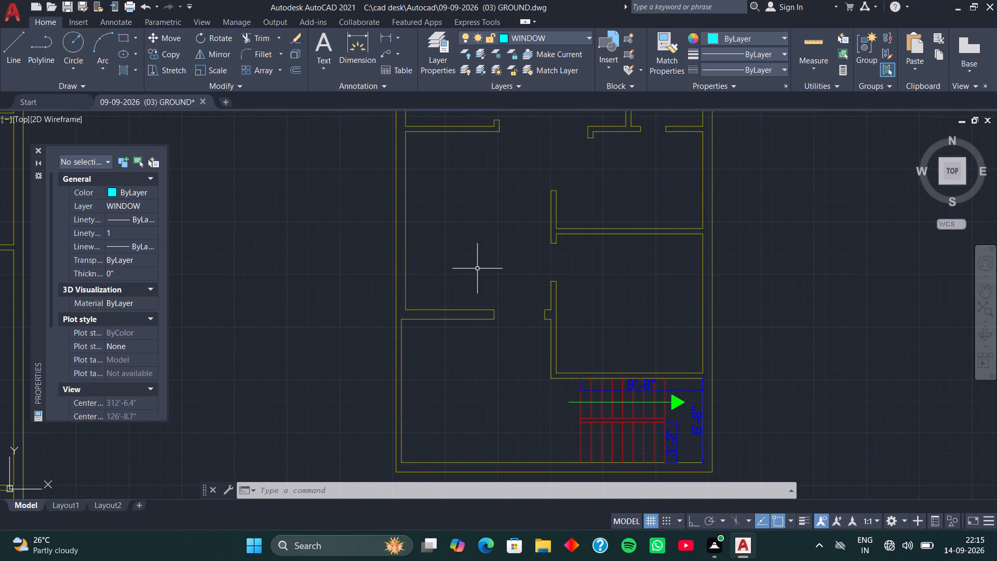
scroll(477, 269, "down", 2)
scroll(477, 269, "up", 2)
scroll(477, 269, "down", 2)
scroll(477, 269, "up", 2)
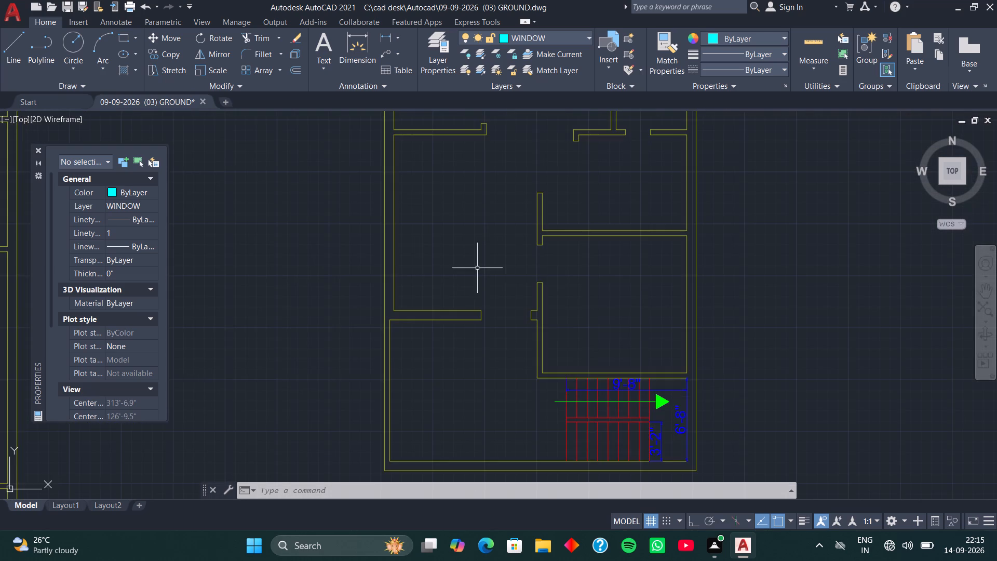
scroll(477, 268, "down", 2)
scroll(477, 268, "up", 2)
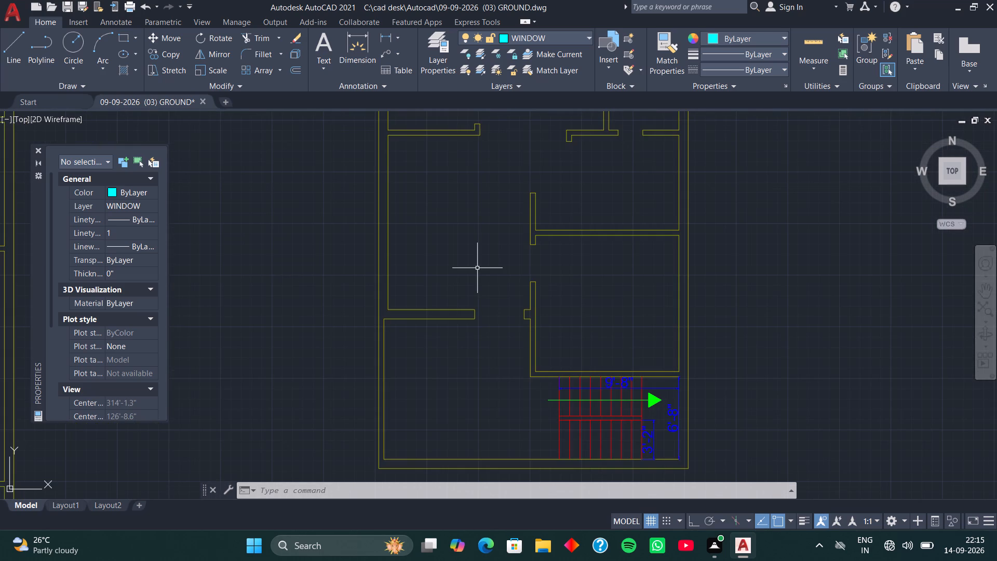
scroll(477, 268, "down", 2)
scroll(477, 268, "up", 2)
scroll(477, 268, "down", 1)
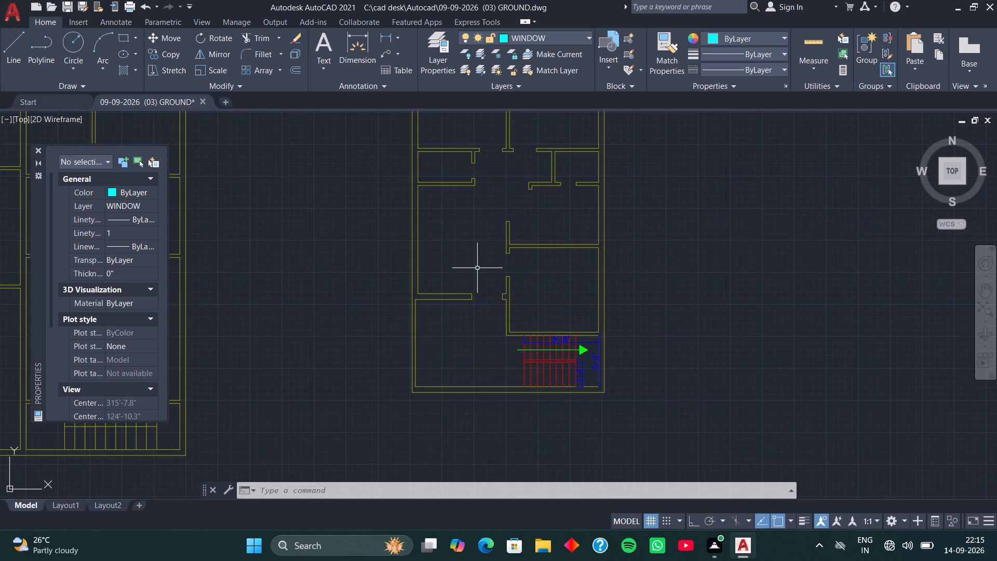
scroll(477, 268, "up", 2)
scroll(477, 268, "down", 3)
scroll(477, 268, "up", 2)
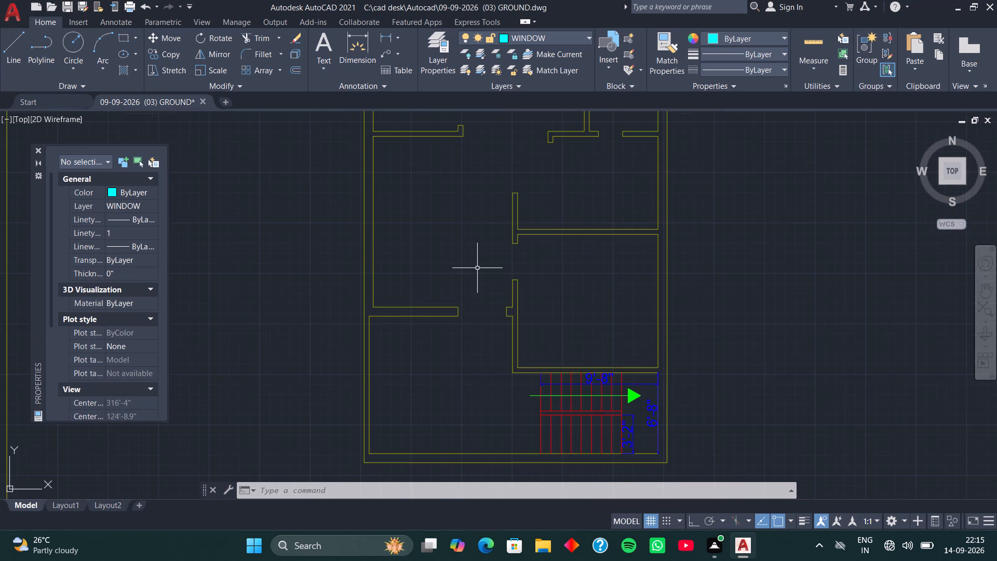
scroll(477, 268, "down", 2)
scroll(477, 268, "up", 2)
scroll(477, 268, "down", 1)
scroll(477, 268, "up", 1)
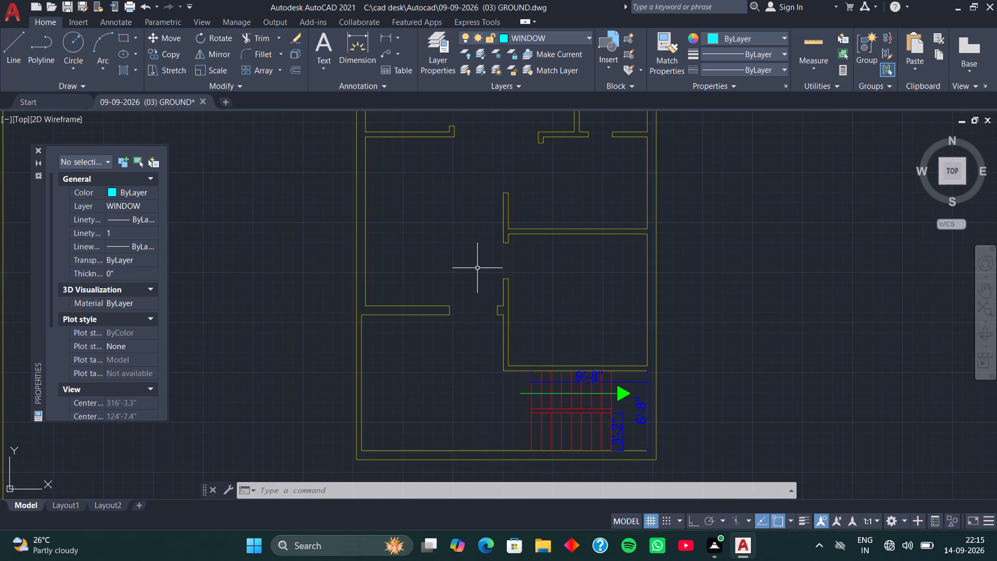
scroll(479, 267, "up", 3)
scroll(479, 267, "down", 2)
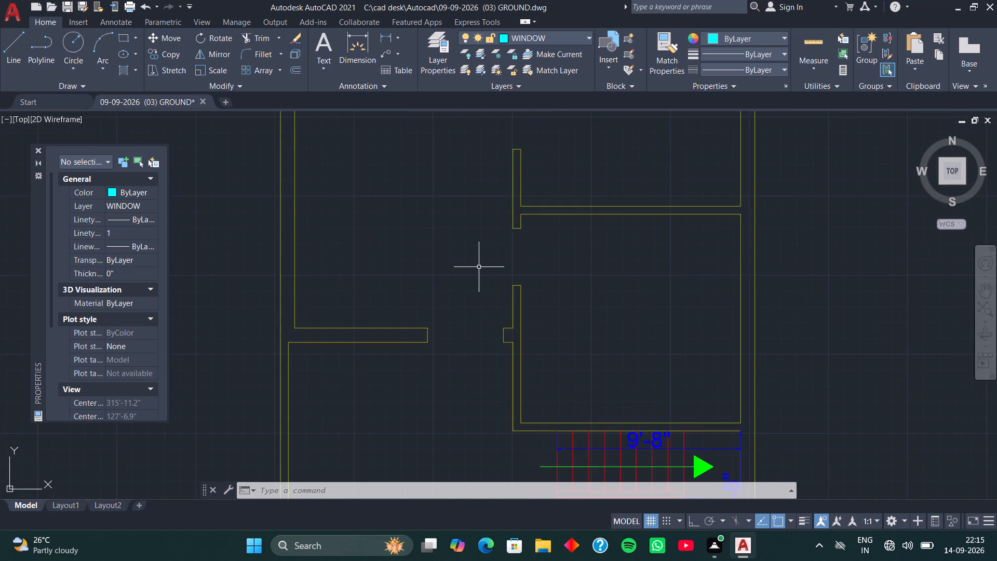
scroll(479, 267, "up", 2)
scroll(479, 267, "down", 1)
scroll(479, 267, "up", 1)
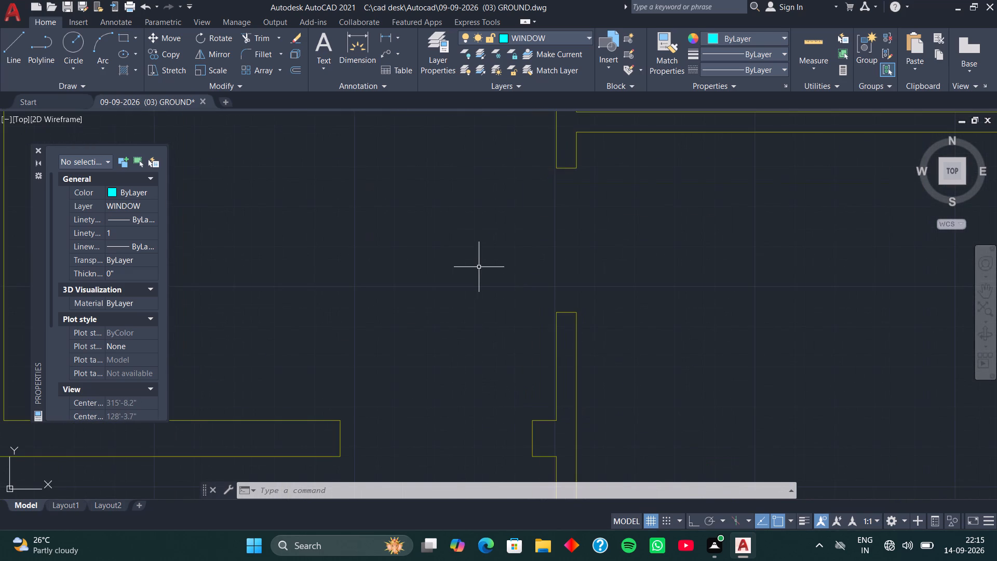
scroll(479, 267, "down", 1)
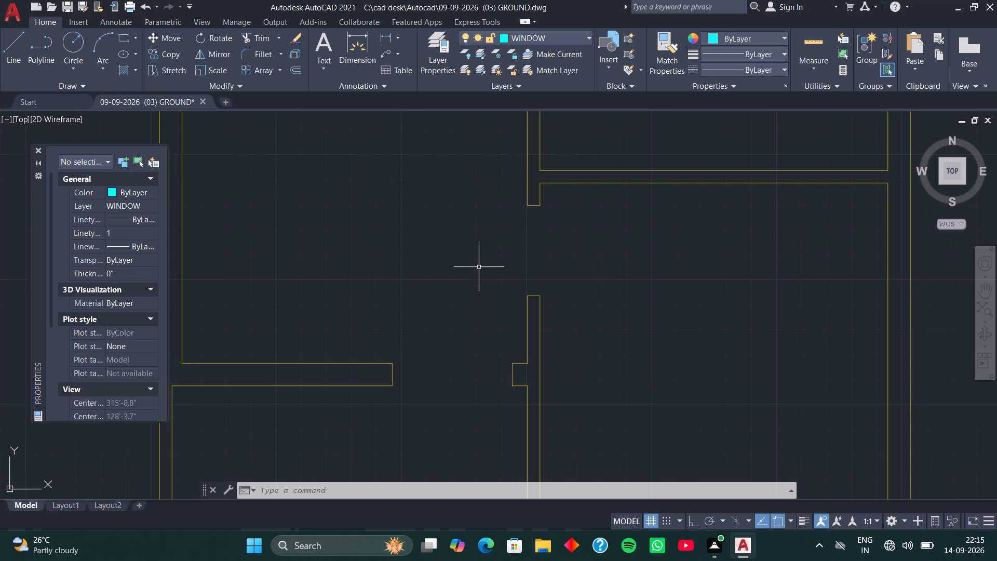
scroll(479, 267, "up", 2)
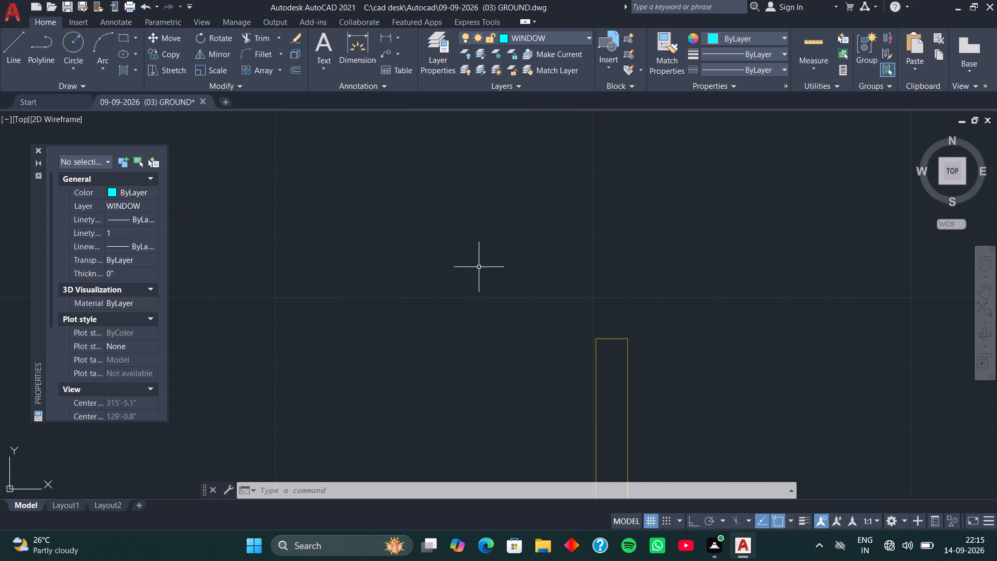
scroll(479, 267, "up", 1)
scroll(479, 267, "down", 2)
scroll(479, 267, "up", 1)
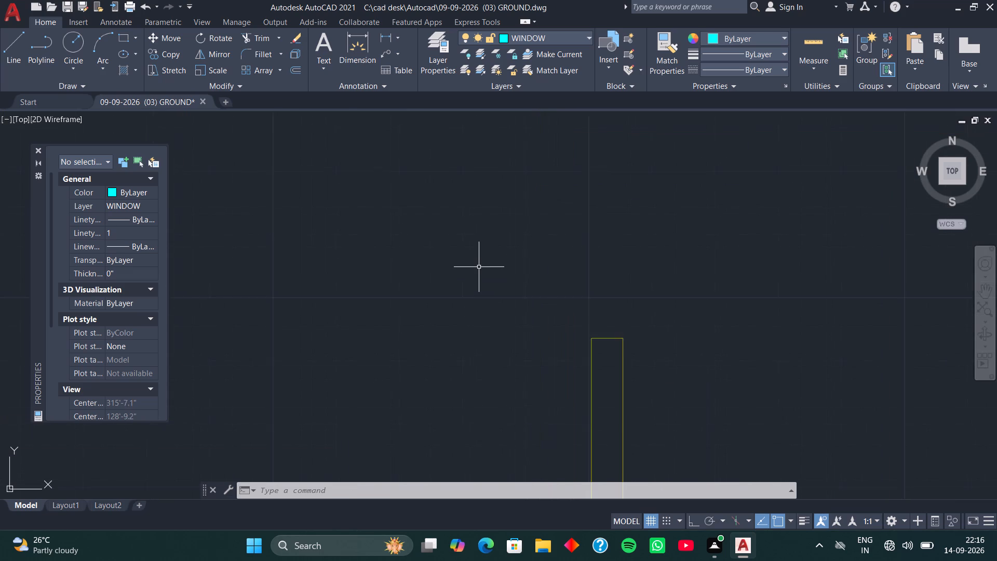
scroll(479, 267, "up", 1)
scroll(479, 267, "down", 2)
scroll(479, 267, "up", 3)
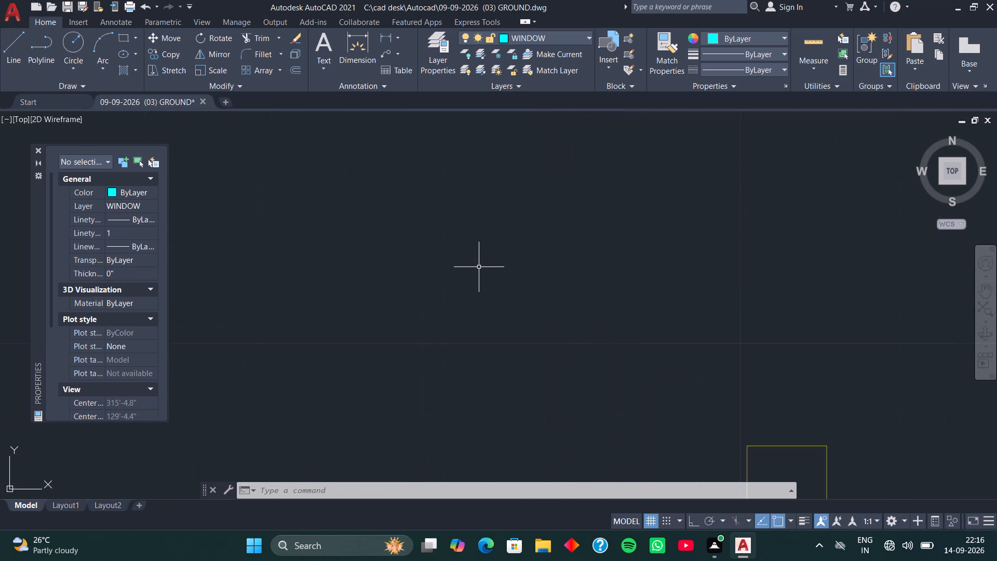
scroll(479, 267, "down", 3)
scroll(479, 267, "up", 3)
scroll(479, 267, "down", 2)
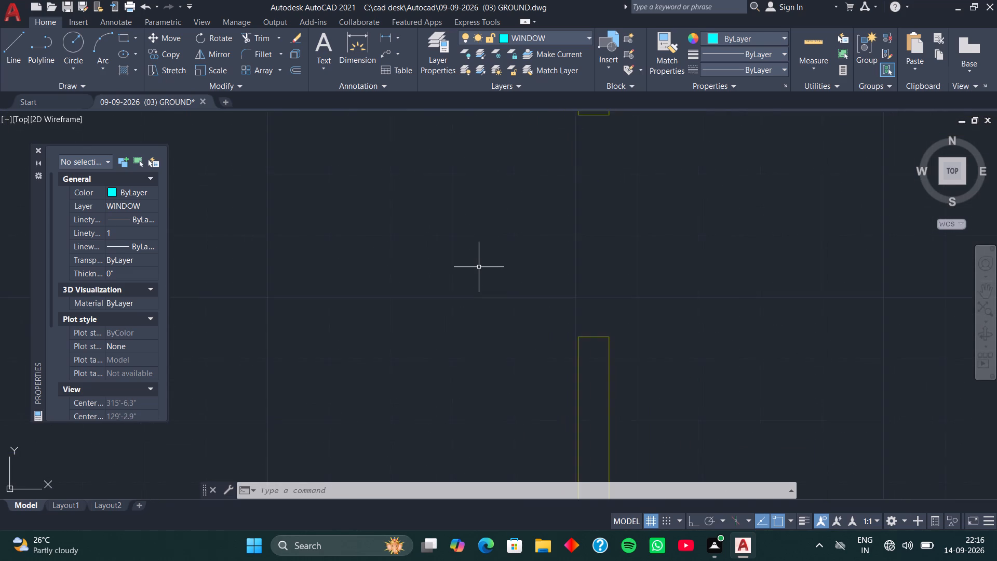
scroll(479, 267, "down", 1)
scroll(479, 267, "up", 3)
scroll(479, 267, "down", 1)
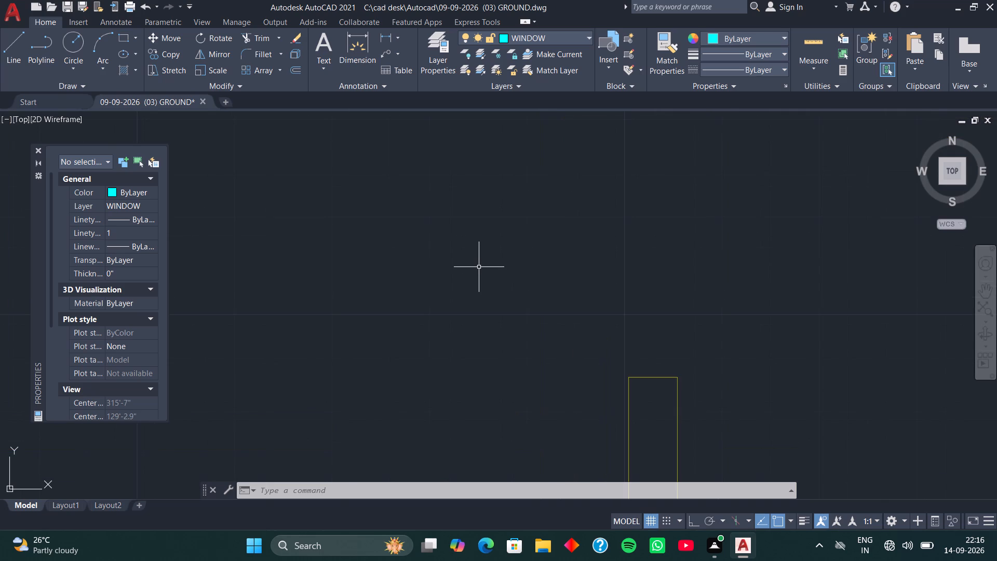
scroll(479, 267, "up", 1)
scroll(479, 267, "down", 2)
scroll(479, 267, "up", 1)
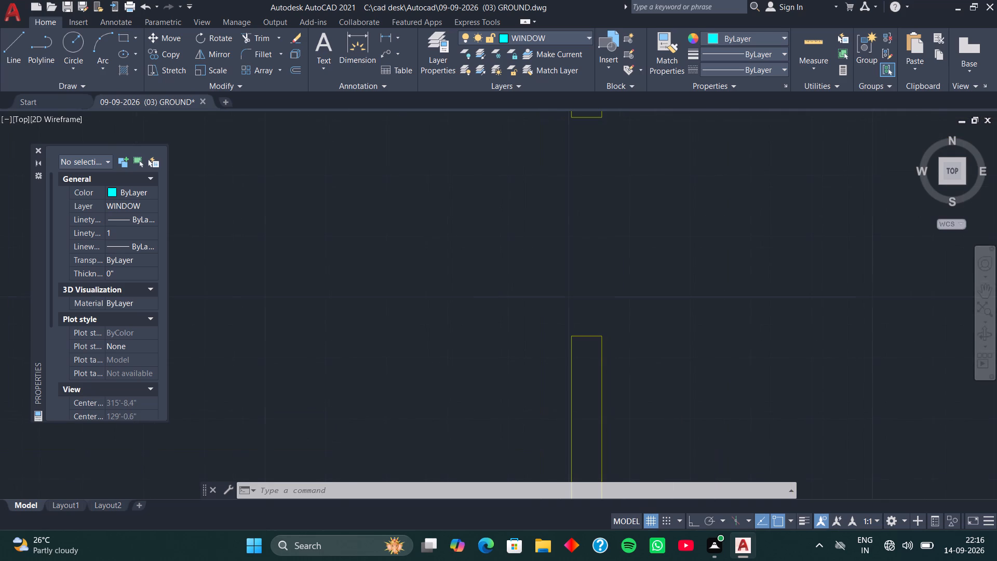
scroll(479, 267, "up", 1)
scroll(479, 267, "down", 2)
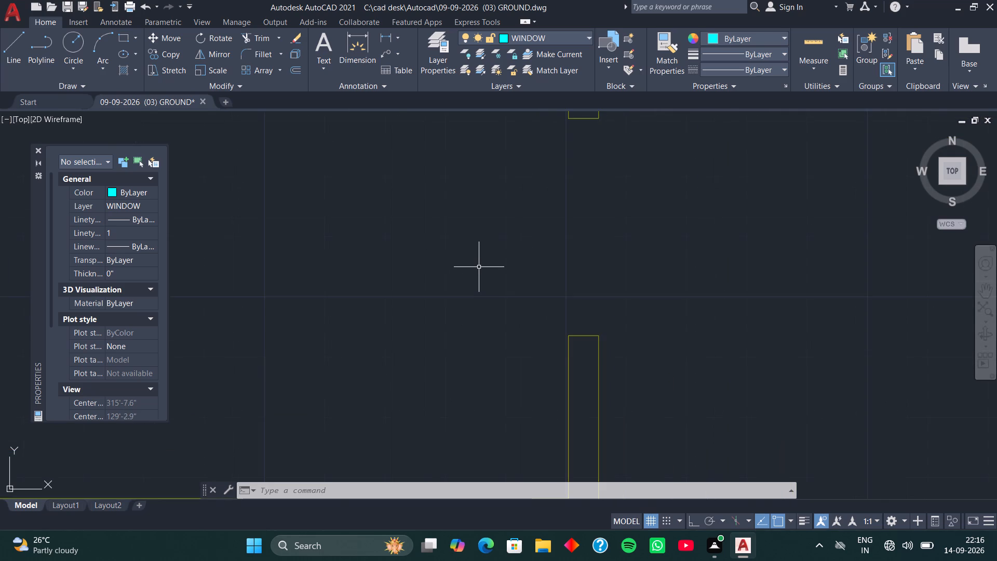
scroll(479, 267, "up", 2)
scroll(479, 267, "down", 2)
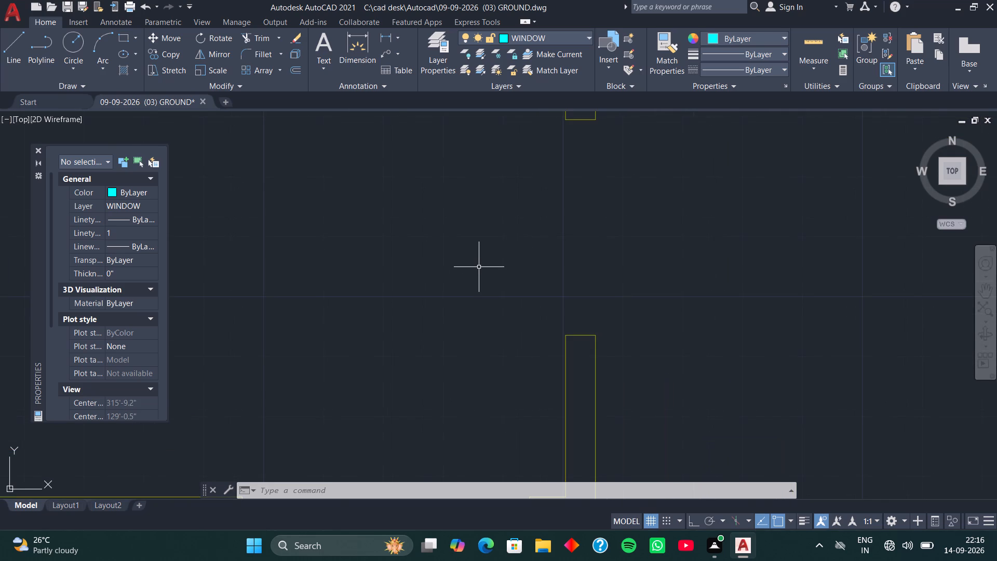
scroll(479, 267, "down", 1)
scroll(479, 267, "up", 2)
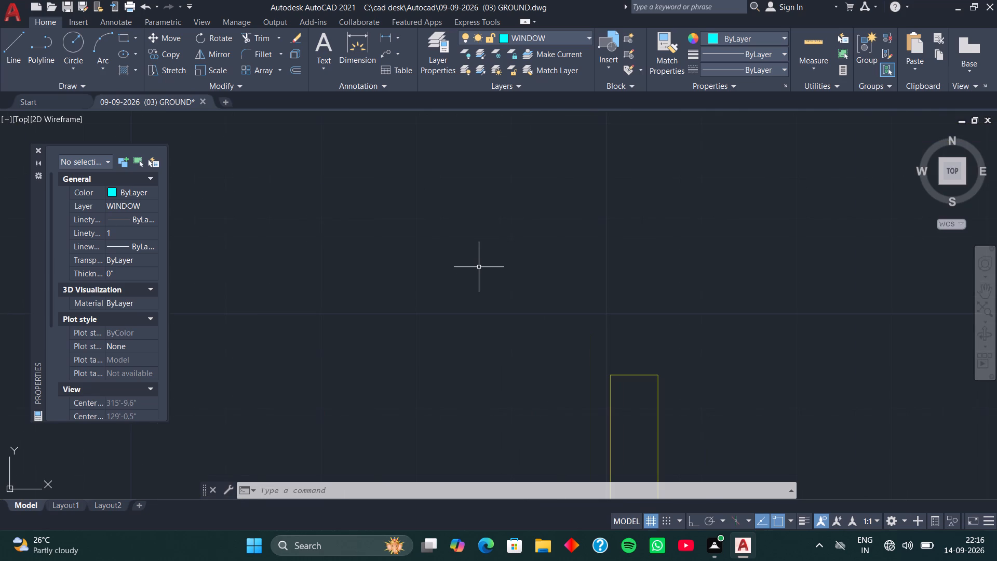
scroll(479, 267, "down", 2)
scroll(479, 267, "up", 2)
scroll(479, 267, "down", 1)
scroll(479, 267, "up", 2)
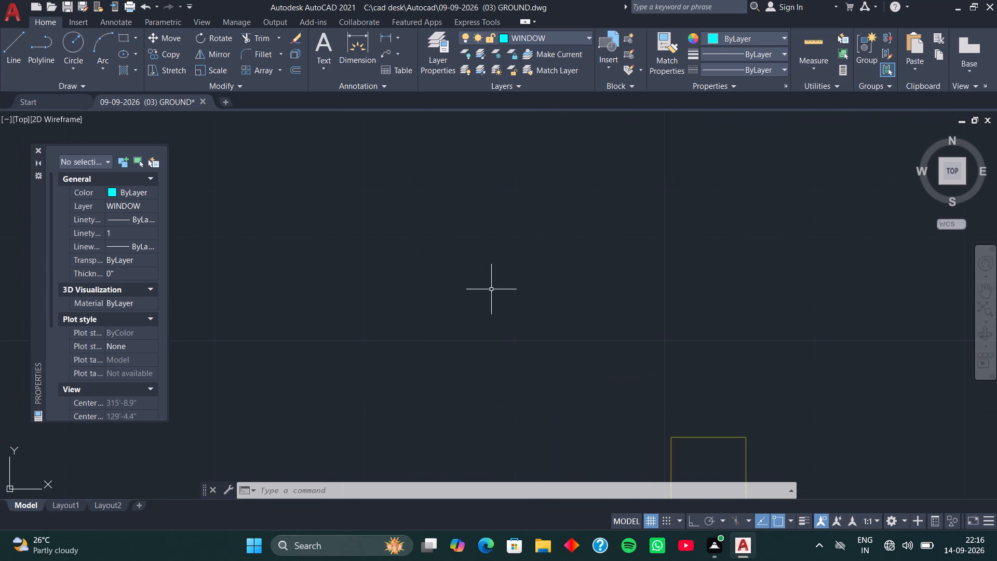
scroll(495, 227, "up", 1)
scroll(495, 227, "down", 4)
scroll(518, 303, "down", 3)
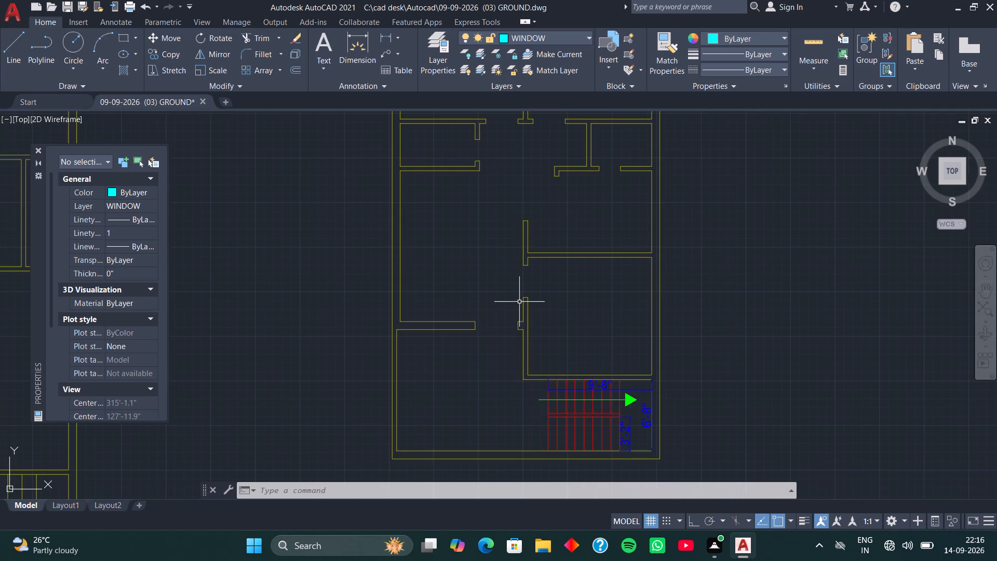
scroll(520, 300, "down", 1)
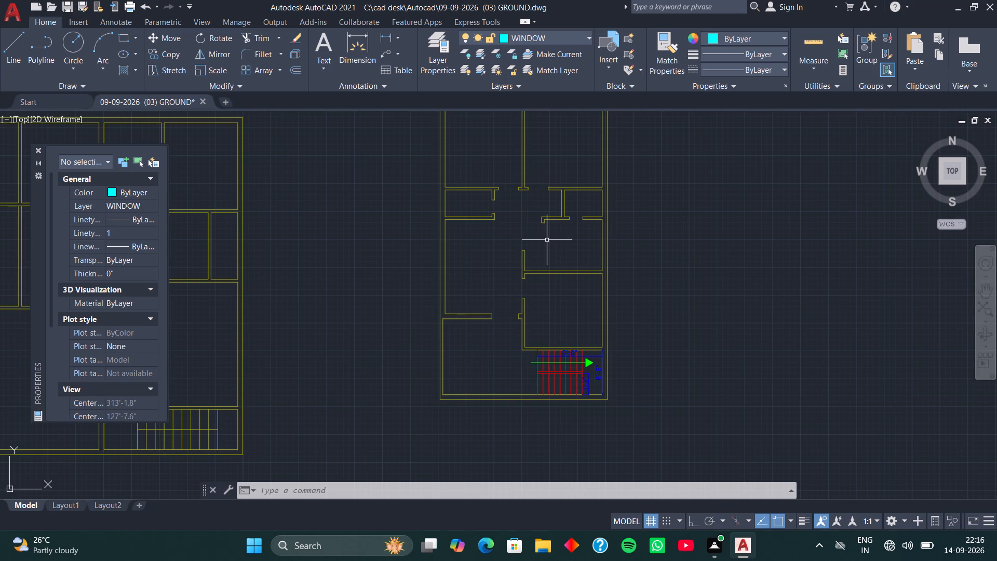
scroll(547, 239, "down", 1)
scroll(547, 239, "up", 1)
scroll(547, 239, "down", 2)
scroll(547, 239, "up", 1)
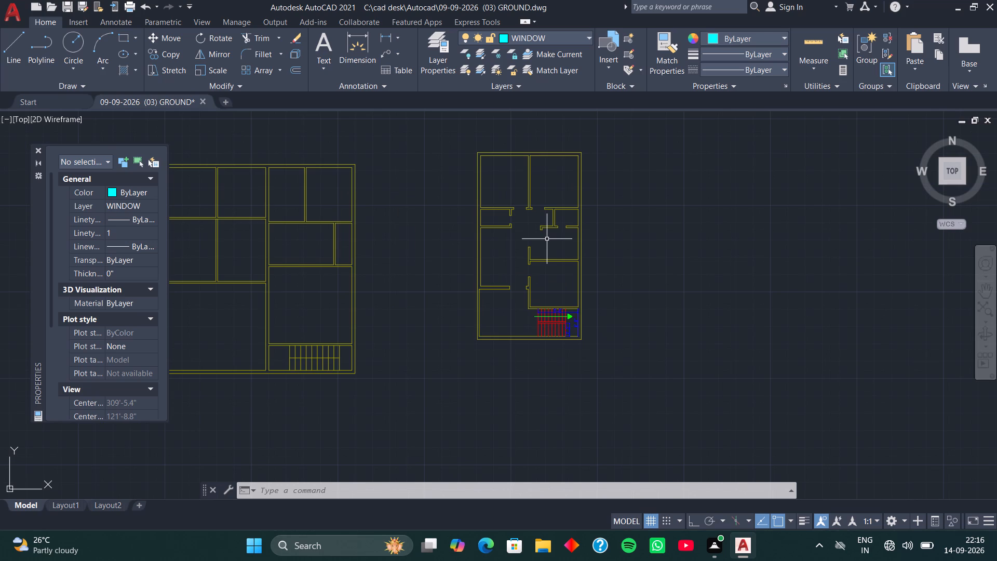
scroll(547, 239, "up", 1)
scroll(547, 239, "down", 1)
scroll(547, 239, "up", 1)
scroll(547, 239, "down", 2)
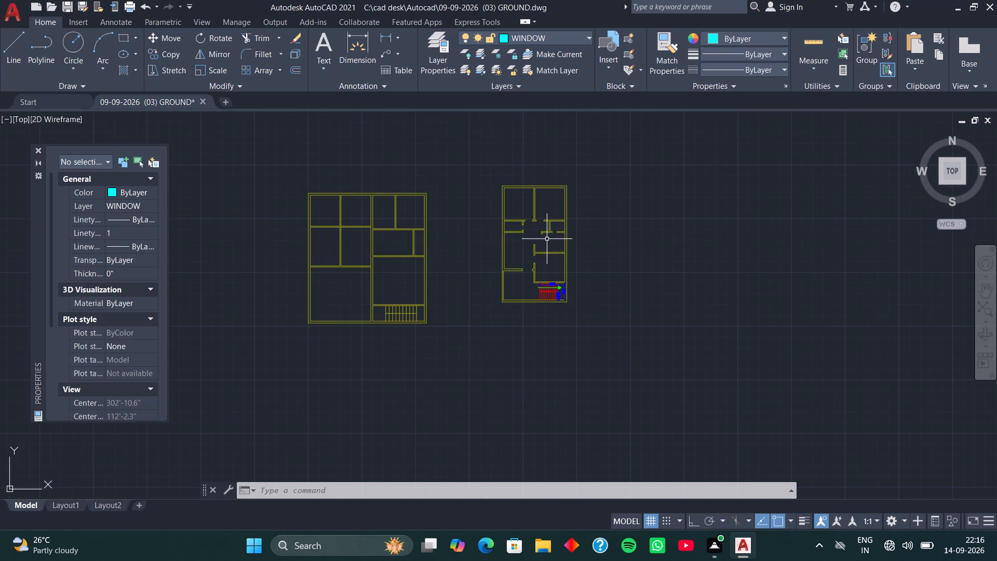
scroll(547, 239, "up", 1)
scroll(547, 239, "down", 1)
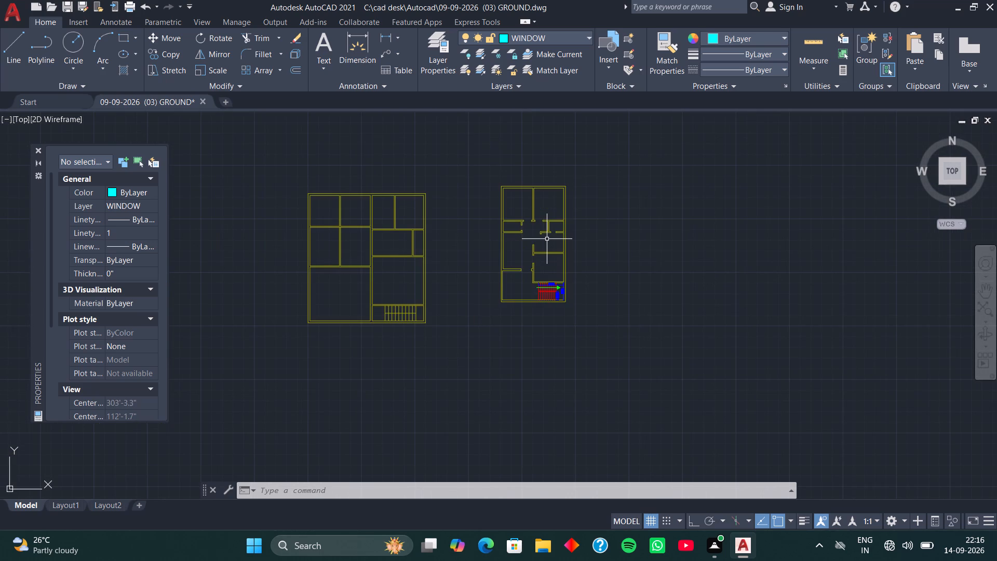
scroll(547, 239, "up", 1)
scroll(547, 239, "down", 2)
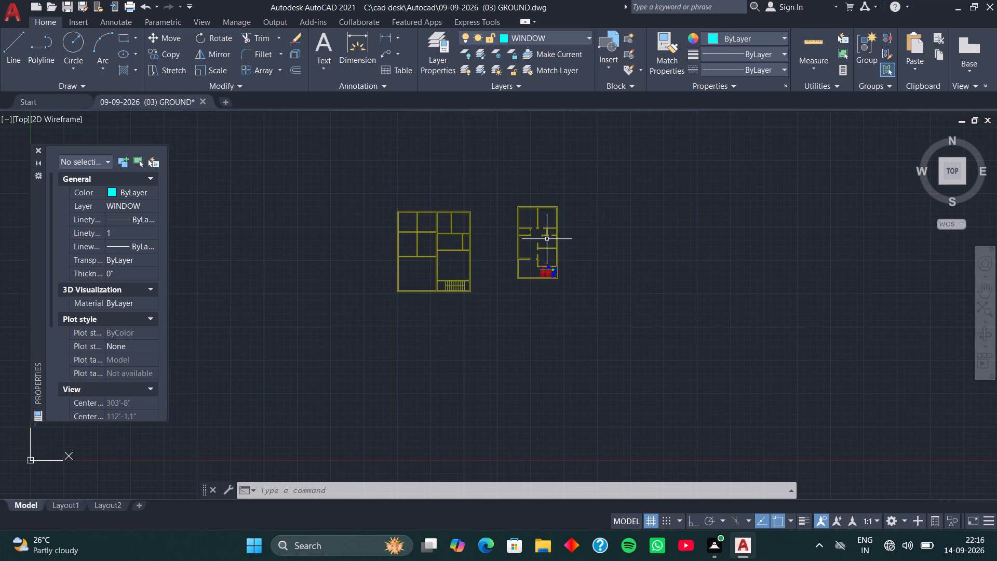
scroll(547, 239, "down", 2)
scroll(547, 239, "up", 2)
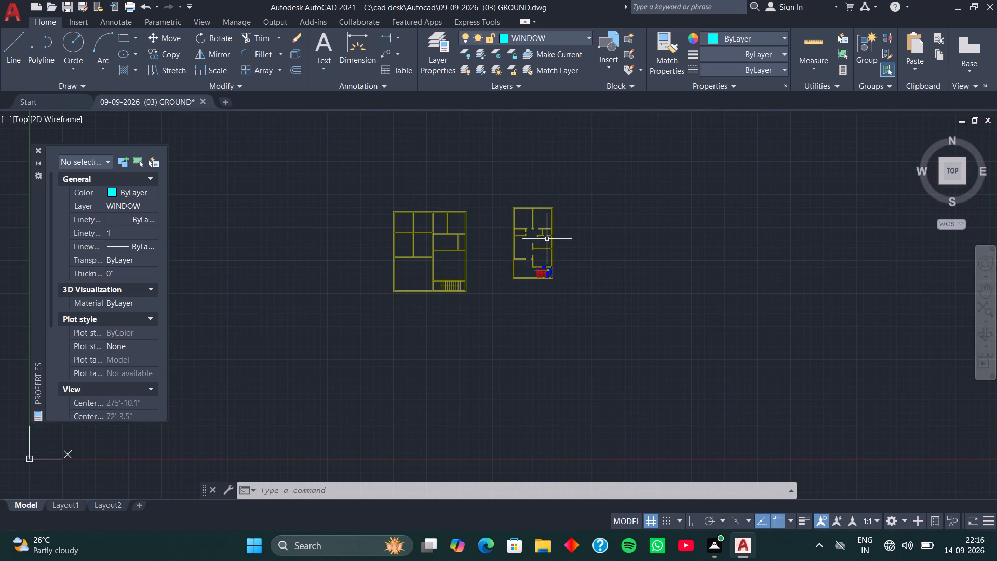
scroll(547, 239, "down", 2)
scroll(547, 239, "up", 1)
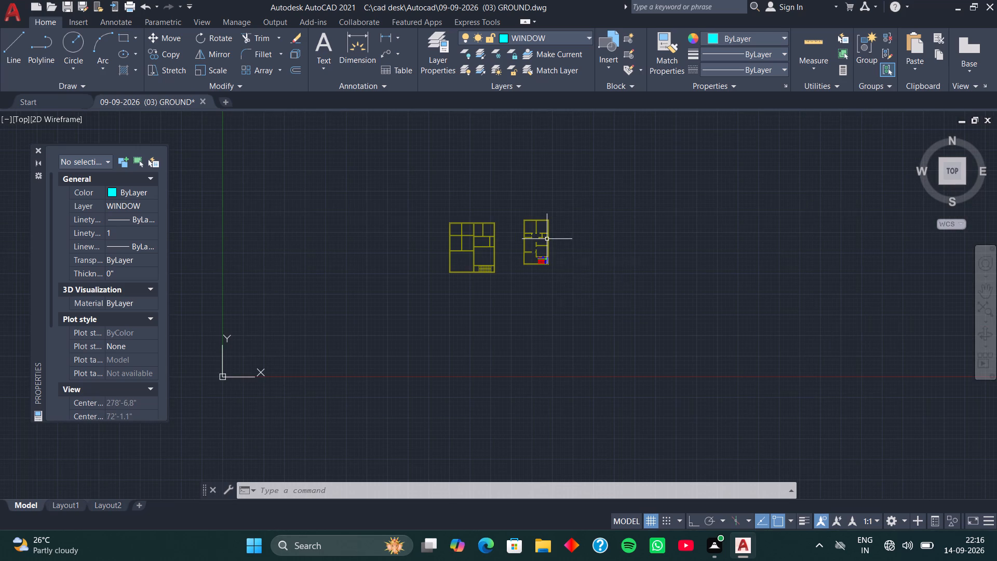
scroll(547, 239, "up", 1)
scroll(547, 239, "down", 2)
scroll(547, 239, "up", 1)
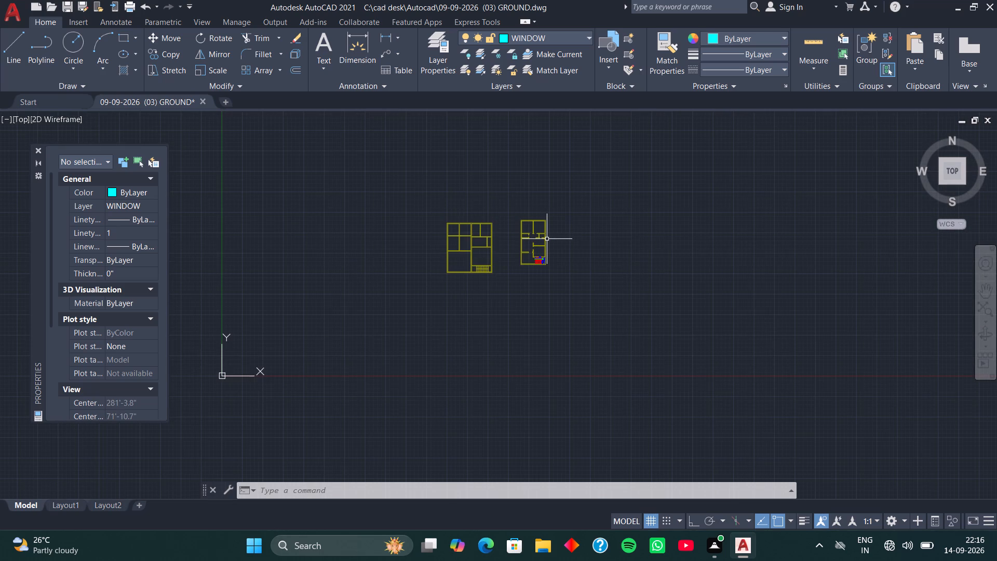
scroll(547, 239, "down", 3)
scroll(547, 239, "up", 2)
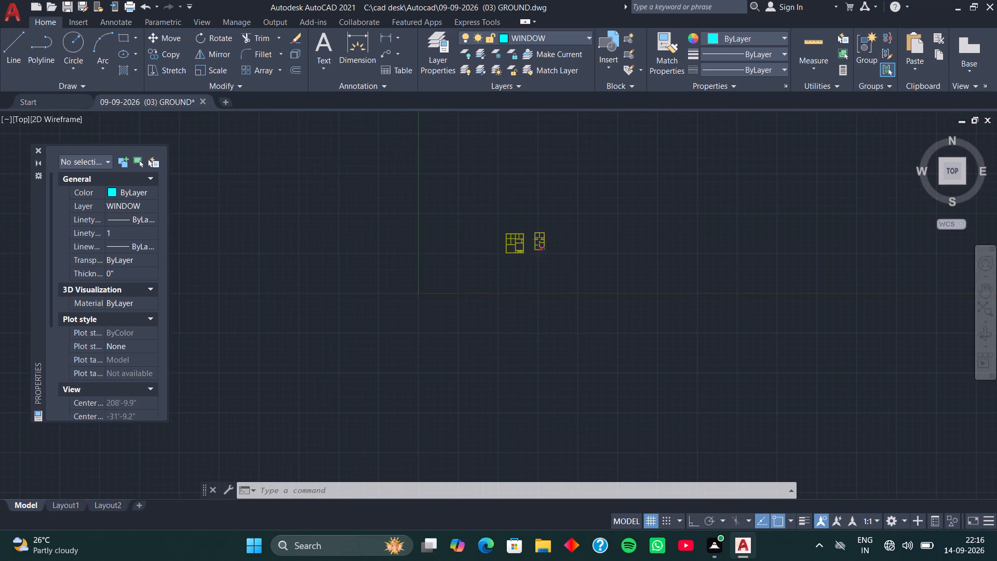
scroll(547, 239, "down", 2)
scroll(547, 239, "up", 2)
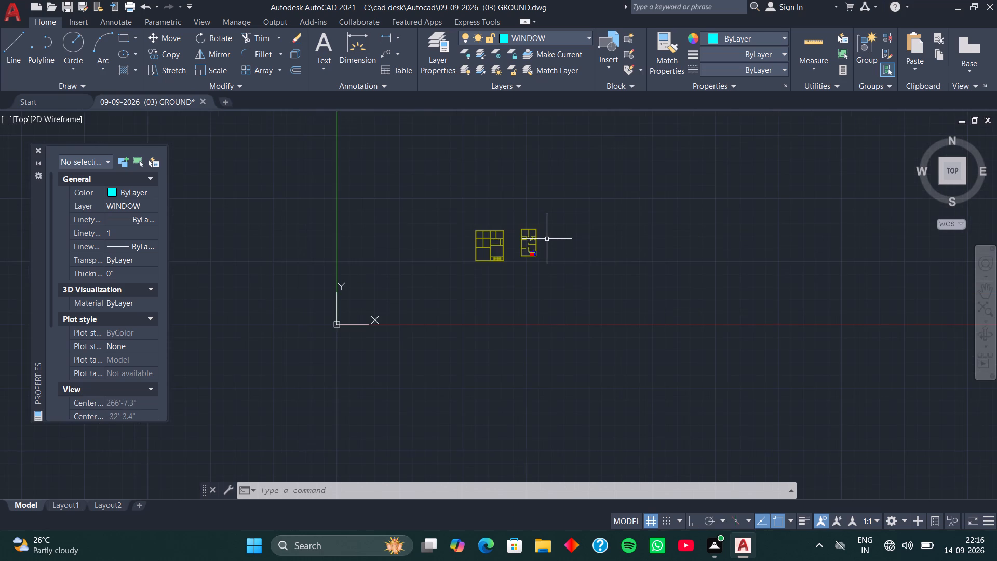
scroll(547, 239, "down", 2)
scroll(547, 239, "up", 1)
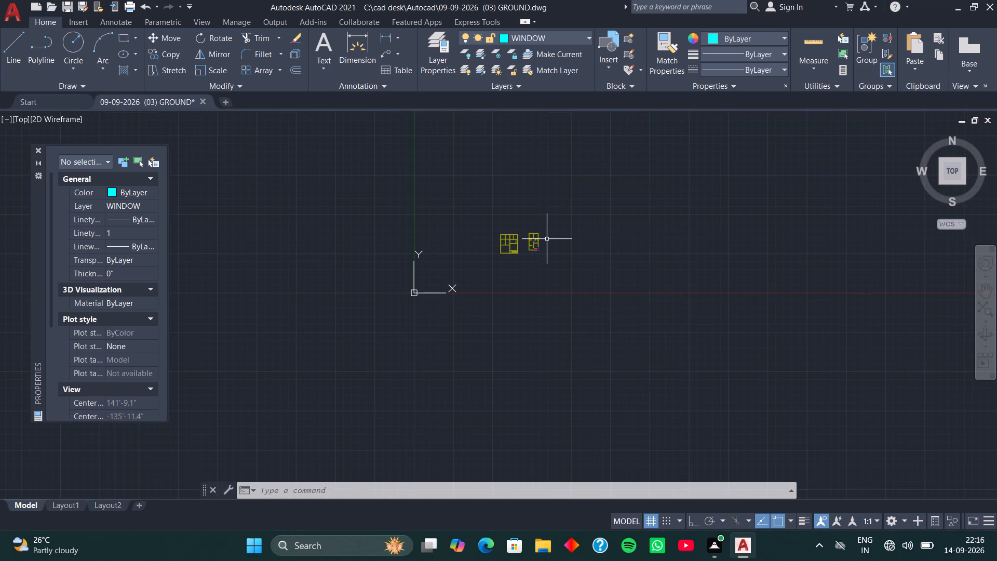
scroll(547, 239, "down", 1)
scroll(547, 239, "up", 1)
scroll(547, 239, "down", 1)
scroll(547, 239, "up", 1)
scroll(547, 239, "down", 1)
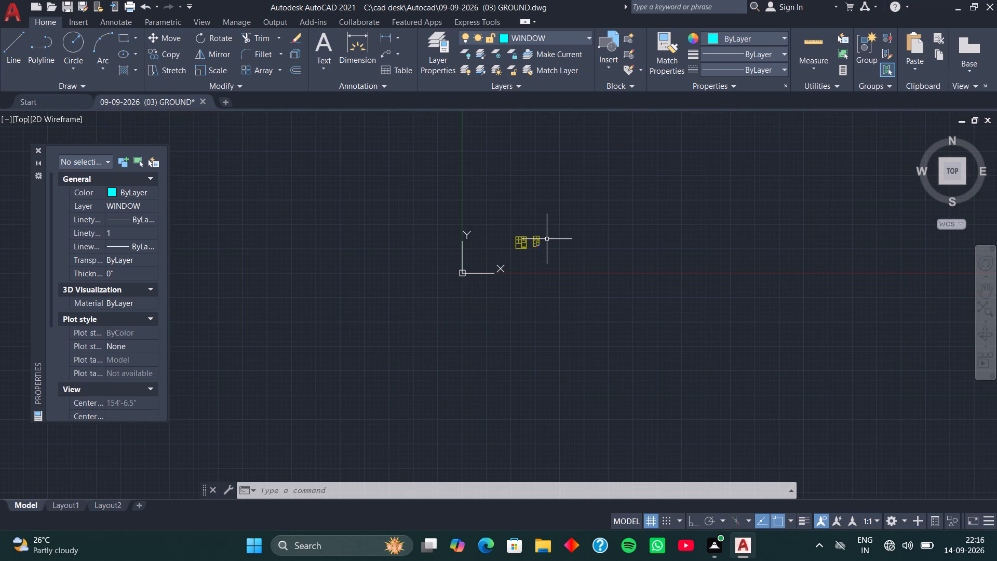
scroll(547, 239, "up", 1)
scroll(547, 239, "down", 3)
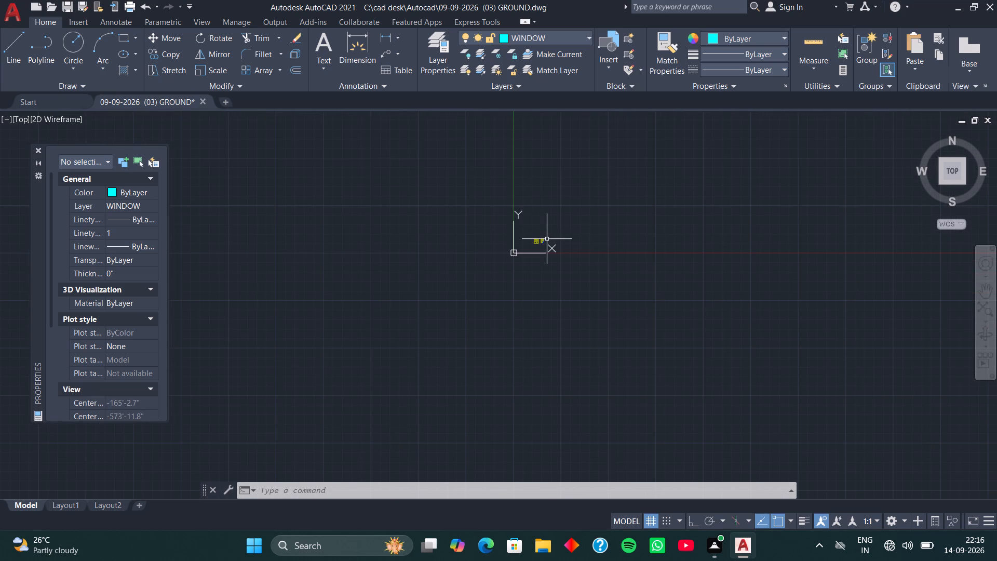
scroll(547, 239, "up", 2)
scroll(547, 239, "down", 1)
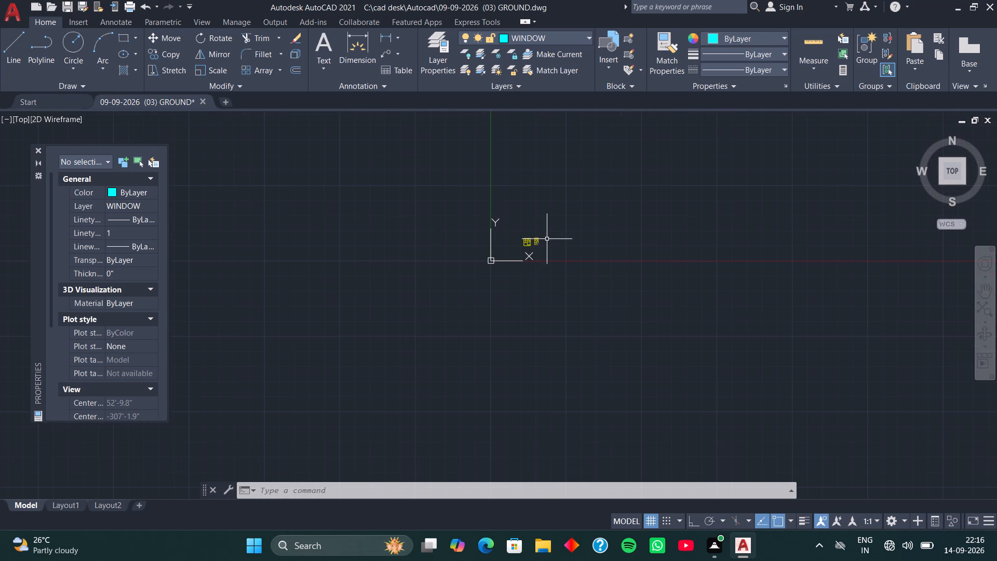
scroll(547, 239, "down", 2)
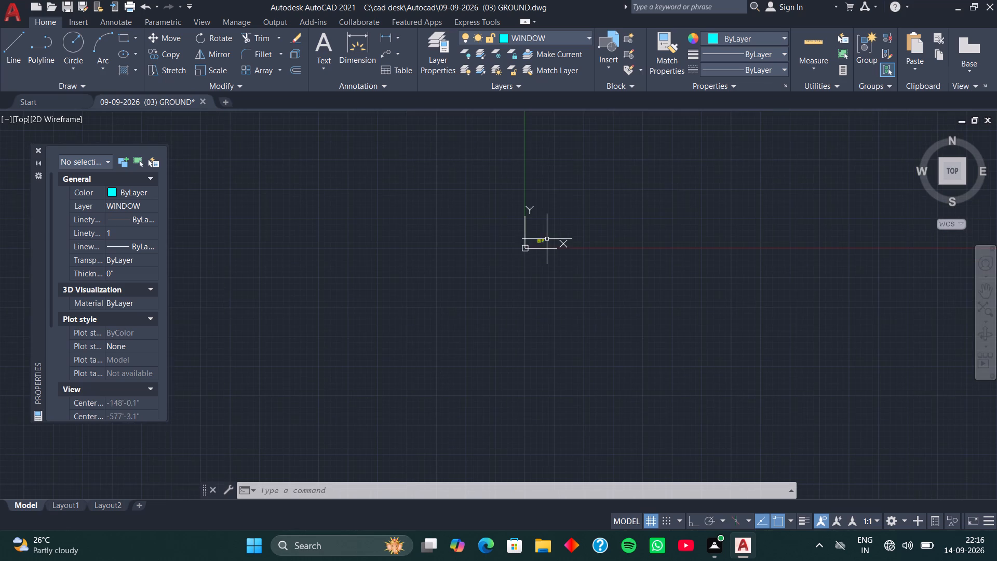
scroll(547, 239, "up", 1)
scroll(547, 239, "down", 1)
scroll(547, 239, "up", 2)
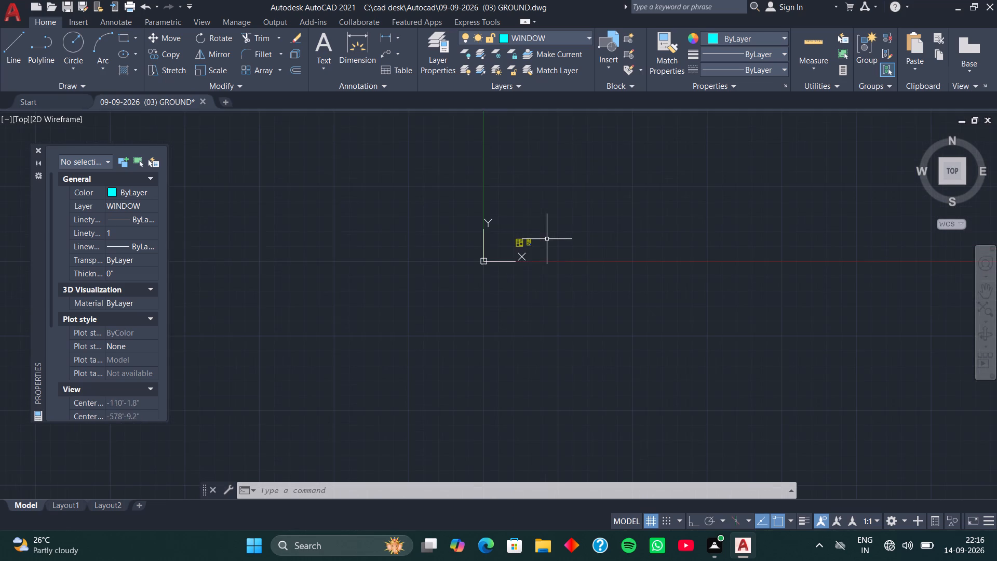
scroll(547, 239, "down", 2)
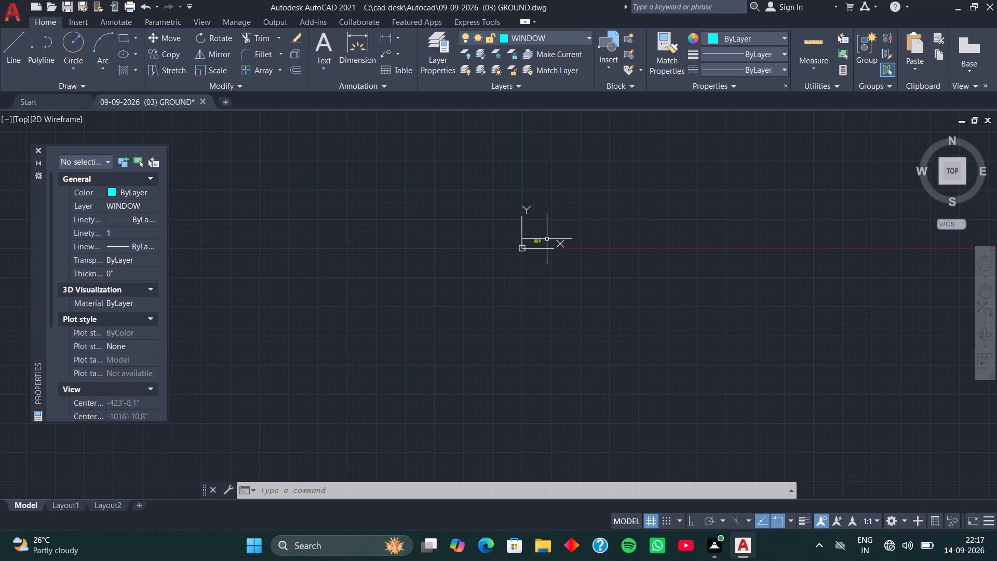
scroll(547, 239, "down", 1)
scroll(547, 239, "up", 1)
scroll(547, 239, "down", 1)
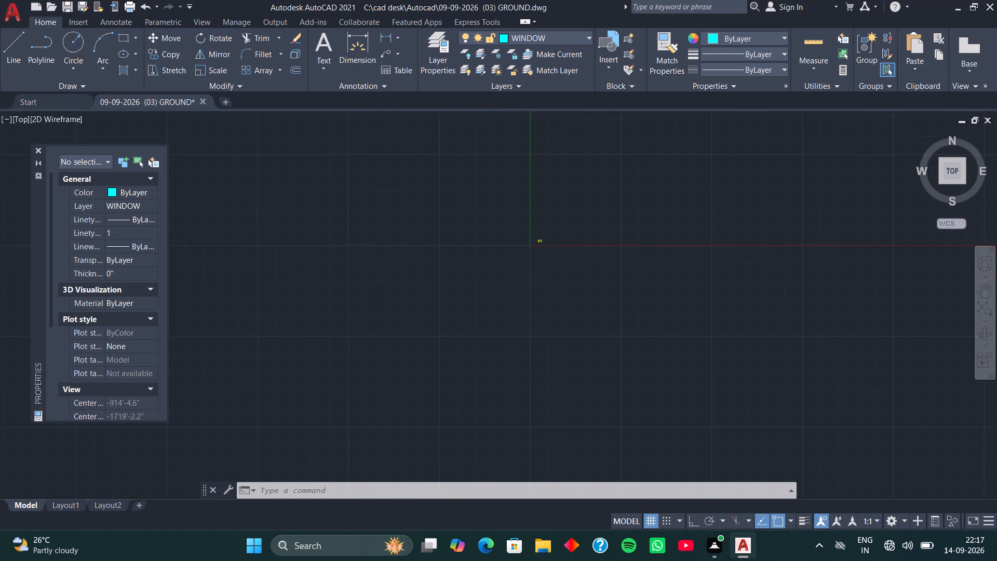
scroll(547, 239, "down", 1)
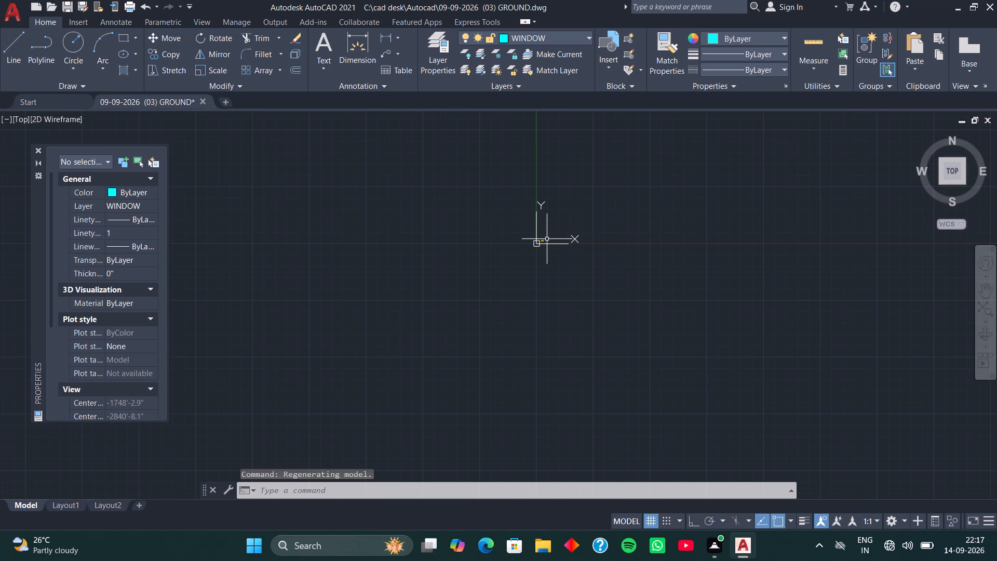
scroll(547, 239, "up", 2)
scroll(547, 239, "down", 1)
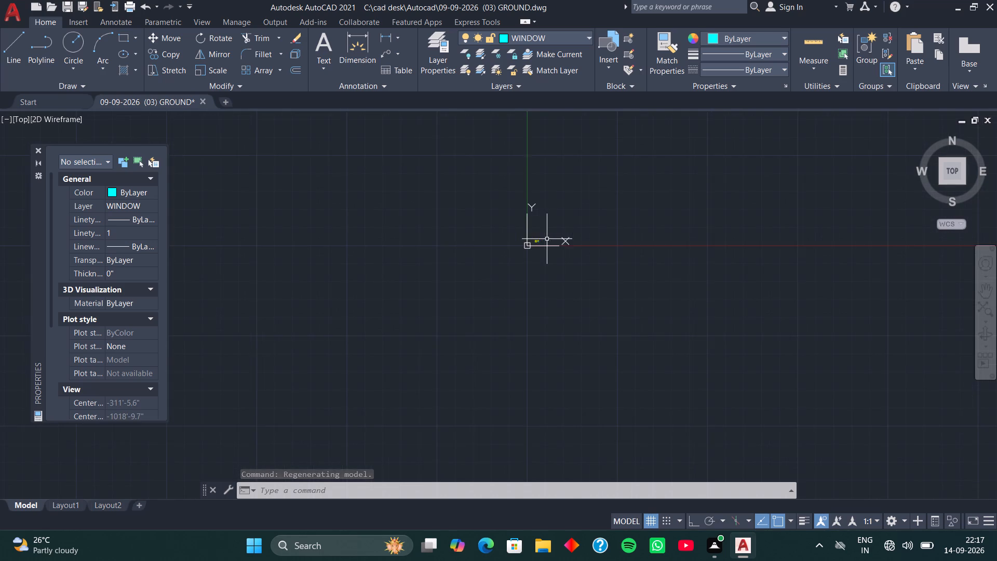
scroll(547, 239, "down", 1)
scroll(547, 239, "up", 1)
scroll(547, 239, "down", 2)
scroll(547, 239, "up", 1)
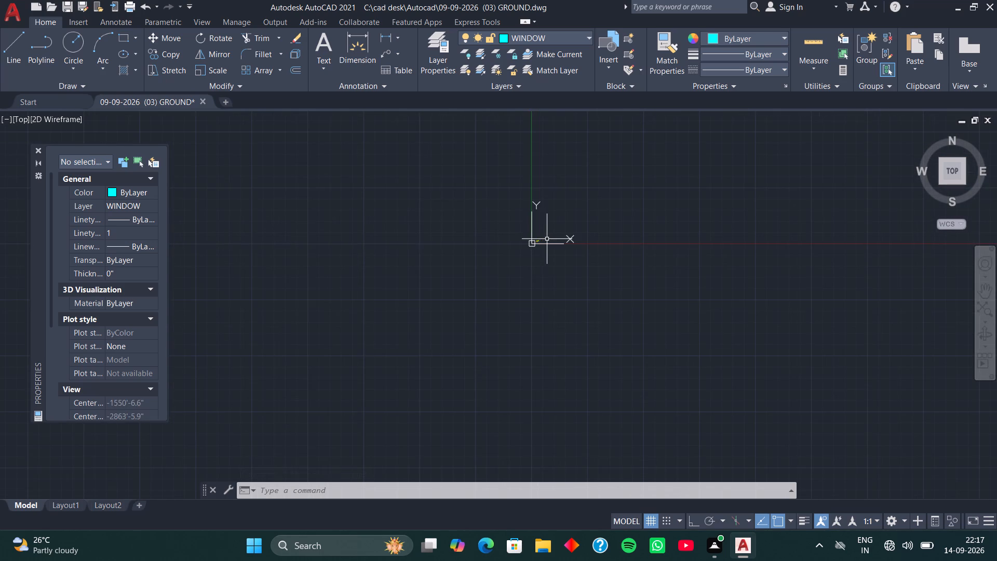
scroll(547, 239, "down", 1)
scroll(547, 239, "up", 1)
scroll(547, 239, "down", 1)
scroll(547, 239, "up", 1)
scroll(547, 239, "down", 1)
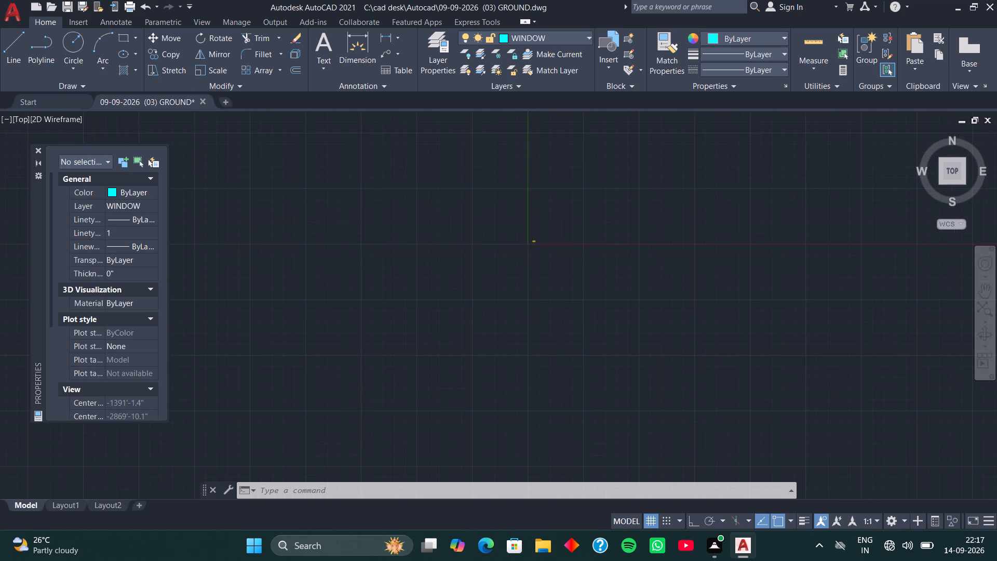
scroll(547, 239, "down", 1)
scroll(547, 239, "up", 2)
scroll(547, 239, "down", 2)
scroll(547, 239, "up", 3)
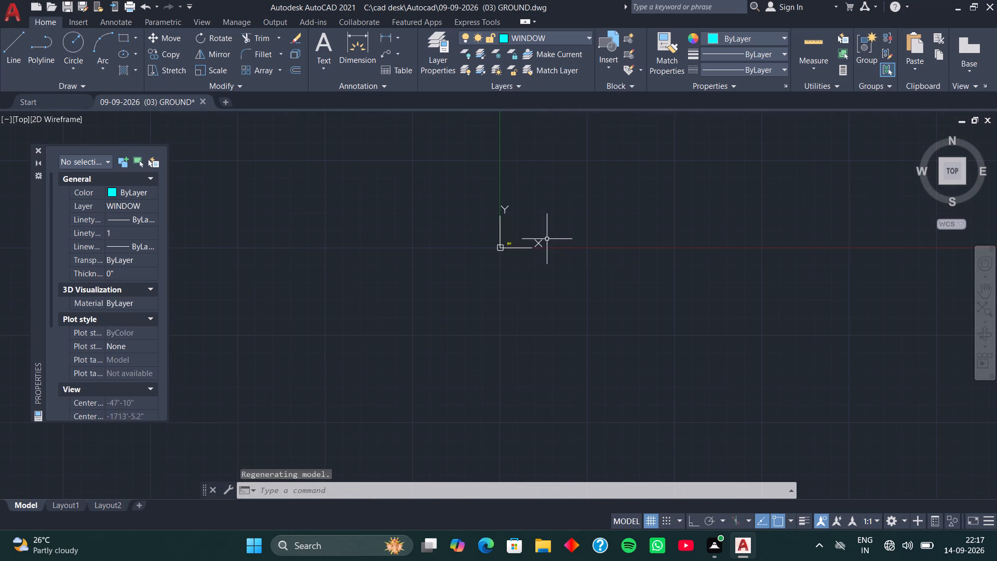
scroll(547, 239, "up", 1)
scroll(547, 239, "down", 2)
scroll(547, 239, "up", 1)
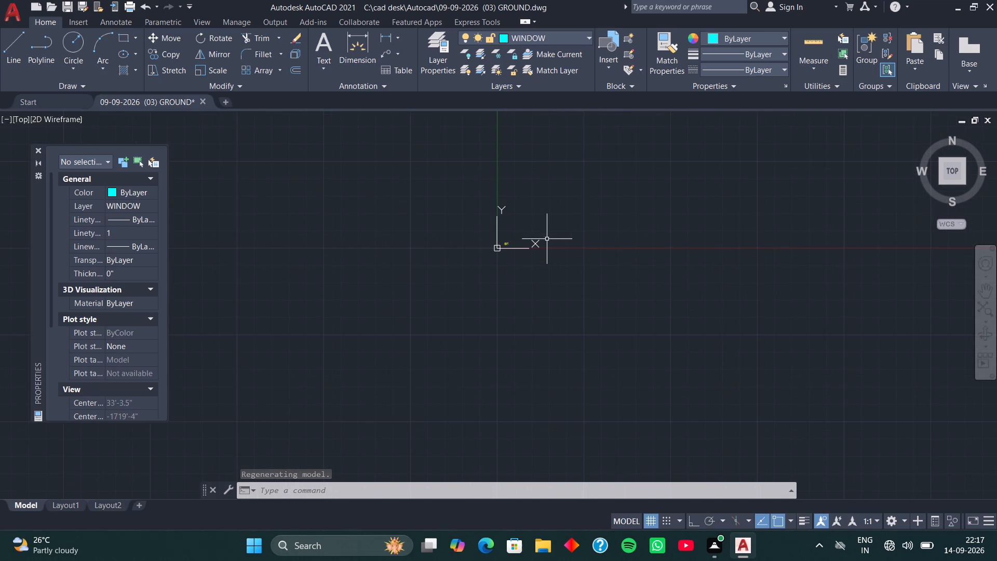
Find the two floor plans again and examine the bottom room with the staircase in the smaller plan.
scroll(547, 239, "down", 1)
scroll(547, 239, "up", 1)
scroll(547, 239, "down", 2)
scroll(547, 239, "up", 3)
scroll(547, 239, "down", 2)
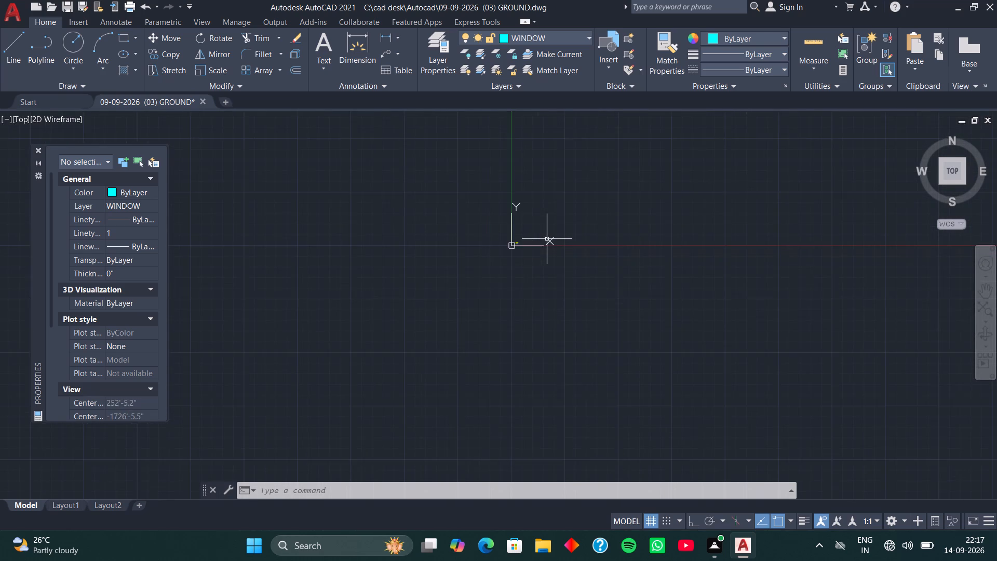
scroll(547, 239, "up", 3)
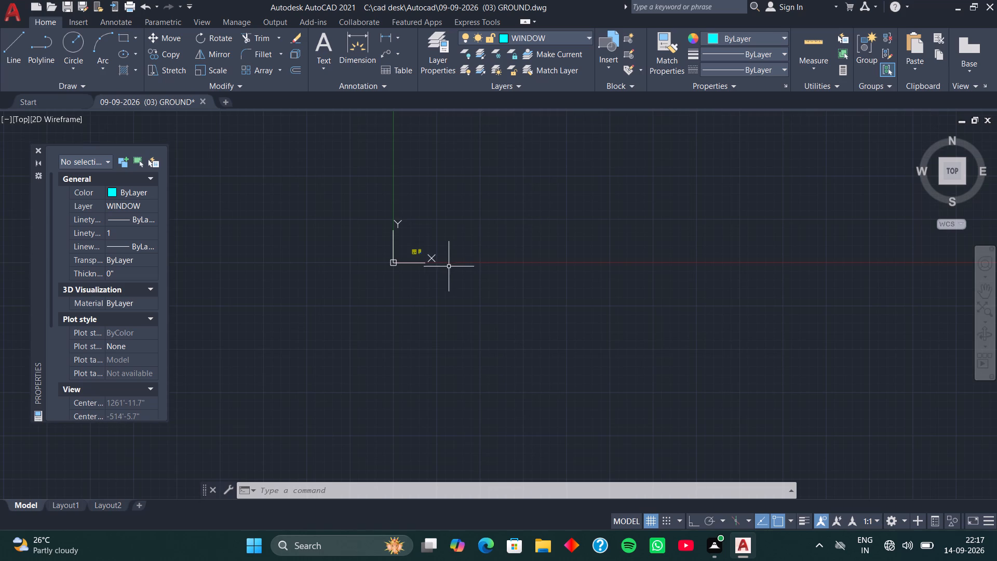
scroll(424, 241, "up", 3)
scroll(351, 298, "up", 2)
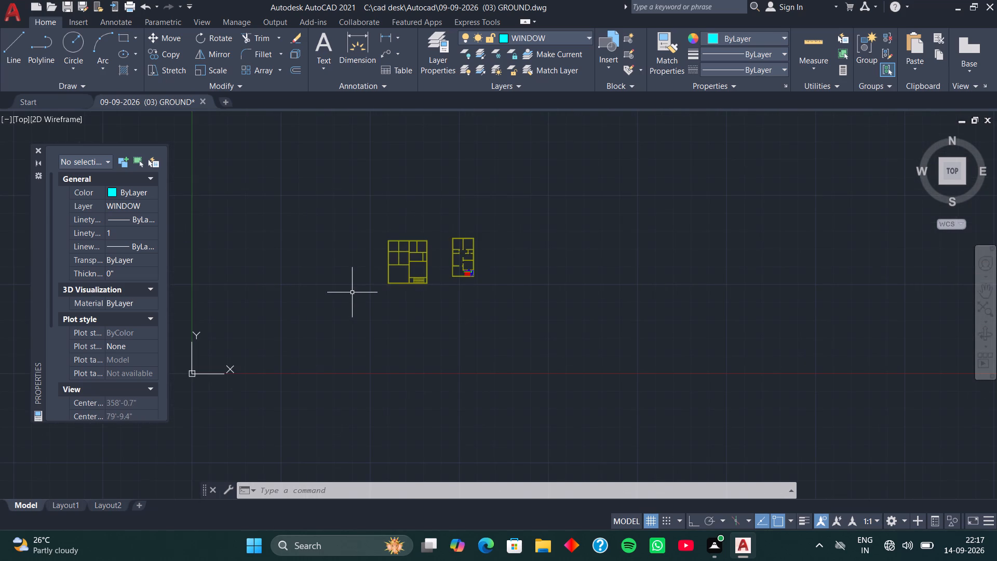
scroll(429, 209, "up", 2)
scroll(455, 340, "up", 1)
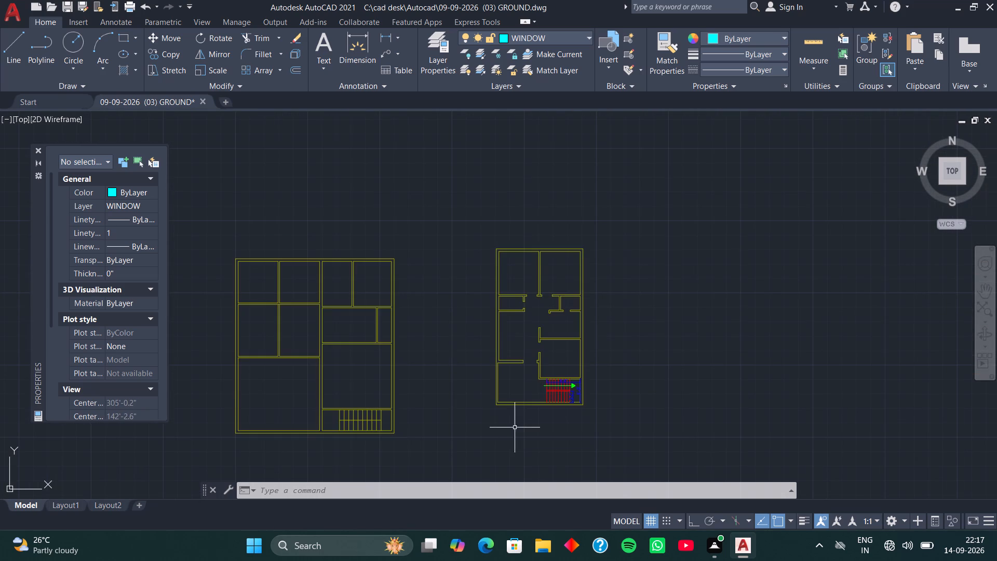
scroll(519, 430, "up", 2)
scroll(524, 421, "down", 1)
scroll(524, 420, "up", 1)
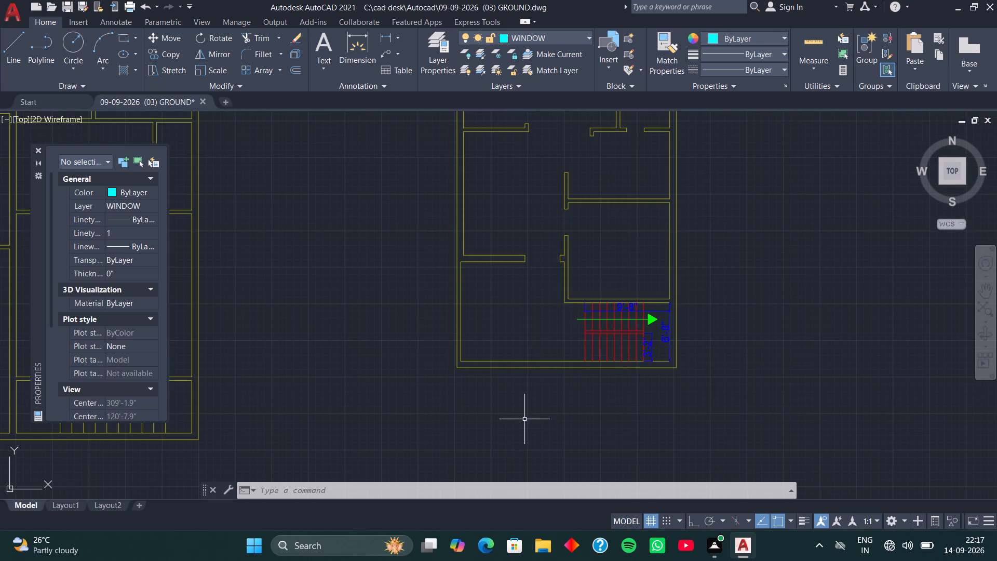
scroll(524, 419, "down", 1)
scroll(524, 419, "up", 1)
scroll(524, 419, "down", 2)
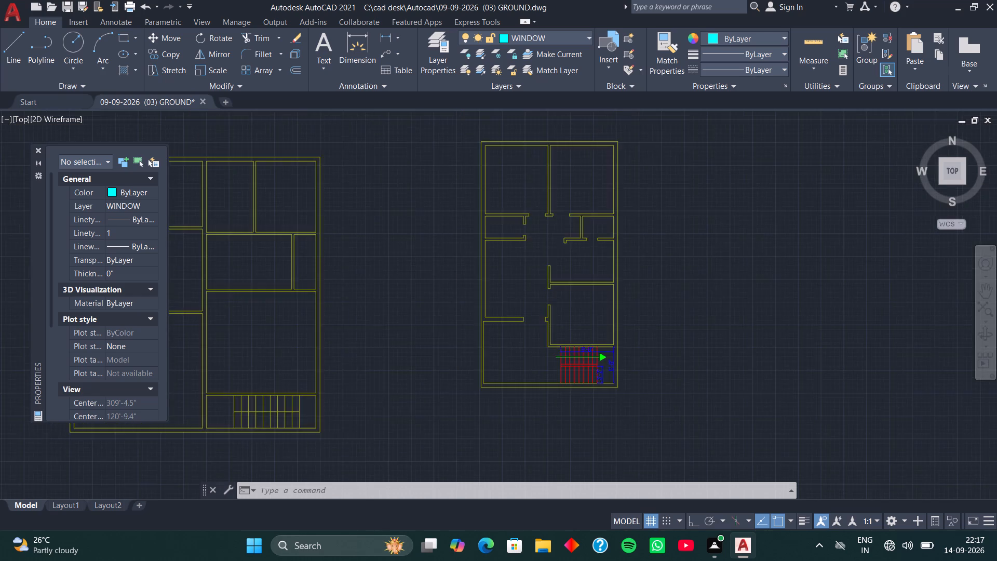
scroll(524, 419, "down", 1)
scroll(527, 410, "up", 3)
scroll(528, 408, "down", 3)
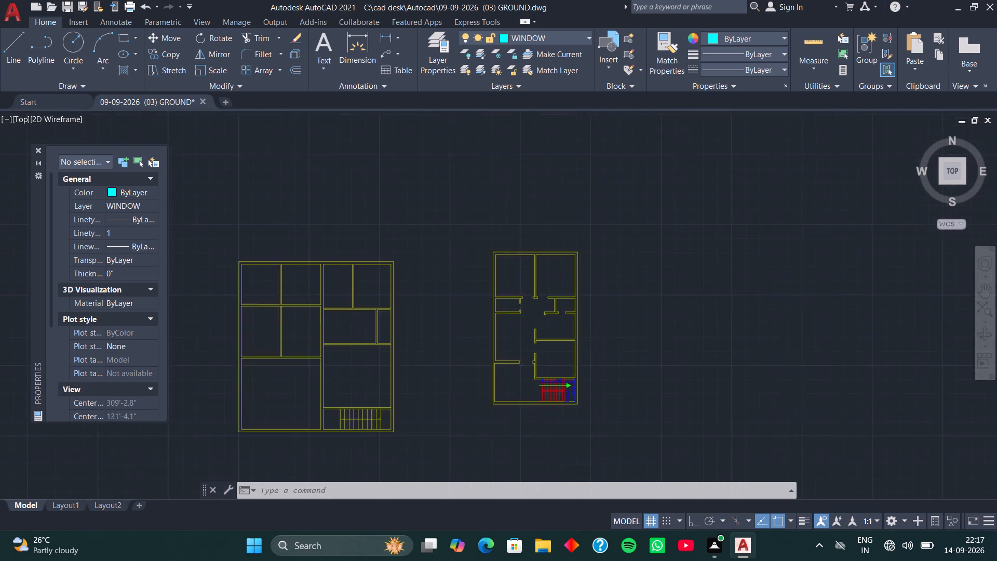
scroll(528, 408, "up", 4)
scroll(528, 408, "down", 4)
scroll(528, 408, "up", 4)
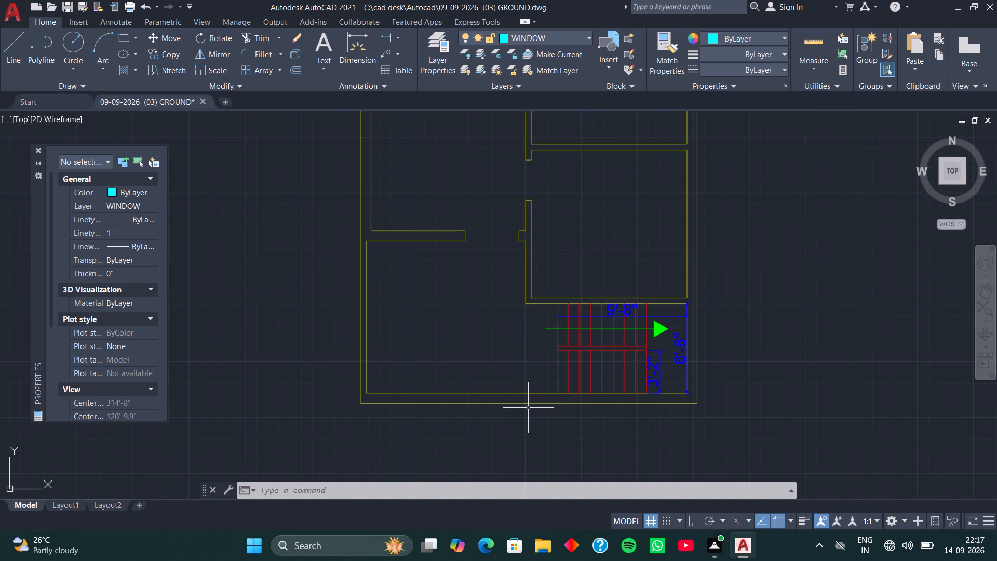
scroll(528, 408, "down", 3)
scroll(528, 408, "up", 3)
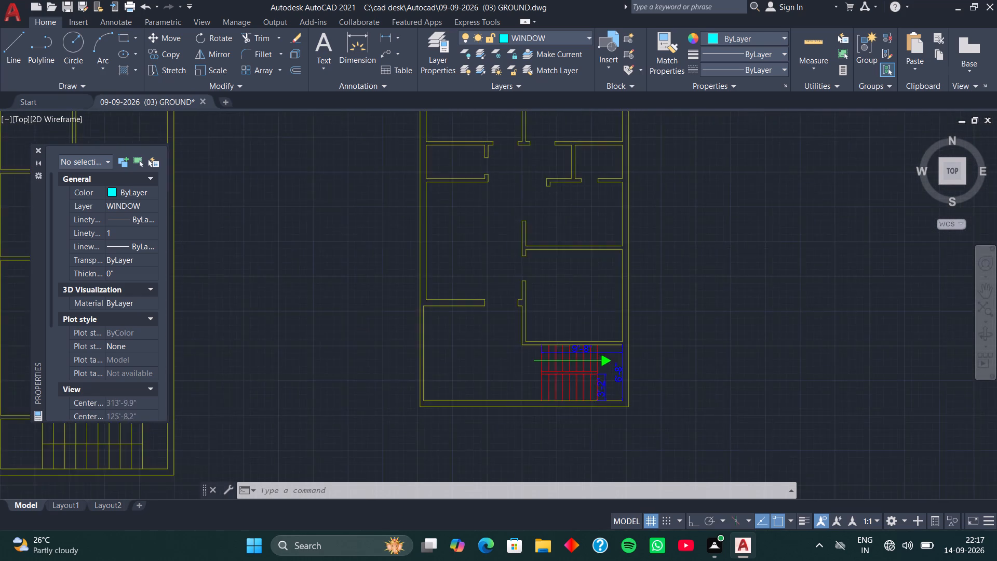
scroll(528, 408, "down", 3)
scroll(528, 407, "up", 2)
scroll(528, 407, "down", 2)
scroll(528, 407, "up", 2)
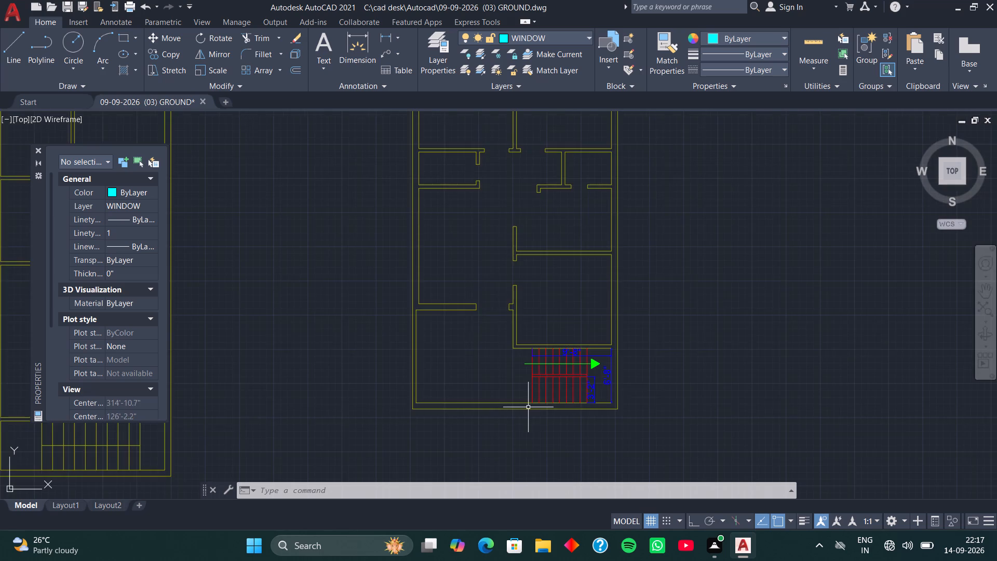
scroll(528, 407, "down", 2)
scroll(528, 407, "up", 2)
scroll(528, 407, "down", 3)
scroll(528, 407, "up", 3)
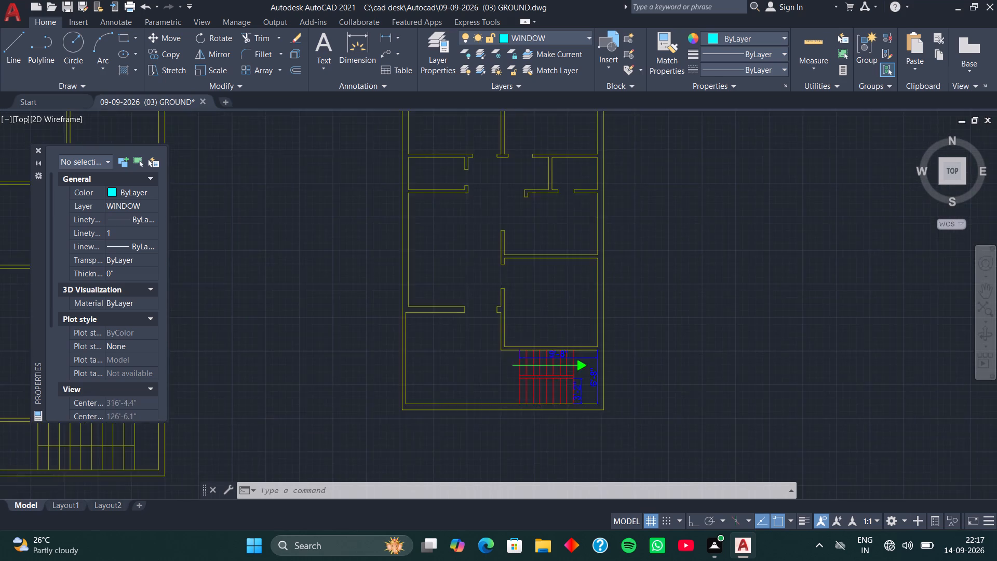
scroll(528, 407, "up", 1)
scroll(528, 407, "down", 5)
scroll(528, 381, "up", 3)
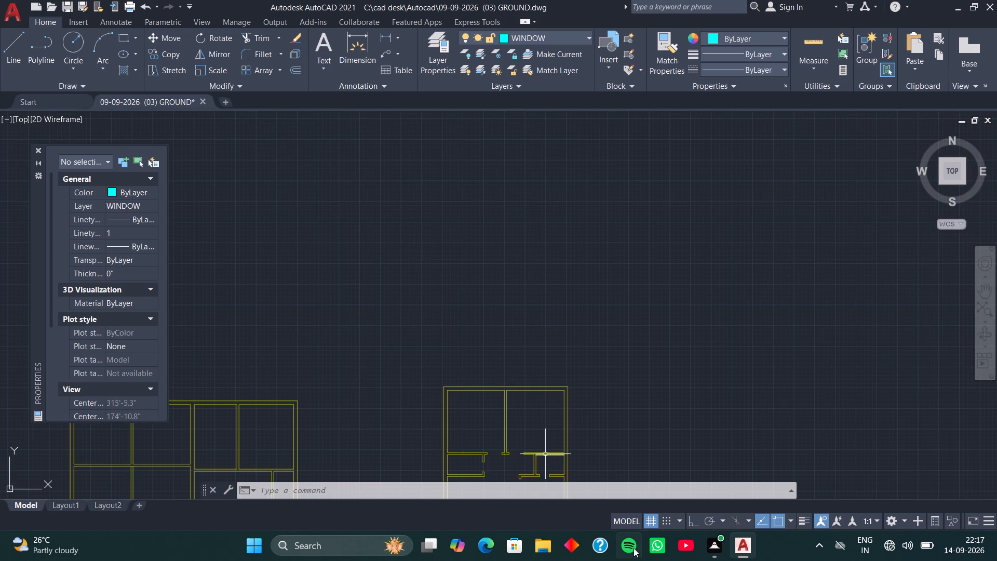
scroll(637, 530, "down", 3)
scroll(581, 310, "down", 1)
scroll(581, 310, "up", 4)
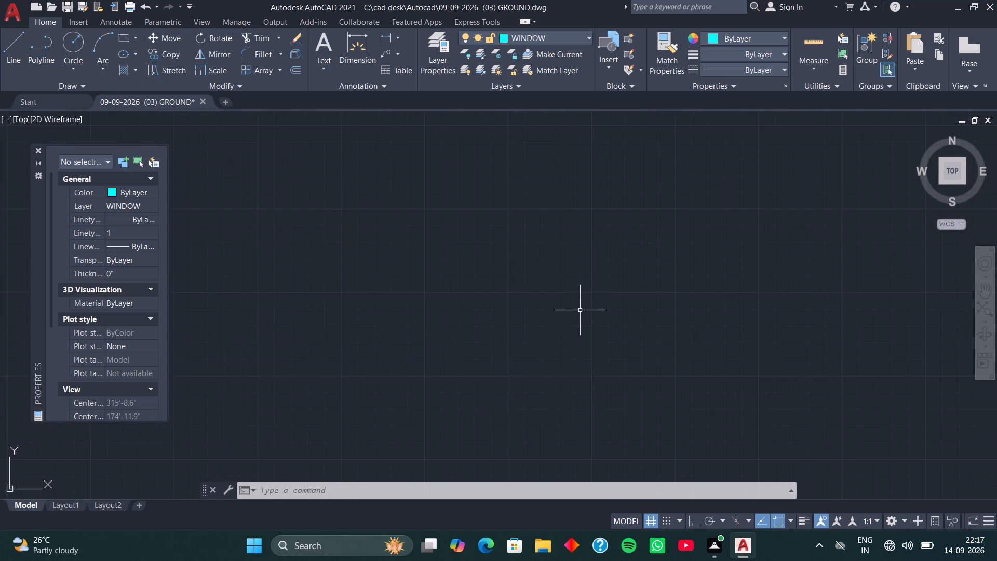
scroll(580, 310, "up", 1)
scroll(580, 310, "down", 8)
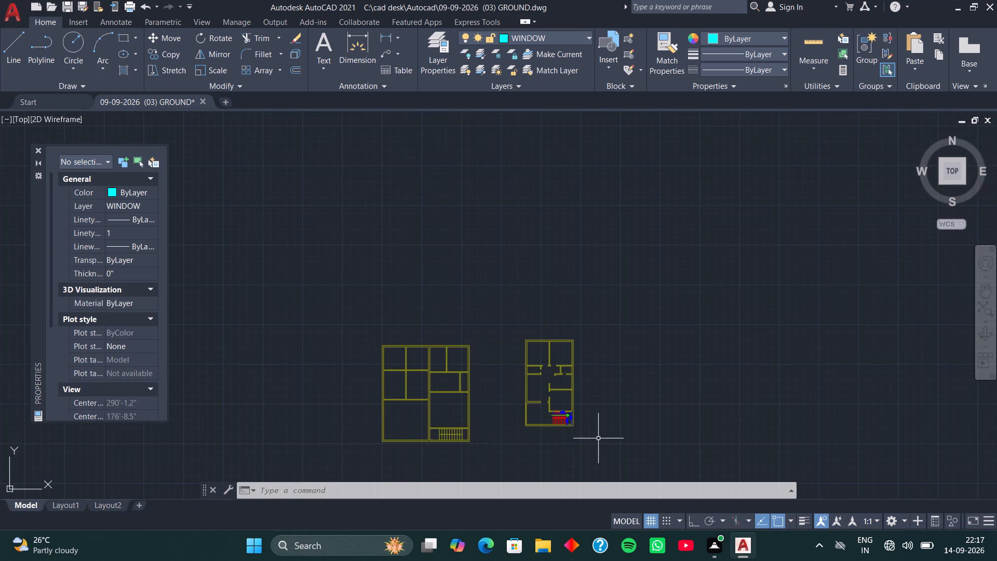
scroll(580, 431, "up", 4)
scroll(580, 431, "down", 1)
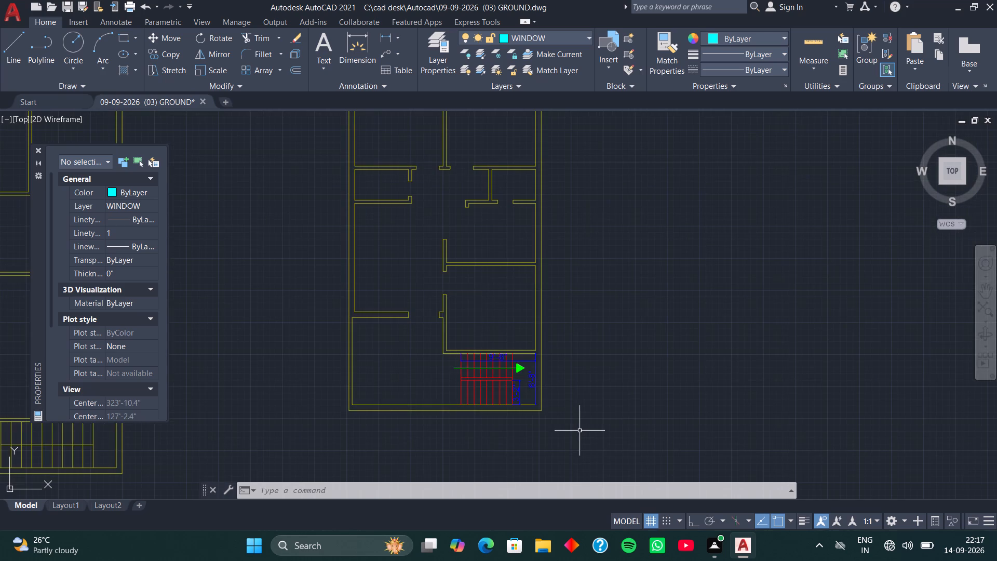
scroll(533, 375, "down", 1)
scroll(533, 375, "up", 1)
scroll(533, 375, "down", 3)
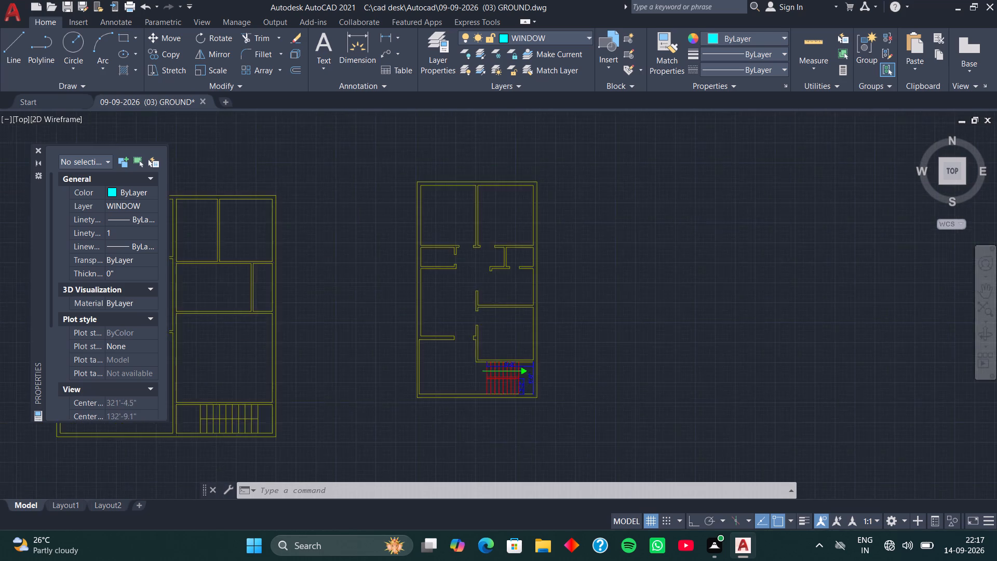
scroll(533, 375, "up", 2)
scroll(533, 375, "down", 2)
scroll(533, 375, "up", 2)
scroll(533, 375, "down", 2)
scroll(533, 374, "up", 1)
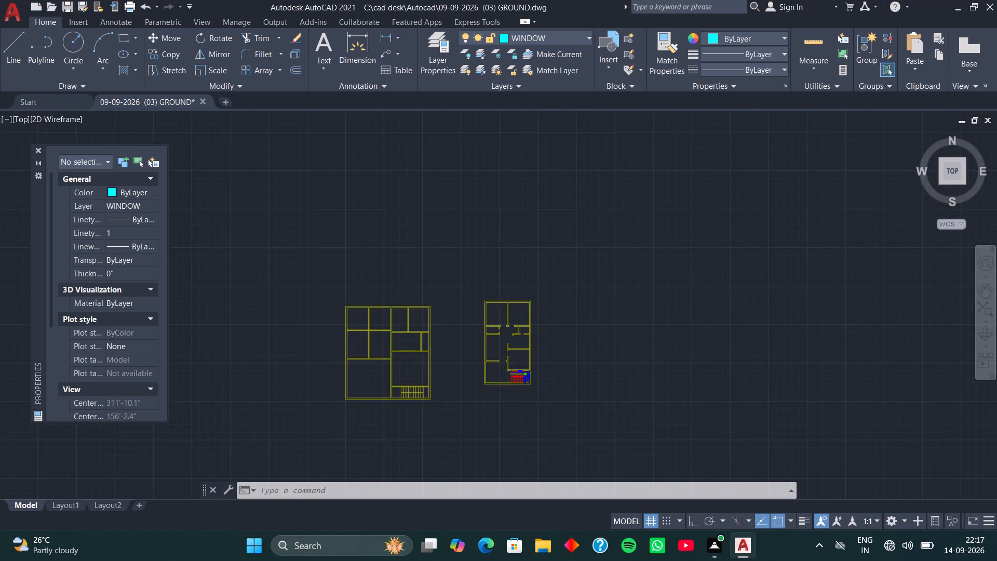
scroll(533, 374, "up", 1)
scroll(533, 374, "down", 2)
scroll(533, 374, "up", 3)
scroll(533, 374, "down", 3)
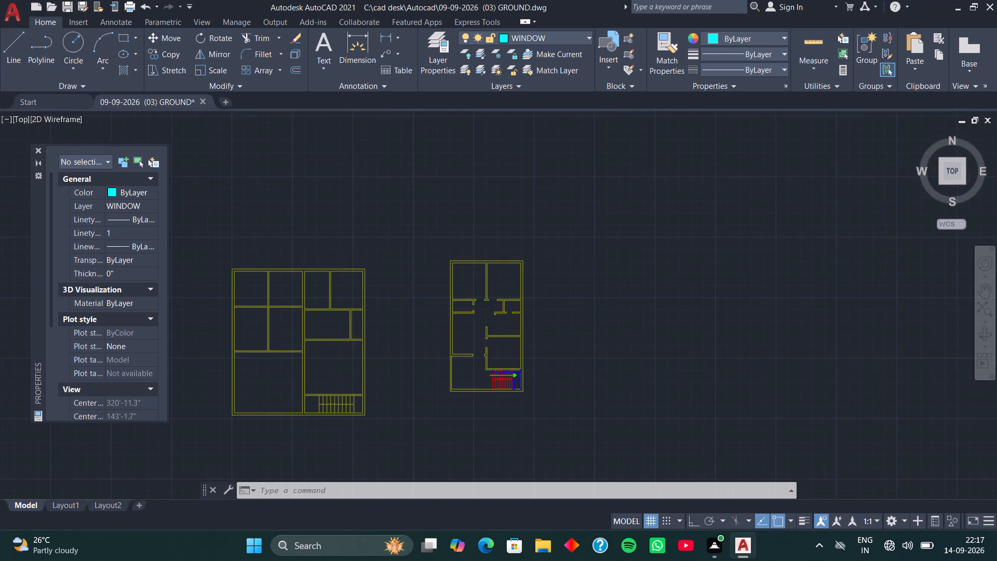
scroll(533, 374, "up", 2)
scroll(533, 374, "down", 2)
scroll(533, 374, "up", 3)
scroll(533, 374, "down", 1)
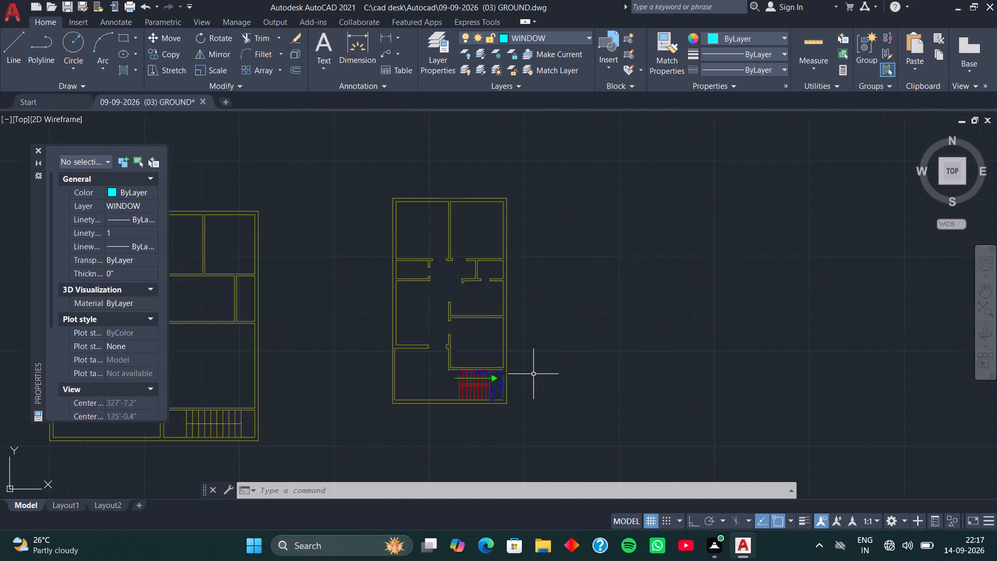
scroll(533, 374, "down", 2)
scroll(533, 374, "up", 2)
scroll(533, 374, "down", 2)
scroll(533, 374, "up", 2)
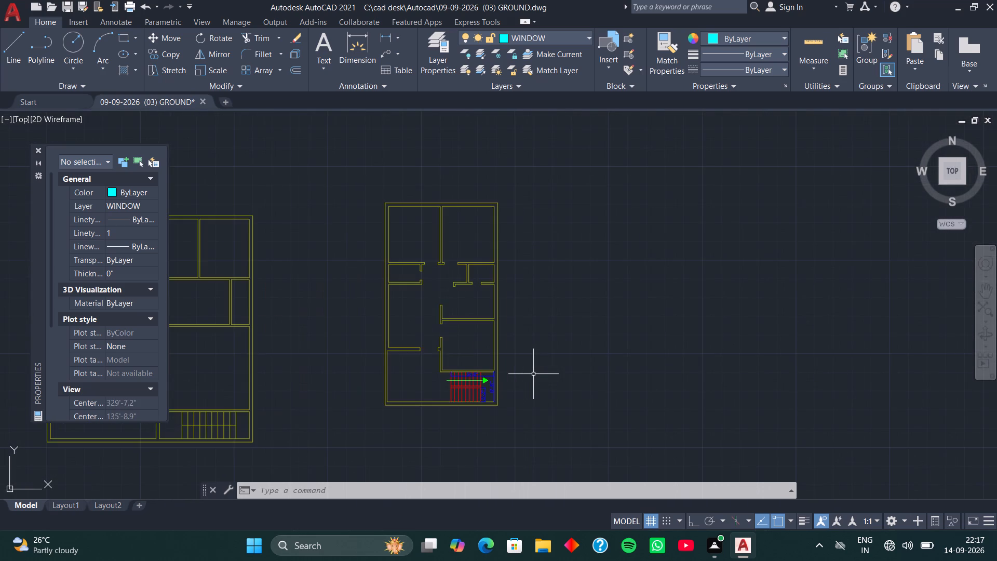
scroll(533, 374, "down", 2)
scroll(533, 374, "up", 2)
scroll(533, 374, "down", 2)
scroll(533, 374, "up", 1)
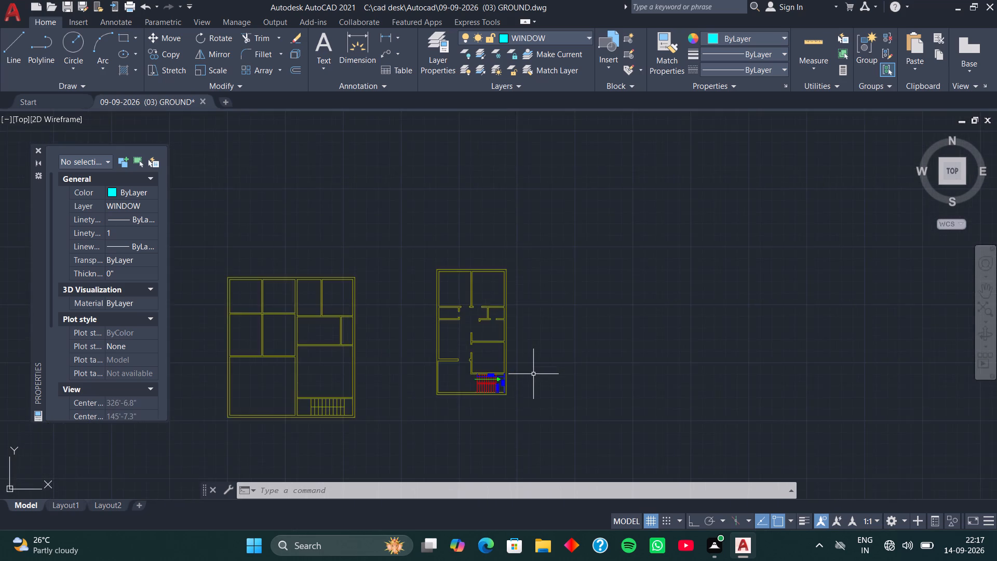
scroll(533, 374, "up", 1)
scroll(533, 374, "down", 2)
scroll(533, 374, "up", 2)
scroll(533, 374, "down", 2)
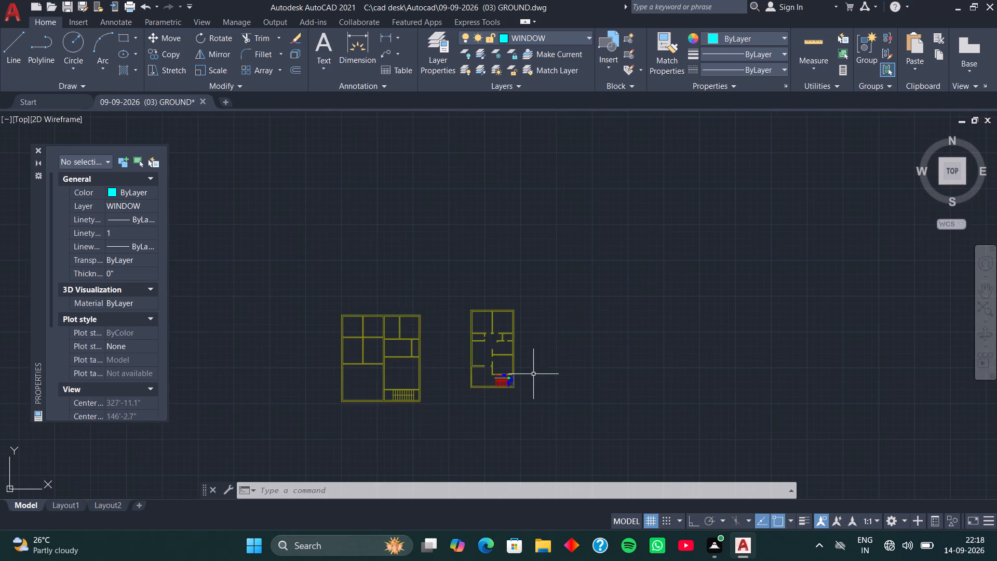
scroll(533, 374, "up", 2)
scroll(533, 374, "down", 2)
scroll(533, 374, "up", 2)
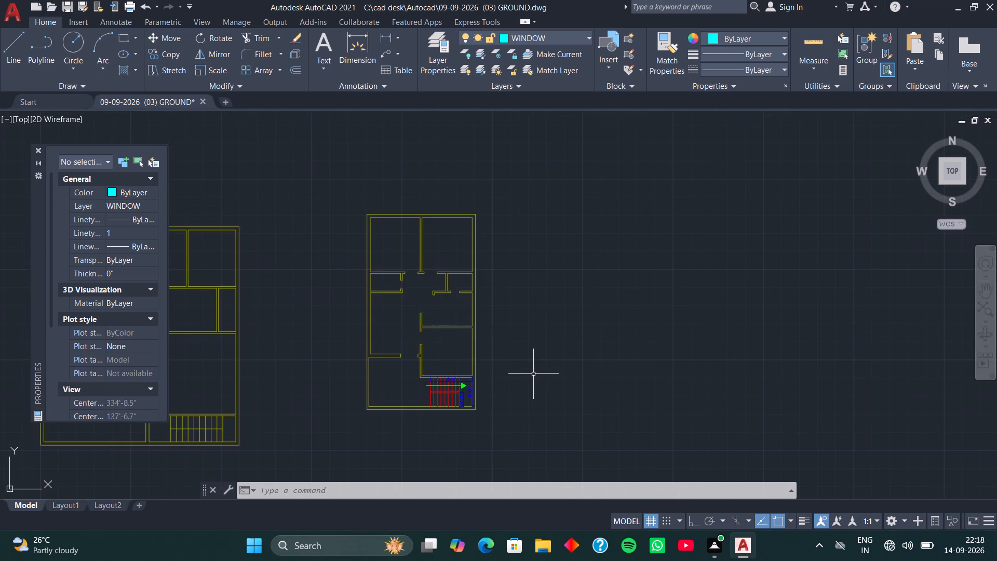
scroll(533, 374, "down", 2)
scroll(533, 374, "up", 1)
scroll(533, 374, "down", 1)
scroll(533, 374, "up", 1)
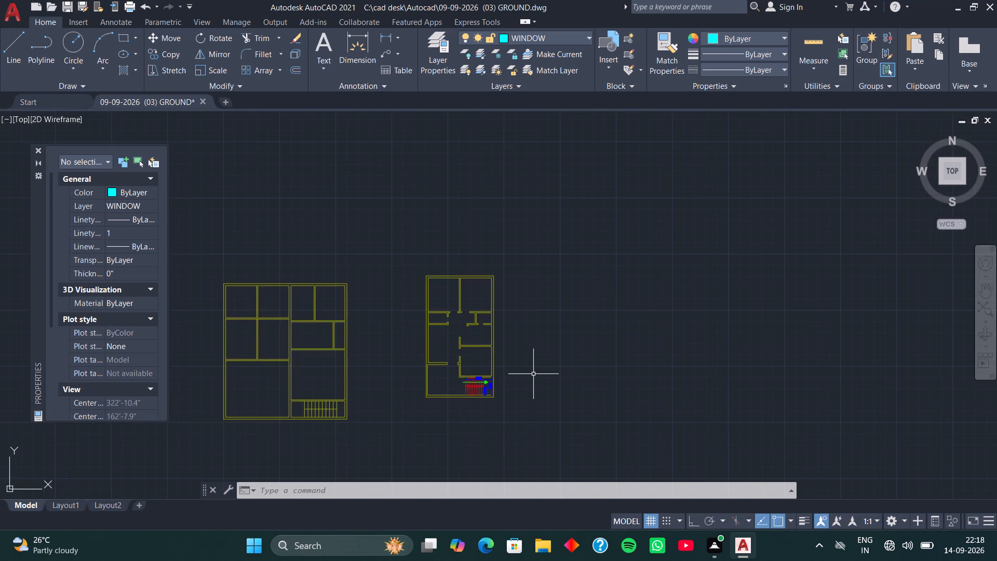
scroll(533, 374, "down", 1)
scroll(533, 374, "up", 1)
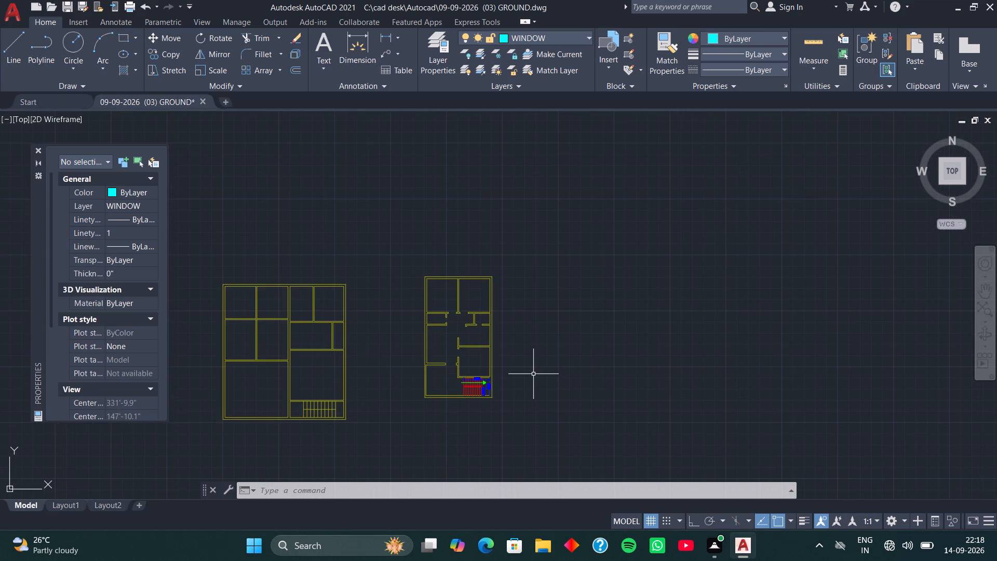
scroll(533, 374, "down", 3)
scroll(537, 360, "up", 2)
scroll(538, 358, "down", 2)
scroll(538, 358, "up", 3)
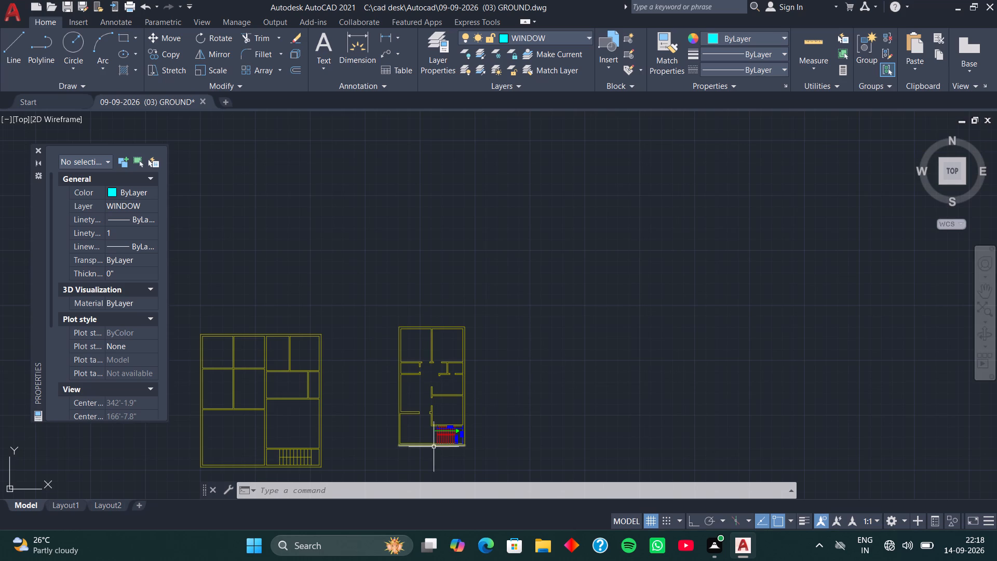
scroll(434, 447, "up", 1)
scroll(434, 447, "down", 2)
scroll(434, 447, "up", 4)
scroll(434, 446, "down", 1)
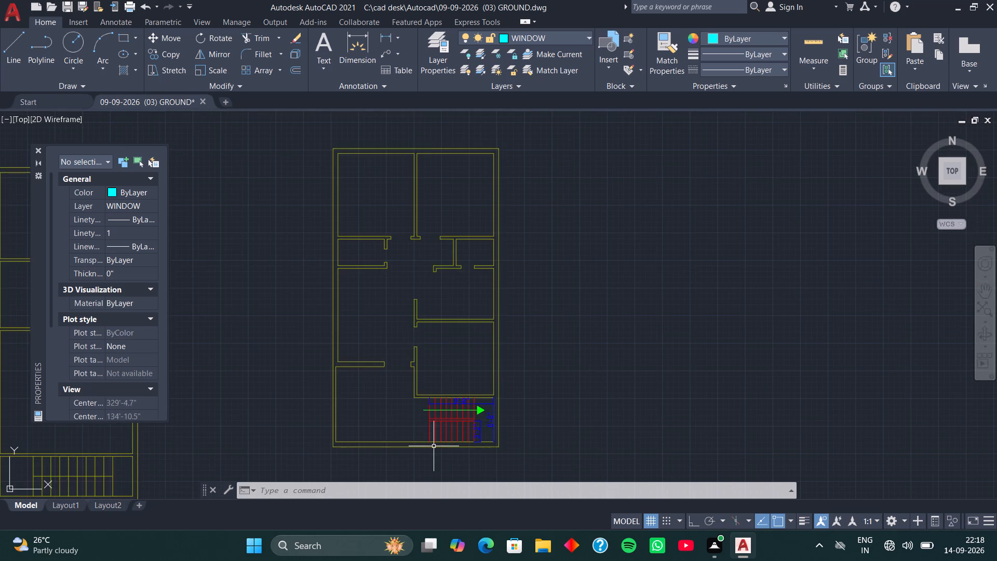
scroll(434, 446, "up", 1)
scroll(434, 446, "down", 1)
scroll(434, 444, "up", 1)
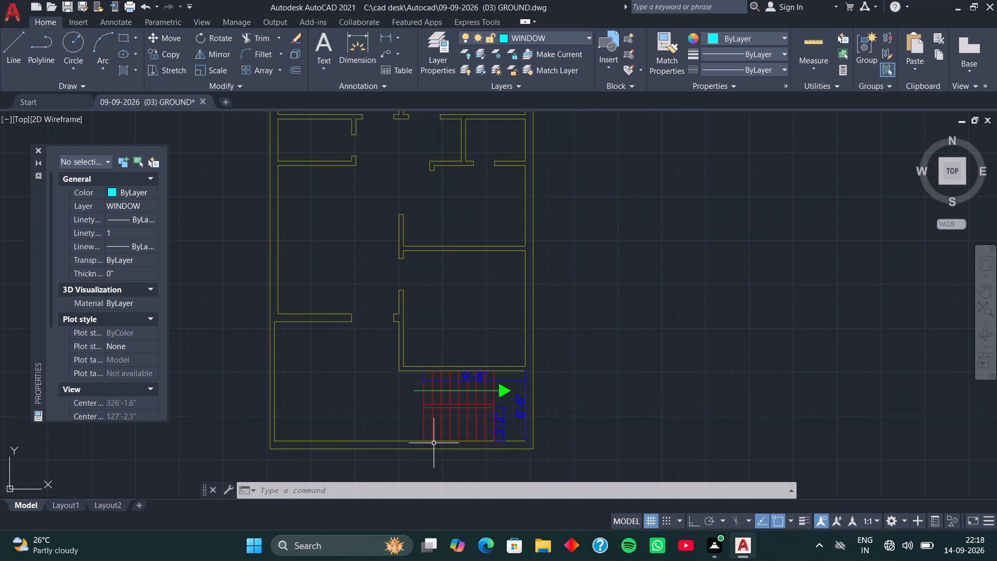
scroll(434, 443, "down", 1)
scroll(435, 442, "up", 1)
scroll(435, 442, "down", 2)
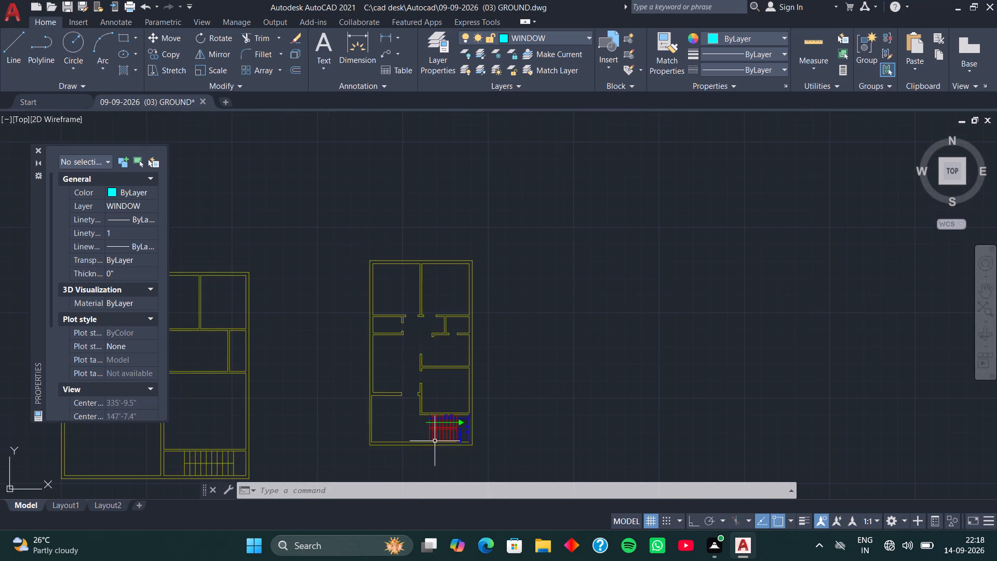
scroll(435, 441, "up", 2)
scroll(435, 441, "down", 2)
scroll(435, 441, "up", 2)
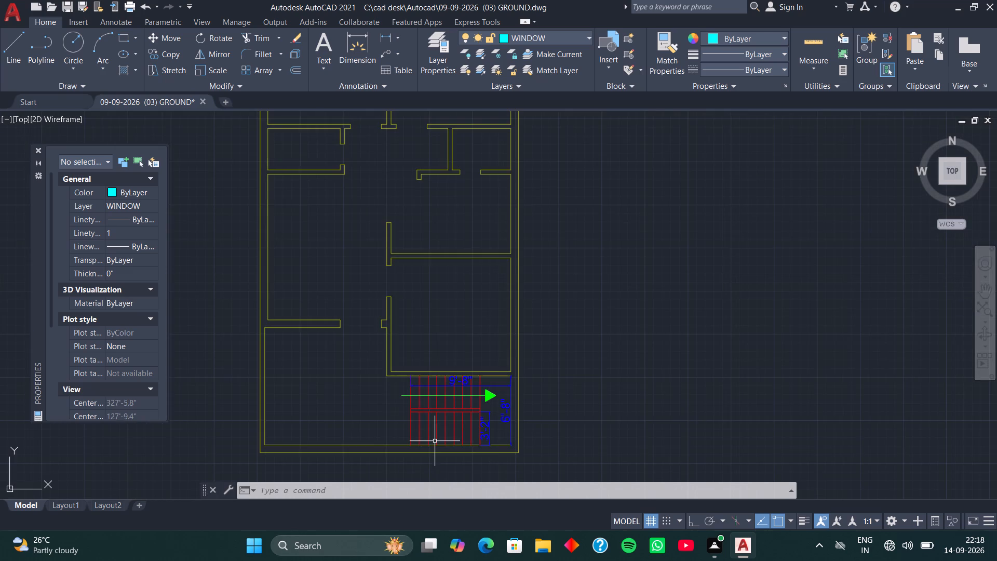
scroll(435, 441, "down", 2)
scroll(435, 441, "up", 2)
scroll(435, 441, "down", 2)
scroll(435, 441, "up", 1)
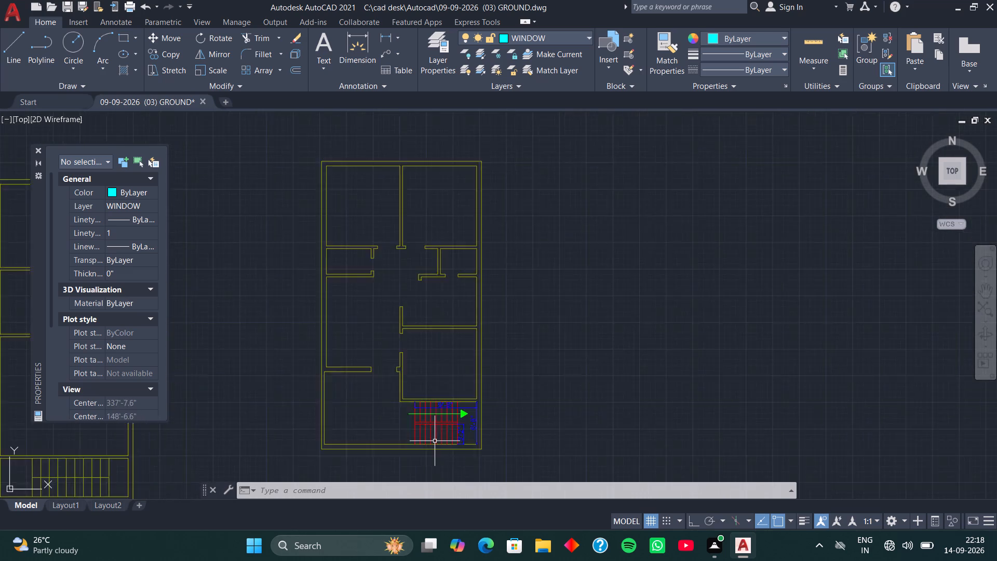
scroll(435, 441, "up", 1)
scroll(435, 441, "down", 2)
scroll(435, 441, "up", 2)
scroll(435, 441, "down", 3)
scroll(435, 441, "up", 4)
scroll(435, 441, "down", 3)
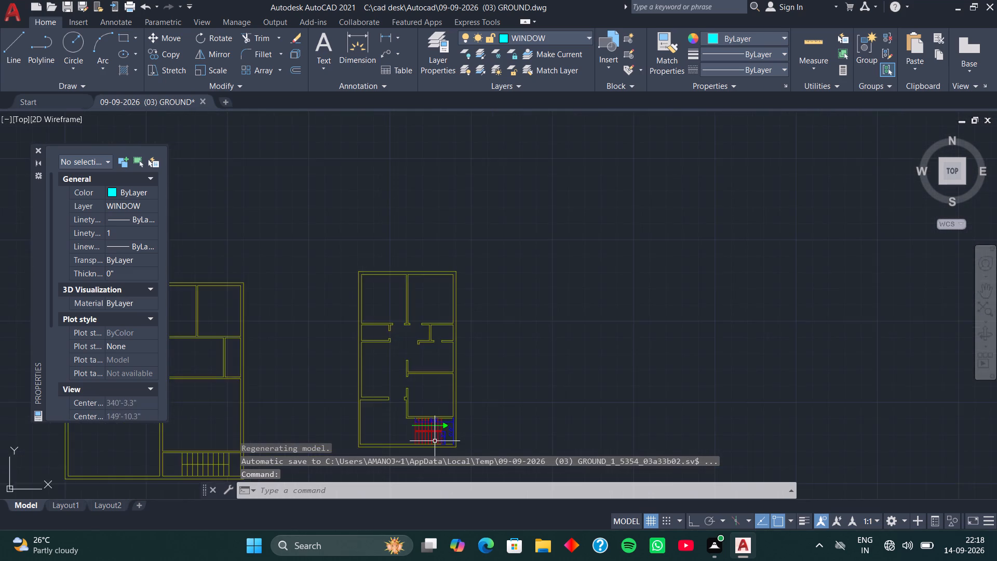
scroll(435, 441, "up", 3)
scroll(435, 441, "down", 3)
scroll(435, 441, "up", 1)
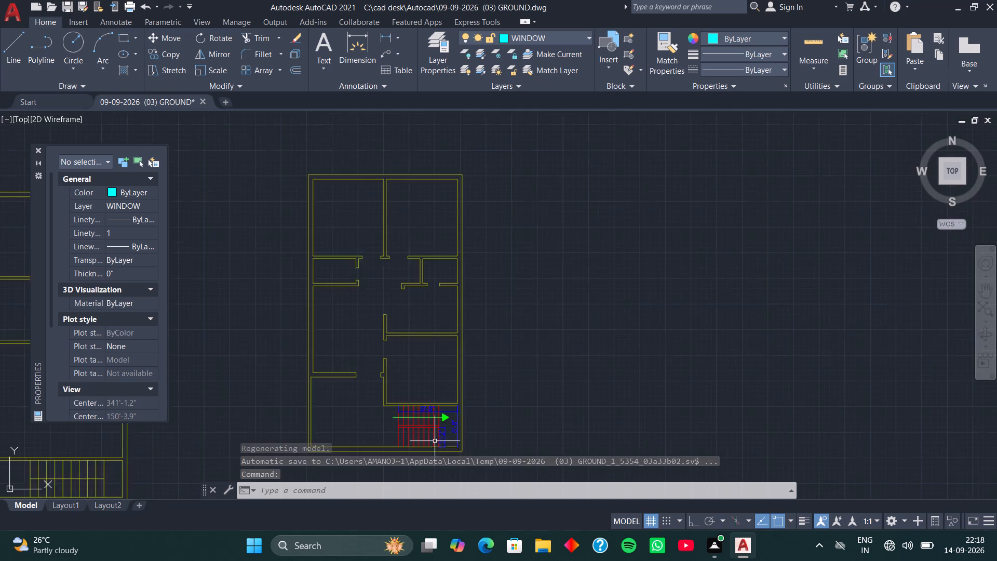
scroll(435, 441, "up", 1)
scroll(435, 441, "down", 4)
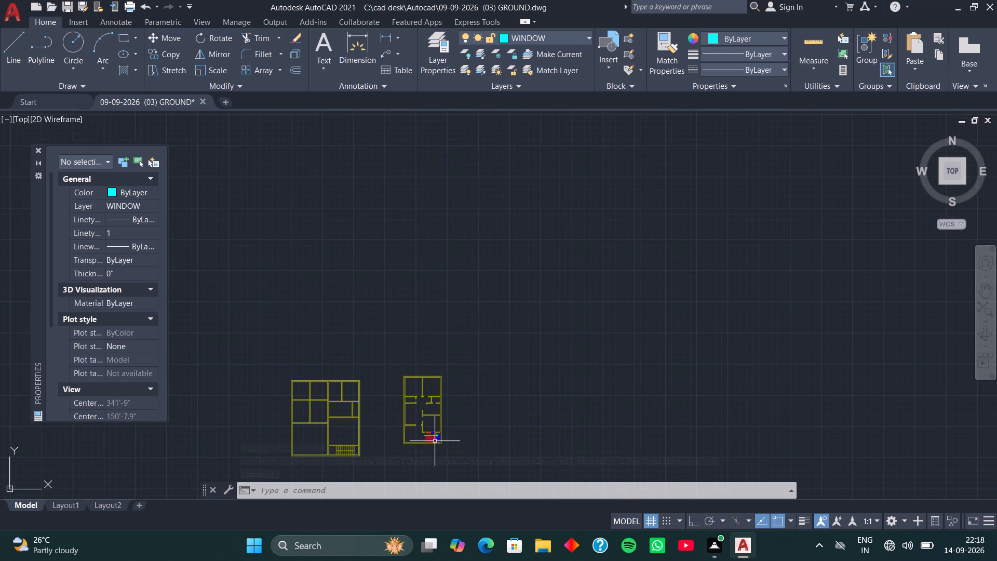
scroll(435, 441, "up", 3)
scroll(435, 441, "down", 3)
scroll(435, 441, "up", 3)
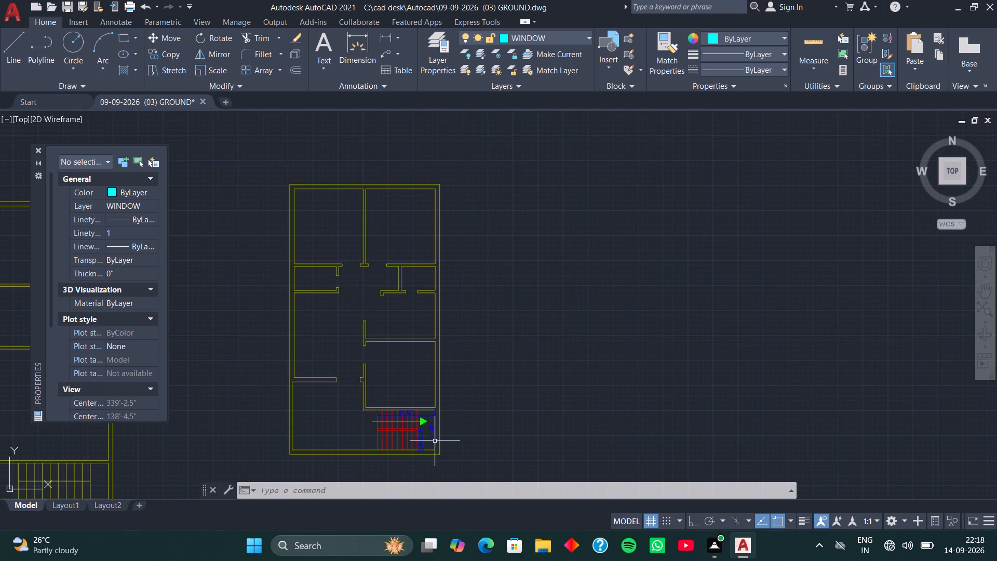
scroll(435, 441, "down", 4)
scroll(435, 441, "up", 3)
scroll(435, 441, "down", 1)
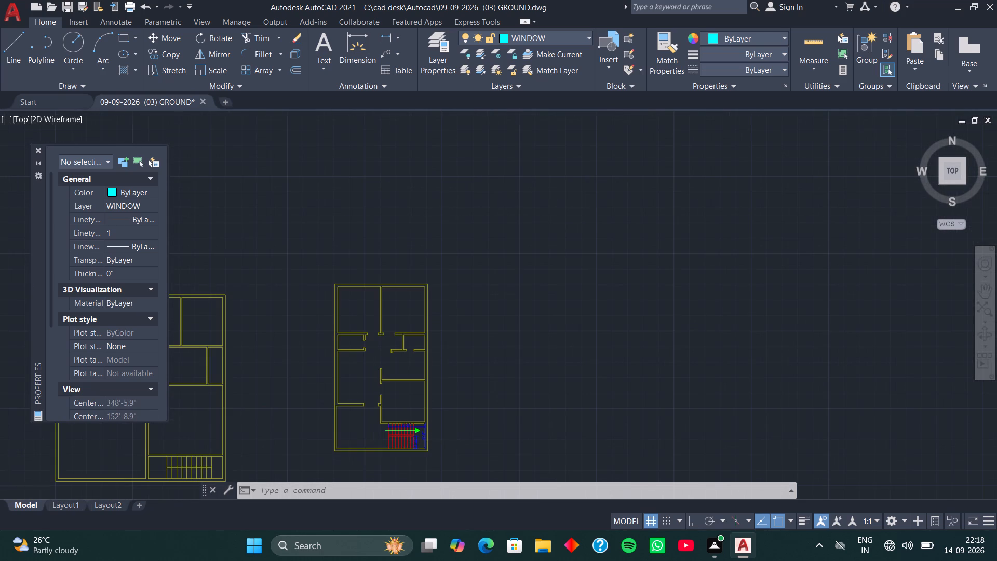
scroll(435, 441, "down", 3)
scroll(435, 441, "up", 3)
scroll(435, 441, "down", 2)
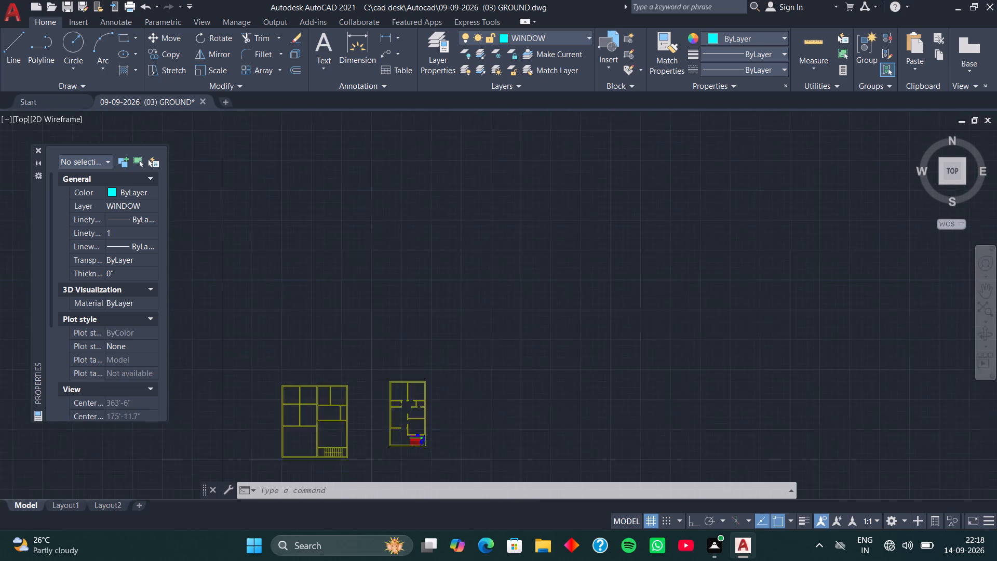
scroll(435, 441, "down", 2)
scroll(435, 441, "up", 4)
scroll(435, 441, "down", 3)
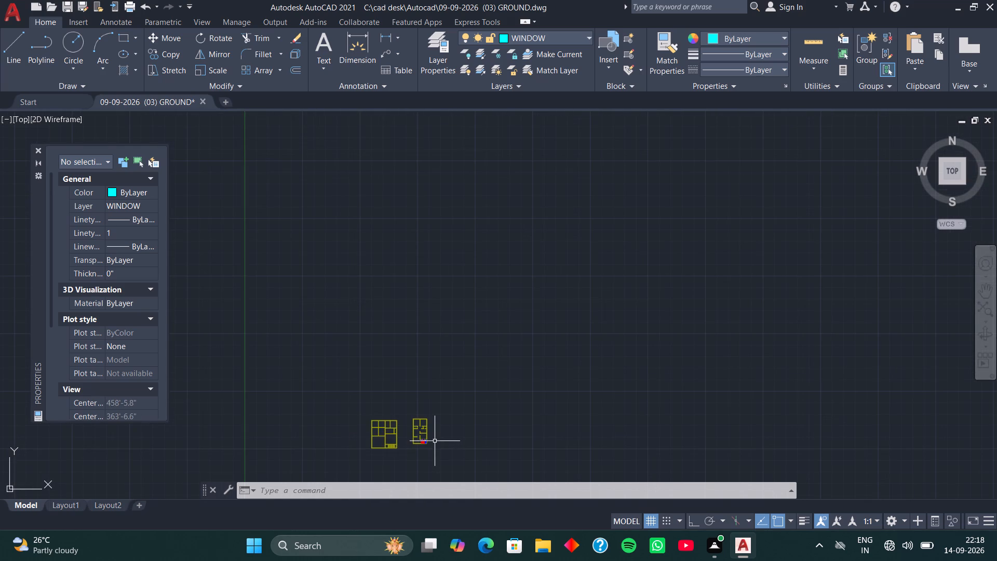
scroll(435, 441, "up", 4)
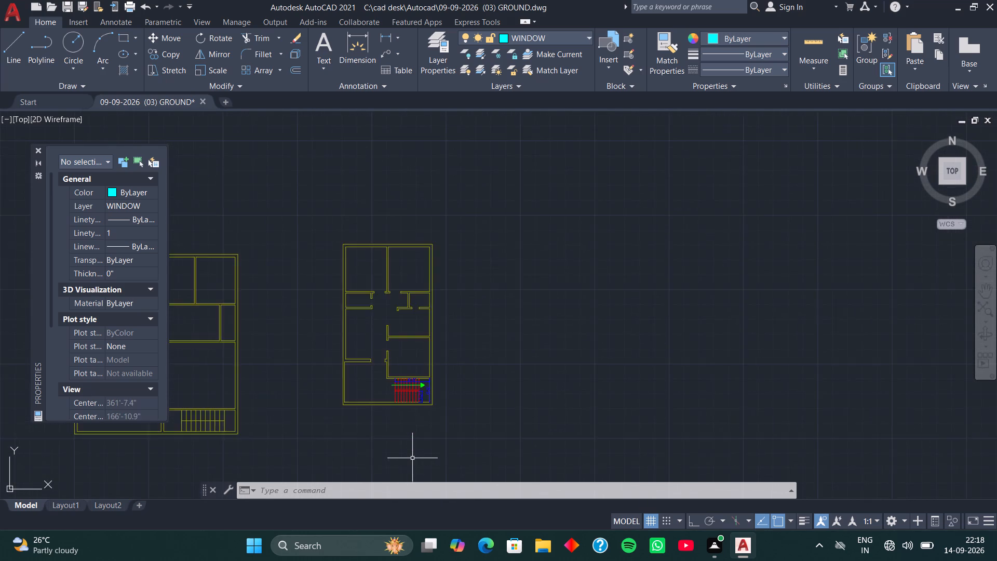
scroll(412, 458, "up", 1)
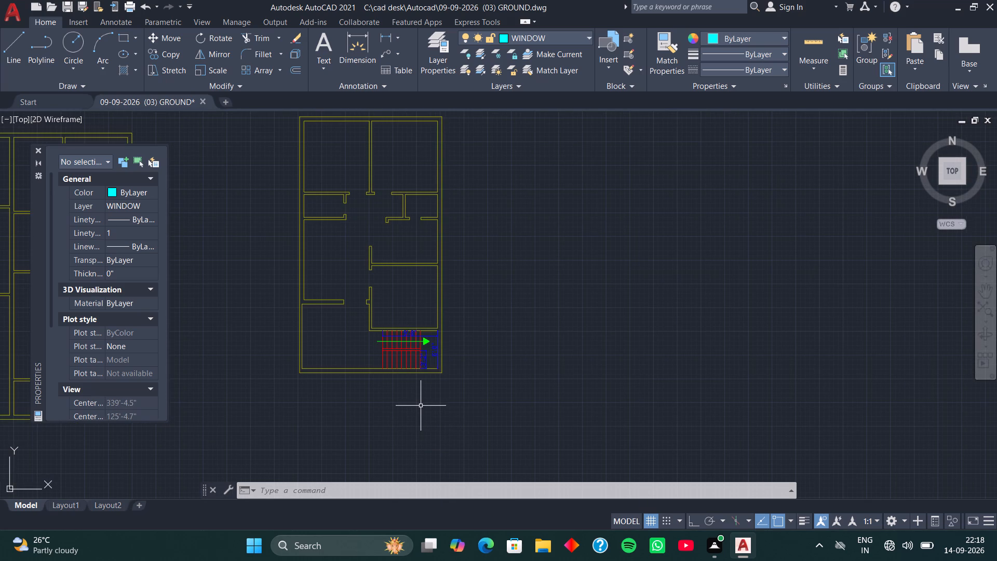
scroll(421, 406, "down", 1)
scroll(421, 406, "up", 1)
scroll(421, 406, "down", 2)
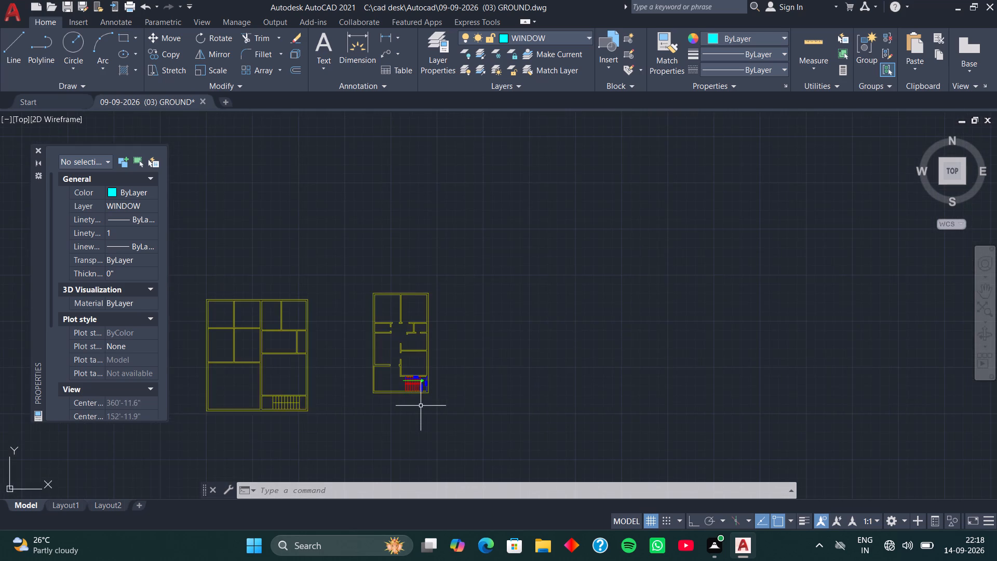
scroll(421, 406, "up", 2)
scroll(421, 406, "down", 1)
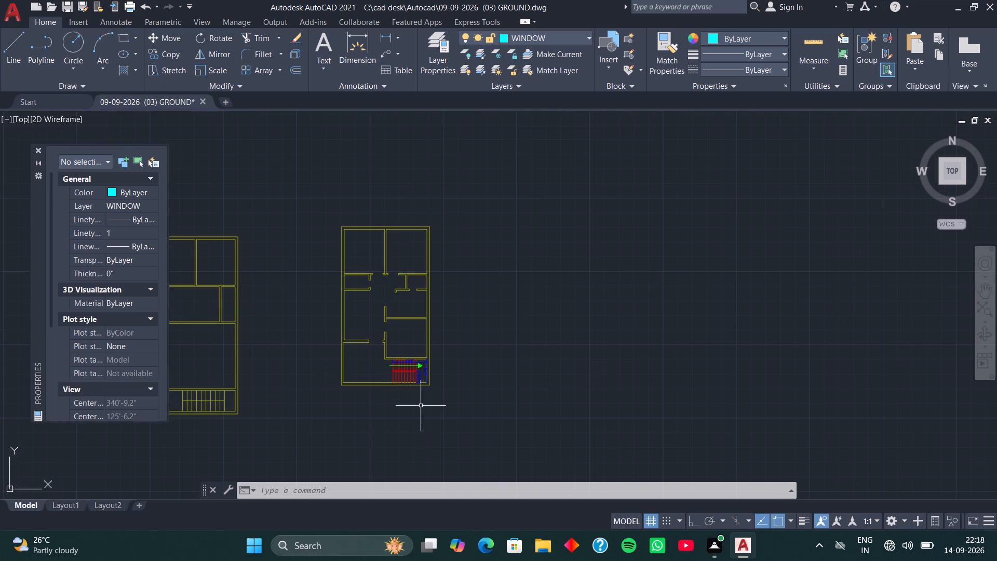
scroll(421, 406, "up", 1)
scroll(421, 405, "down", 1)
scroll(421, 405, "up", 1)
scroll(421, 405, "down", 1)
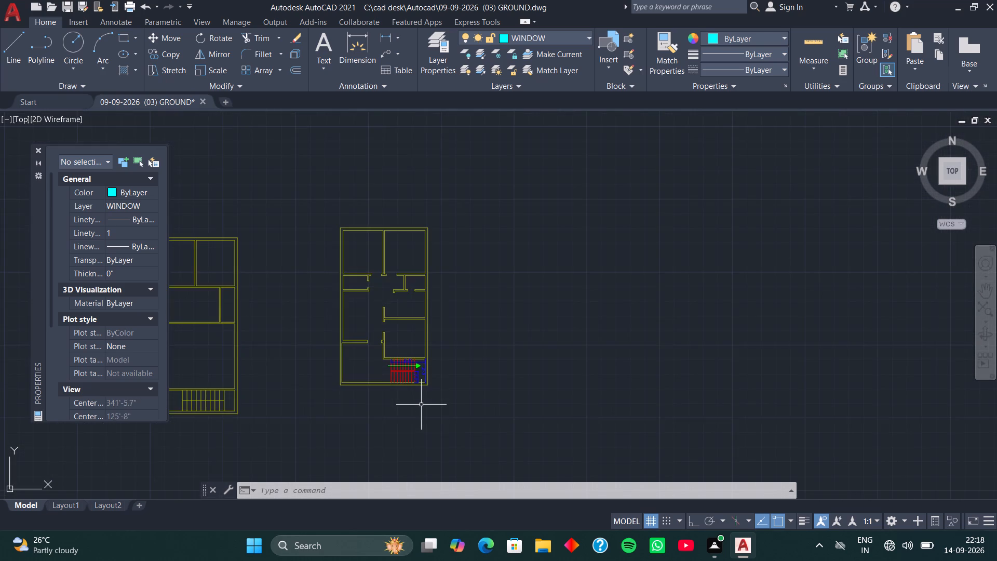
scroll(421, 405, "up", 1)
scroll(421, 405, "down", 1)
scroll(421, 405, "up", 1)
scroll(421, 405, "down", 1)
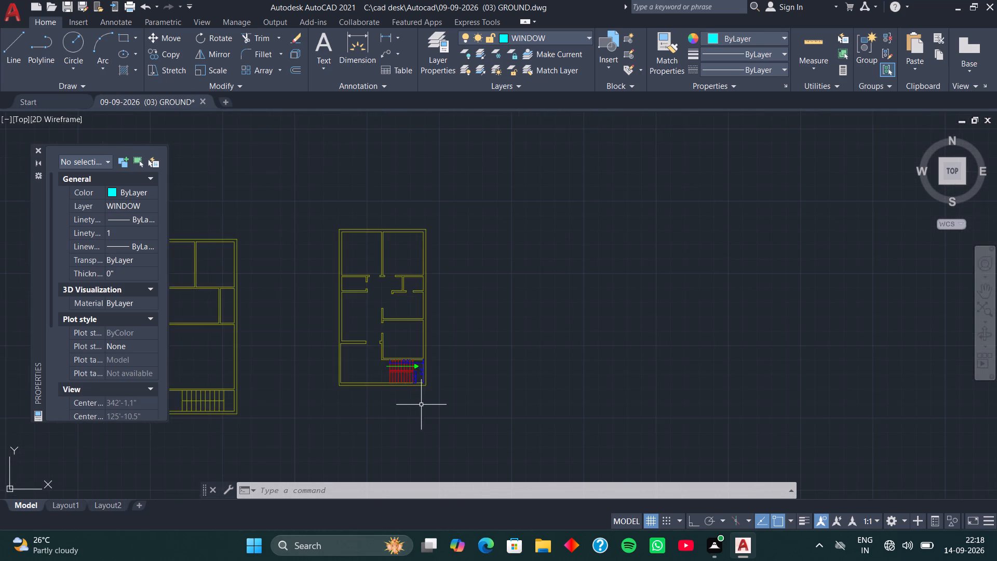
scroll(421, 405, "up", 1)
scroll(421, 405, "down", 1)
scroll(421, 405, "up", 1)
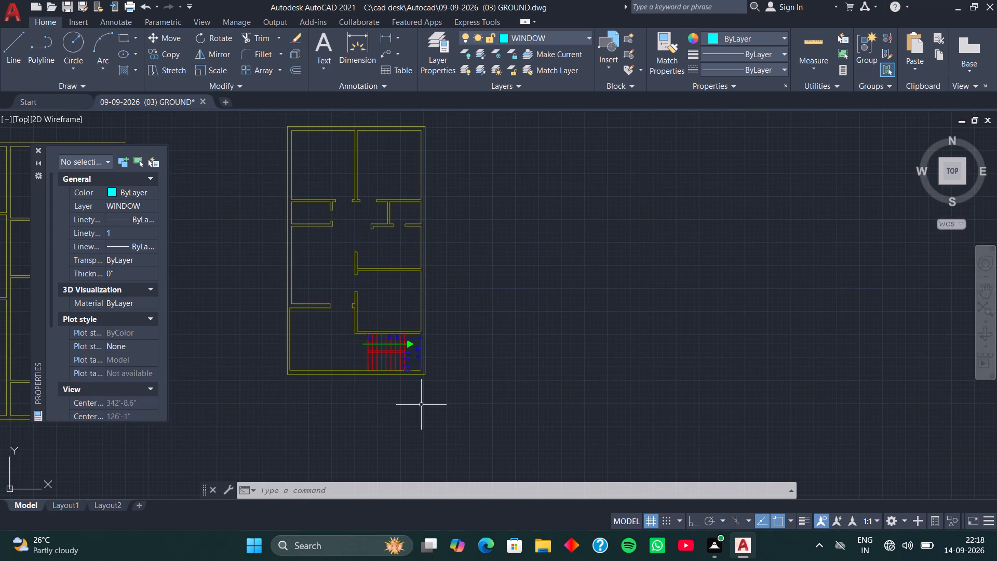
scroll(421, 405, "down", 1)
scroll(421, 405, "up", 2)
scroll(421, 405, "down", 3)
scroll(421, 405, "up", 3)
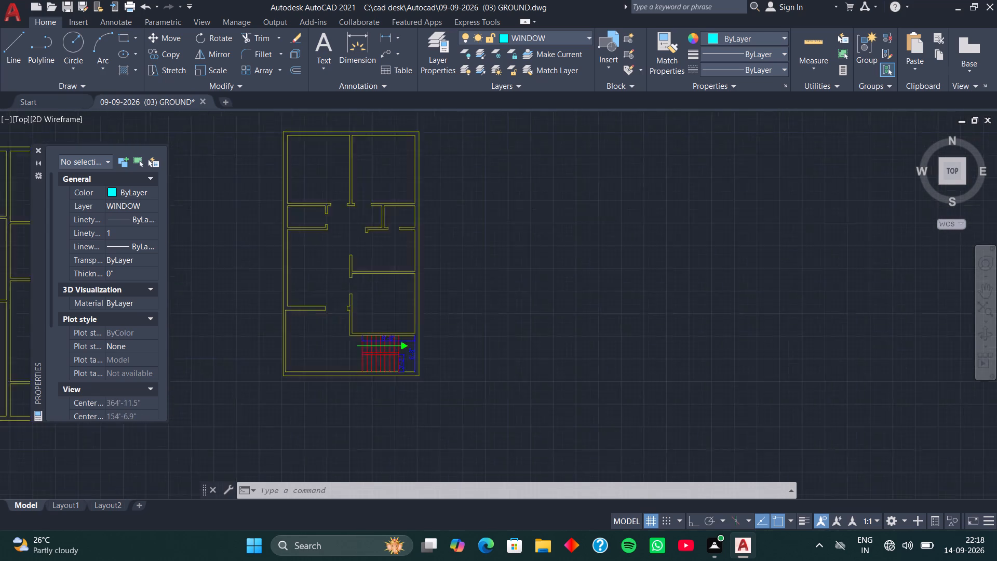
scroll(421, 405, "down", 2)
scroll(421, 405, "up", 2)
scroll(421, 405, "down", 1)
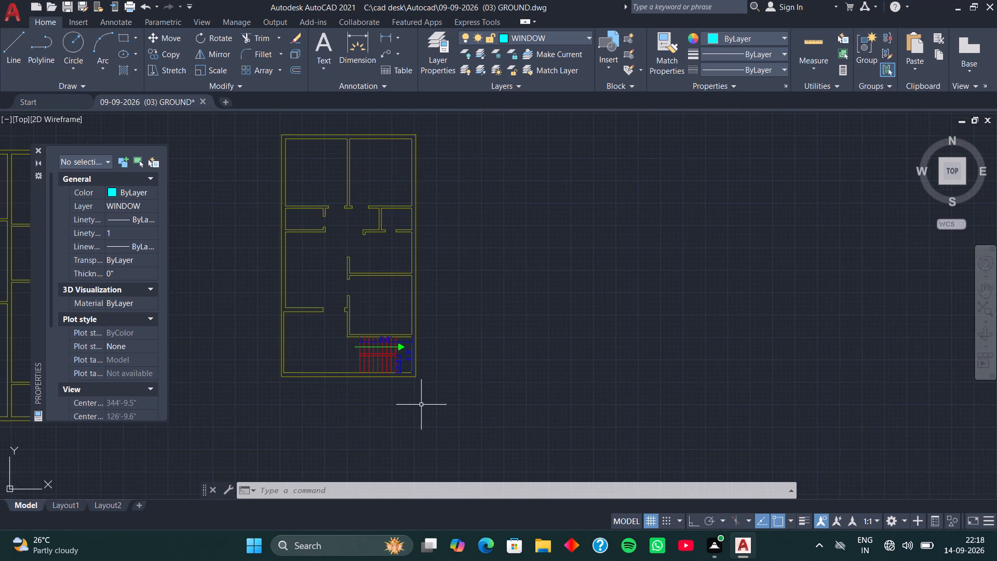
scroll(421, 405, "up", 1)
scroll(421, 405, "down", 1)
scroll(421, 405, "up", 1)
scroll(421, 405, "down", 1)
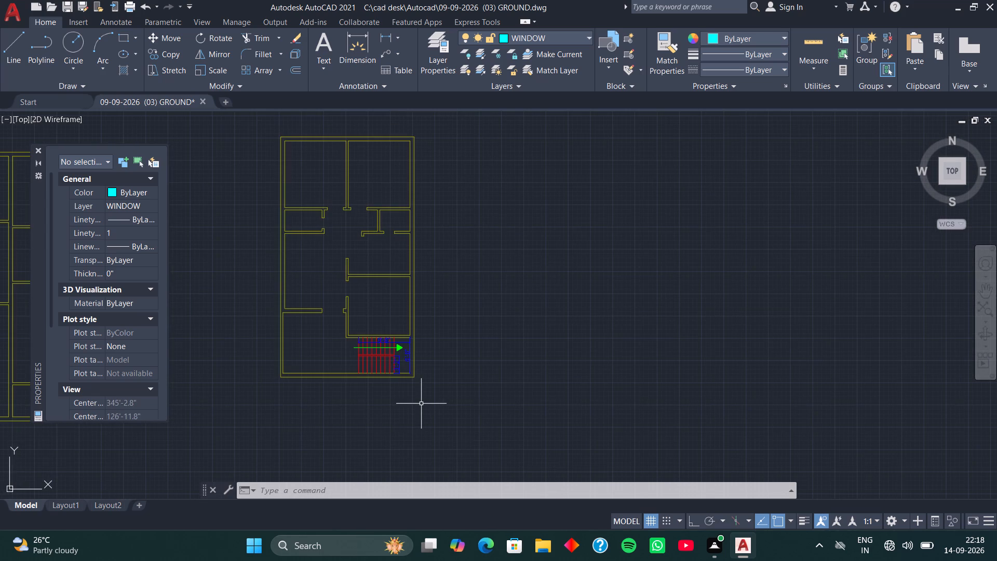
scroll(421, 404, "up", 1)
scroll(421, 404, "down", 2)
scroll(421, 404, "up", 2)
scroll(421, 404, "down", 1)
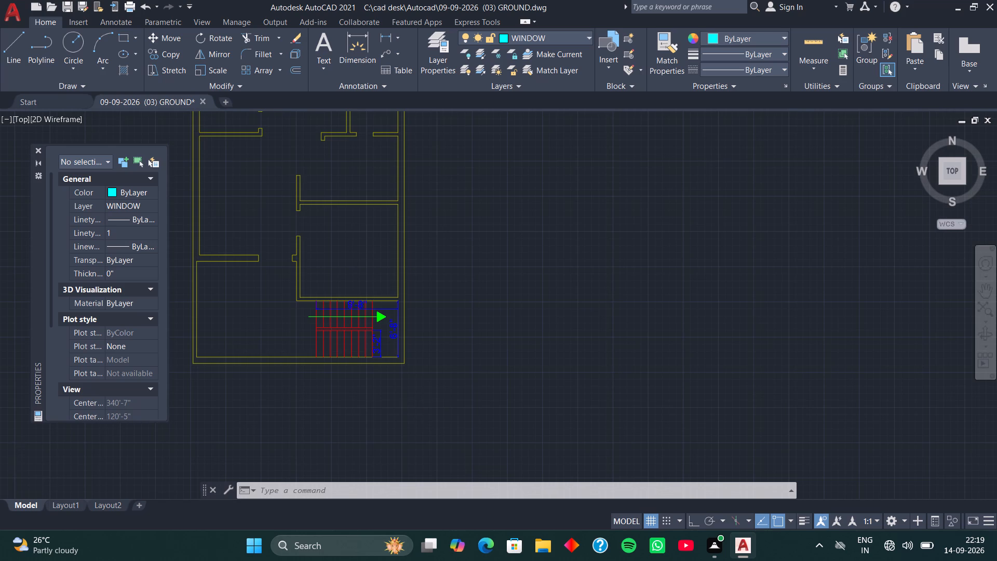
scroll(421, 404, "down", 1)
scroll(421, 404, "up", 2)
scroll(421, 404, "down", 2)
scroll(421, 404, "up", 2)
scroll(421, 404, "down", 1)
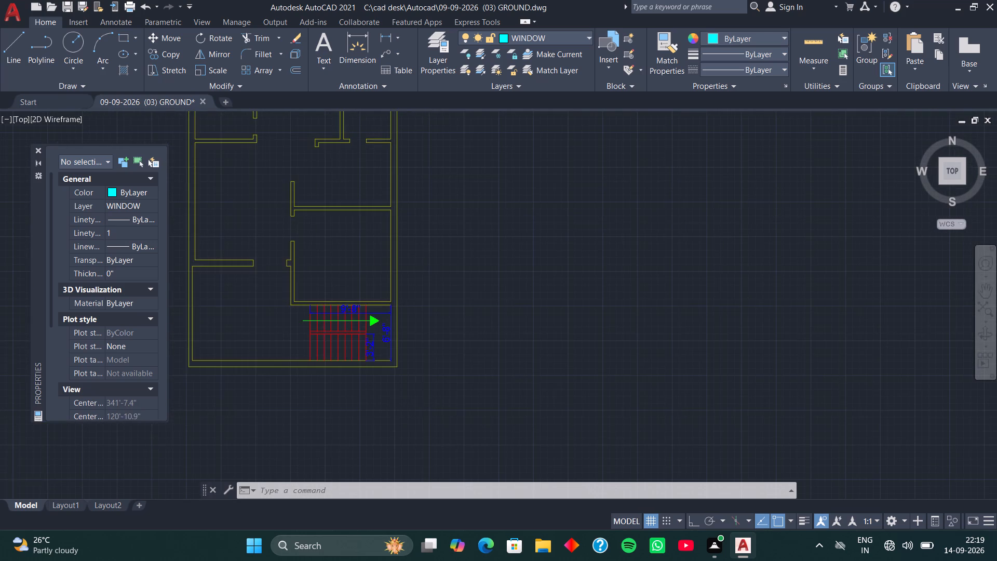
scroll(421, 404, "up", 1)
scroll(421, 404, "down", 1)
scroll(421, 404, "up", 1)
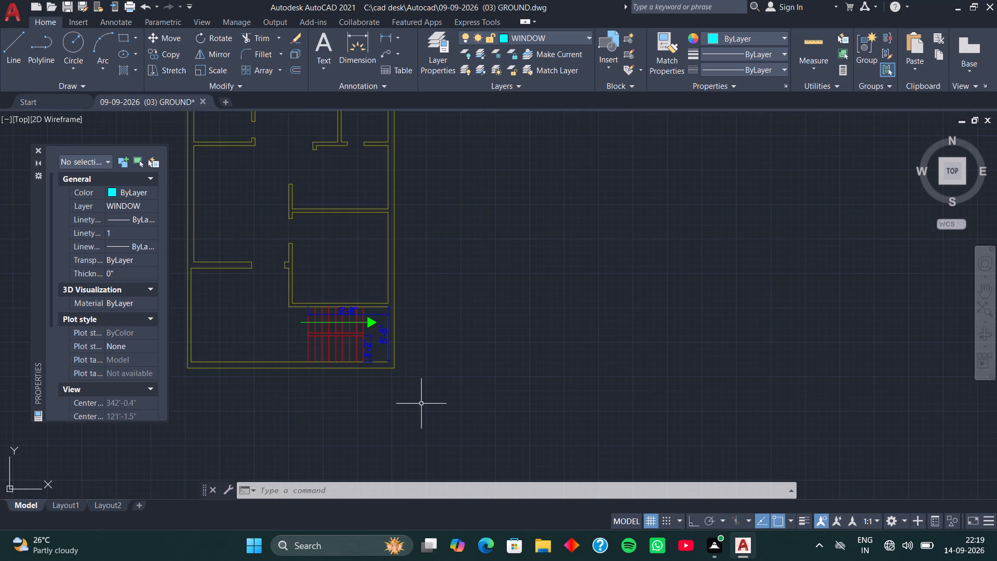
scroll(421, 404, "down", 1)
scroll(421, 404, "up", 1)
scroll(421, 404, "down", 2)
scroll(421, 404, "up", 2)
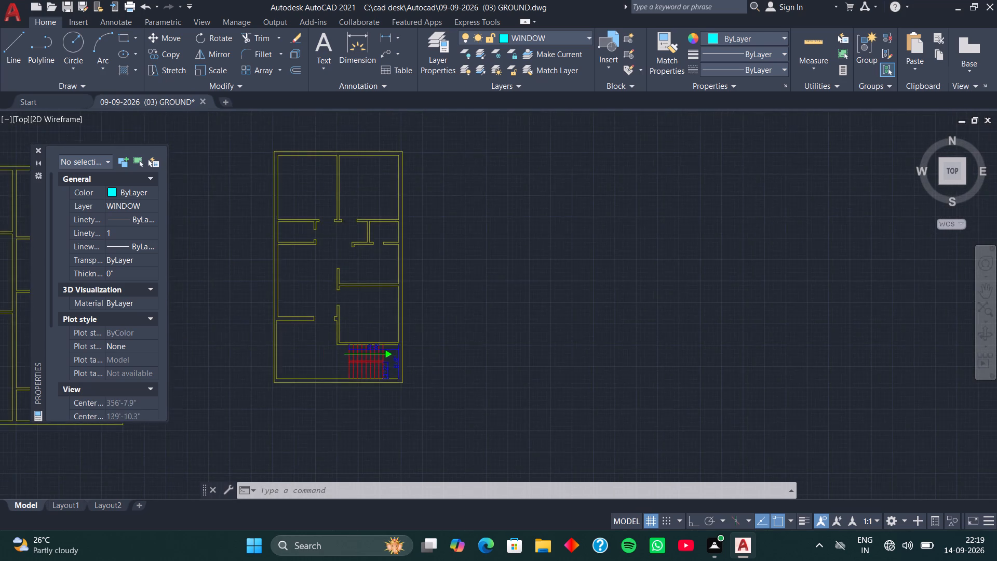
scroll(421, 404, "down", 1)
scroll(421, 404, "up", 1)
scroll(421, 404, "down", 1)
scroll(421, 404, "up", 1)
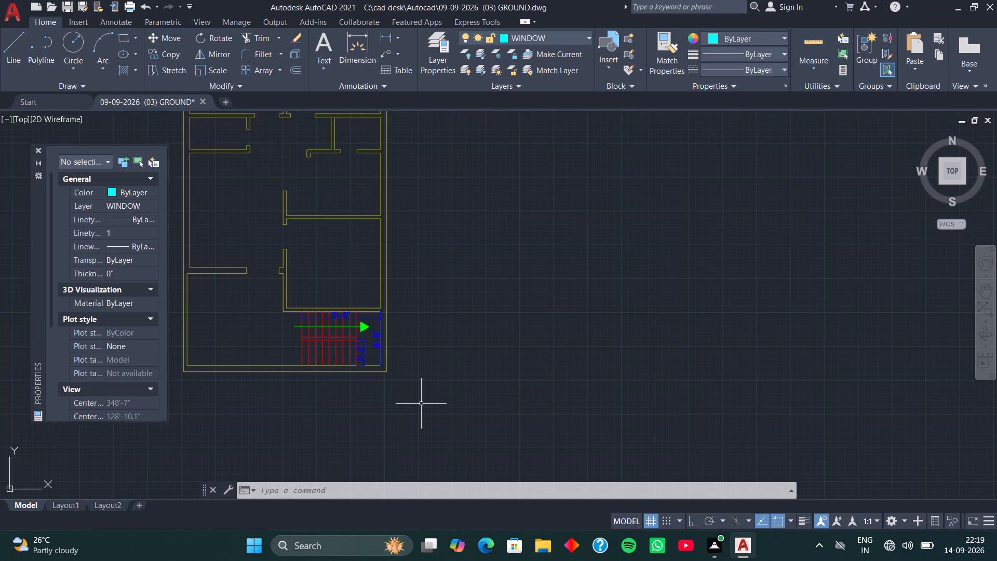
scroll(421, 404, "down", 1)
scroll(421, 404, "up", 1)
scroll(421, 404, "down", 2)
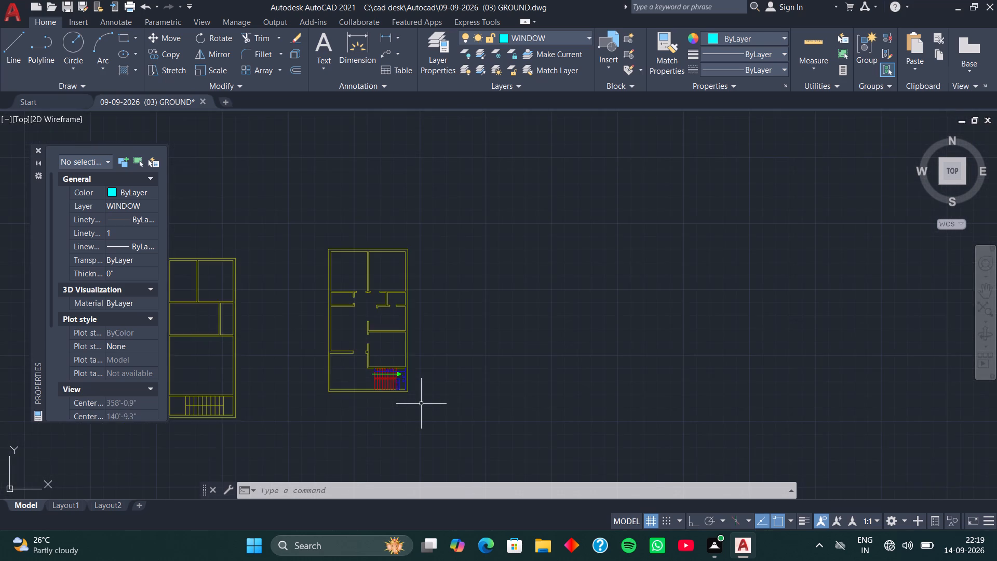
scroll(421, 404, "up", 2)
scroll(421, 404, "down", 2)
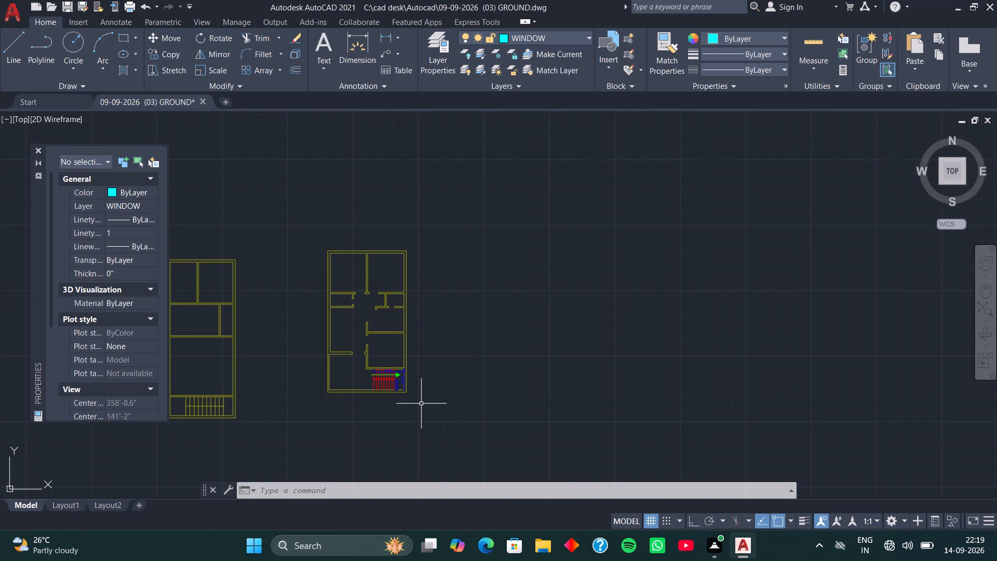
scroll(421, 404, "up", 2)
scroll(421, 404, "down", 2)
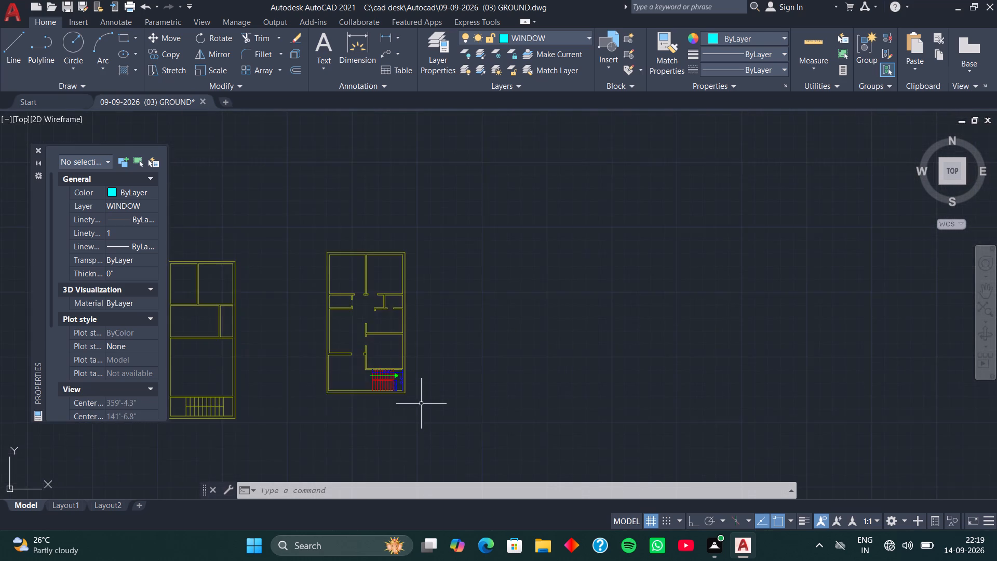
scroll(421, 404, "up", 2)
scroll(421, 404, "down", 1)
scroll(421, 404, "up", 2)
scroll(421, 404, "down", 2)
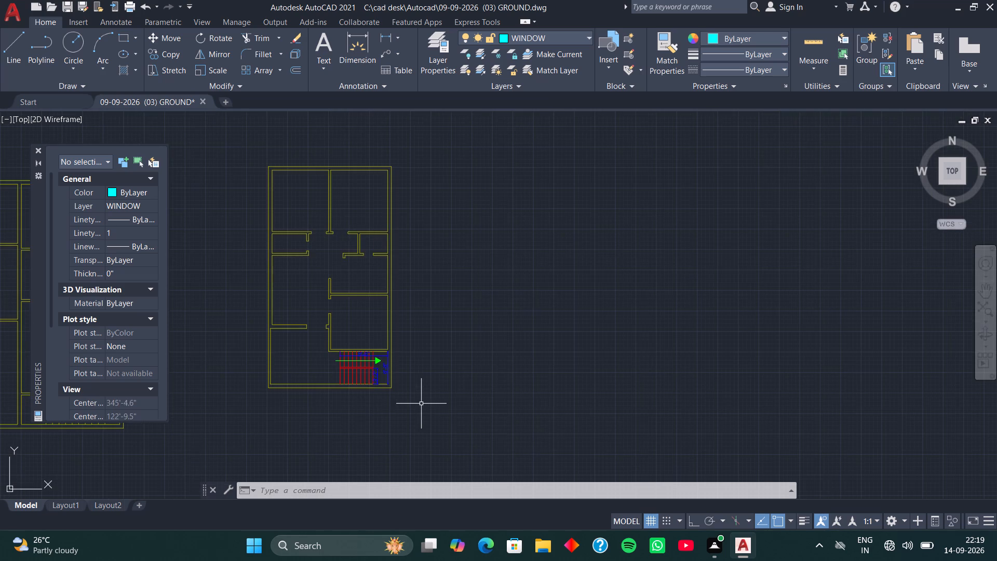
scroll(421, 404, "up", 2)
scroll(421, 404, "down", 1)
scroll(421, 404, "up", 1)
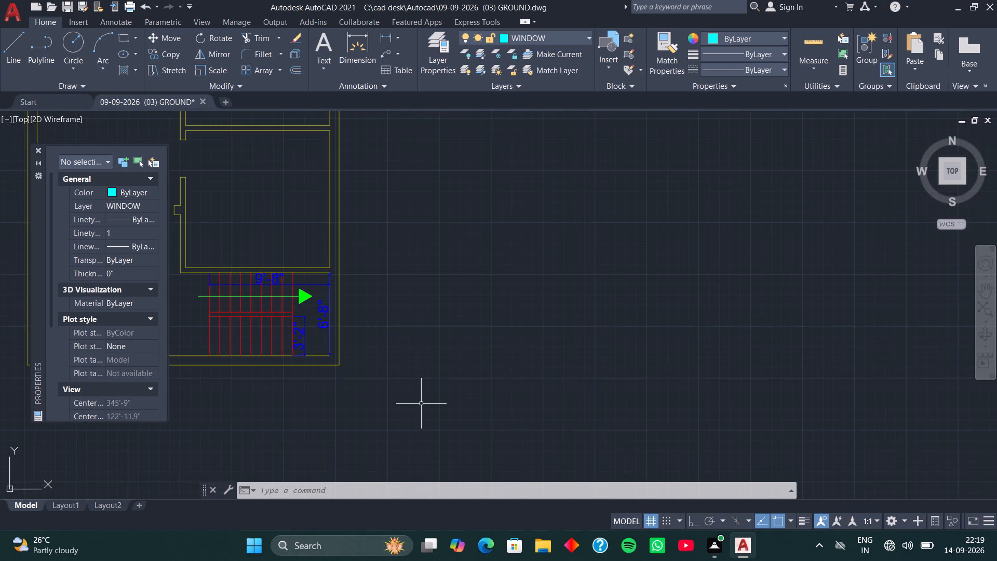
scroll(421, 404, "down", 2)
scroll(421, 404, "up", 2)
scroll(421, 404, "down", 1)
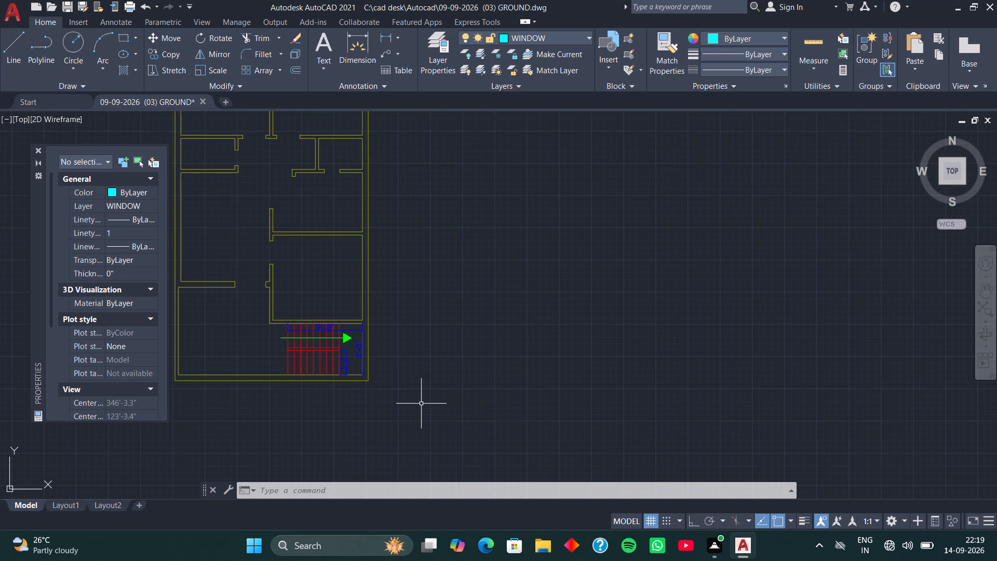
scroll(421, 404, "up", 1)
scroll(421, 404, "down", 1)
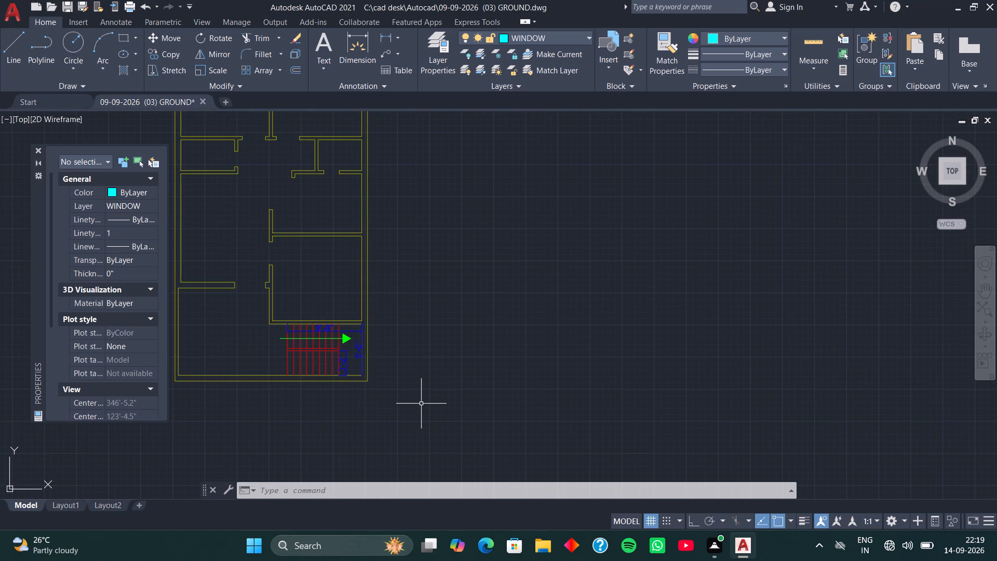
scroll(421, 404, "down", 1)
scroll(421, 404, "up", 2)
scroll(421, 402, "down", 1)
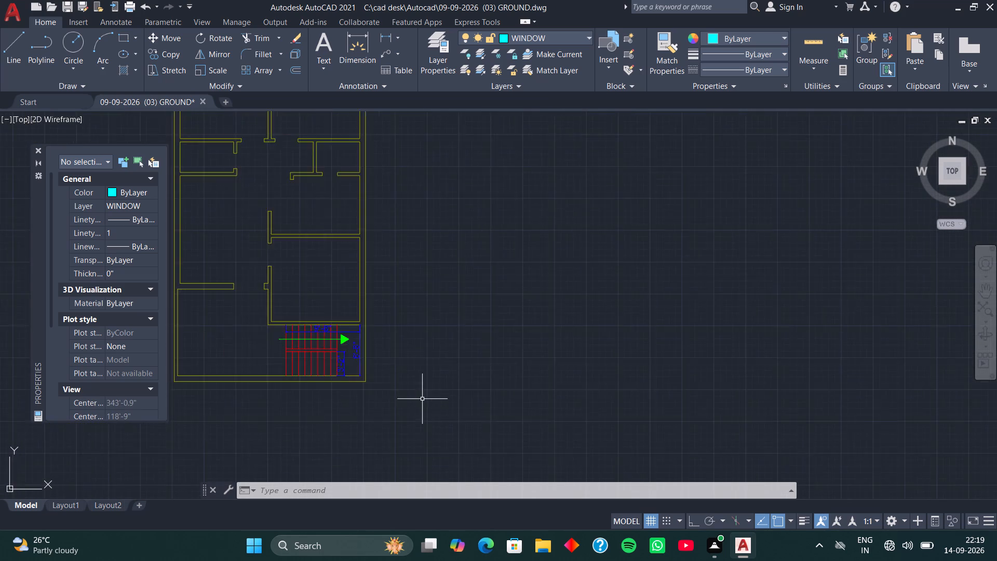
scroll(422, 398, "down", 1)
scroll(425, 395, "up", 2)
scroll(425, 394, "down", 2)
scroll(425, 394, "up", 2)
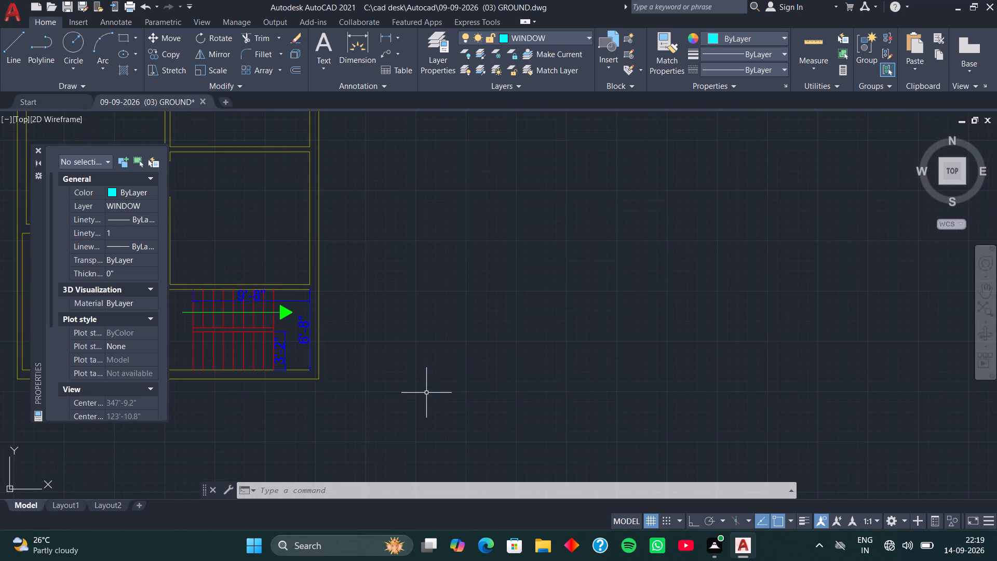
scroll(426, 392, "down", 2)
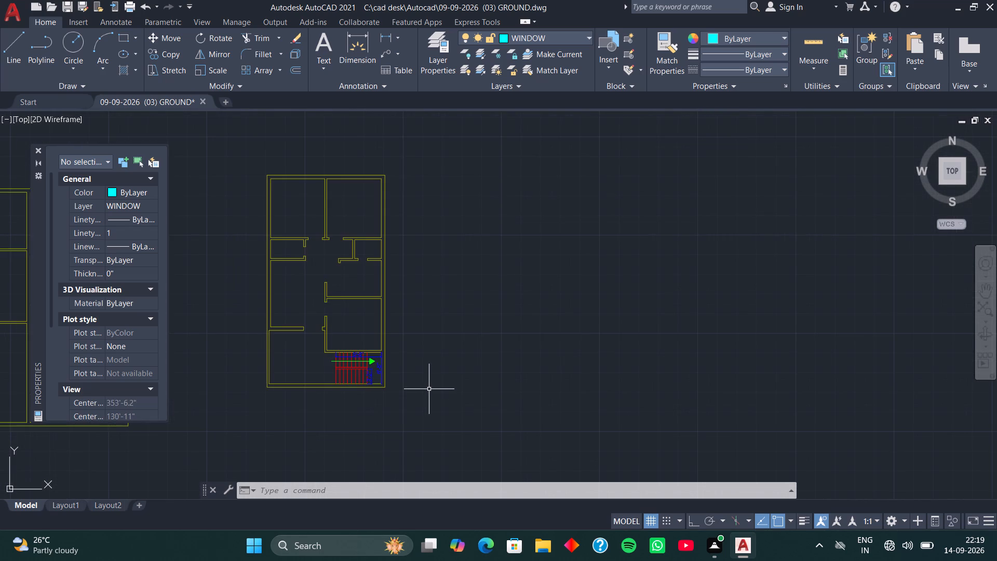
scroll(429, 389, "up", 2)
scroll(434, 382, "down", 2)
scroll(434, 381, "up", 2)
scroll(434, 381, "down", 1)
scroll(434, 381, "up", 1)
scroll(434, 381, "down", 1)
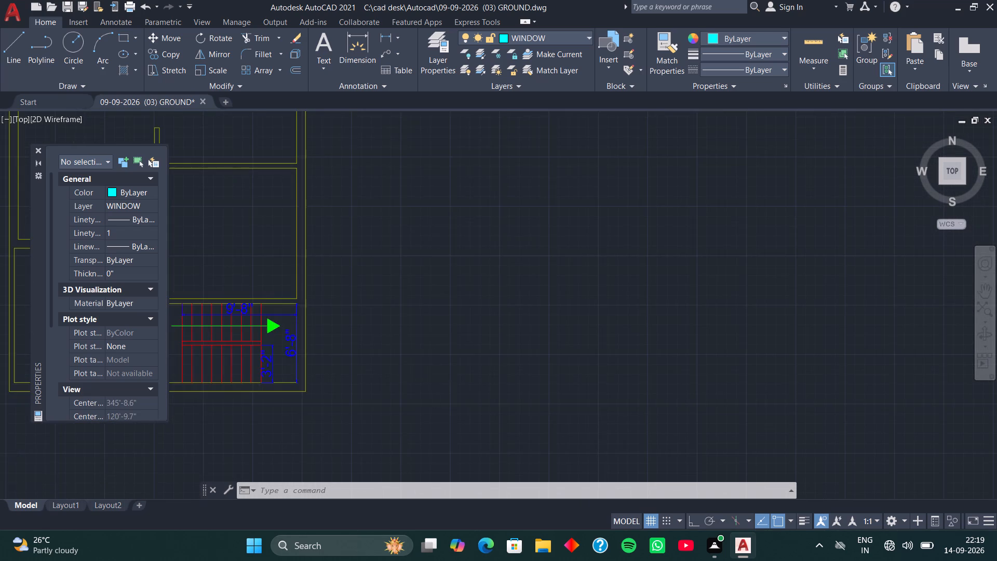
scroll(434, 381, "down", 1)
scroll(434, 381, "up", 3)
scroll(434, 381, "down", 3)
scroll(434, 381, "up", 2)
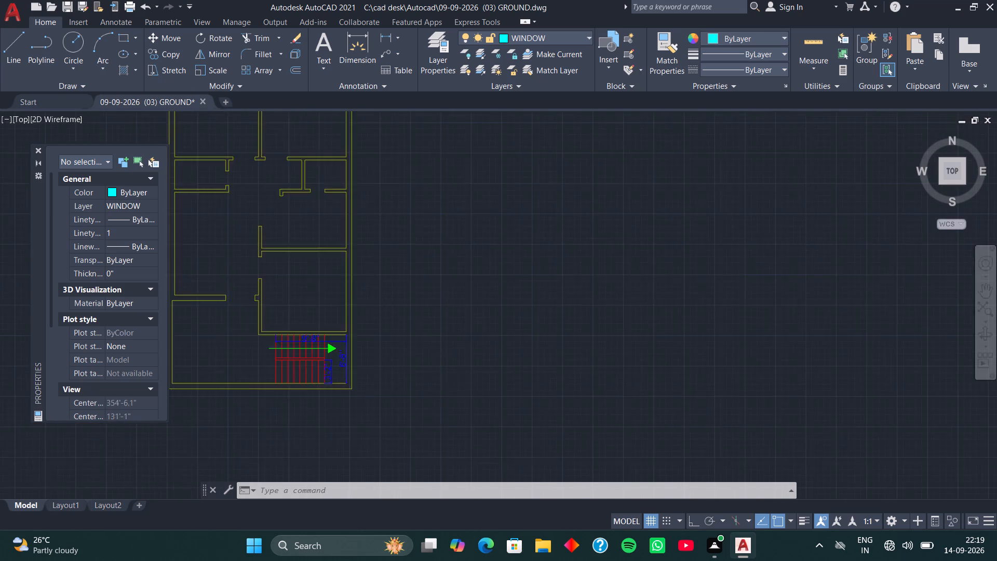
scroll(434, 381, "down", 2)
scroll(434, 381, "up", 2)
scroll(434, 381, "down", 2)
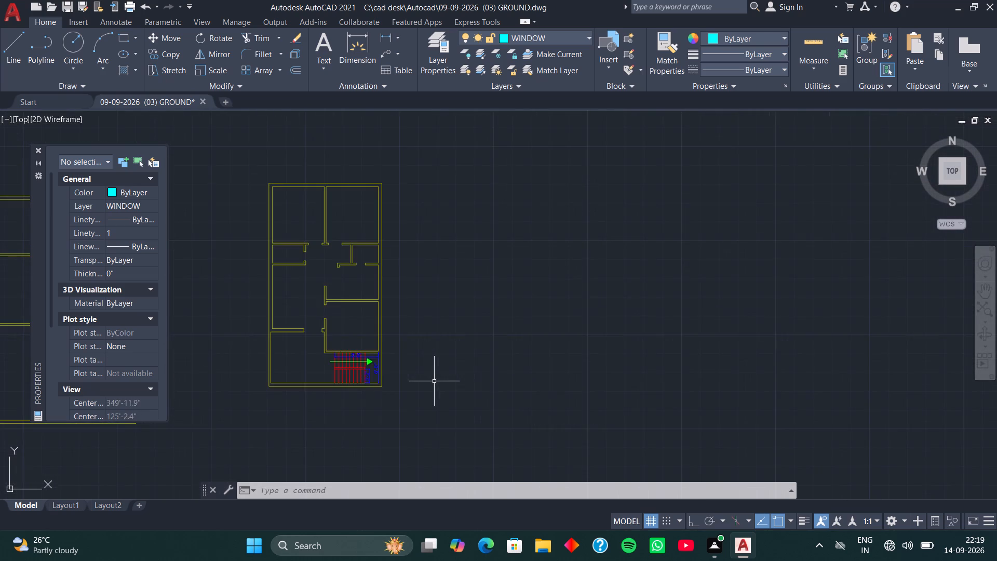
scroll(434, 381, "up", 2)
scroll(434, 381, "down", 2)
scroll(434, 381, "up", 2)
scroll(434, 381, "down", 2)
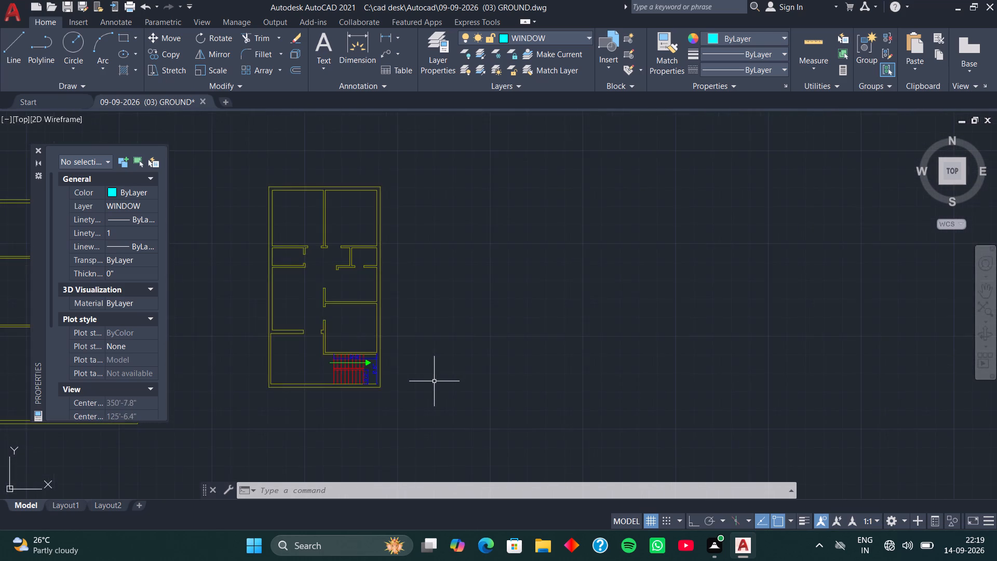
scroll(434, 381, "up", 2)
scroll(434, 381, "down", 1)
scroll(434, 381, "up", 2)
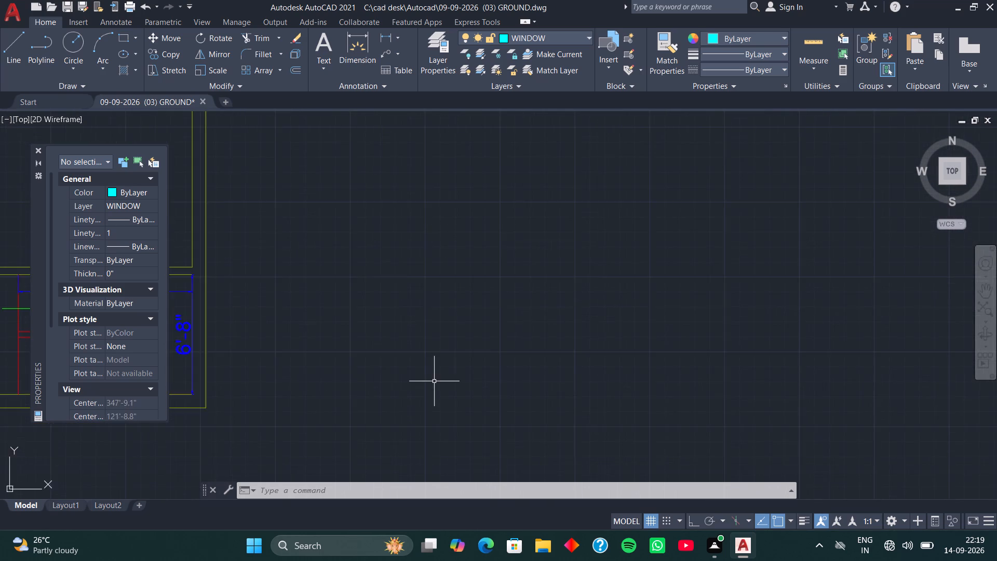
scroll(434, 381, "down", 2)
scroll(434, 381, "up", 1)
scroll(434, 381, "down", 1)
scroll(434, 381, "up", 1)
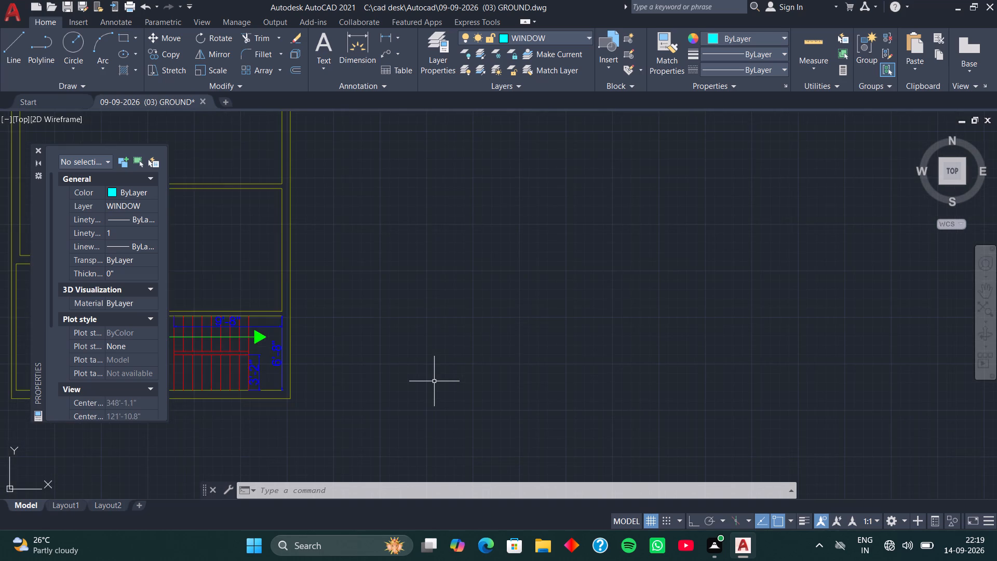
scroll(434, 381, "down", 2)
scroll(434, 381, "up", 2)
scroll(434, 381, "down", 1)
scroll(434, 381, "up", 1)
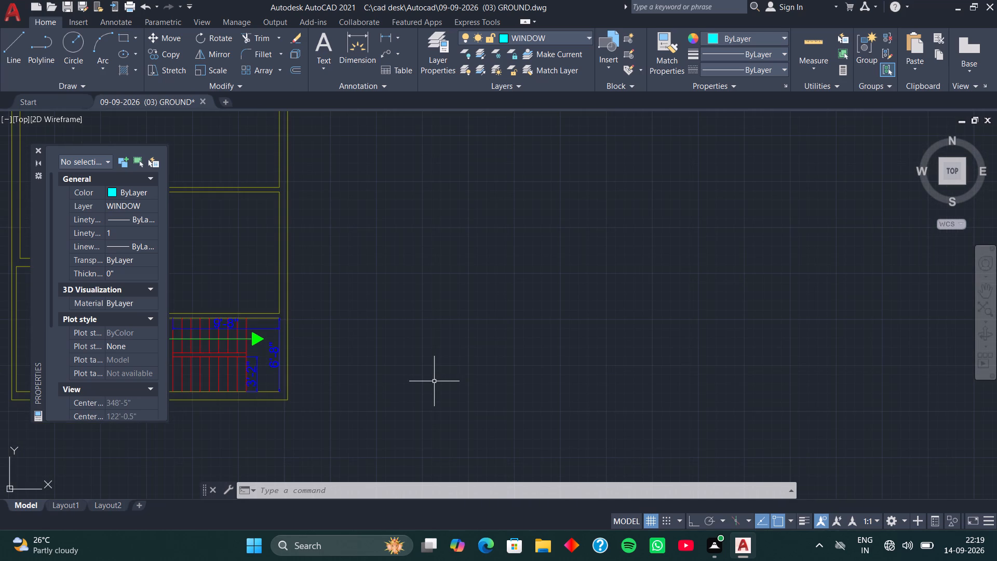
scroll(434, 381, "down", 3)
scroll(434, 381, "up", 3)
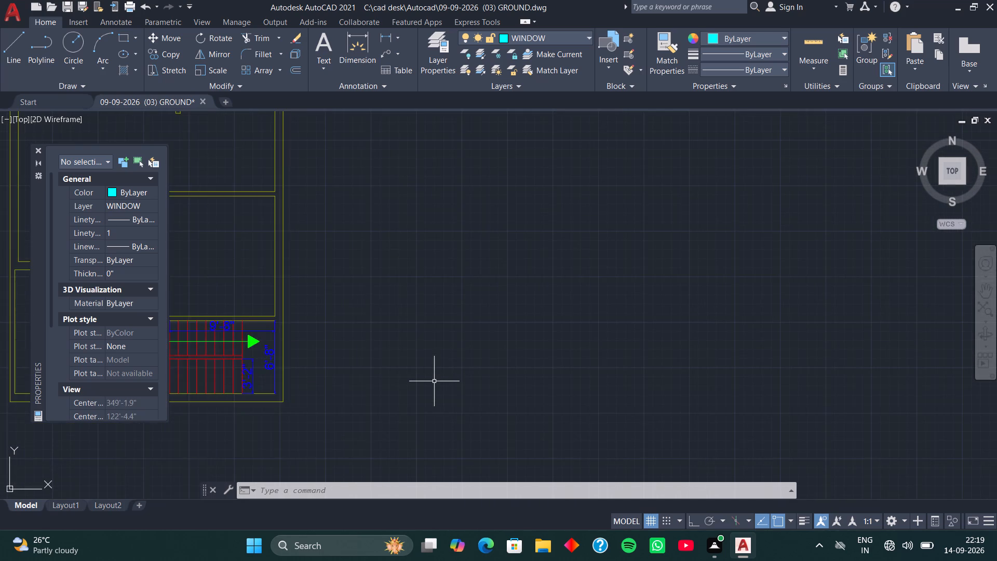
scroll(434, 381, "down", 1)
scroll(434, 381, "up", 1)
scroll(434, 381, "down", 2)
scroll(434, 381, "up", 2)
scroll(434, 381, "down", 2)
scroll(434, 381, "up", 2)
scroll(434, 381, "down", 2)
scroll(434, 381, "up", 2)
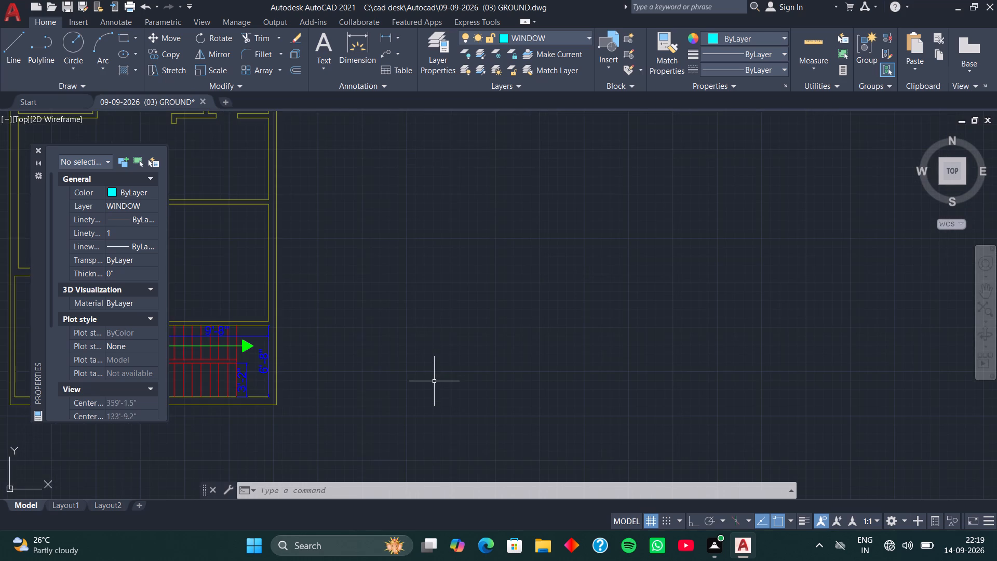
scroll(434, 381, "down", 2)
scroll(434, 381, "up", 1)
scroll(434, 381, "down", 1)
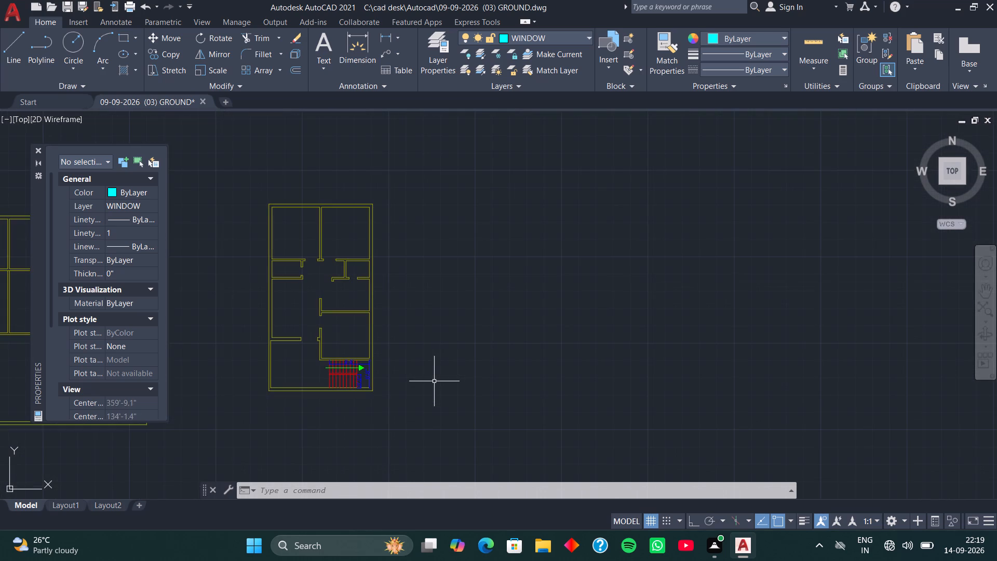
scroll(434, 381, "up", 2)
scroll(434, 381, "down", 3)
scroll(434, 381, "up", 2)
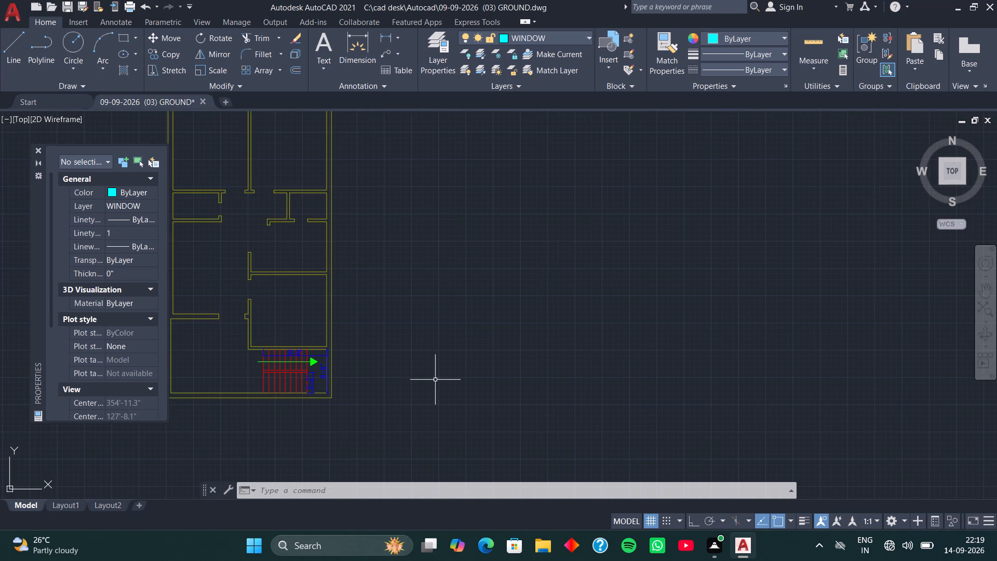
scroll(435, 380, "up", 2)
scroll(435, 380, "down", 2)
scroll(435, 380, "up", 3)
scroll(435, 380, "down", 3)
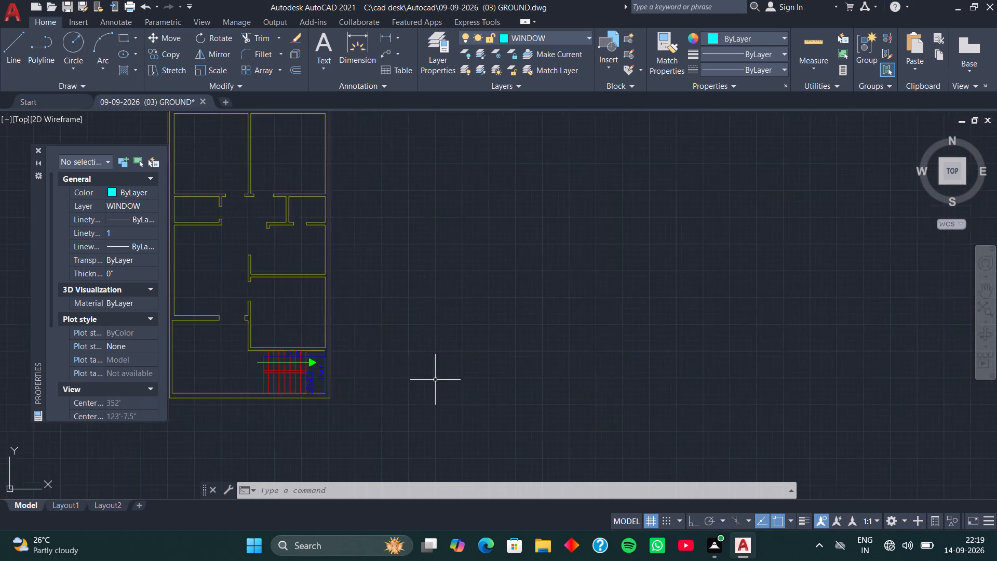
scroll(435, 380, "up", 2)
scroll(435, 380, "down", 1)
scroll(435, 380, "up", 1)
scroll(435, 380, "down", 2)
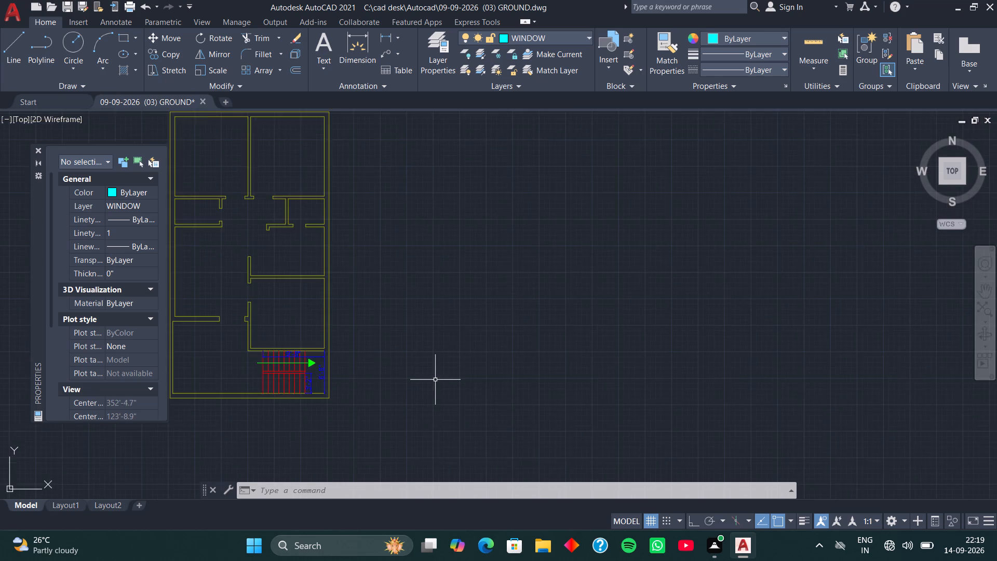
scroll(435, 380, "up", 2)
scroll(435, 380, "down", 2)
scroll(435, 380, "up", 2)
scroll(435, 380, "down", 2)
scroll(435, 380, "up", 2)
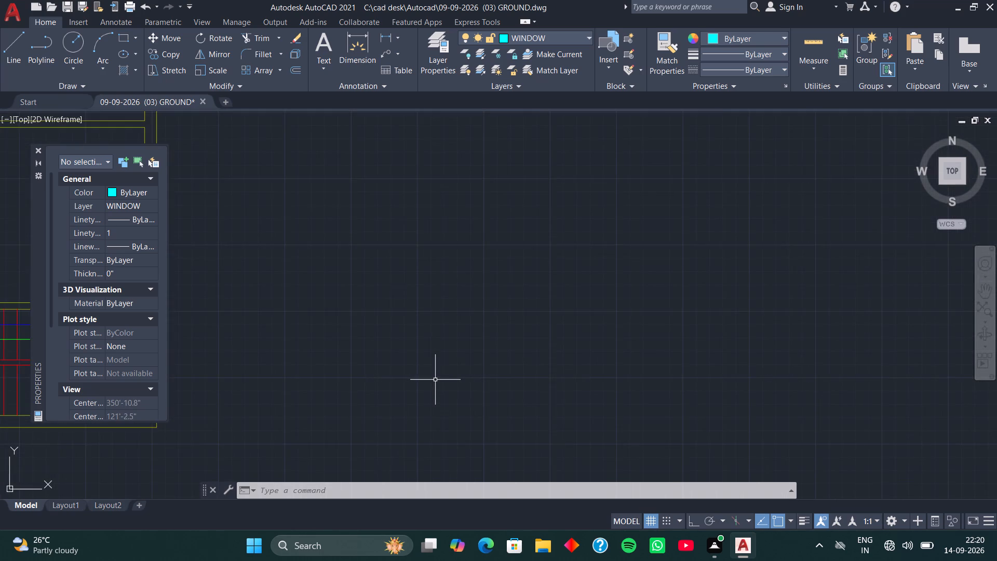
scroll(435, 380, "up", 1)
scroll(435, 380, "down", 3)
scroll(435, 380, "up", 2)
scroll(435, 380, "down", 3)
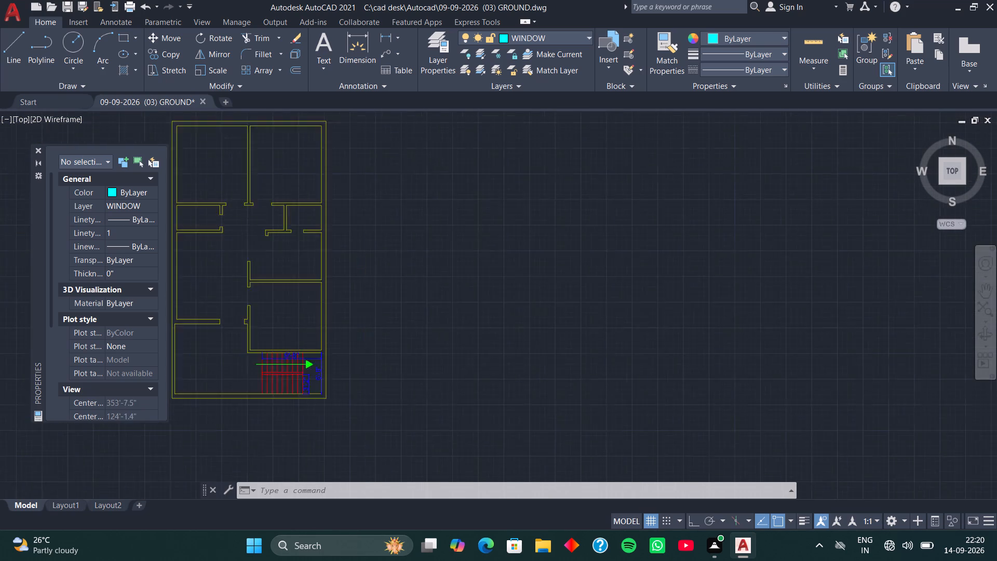
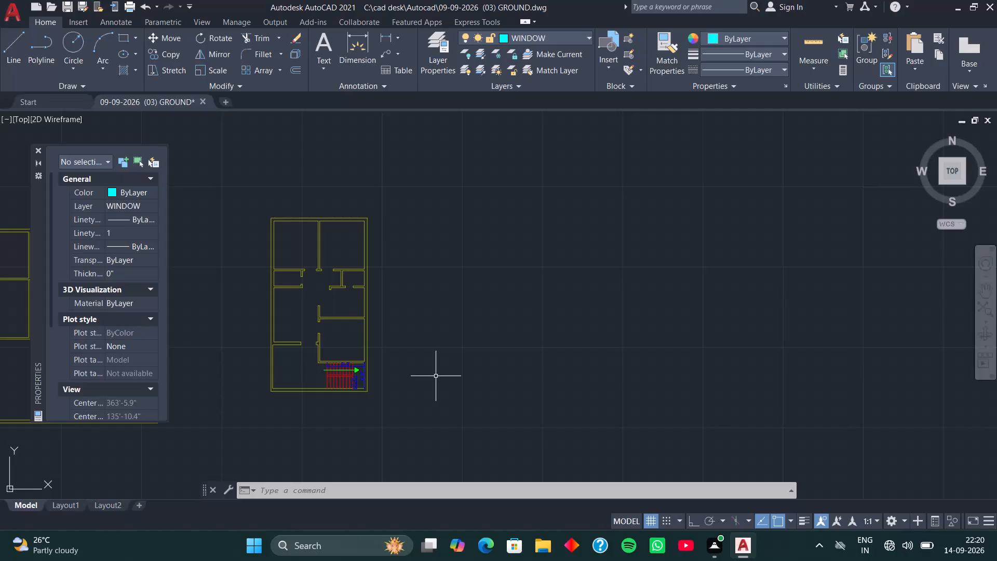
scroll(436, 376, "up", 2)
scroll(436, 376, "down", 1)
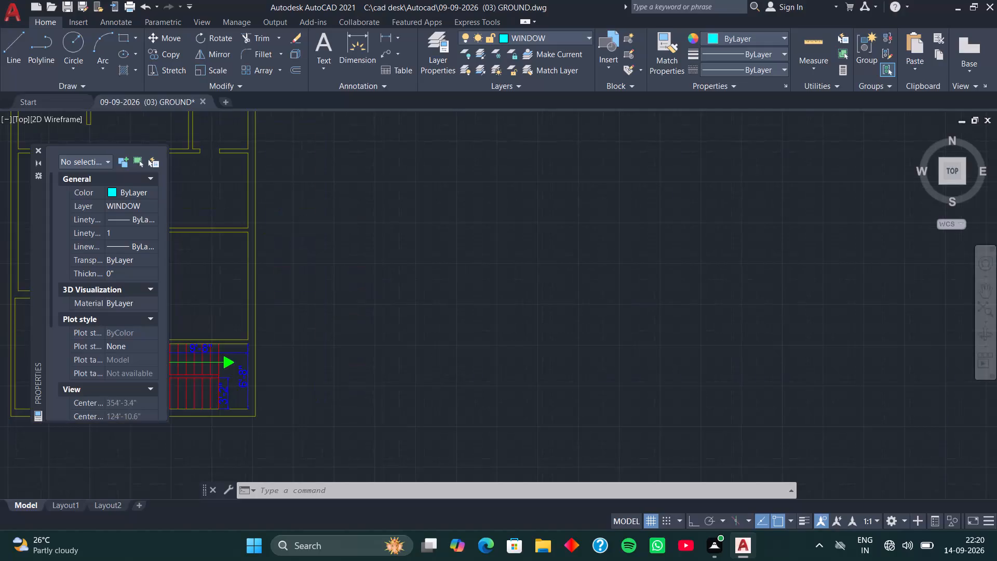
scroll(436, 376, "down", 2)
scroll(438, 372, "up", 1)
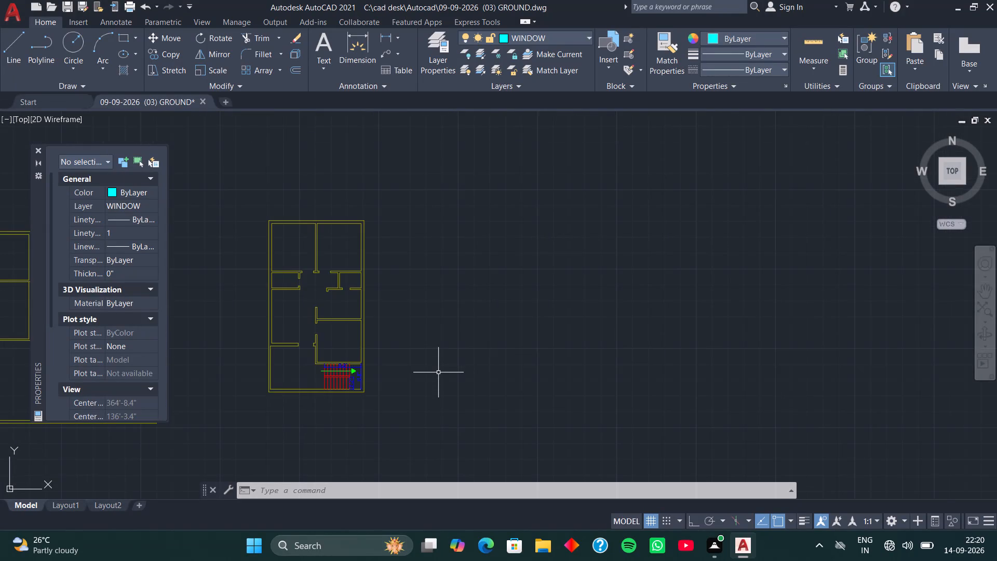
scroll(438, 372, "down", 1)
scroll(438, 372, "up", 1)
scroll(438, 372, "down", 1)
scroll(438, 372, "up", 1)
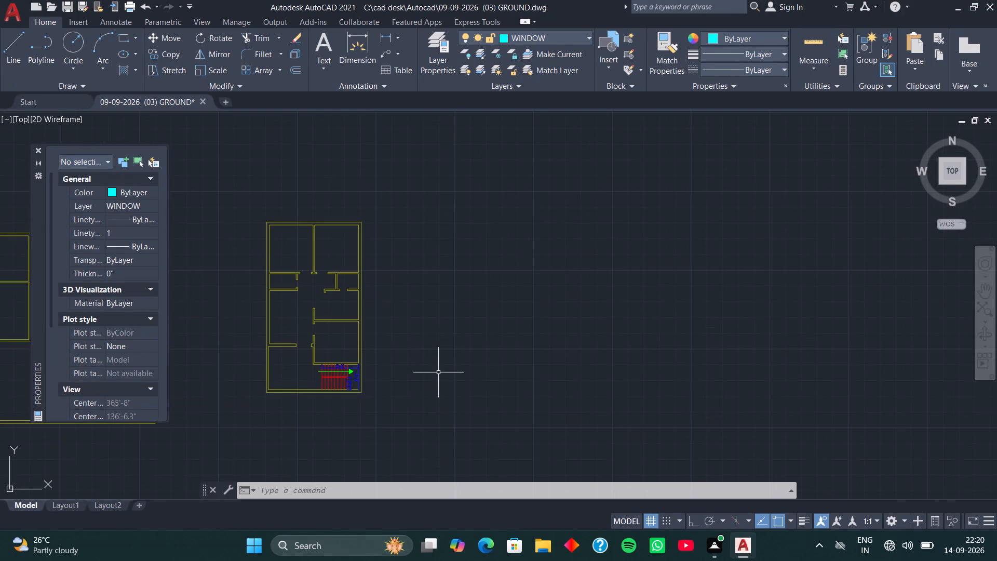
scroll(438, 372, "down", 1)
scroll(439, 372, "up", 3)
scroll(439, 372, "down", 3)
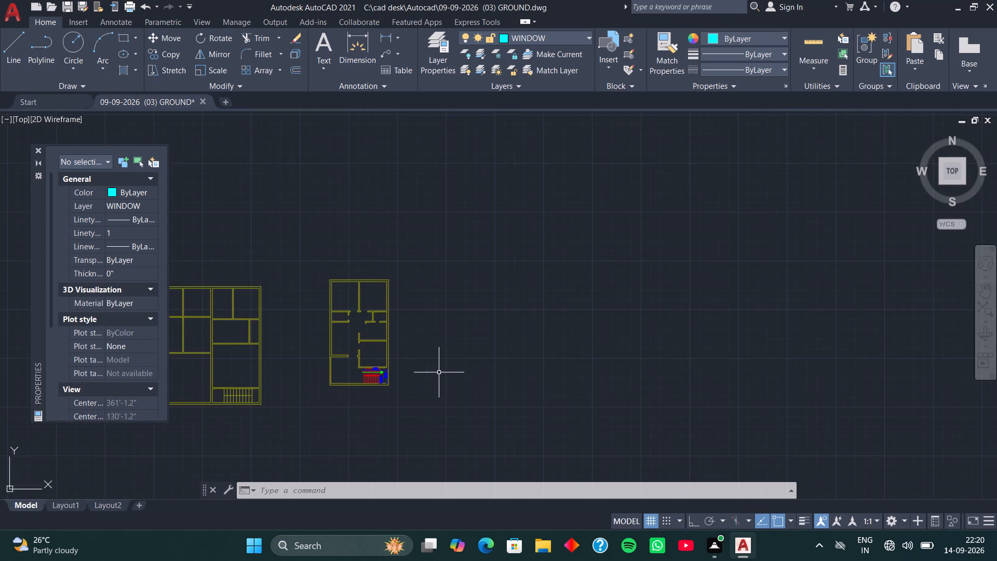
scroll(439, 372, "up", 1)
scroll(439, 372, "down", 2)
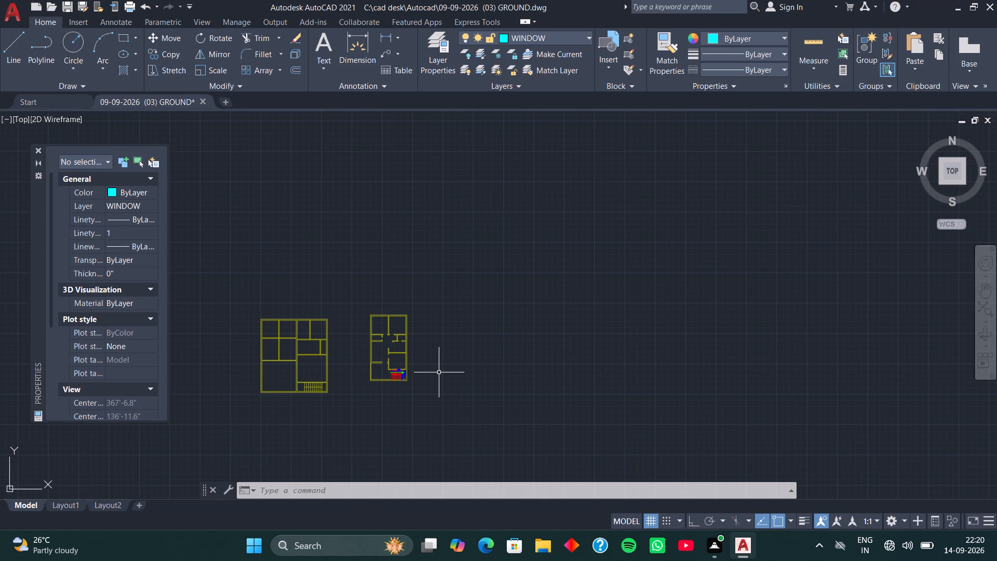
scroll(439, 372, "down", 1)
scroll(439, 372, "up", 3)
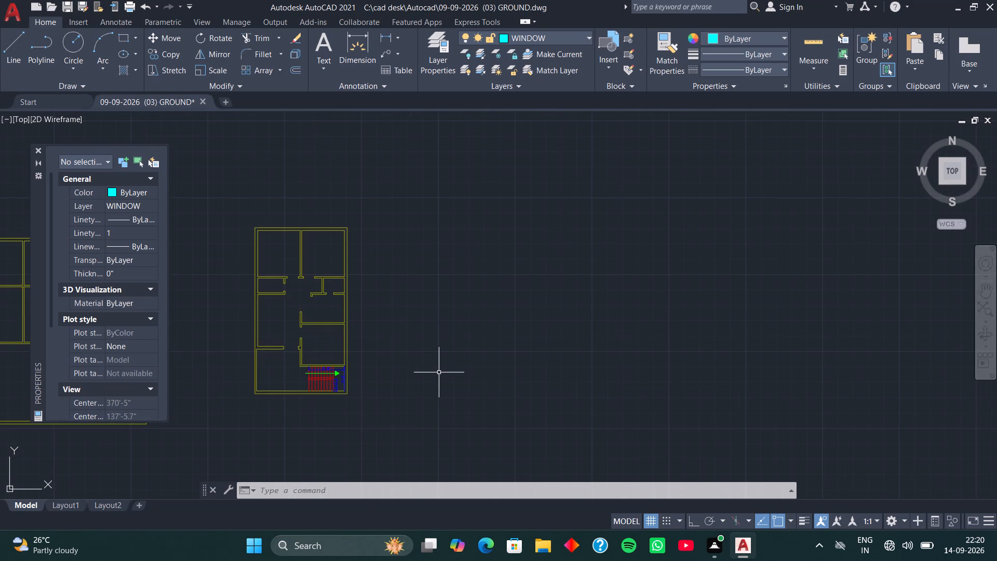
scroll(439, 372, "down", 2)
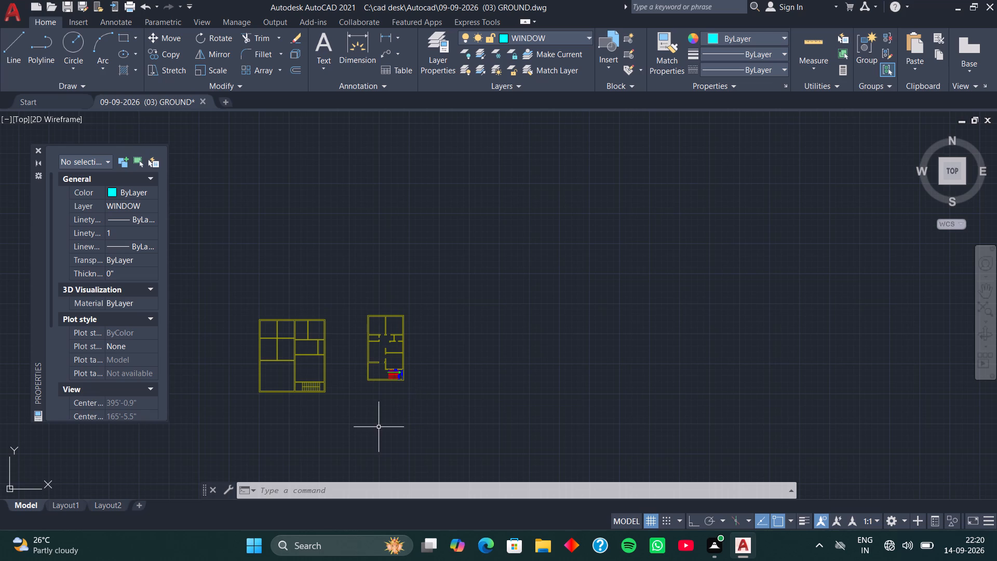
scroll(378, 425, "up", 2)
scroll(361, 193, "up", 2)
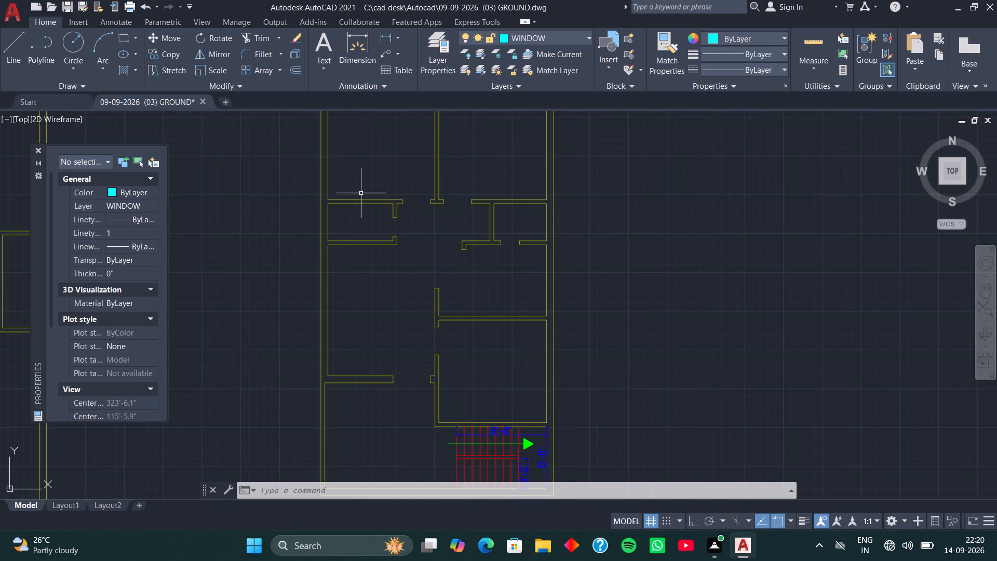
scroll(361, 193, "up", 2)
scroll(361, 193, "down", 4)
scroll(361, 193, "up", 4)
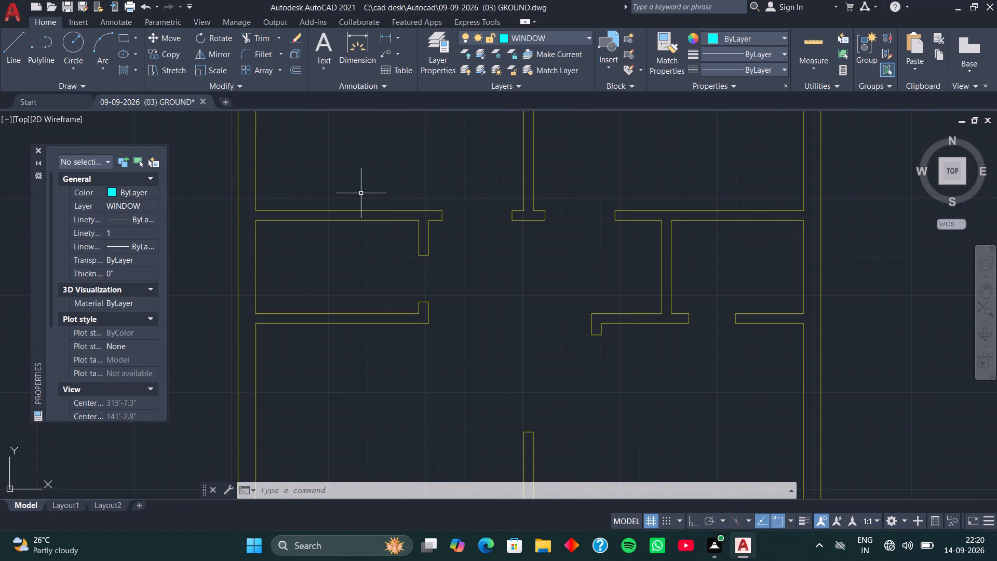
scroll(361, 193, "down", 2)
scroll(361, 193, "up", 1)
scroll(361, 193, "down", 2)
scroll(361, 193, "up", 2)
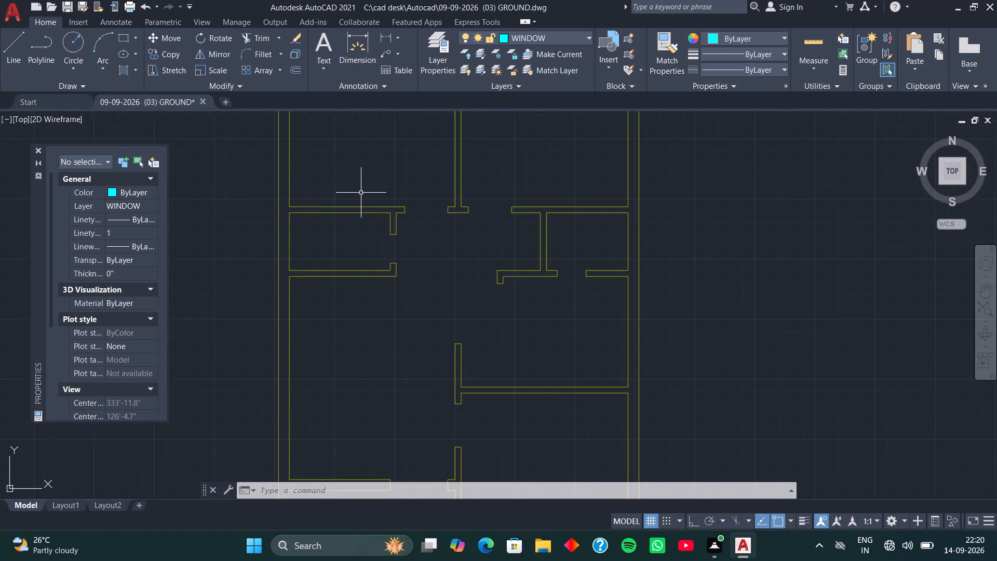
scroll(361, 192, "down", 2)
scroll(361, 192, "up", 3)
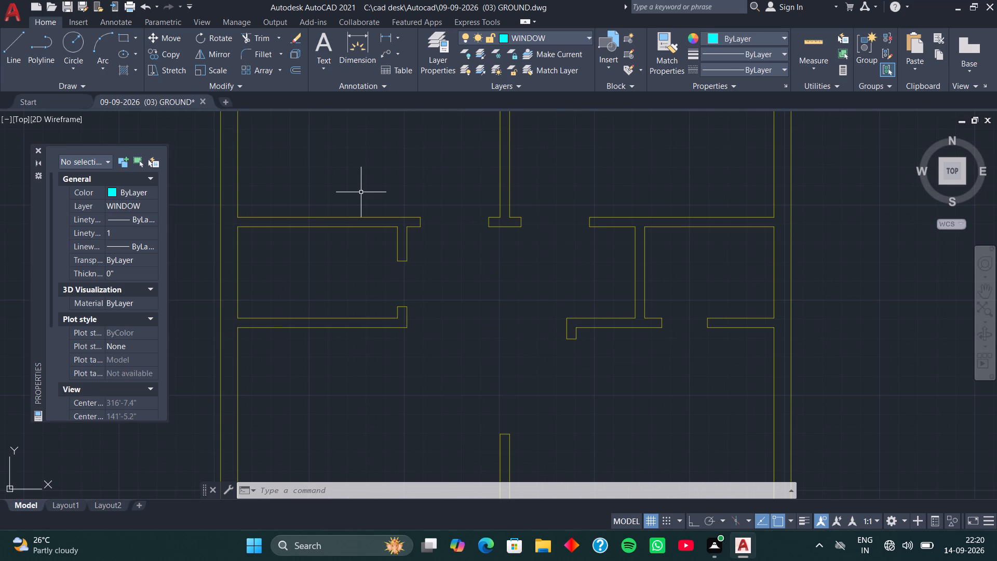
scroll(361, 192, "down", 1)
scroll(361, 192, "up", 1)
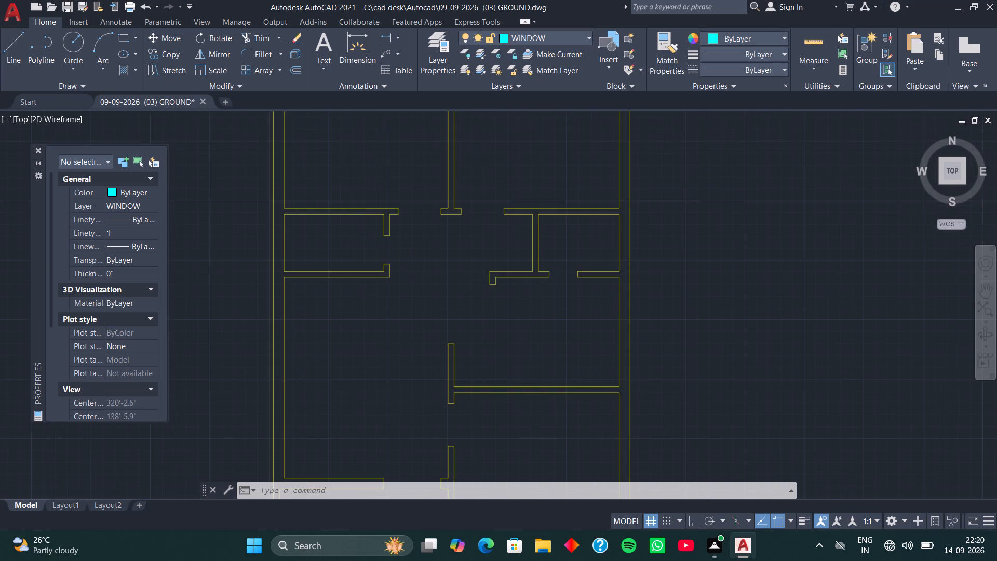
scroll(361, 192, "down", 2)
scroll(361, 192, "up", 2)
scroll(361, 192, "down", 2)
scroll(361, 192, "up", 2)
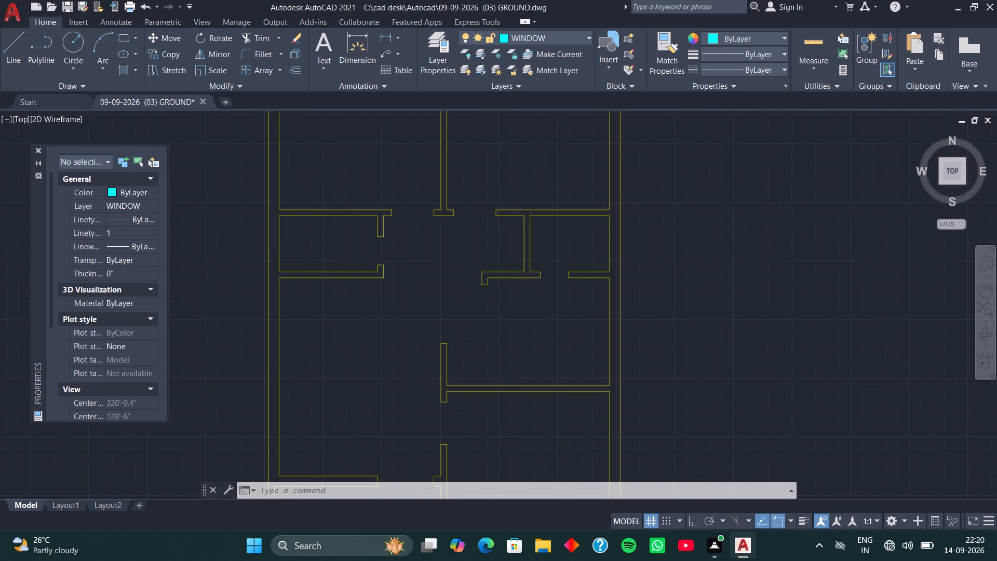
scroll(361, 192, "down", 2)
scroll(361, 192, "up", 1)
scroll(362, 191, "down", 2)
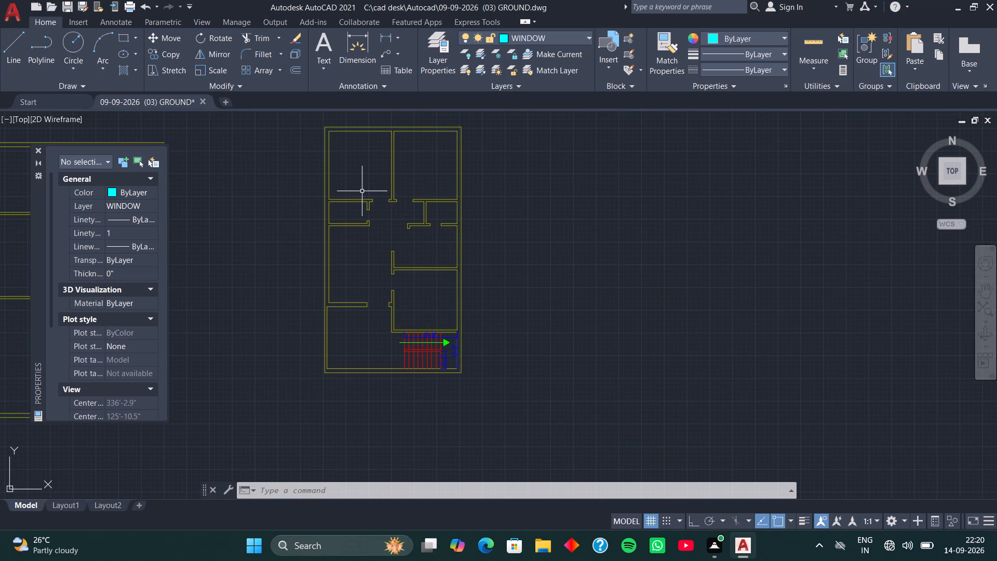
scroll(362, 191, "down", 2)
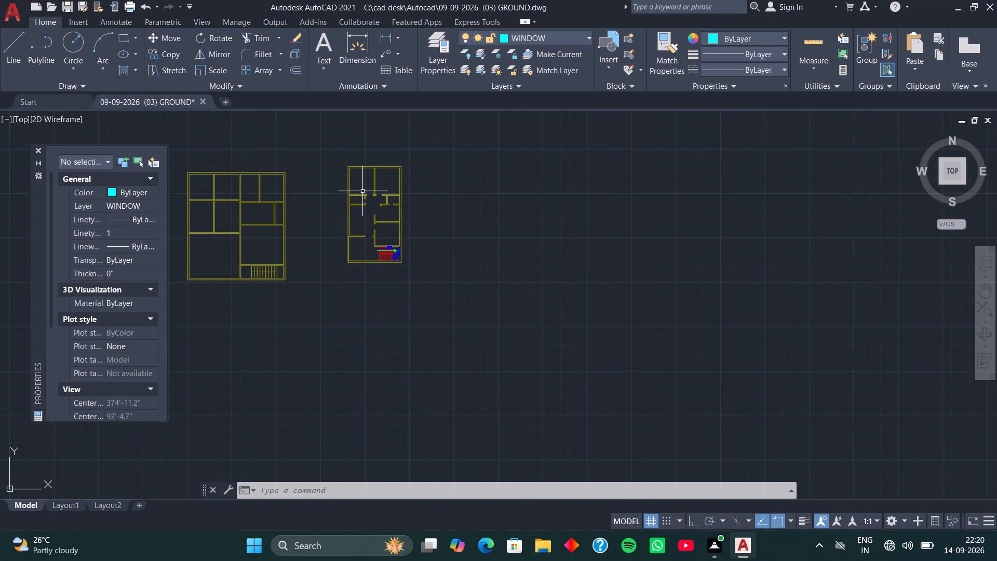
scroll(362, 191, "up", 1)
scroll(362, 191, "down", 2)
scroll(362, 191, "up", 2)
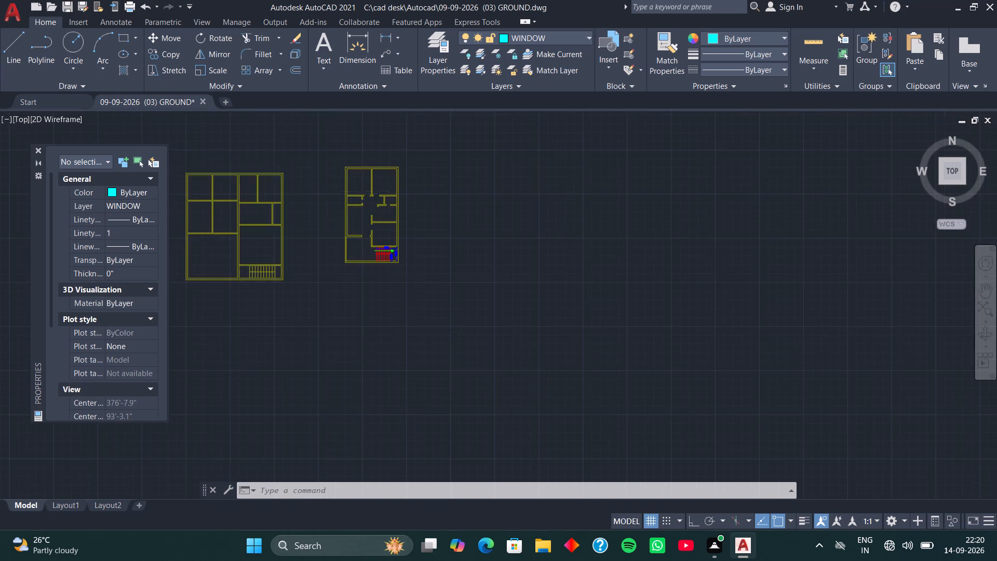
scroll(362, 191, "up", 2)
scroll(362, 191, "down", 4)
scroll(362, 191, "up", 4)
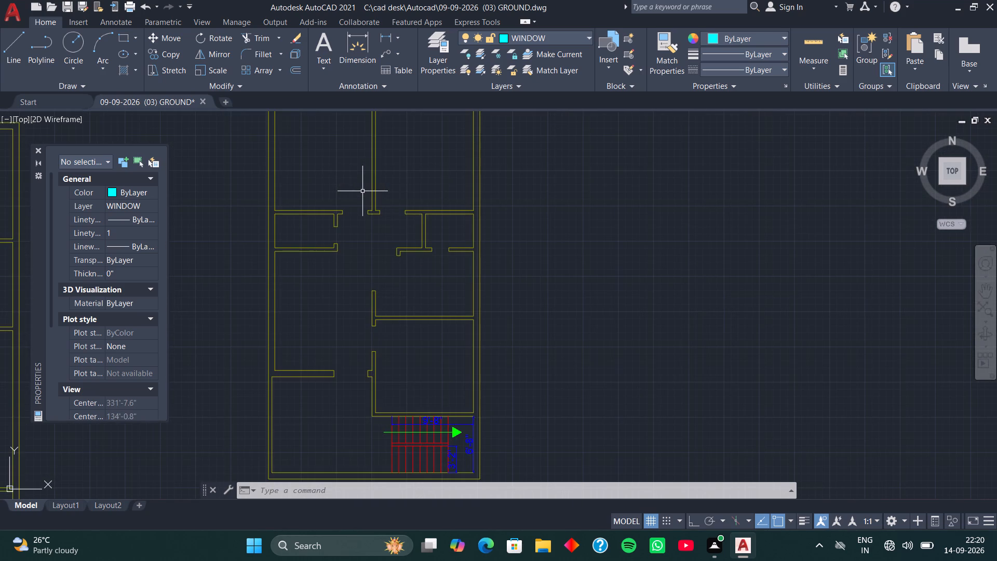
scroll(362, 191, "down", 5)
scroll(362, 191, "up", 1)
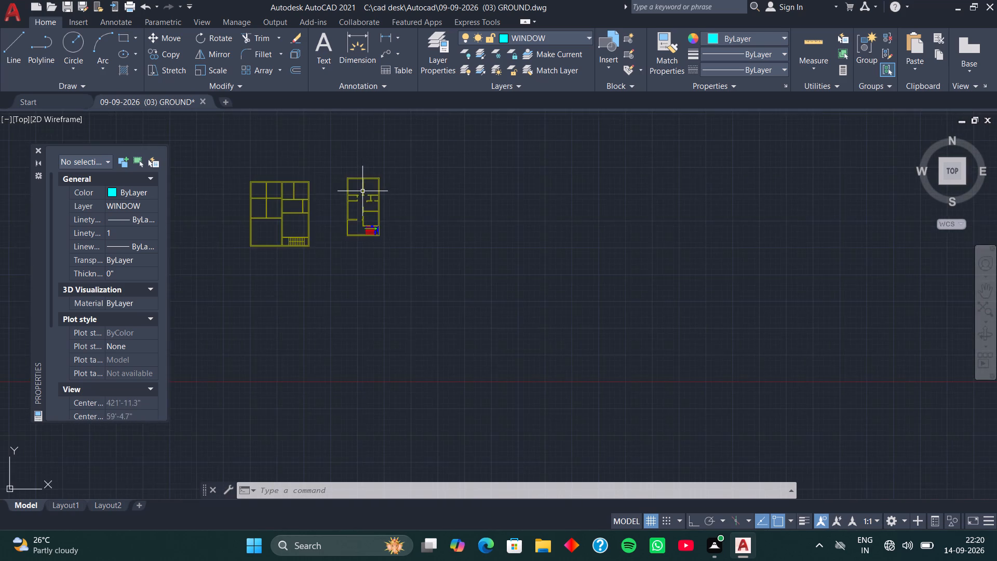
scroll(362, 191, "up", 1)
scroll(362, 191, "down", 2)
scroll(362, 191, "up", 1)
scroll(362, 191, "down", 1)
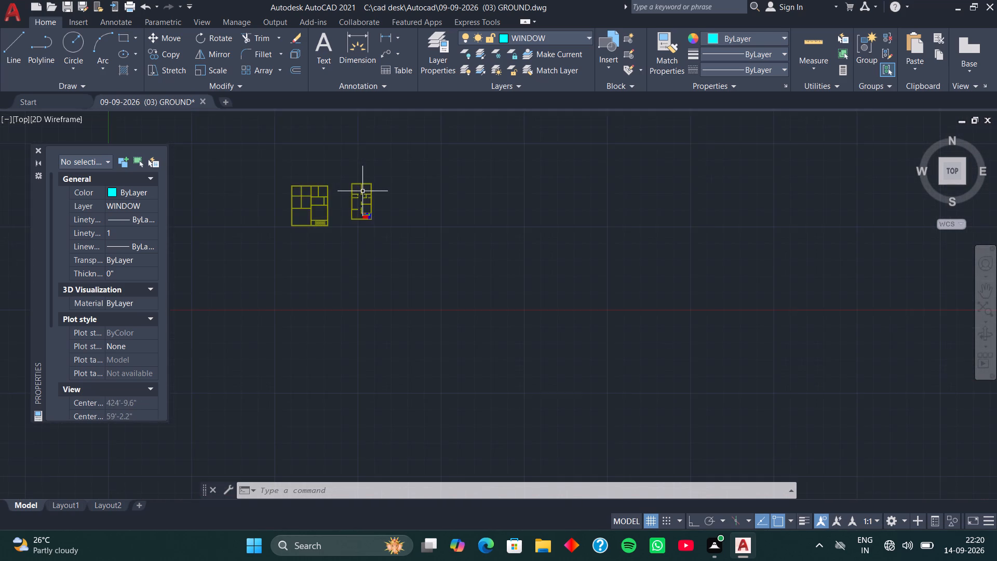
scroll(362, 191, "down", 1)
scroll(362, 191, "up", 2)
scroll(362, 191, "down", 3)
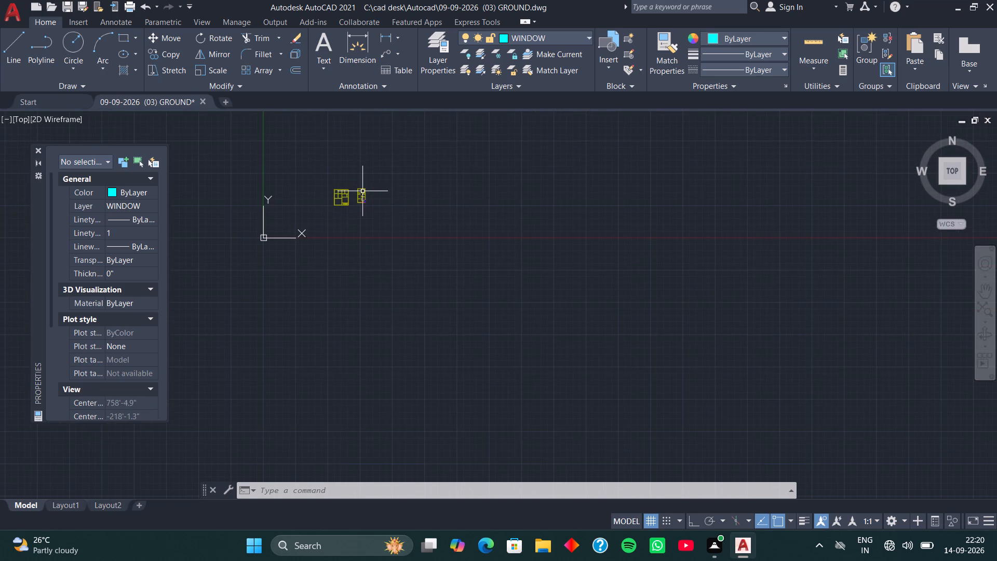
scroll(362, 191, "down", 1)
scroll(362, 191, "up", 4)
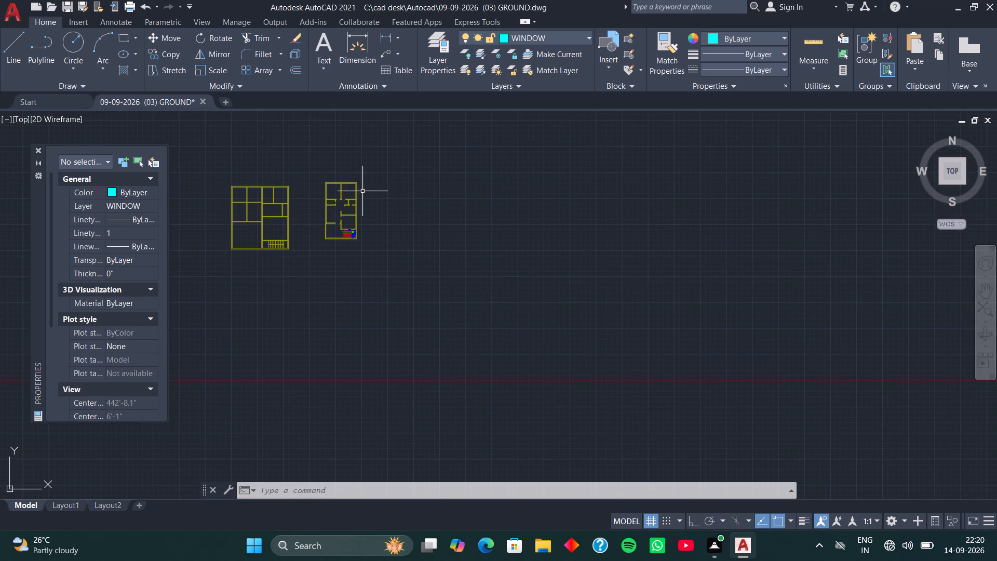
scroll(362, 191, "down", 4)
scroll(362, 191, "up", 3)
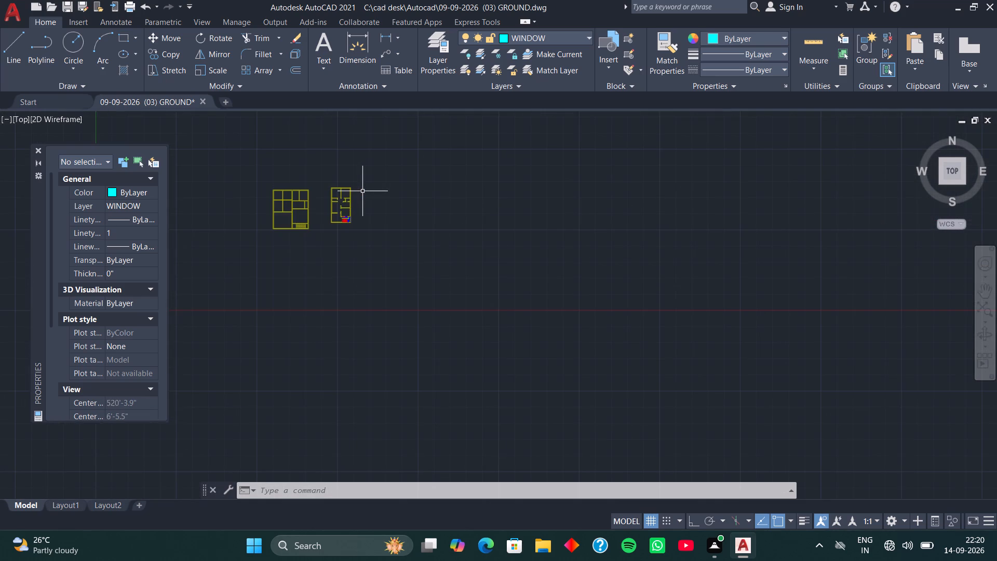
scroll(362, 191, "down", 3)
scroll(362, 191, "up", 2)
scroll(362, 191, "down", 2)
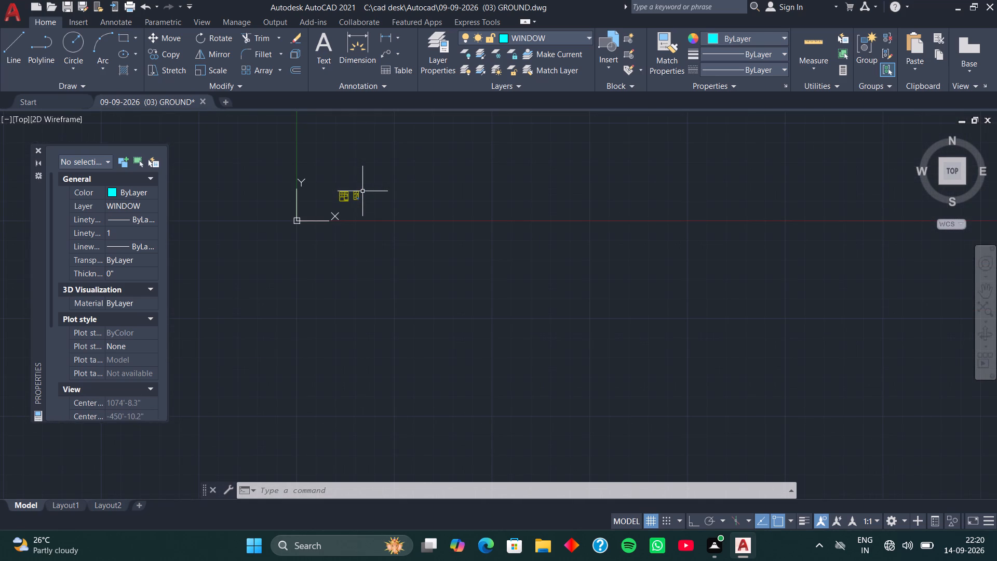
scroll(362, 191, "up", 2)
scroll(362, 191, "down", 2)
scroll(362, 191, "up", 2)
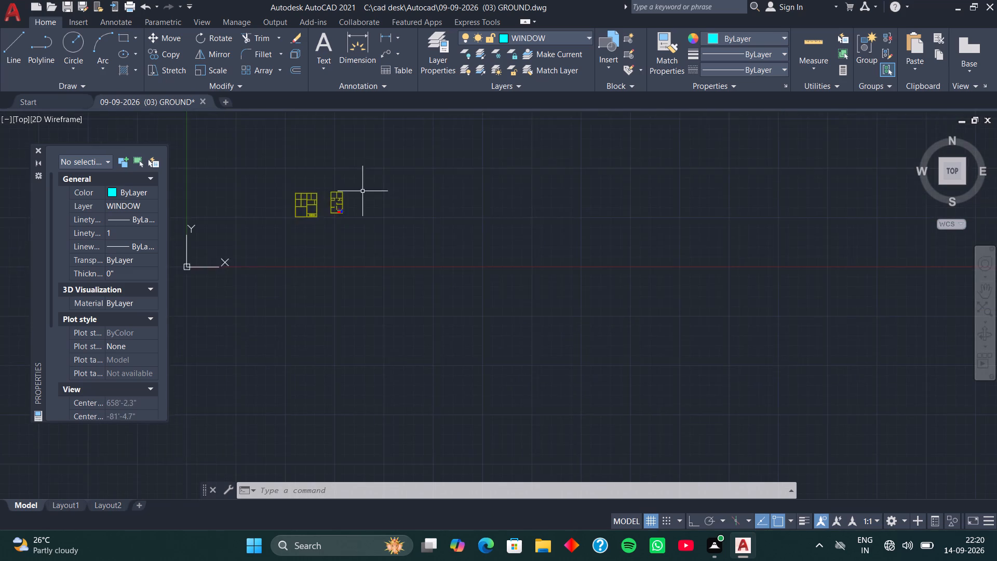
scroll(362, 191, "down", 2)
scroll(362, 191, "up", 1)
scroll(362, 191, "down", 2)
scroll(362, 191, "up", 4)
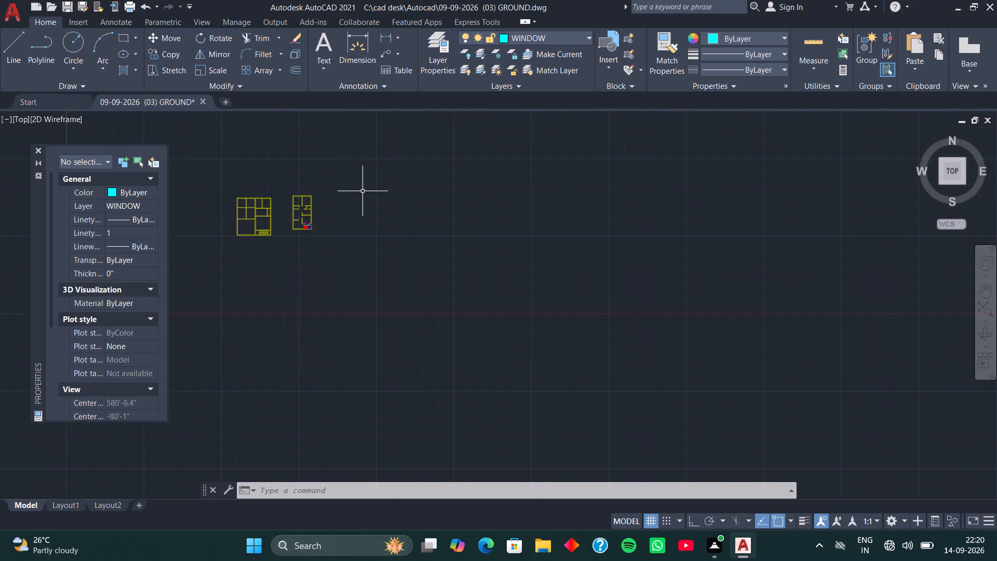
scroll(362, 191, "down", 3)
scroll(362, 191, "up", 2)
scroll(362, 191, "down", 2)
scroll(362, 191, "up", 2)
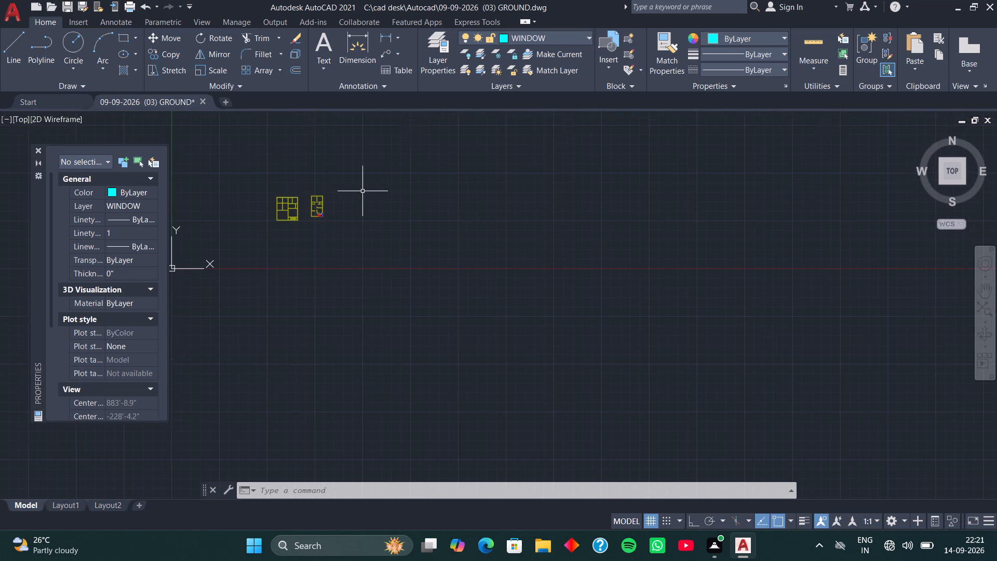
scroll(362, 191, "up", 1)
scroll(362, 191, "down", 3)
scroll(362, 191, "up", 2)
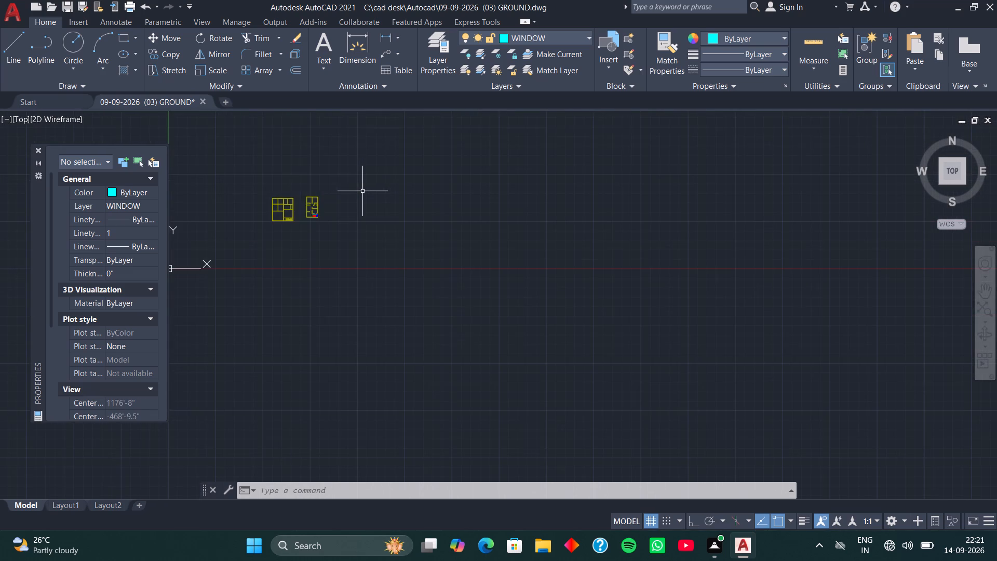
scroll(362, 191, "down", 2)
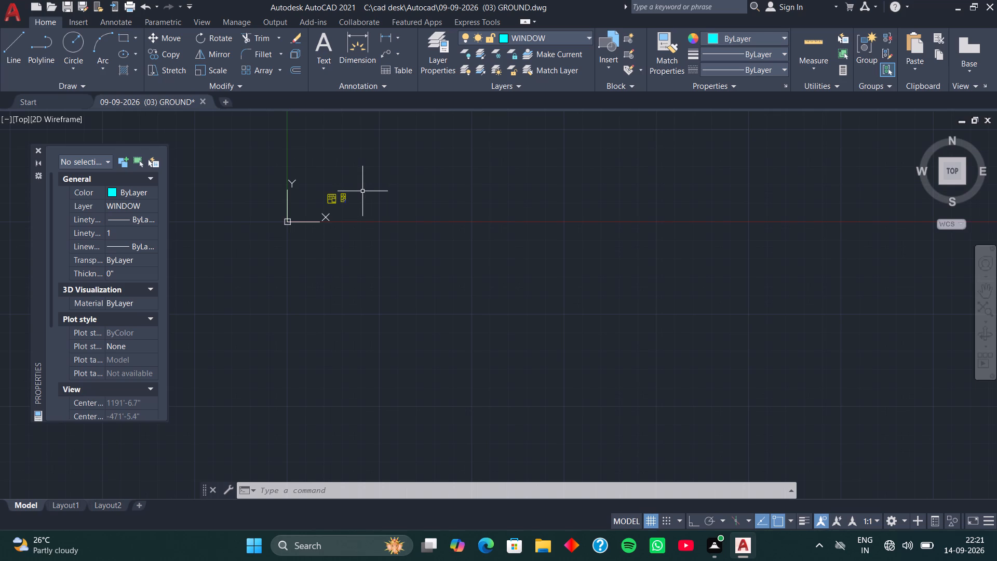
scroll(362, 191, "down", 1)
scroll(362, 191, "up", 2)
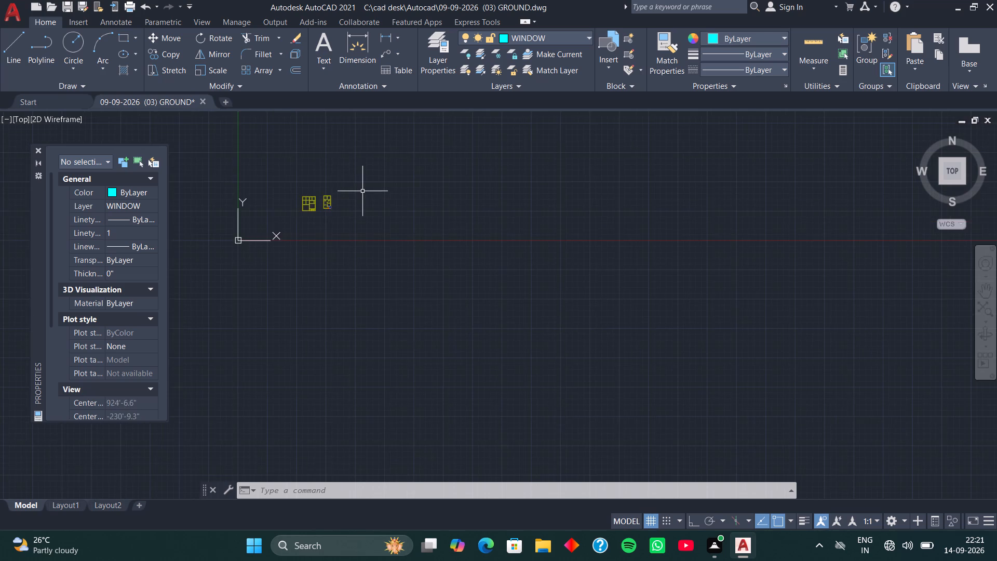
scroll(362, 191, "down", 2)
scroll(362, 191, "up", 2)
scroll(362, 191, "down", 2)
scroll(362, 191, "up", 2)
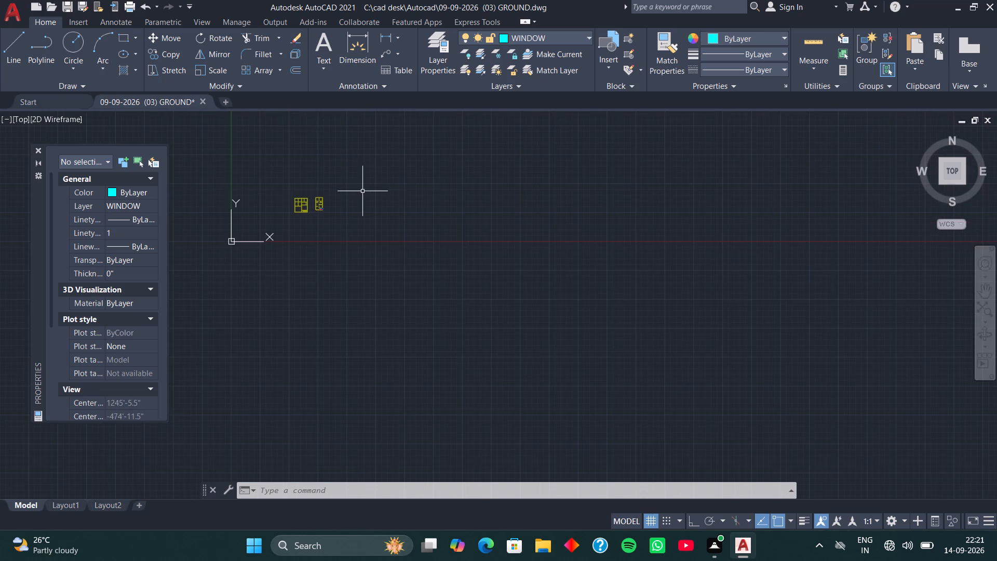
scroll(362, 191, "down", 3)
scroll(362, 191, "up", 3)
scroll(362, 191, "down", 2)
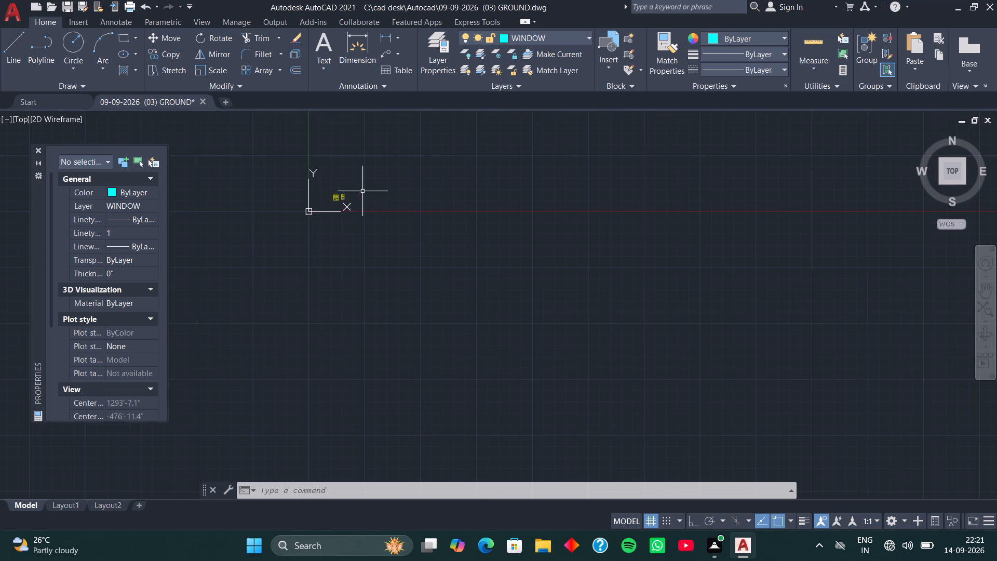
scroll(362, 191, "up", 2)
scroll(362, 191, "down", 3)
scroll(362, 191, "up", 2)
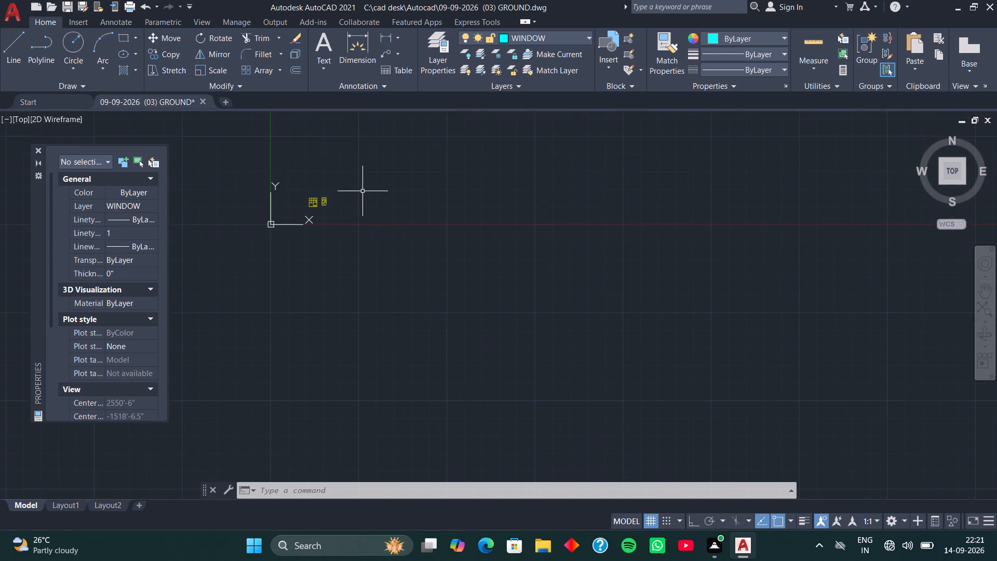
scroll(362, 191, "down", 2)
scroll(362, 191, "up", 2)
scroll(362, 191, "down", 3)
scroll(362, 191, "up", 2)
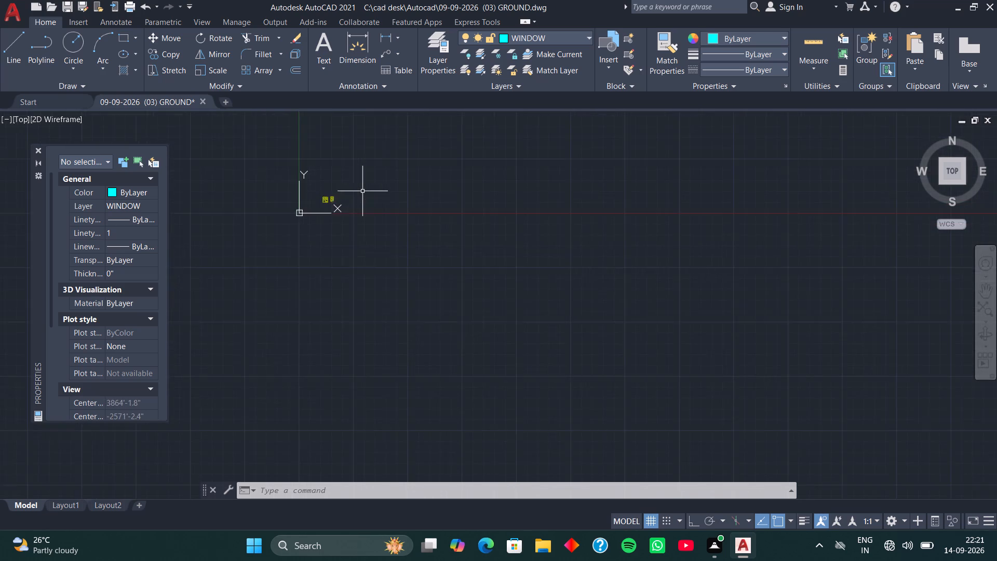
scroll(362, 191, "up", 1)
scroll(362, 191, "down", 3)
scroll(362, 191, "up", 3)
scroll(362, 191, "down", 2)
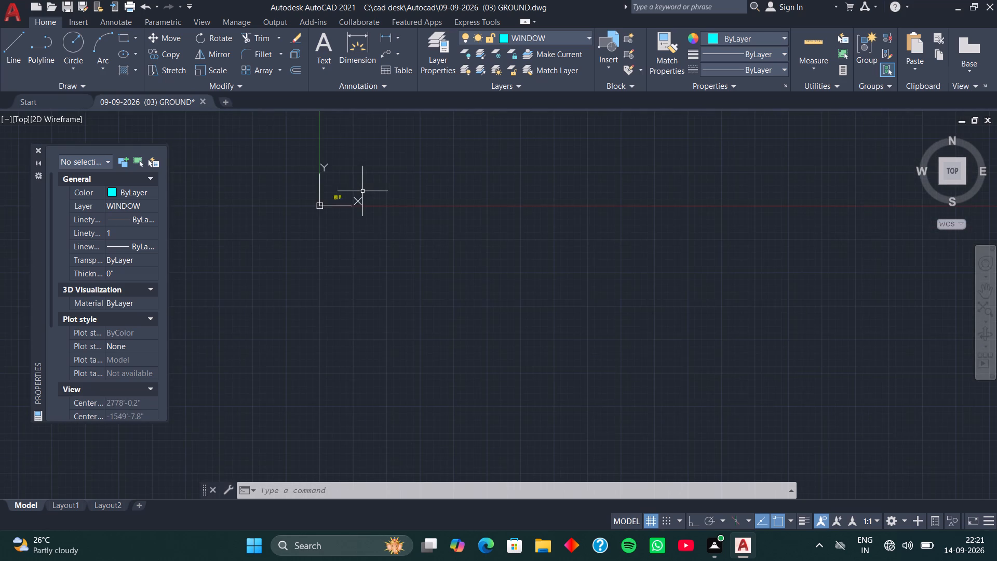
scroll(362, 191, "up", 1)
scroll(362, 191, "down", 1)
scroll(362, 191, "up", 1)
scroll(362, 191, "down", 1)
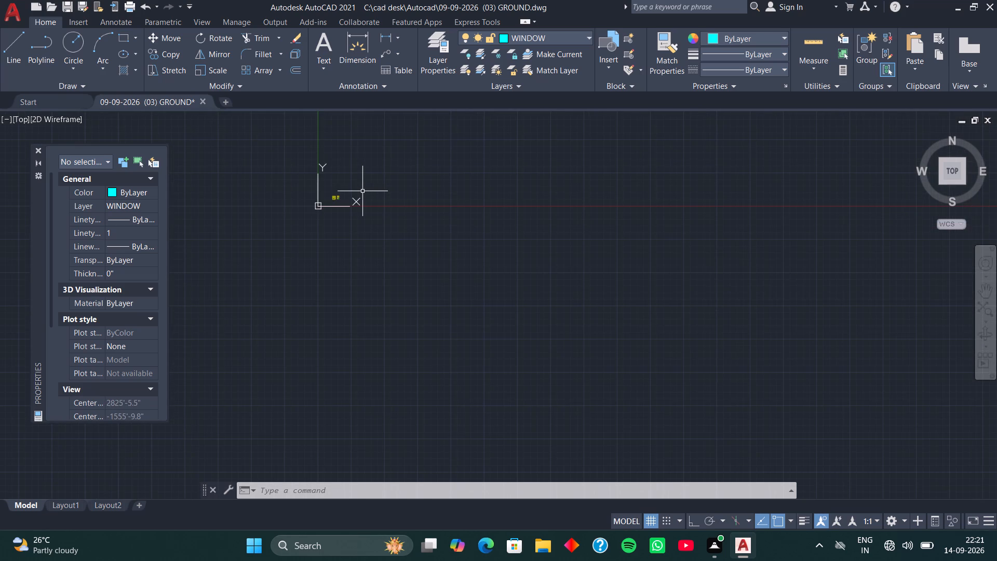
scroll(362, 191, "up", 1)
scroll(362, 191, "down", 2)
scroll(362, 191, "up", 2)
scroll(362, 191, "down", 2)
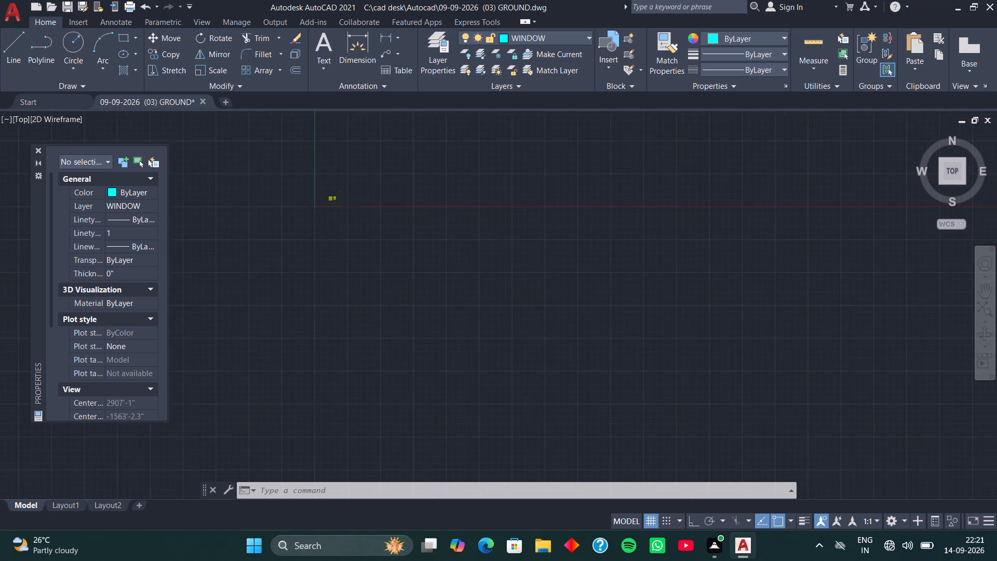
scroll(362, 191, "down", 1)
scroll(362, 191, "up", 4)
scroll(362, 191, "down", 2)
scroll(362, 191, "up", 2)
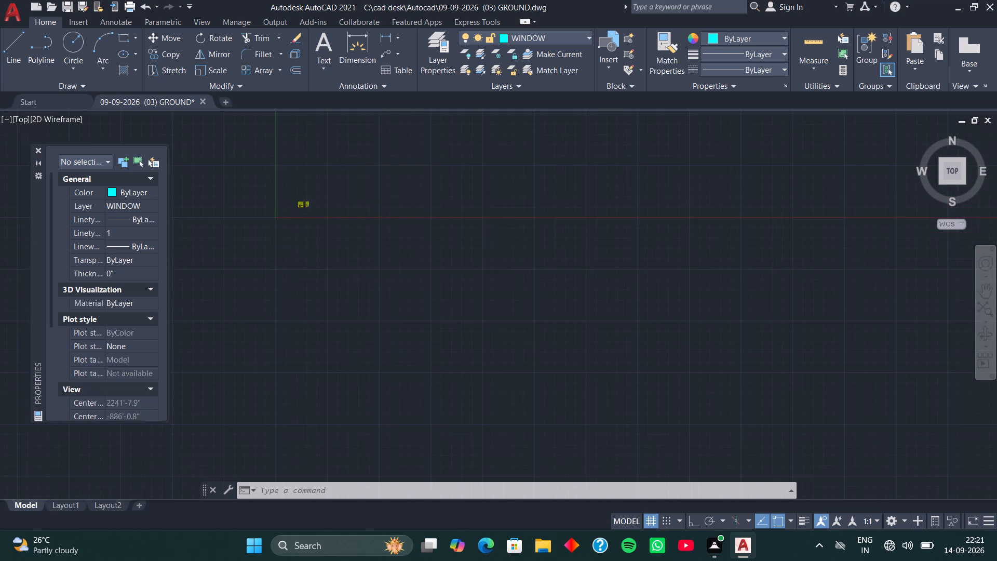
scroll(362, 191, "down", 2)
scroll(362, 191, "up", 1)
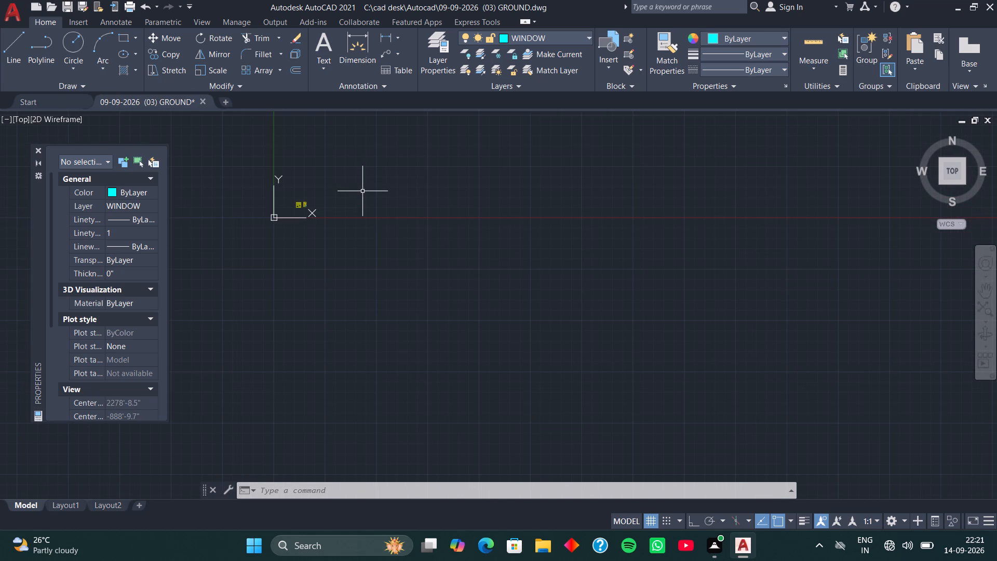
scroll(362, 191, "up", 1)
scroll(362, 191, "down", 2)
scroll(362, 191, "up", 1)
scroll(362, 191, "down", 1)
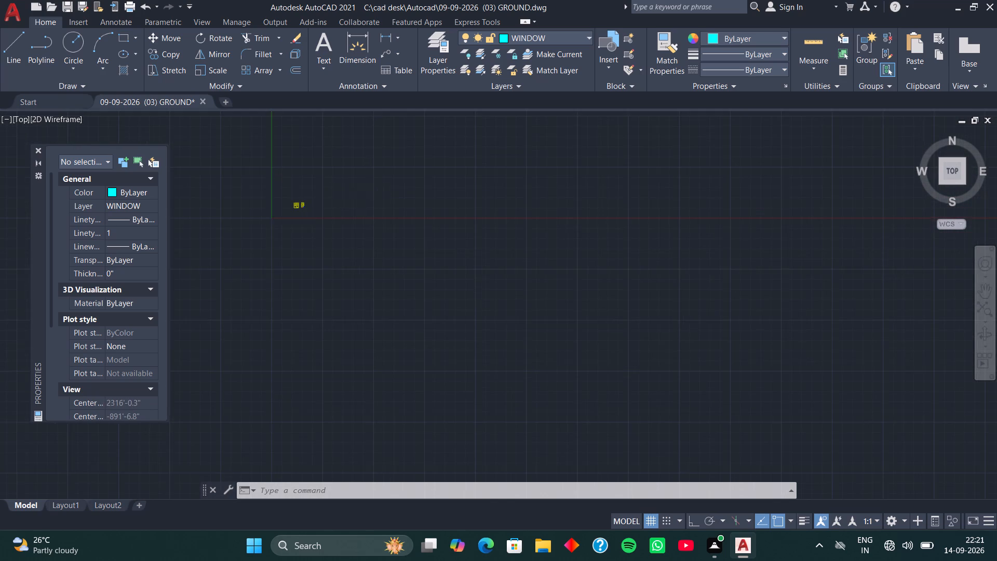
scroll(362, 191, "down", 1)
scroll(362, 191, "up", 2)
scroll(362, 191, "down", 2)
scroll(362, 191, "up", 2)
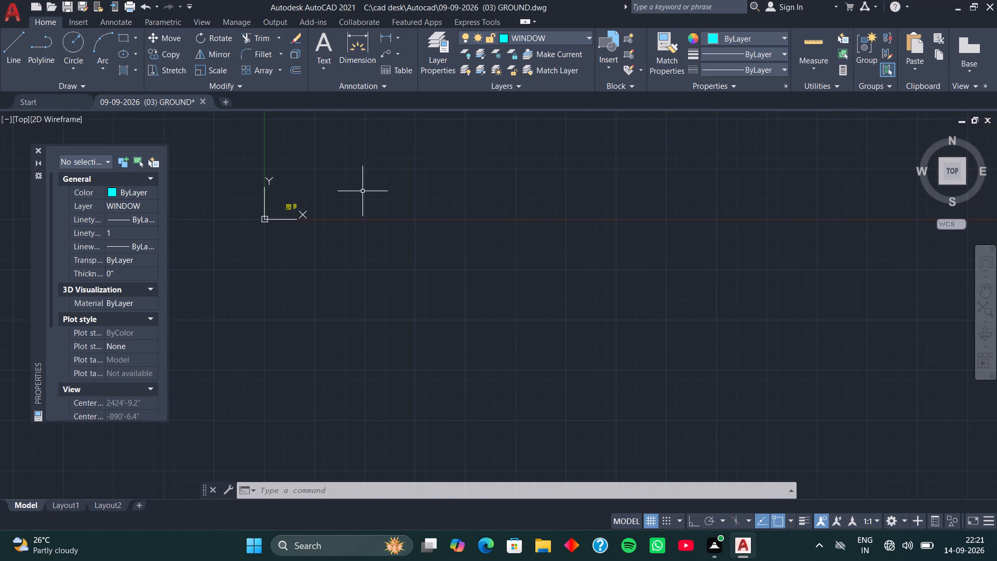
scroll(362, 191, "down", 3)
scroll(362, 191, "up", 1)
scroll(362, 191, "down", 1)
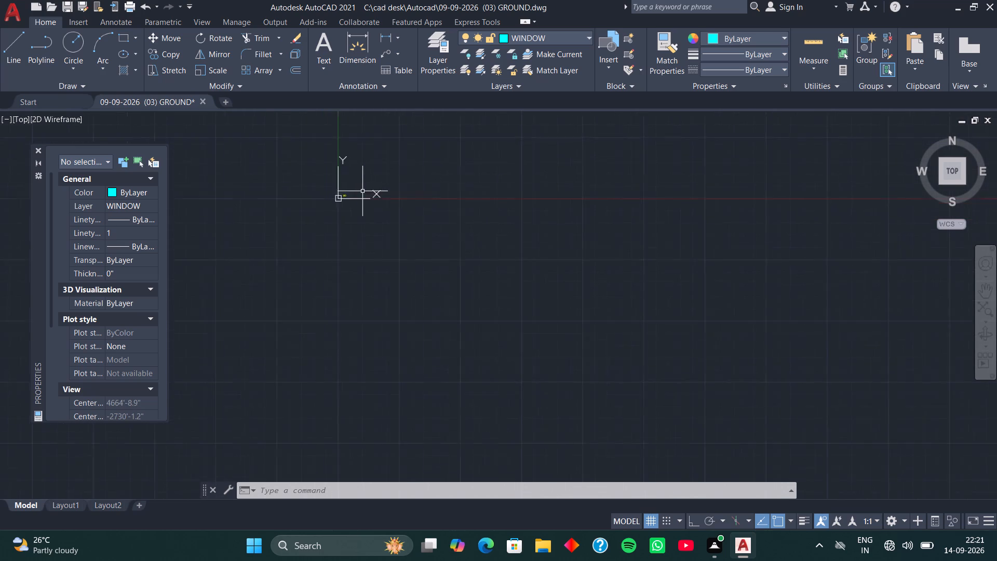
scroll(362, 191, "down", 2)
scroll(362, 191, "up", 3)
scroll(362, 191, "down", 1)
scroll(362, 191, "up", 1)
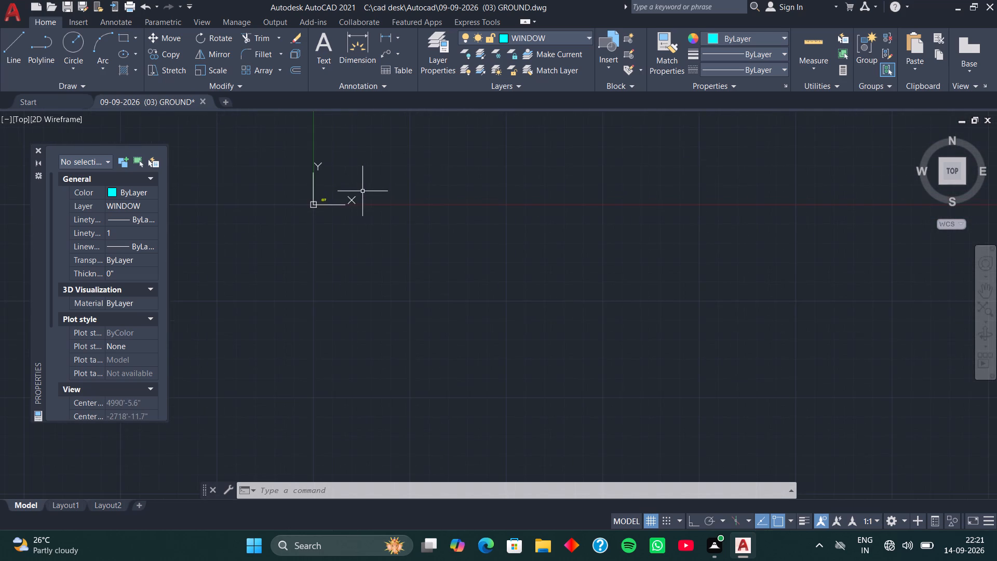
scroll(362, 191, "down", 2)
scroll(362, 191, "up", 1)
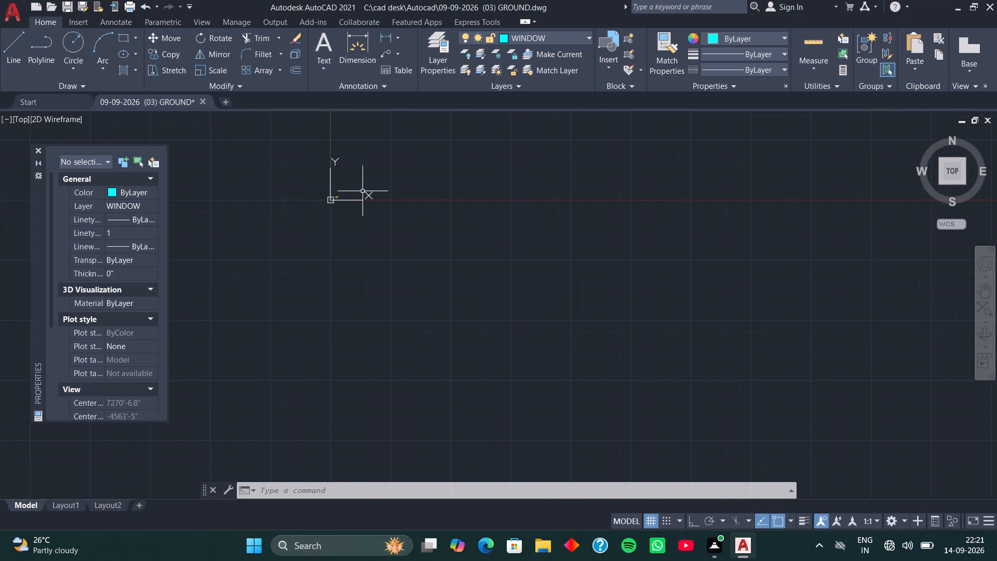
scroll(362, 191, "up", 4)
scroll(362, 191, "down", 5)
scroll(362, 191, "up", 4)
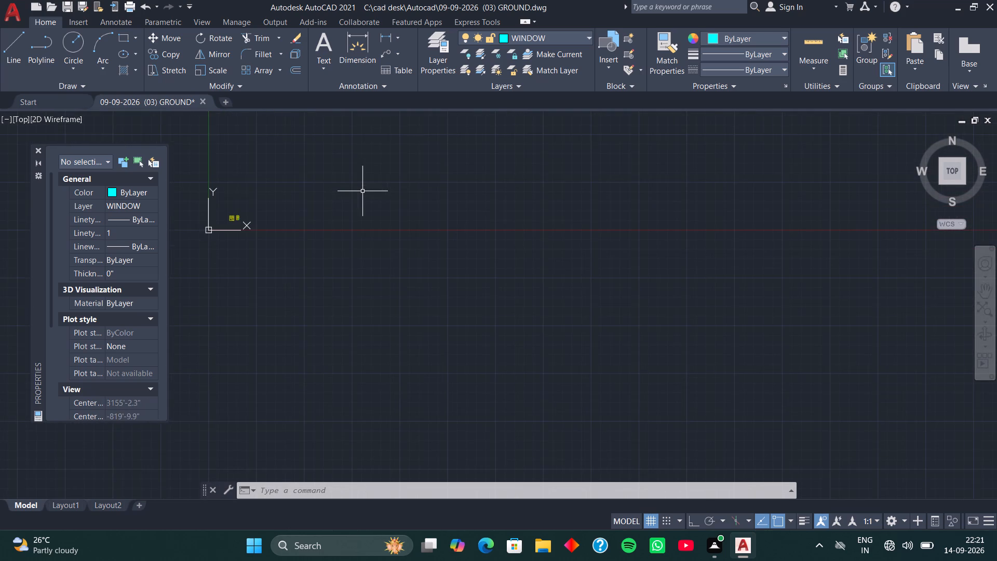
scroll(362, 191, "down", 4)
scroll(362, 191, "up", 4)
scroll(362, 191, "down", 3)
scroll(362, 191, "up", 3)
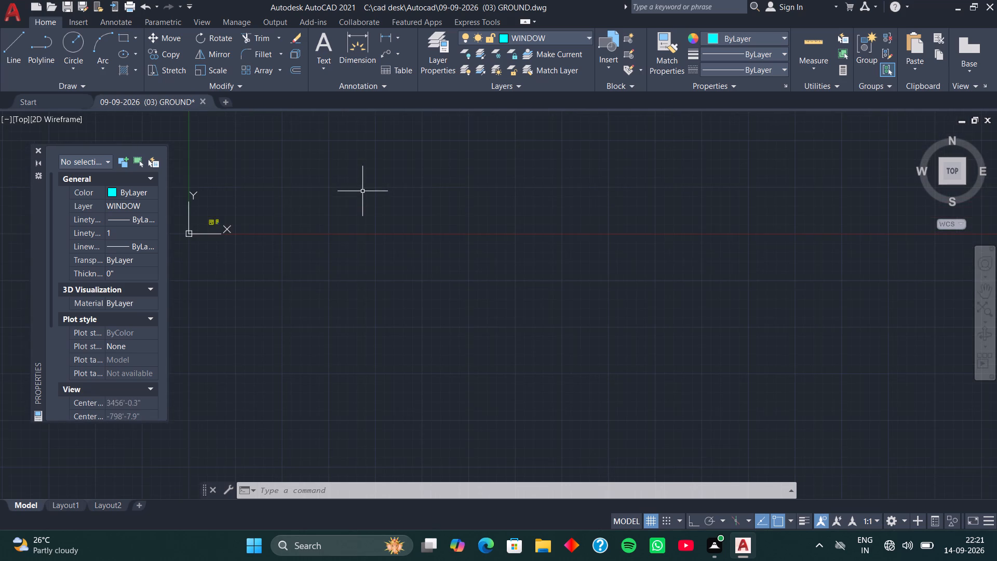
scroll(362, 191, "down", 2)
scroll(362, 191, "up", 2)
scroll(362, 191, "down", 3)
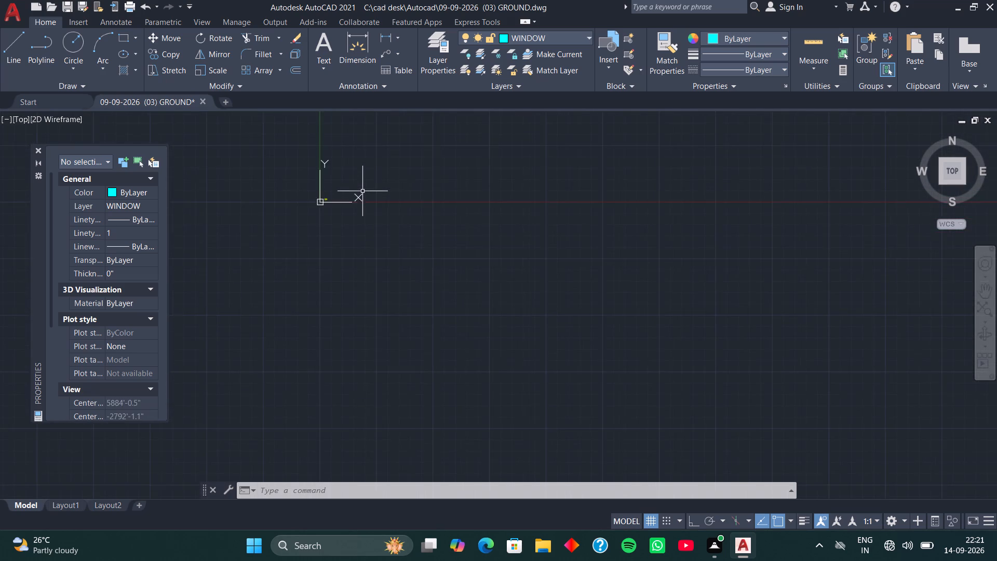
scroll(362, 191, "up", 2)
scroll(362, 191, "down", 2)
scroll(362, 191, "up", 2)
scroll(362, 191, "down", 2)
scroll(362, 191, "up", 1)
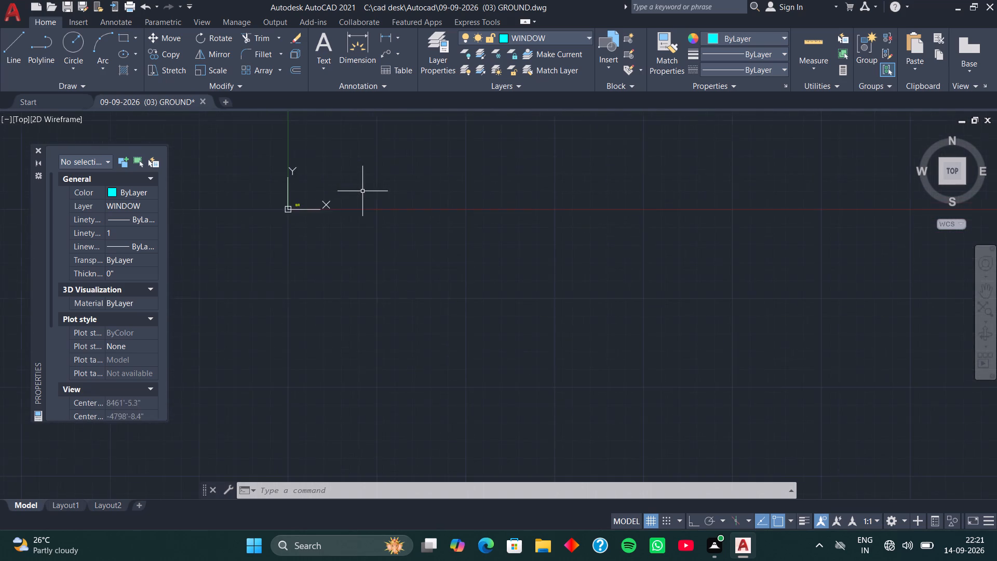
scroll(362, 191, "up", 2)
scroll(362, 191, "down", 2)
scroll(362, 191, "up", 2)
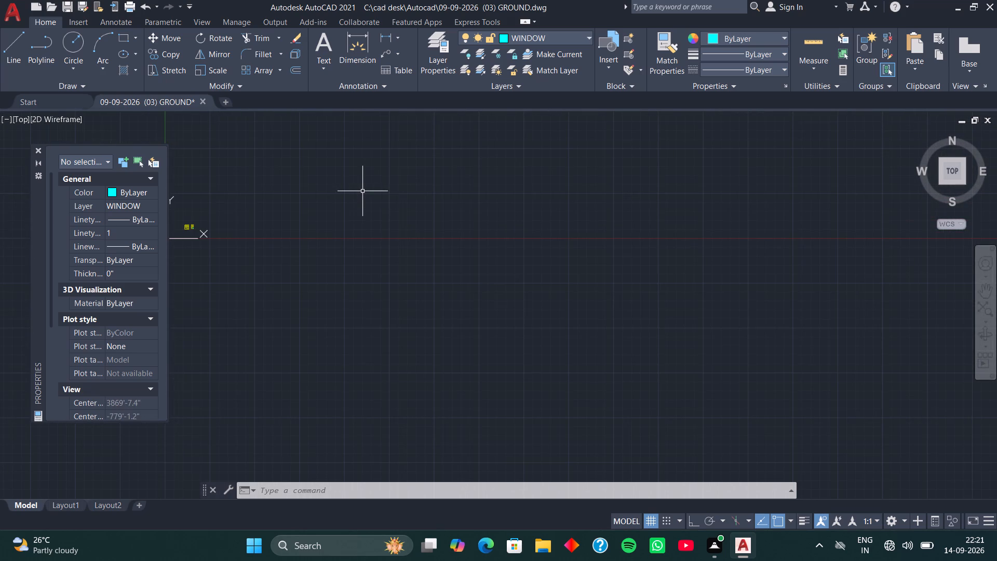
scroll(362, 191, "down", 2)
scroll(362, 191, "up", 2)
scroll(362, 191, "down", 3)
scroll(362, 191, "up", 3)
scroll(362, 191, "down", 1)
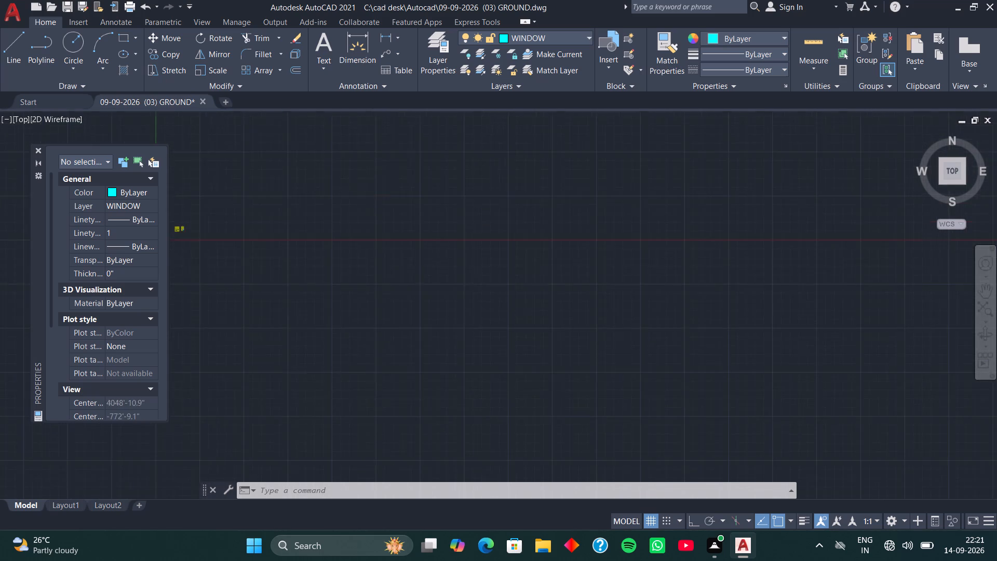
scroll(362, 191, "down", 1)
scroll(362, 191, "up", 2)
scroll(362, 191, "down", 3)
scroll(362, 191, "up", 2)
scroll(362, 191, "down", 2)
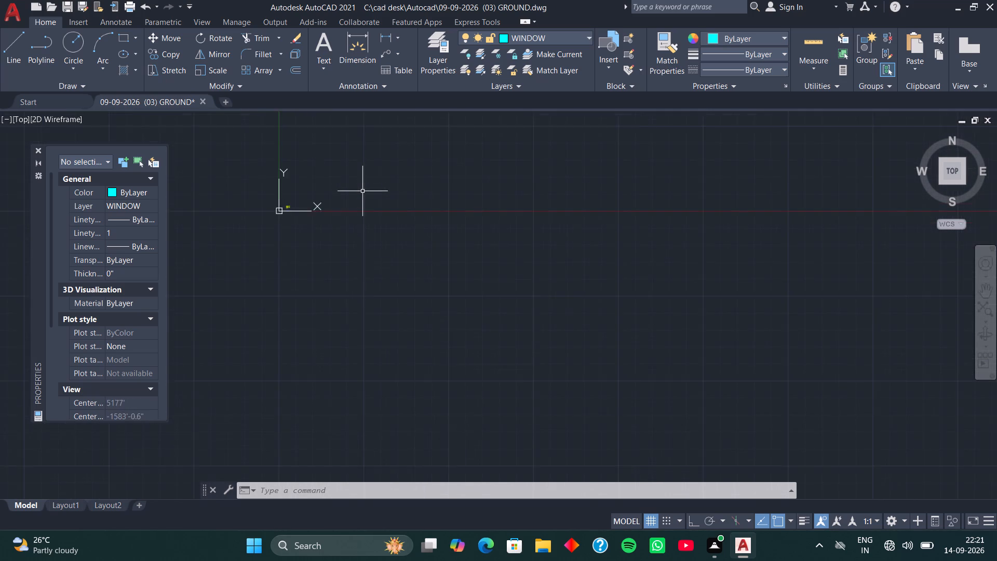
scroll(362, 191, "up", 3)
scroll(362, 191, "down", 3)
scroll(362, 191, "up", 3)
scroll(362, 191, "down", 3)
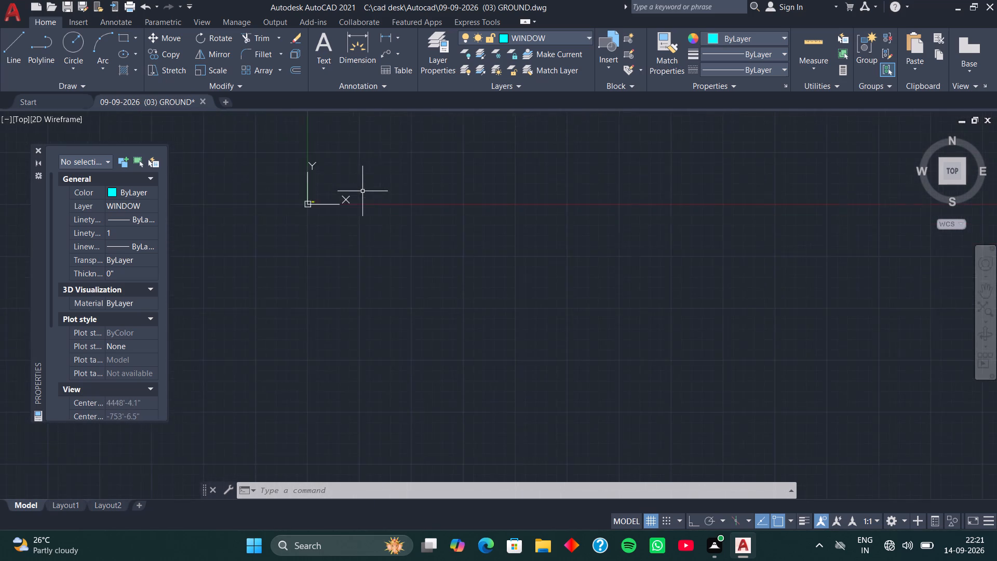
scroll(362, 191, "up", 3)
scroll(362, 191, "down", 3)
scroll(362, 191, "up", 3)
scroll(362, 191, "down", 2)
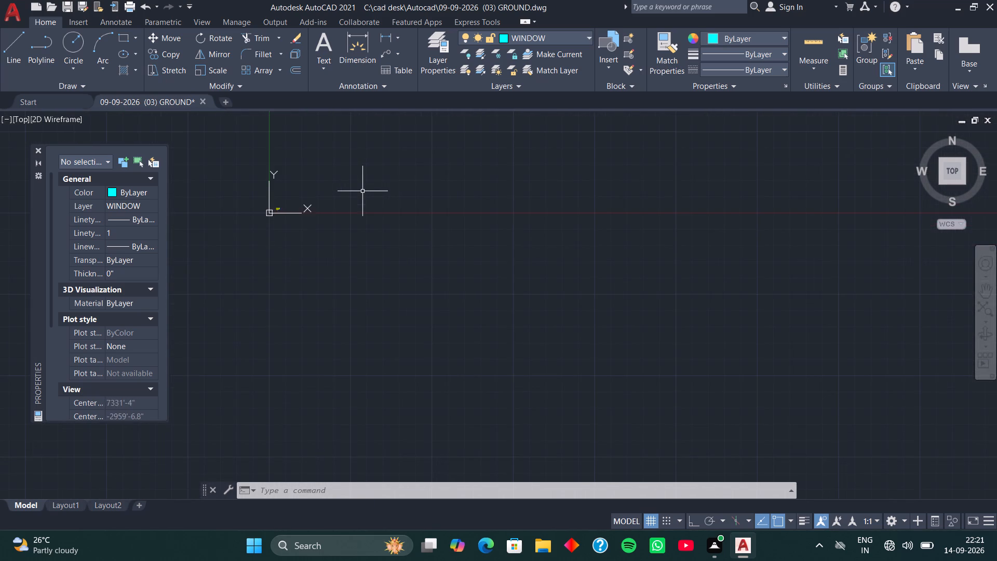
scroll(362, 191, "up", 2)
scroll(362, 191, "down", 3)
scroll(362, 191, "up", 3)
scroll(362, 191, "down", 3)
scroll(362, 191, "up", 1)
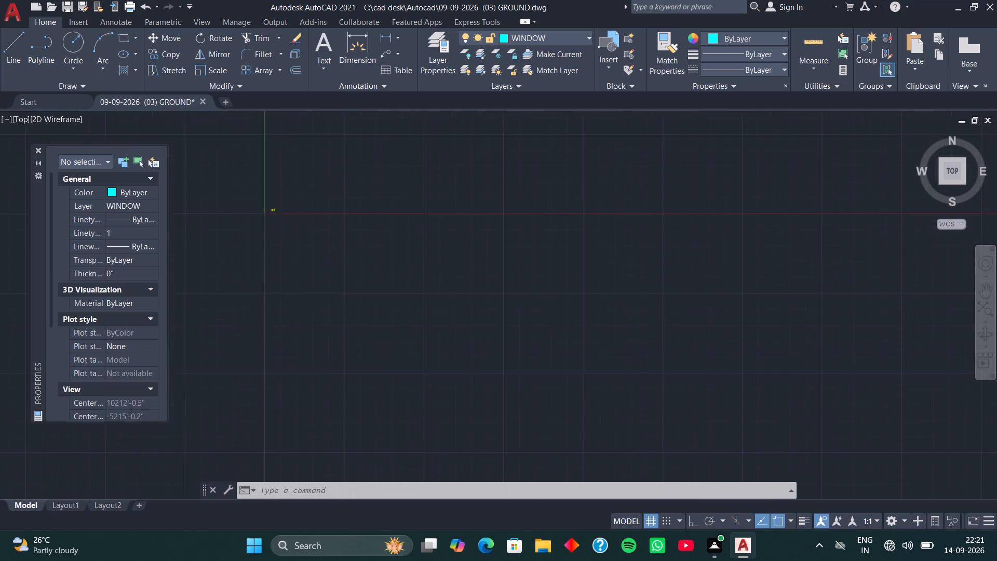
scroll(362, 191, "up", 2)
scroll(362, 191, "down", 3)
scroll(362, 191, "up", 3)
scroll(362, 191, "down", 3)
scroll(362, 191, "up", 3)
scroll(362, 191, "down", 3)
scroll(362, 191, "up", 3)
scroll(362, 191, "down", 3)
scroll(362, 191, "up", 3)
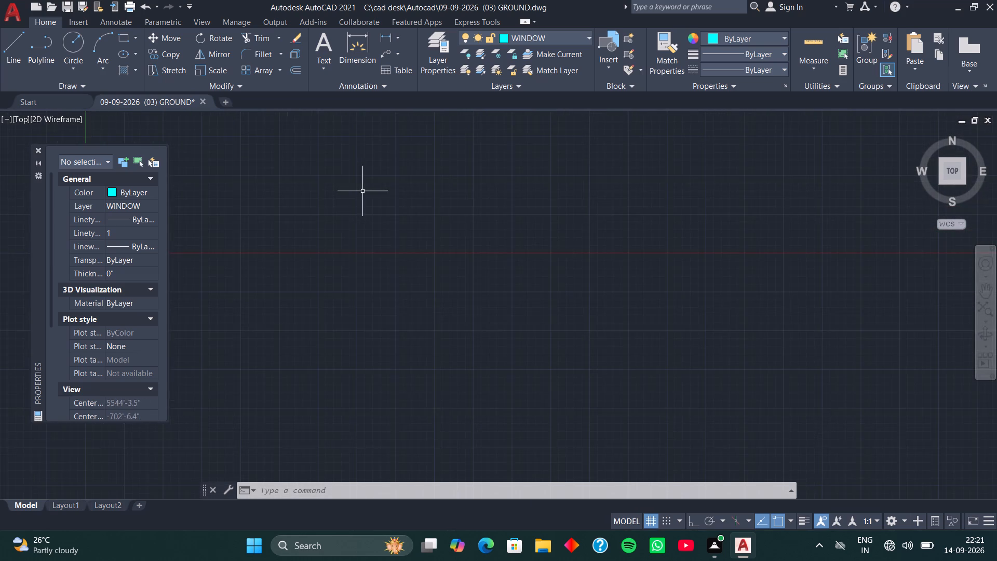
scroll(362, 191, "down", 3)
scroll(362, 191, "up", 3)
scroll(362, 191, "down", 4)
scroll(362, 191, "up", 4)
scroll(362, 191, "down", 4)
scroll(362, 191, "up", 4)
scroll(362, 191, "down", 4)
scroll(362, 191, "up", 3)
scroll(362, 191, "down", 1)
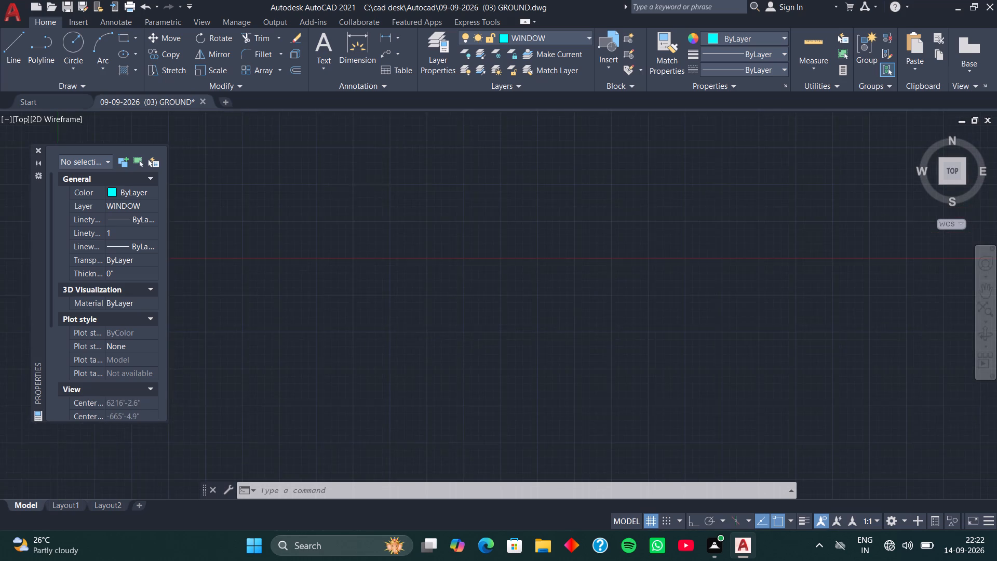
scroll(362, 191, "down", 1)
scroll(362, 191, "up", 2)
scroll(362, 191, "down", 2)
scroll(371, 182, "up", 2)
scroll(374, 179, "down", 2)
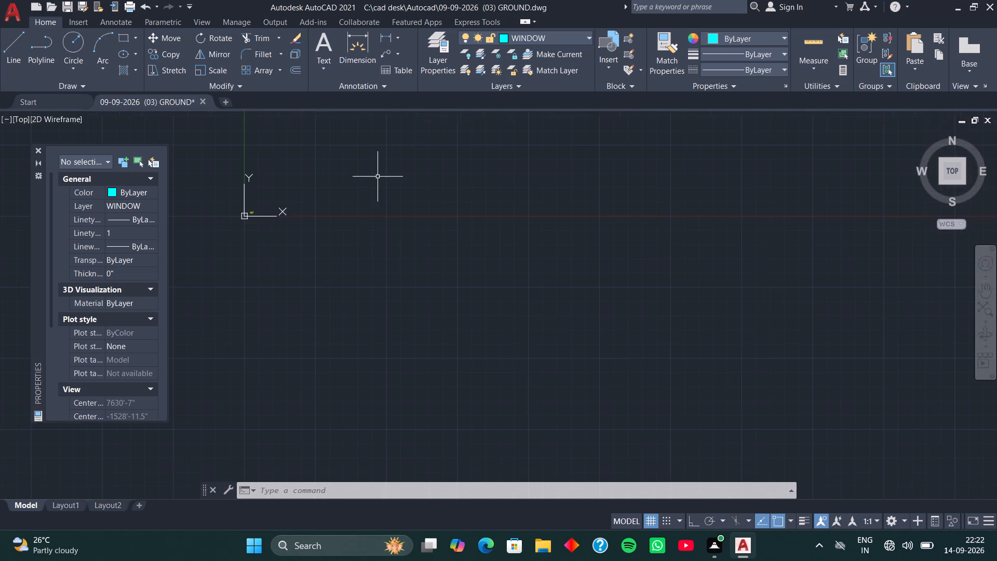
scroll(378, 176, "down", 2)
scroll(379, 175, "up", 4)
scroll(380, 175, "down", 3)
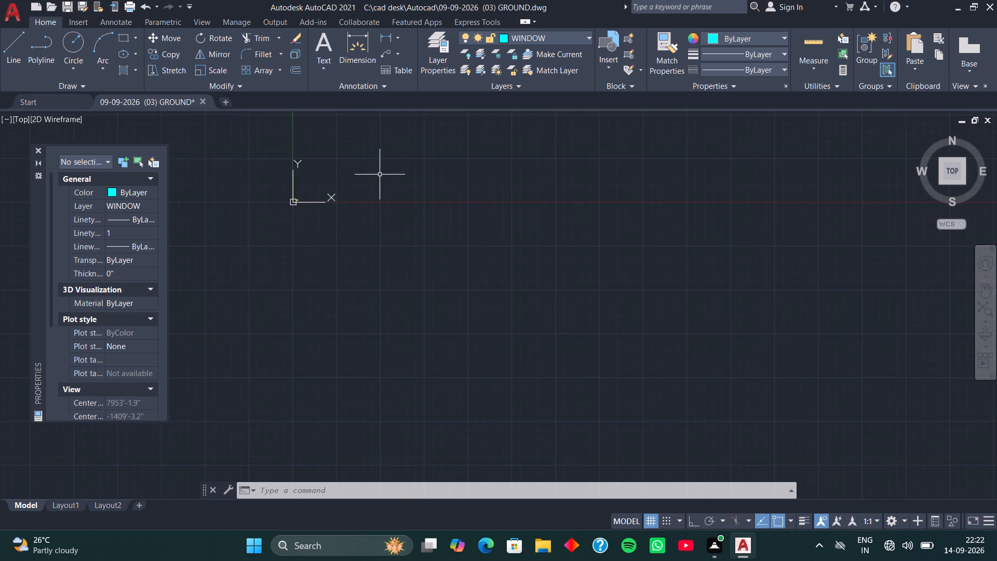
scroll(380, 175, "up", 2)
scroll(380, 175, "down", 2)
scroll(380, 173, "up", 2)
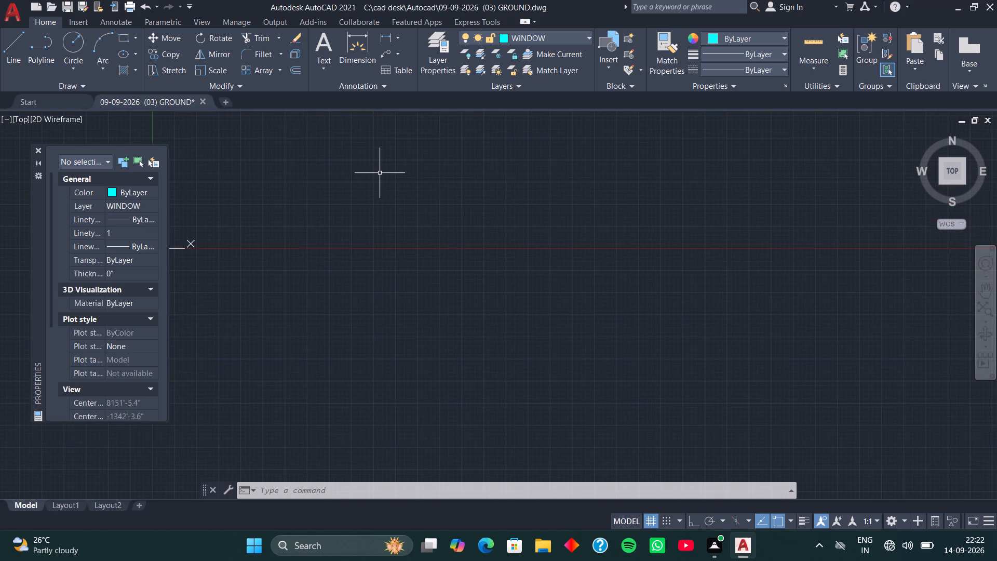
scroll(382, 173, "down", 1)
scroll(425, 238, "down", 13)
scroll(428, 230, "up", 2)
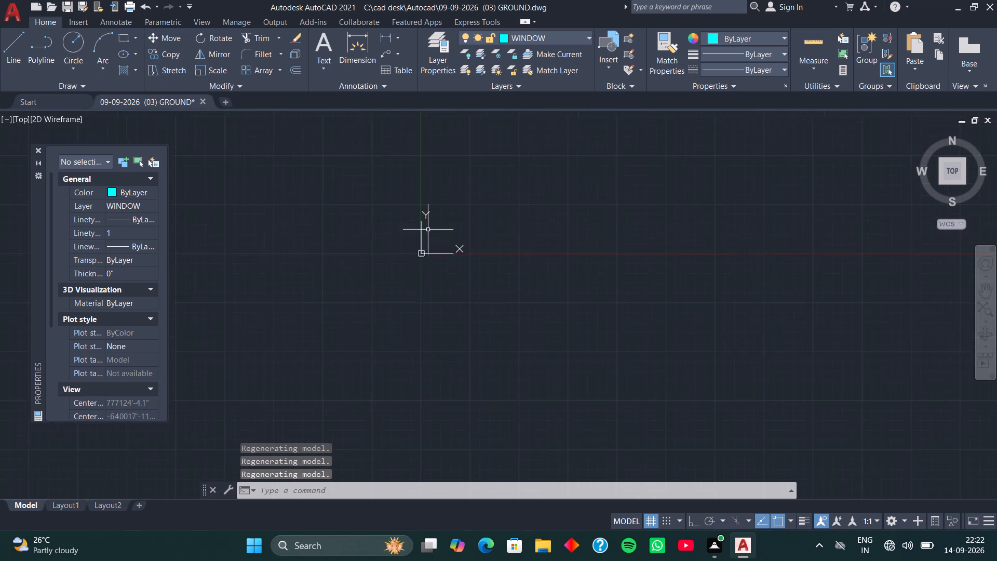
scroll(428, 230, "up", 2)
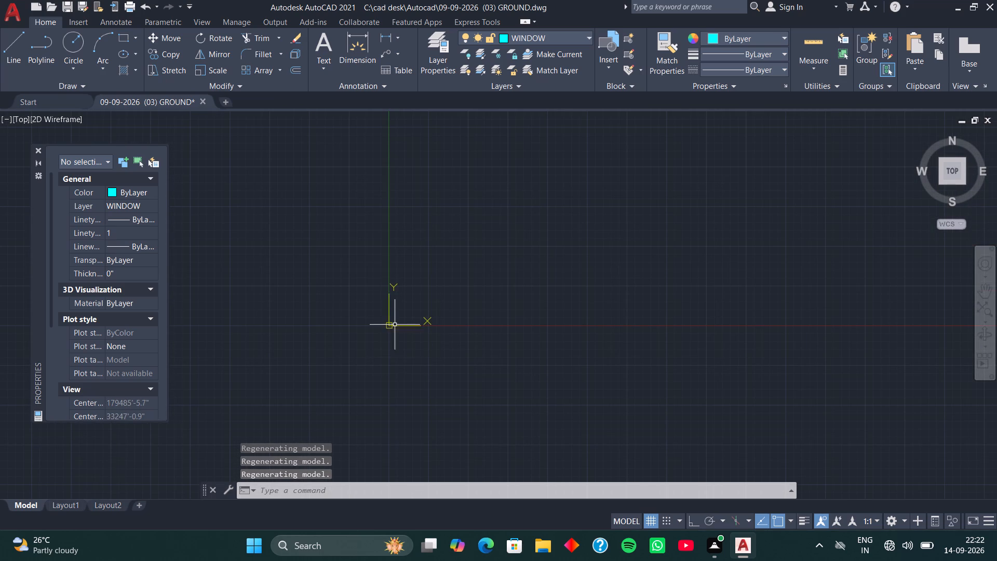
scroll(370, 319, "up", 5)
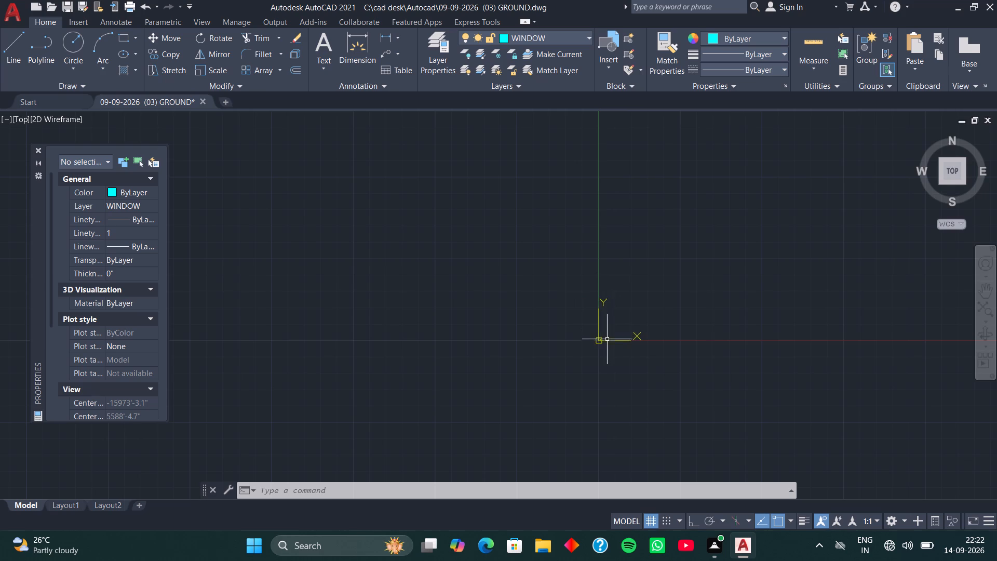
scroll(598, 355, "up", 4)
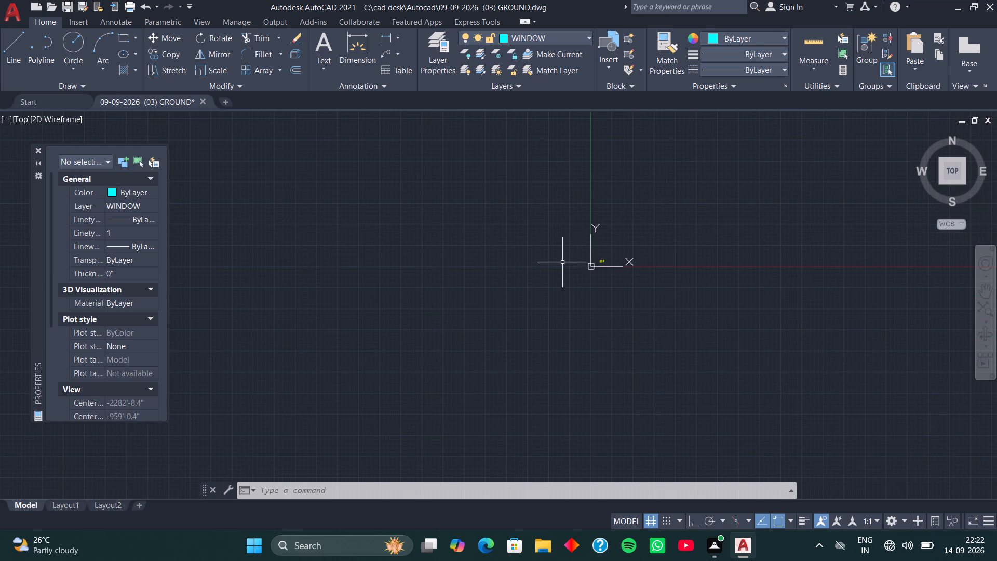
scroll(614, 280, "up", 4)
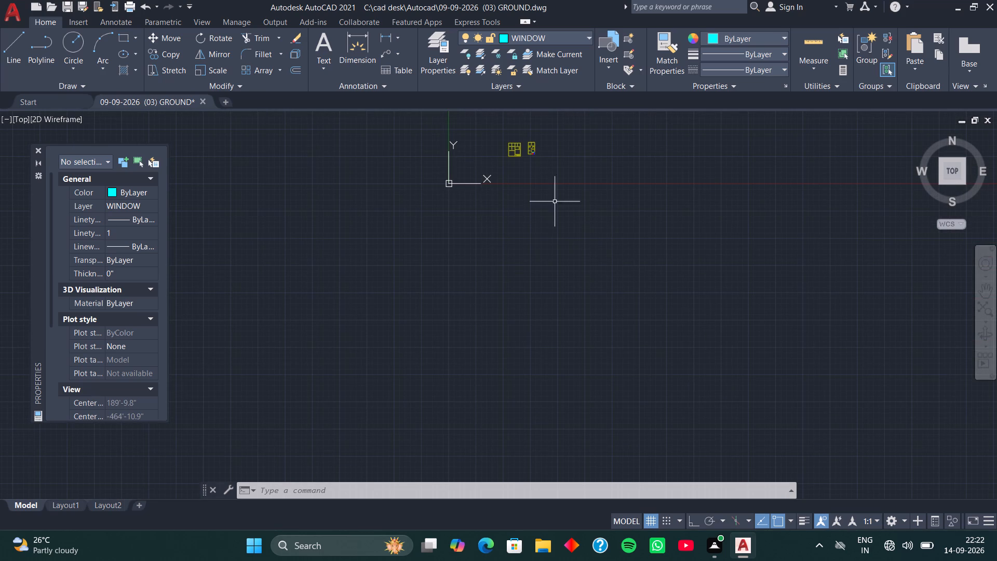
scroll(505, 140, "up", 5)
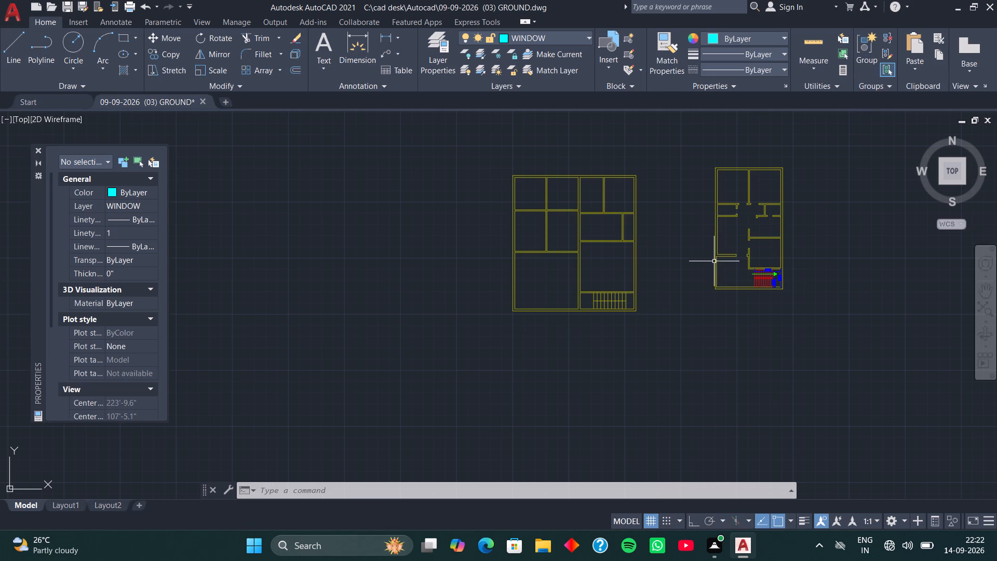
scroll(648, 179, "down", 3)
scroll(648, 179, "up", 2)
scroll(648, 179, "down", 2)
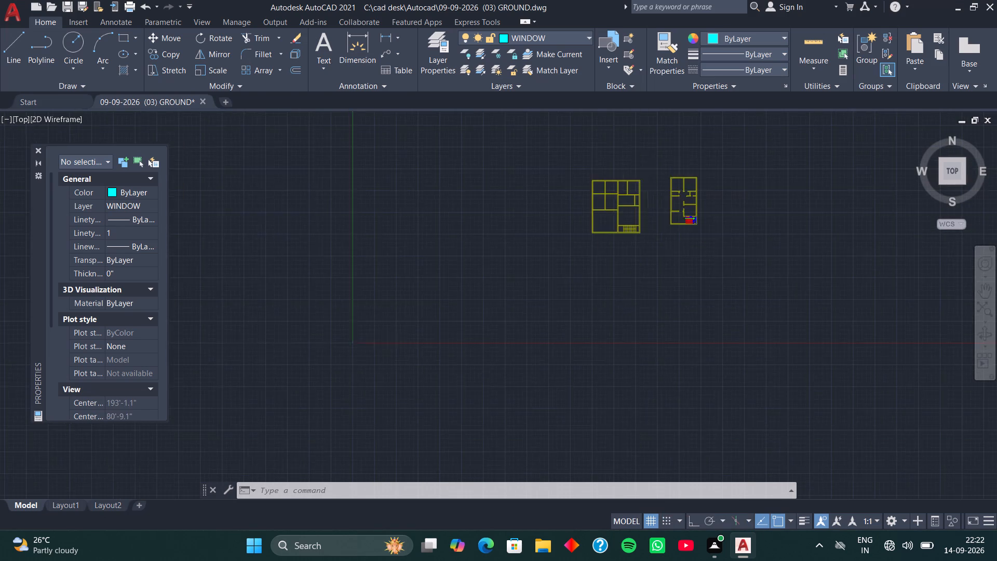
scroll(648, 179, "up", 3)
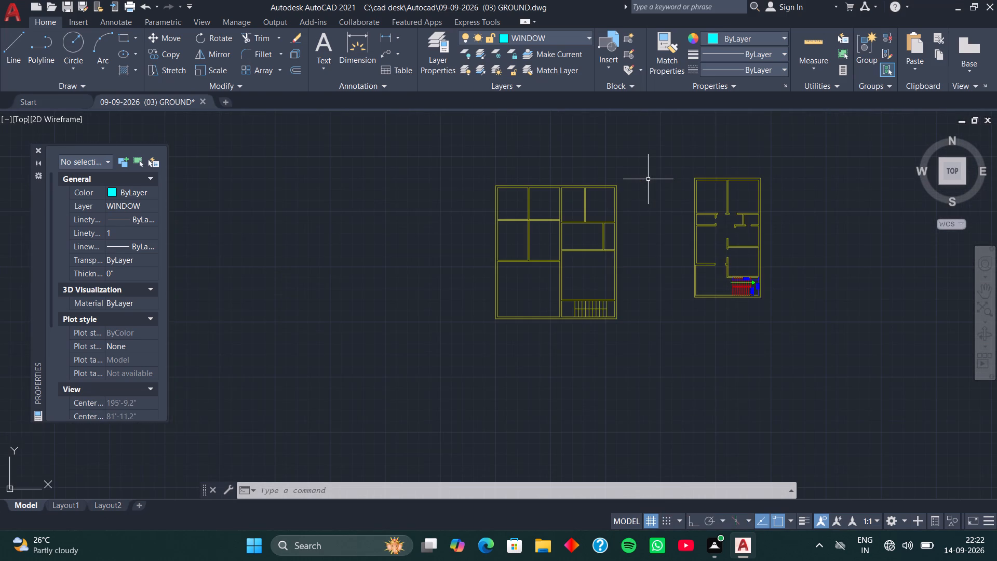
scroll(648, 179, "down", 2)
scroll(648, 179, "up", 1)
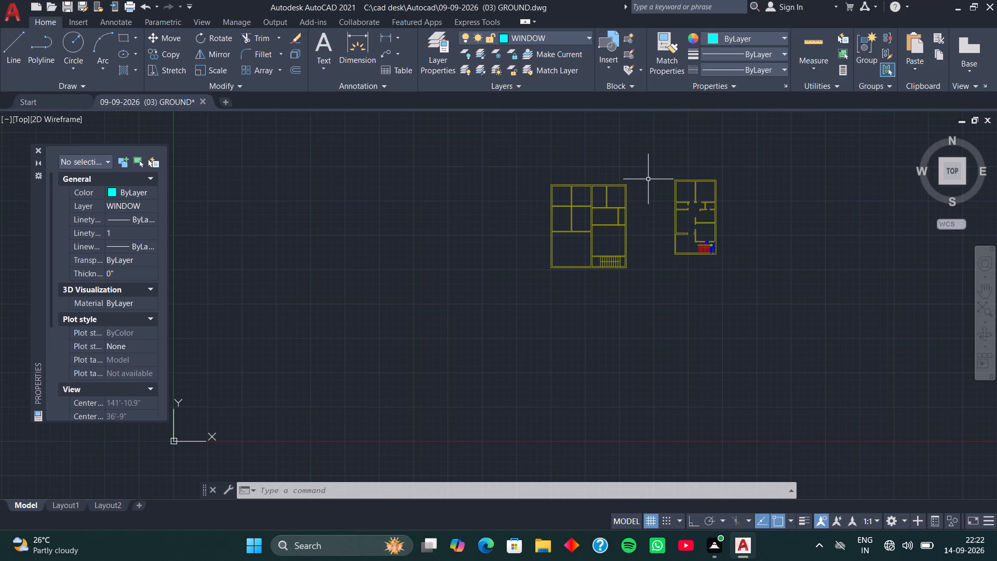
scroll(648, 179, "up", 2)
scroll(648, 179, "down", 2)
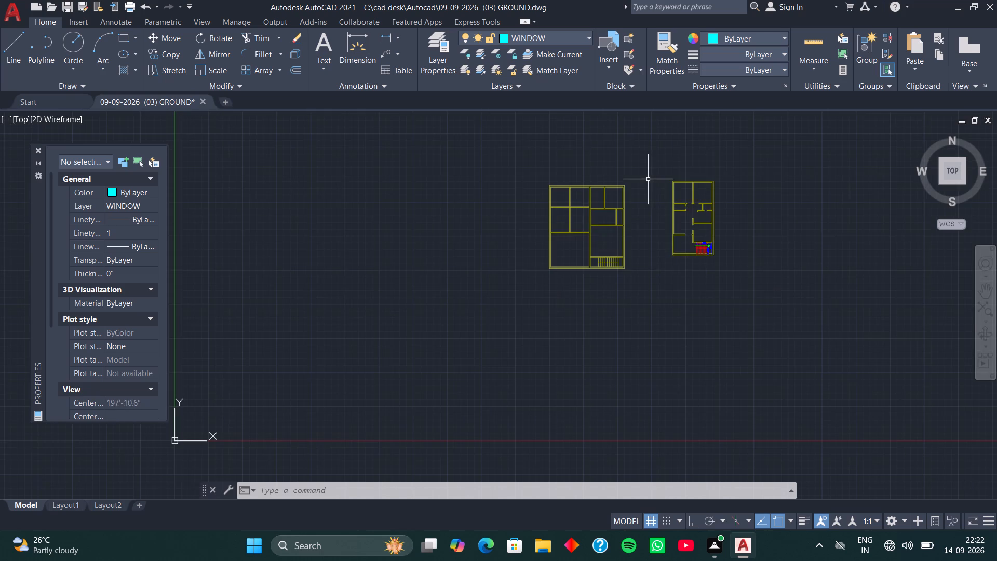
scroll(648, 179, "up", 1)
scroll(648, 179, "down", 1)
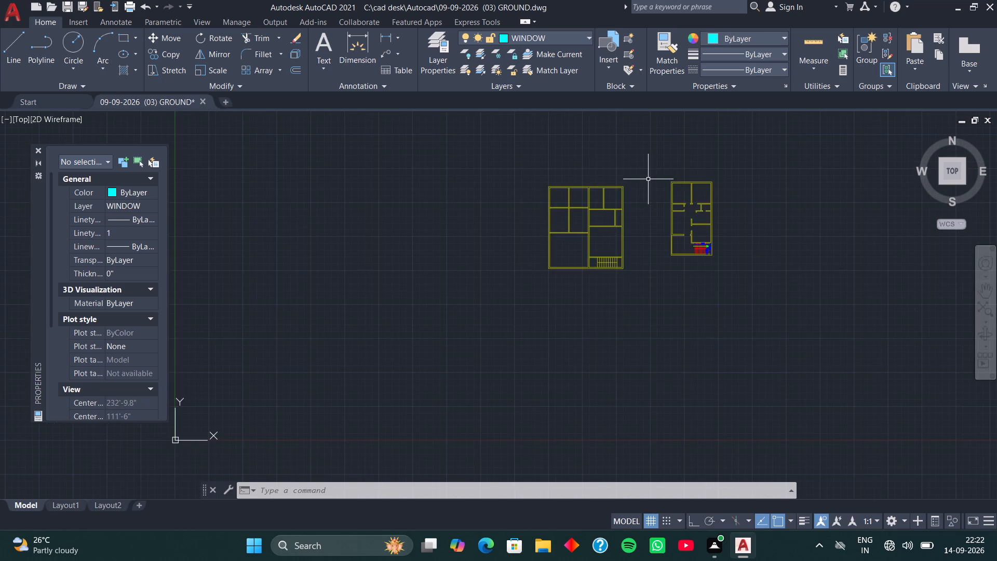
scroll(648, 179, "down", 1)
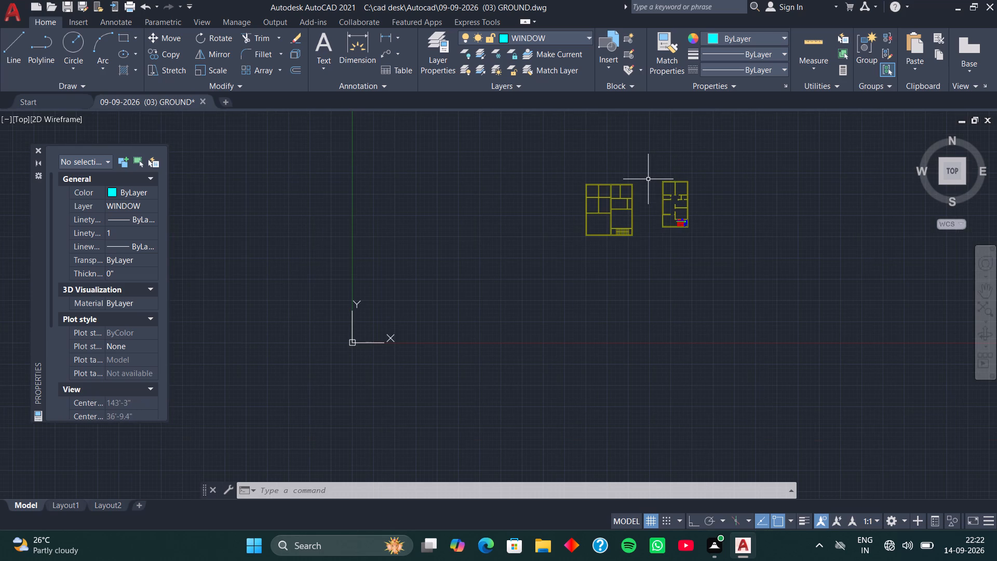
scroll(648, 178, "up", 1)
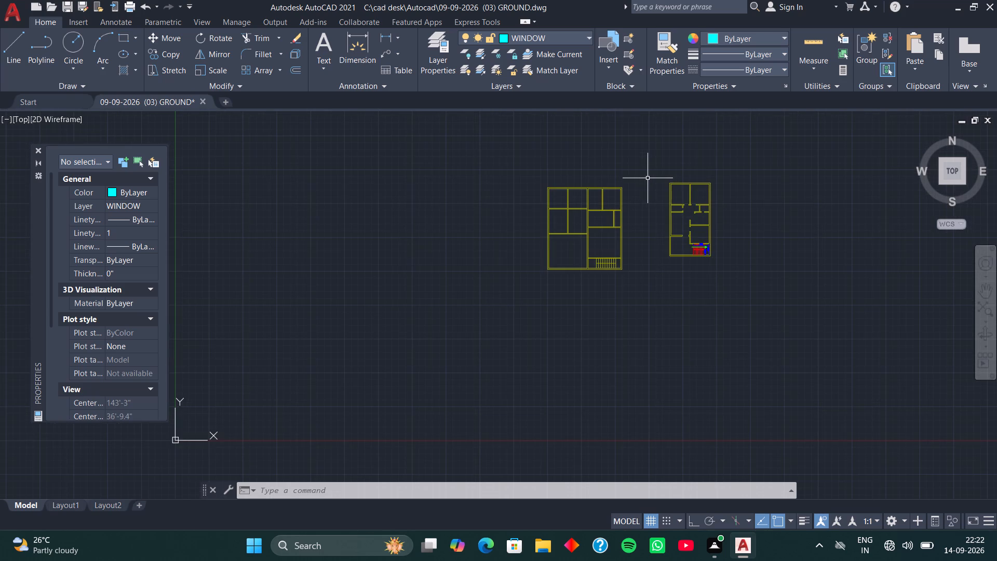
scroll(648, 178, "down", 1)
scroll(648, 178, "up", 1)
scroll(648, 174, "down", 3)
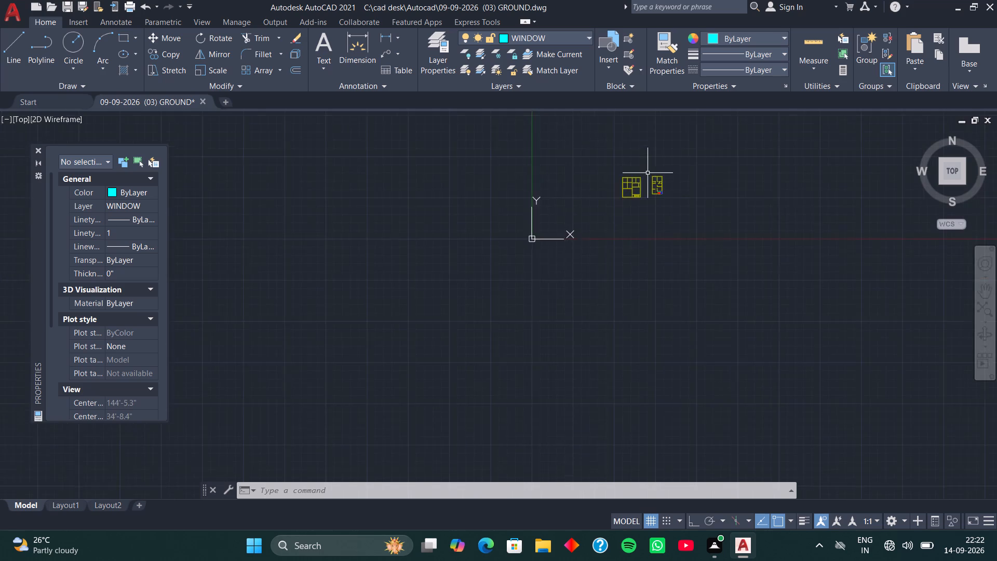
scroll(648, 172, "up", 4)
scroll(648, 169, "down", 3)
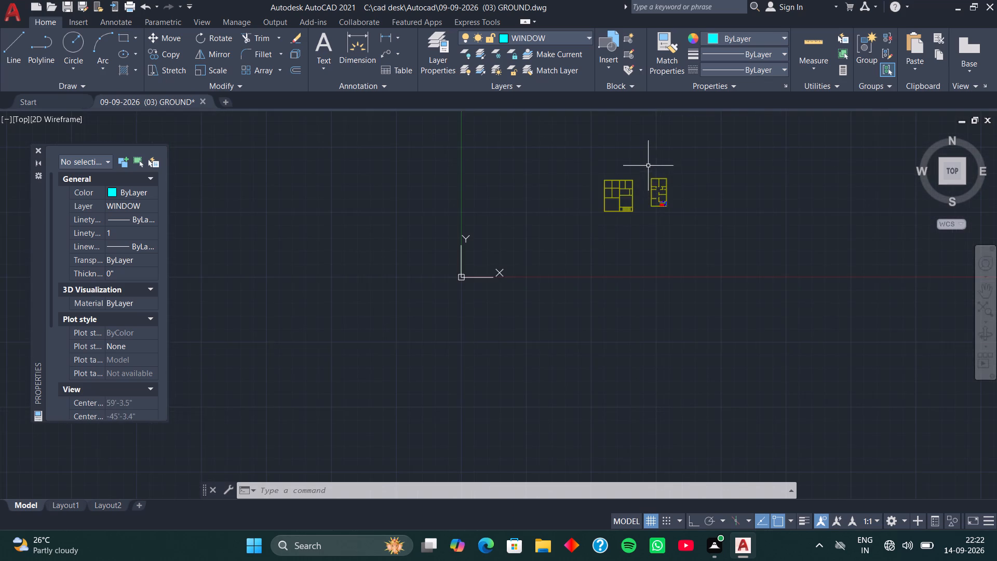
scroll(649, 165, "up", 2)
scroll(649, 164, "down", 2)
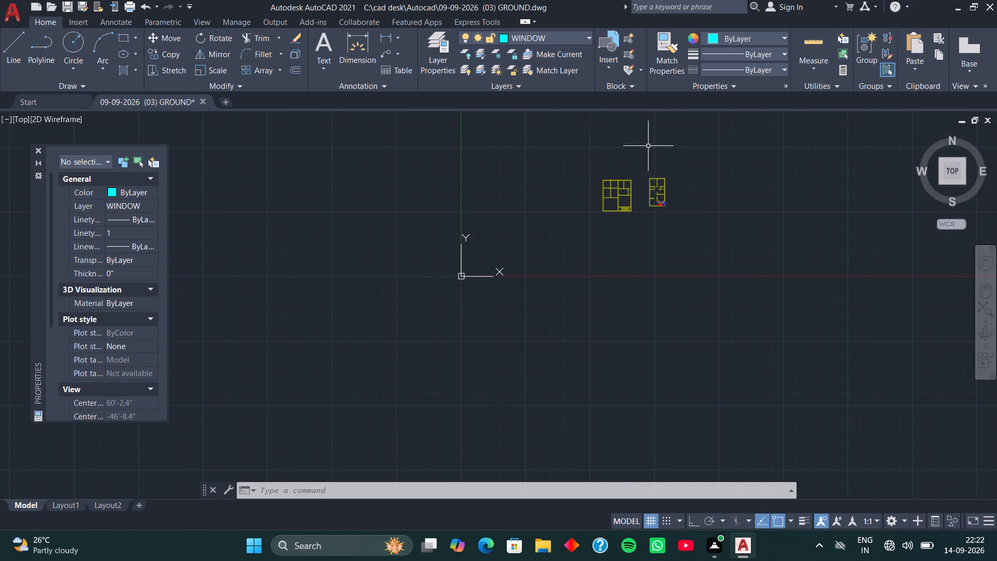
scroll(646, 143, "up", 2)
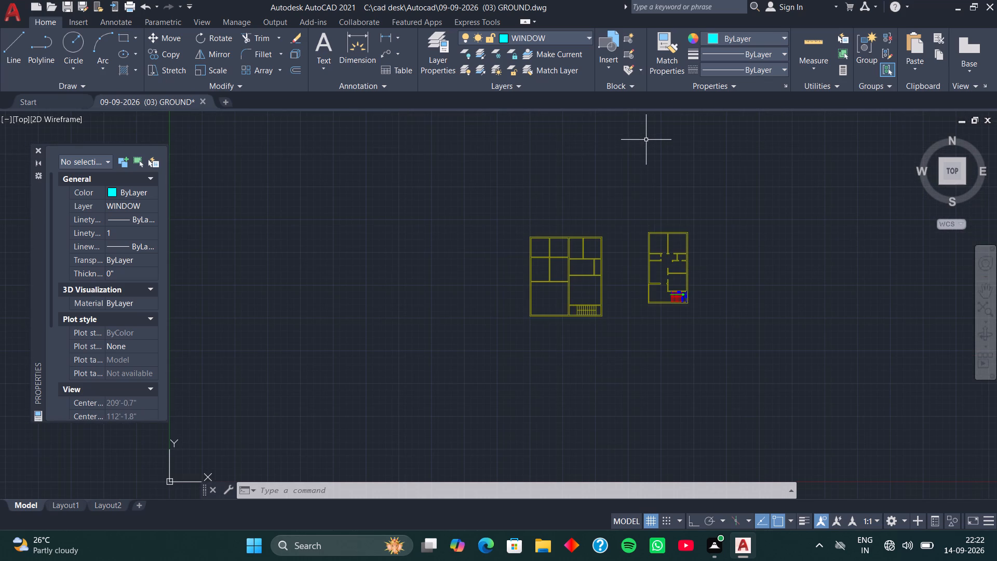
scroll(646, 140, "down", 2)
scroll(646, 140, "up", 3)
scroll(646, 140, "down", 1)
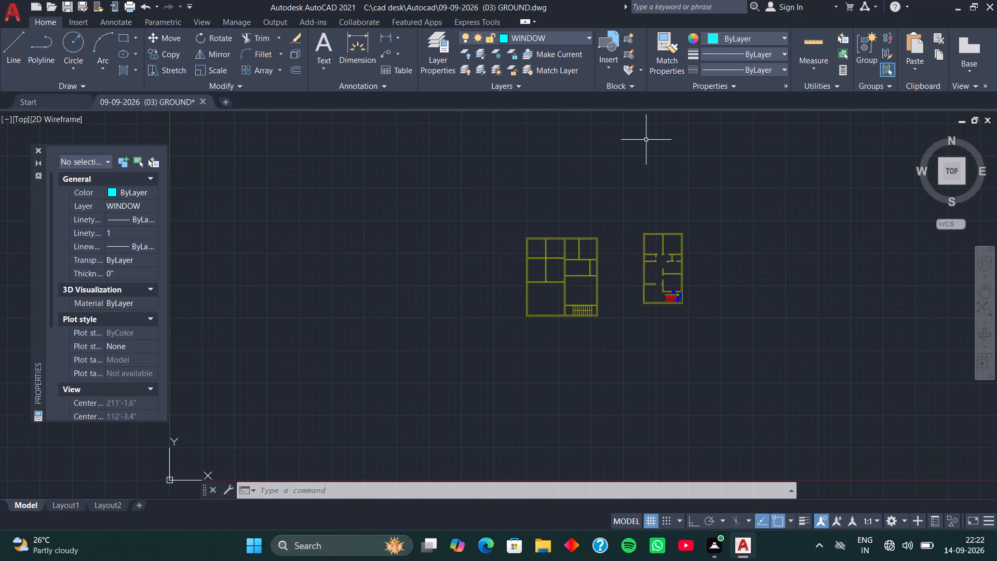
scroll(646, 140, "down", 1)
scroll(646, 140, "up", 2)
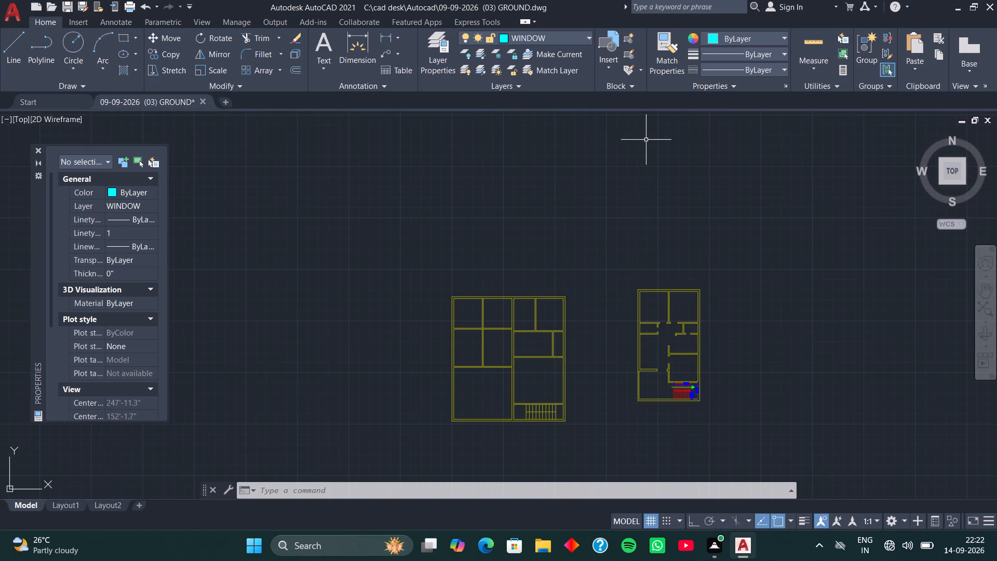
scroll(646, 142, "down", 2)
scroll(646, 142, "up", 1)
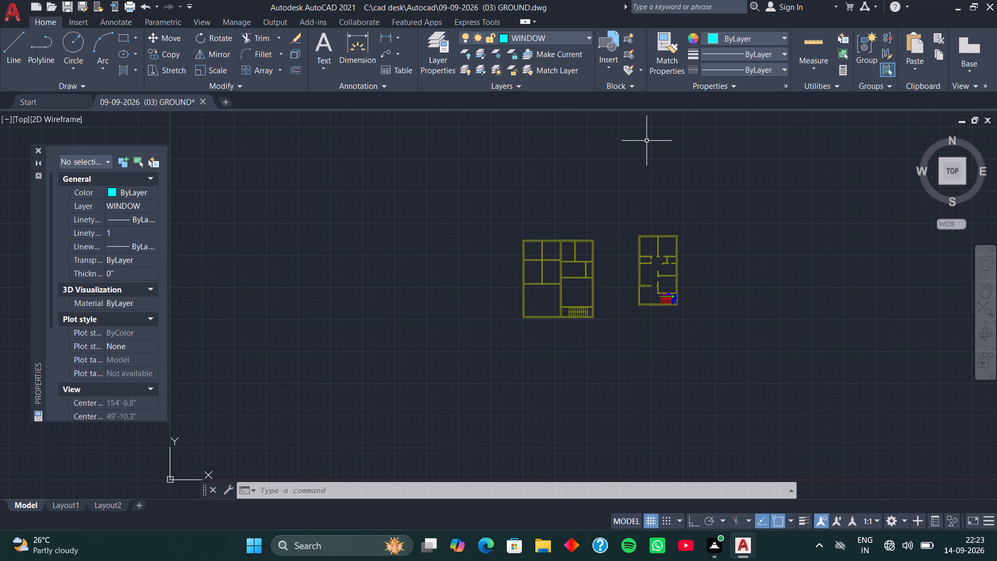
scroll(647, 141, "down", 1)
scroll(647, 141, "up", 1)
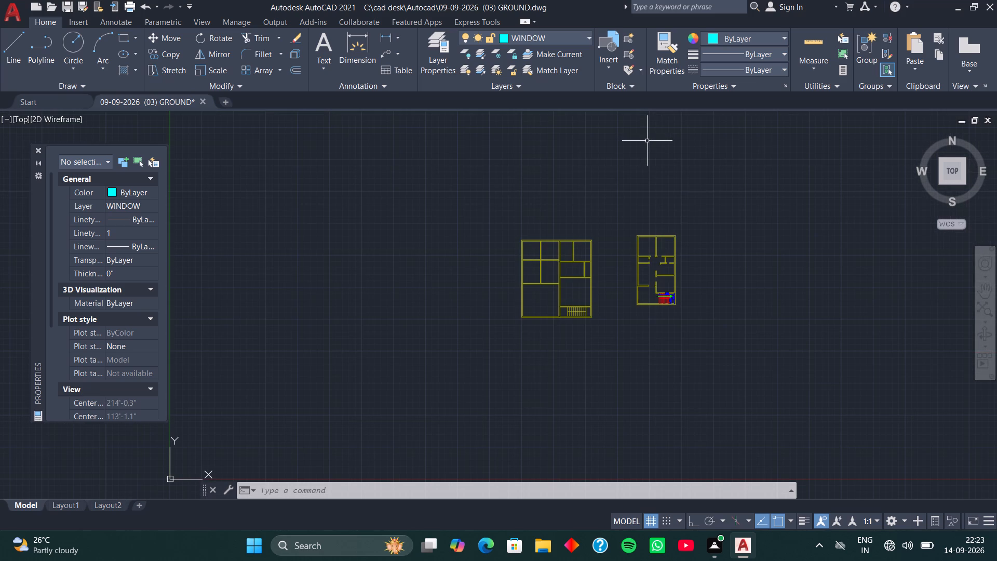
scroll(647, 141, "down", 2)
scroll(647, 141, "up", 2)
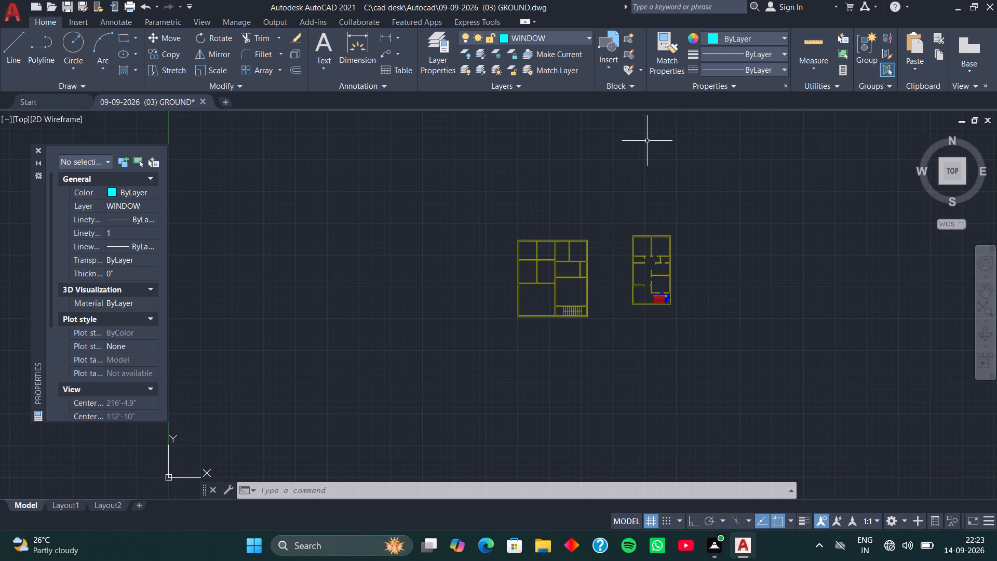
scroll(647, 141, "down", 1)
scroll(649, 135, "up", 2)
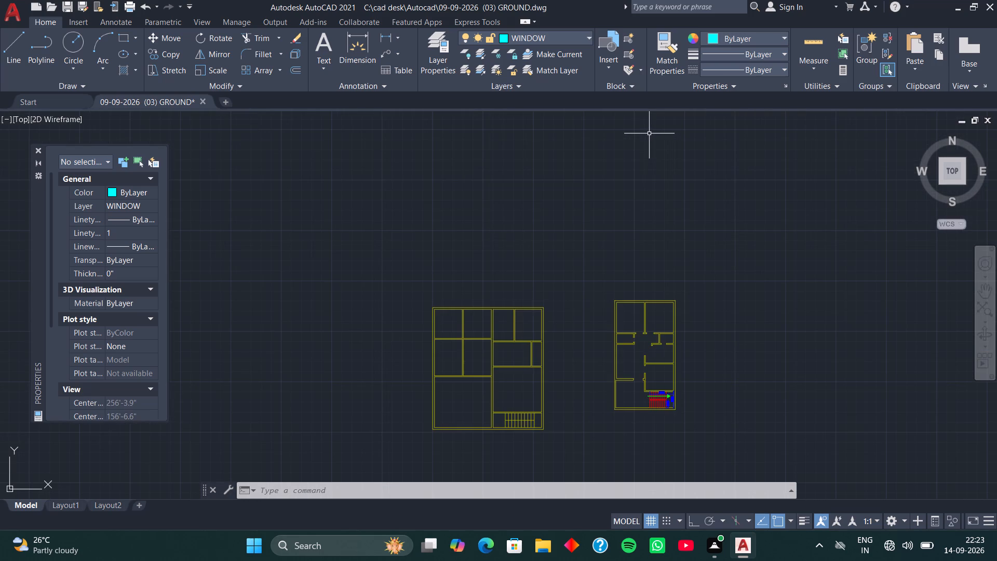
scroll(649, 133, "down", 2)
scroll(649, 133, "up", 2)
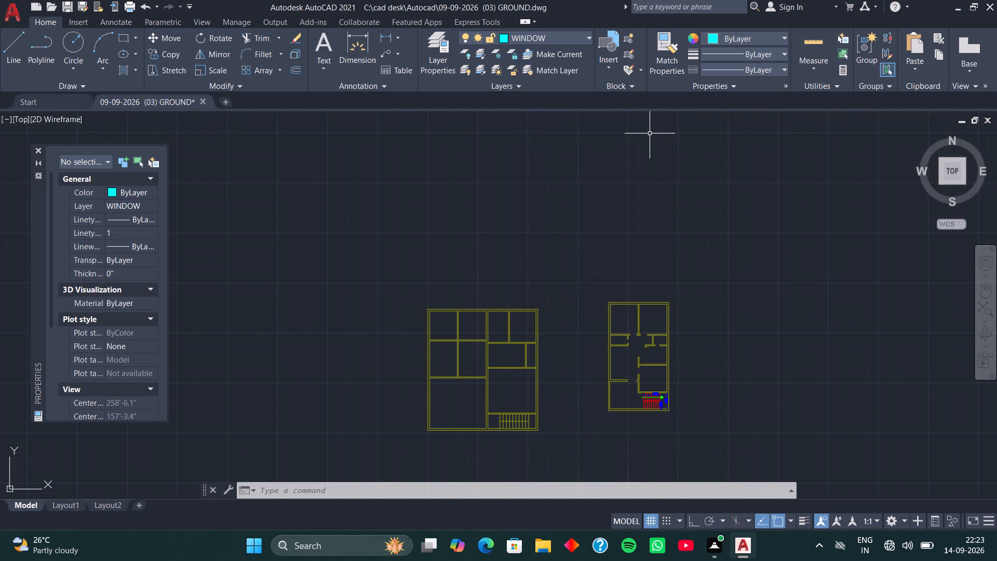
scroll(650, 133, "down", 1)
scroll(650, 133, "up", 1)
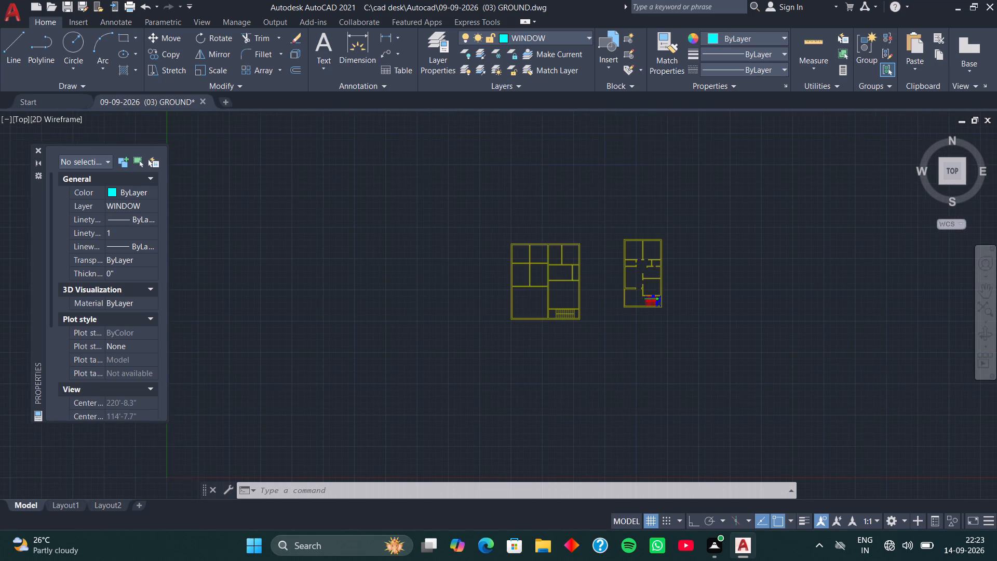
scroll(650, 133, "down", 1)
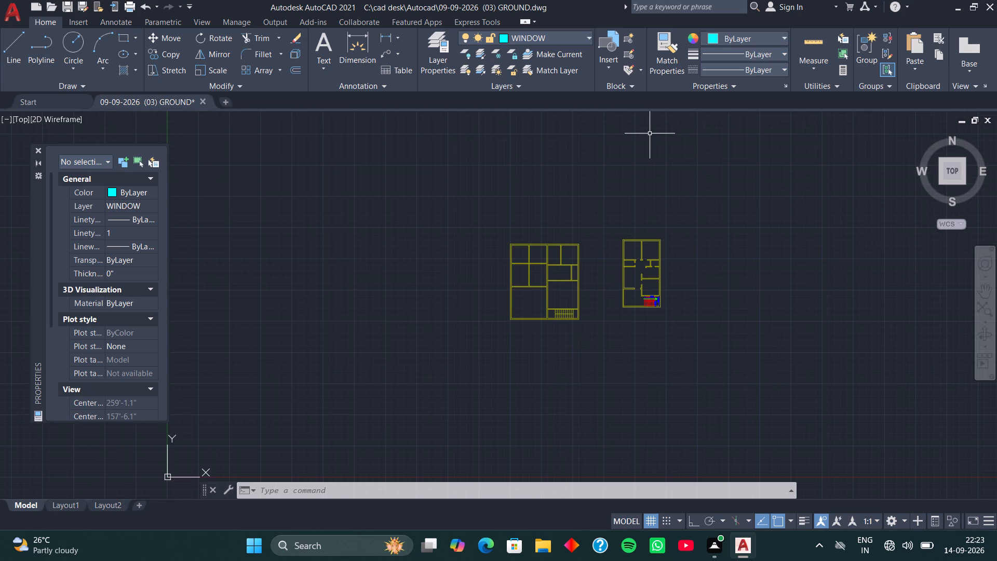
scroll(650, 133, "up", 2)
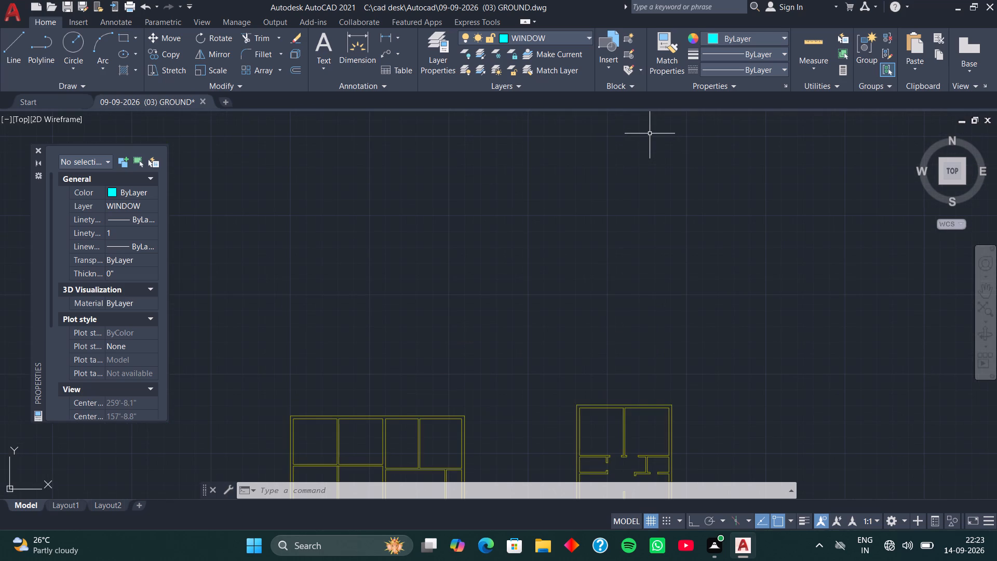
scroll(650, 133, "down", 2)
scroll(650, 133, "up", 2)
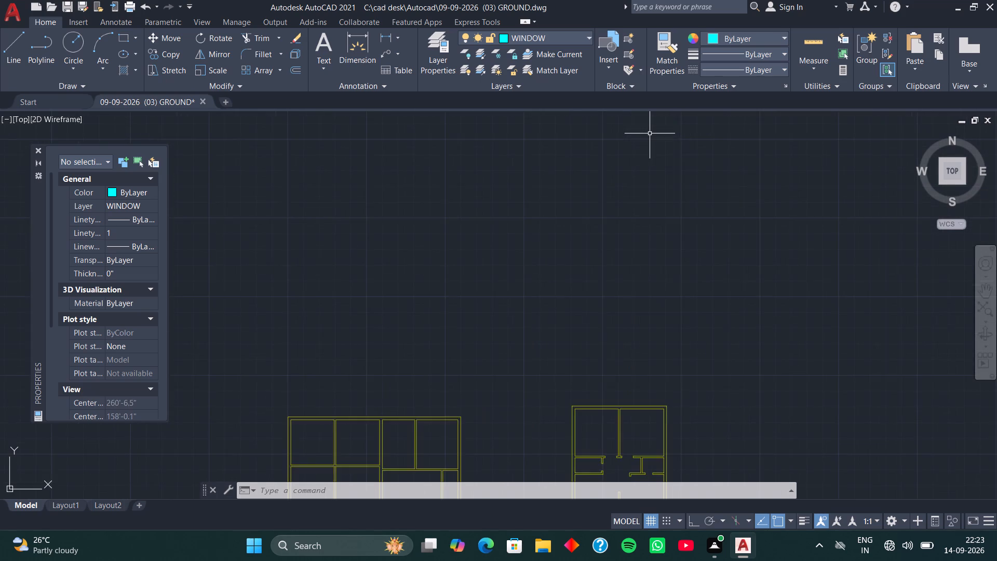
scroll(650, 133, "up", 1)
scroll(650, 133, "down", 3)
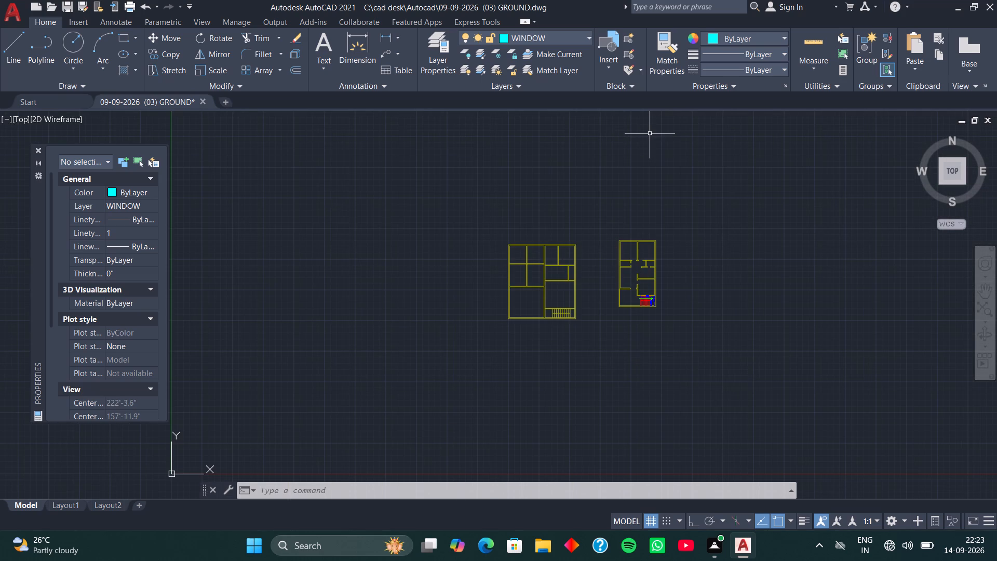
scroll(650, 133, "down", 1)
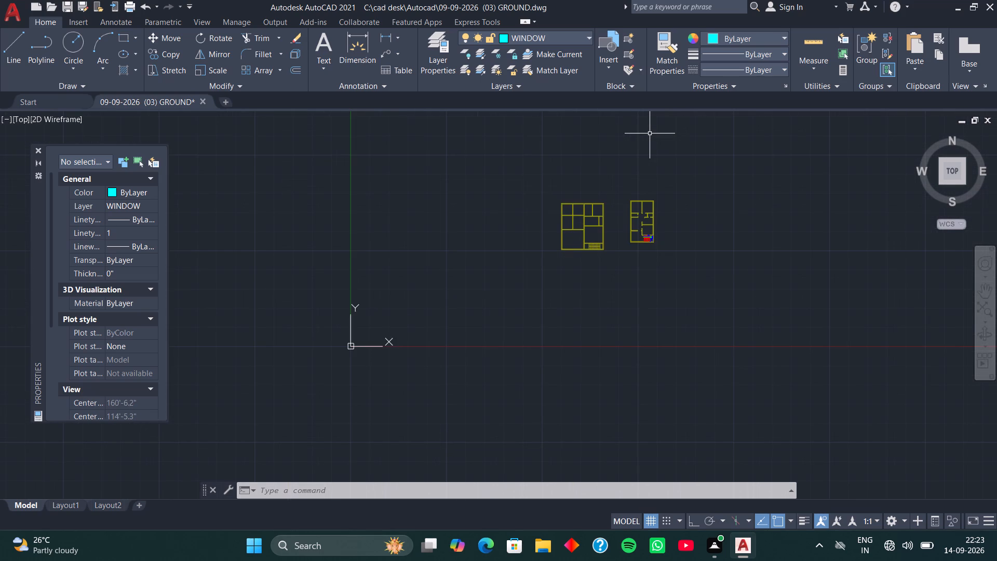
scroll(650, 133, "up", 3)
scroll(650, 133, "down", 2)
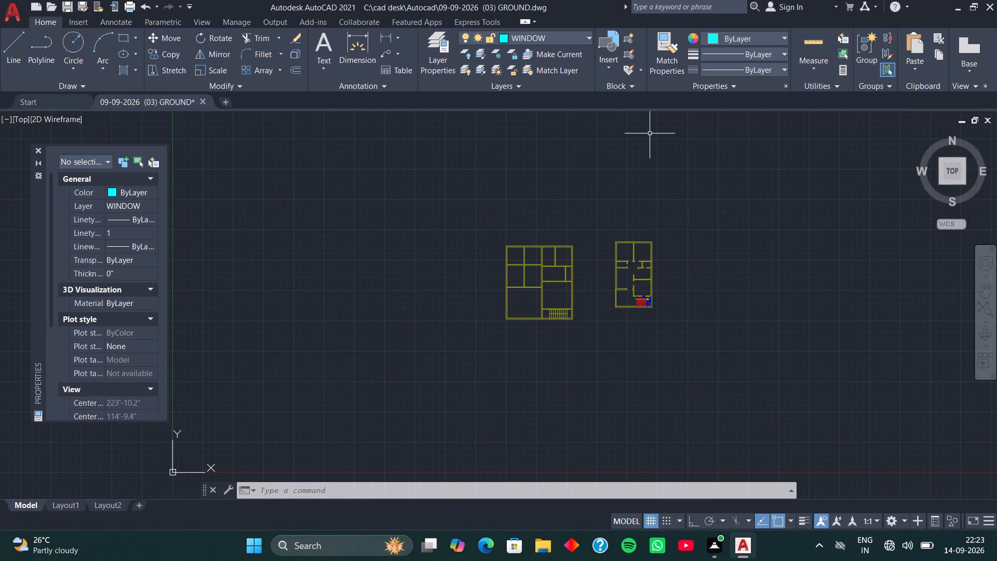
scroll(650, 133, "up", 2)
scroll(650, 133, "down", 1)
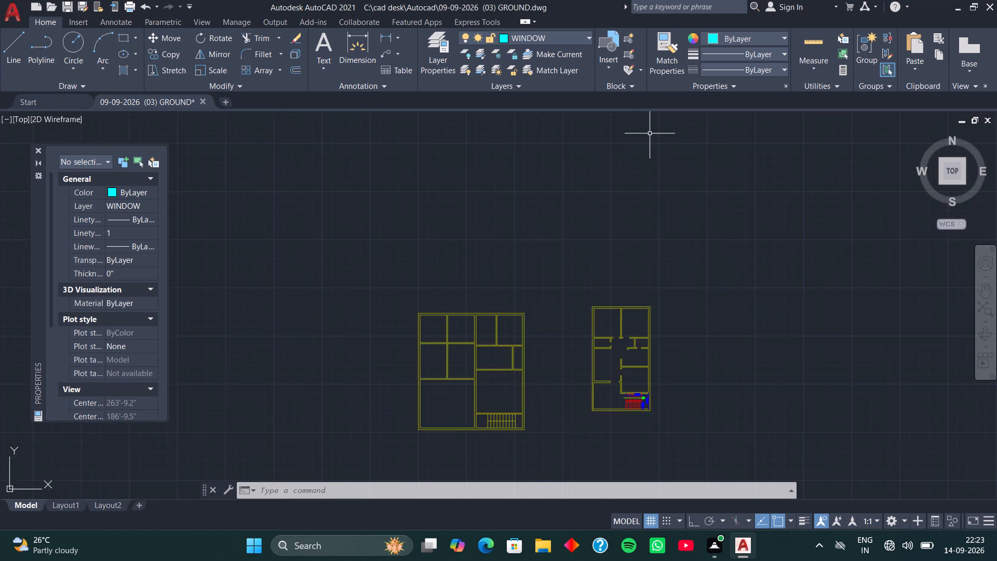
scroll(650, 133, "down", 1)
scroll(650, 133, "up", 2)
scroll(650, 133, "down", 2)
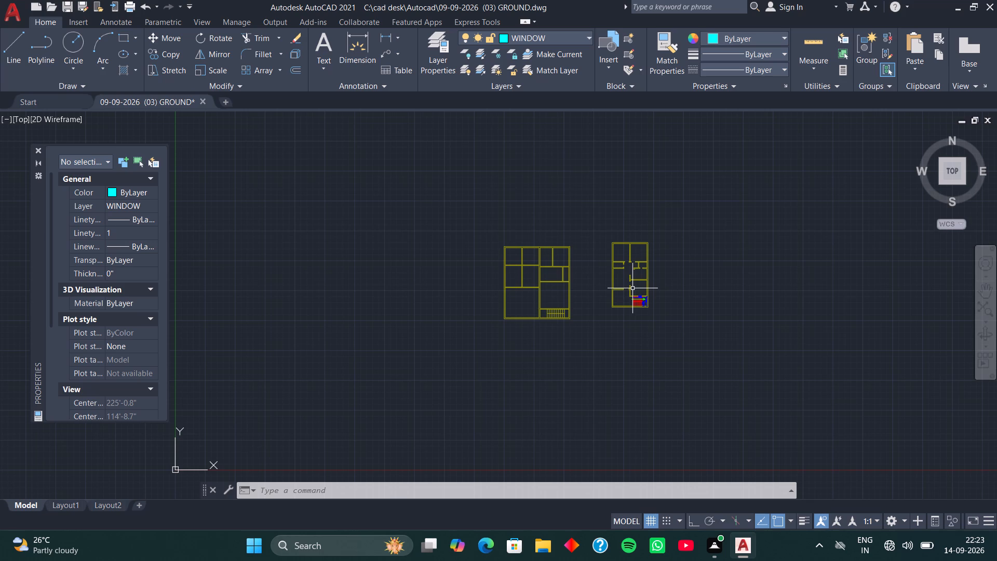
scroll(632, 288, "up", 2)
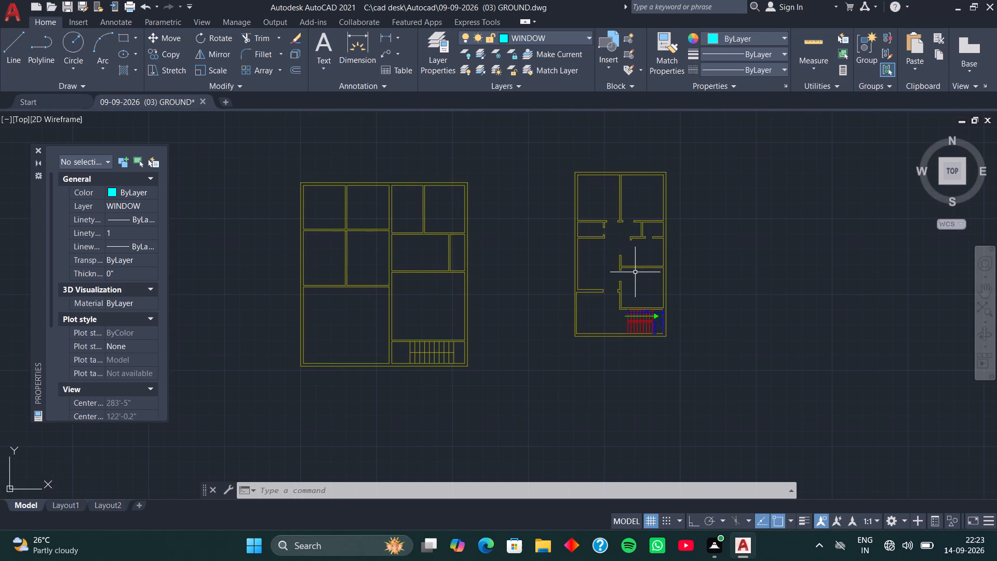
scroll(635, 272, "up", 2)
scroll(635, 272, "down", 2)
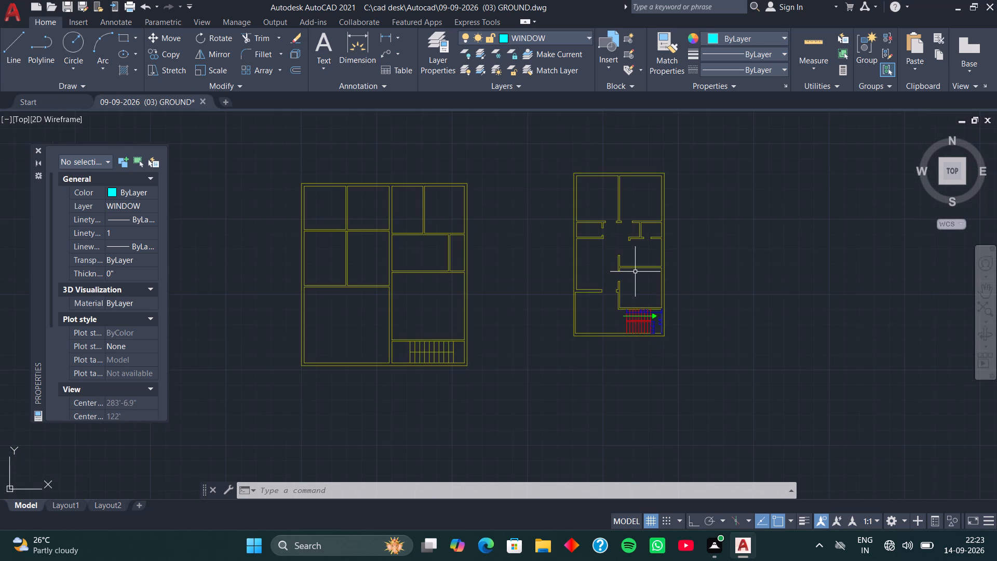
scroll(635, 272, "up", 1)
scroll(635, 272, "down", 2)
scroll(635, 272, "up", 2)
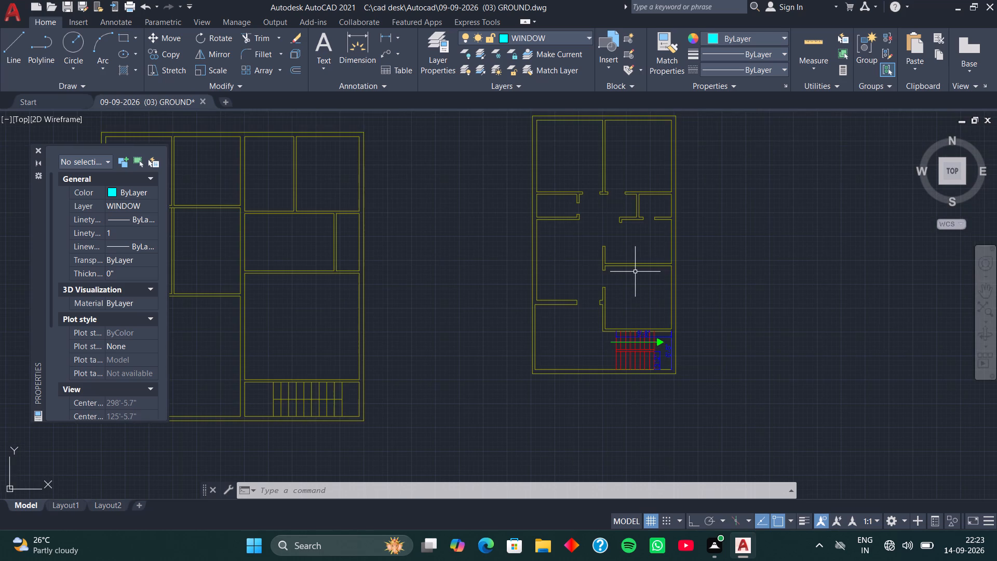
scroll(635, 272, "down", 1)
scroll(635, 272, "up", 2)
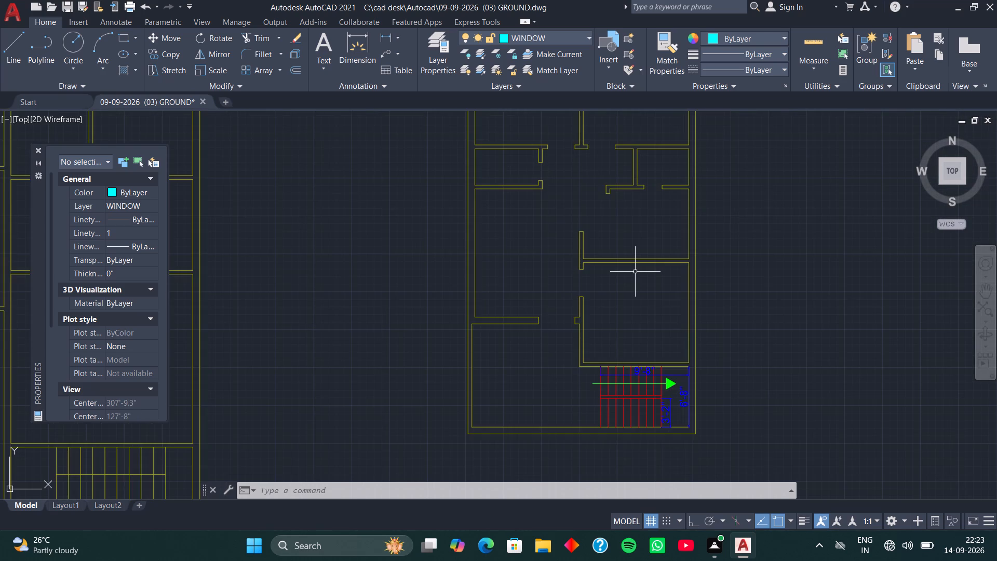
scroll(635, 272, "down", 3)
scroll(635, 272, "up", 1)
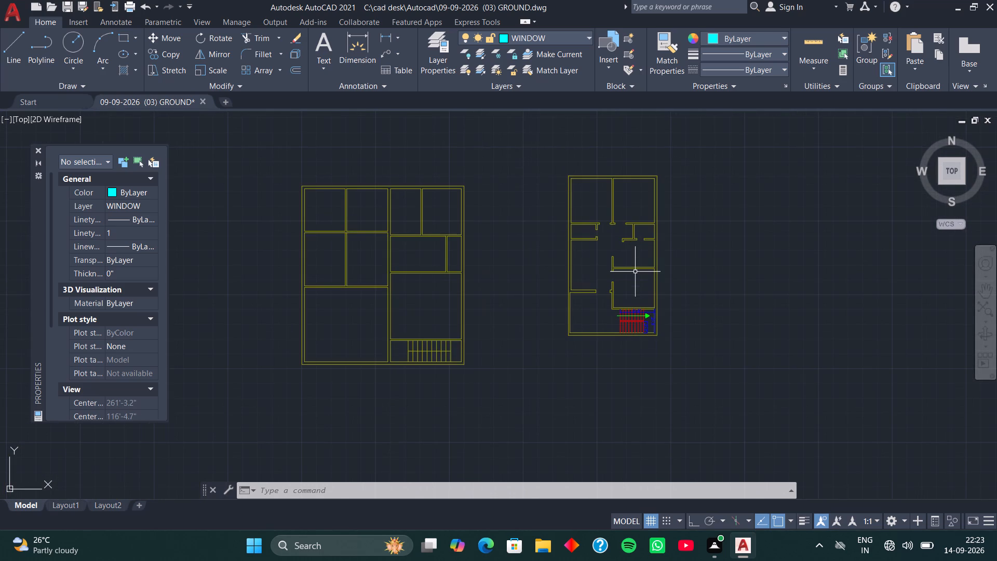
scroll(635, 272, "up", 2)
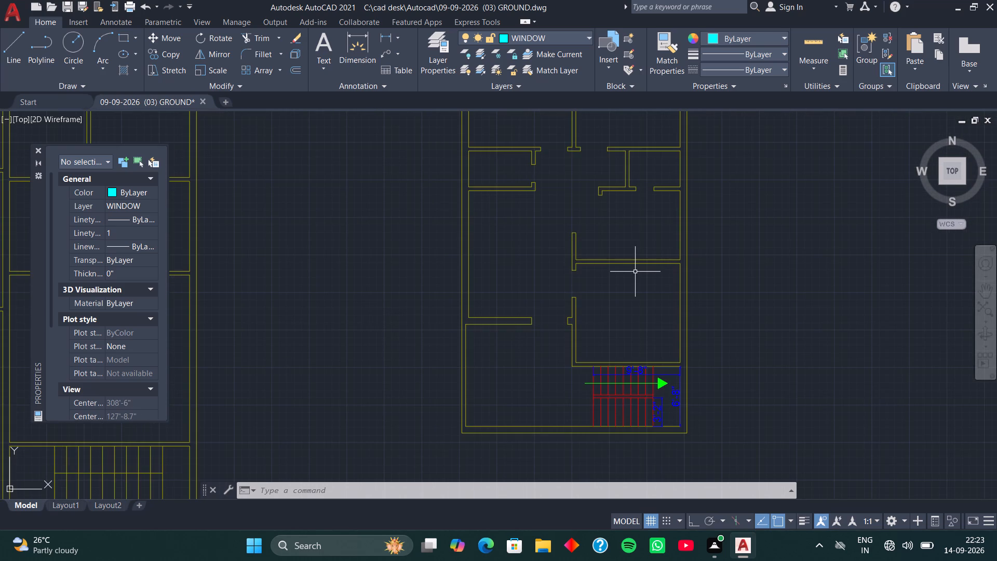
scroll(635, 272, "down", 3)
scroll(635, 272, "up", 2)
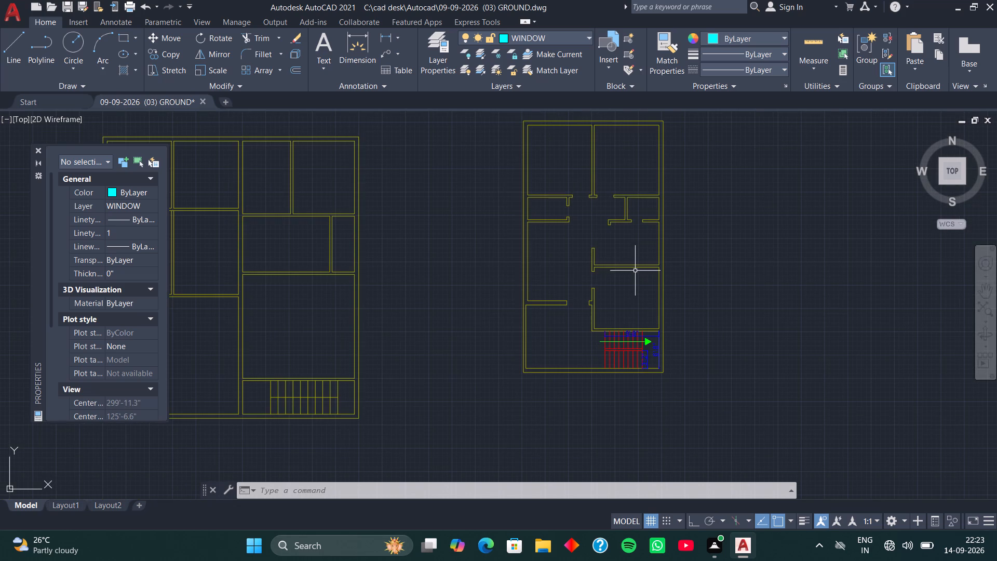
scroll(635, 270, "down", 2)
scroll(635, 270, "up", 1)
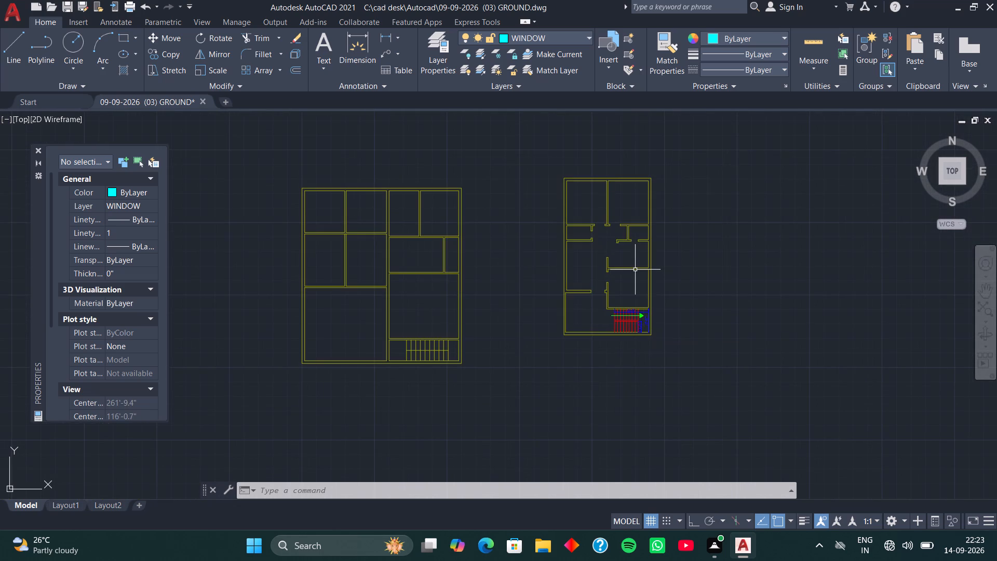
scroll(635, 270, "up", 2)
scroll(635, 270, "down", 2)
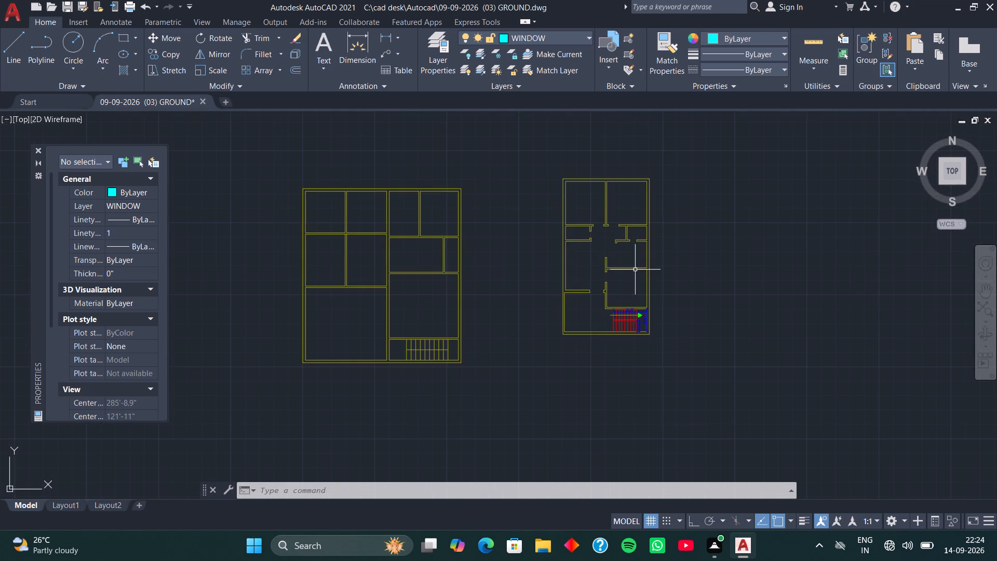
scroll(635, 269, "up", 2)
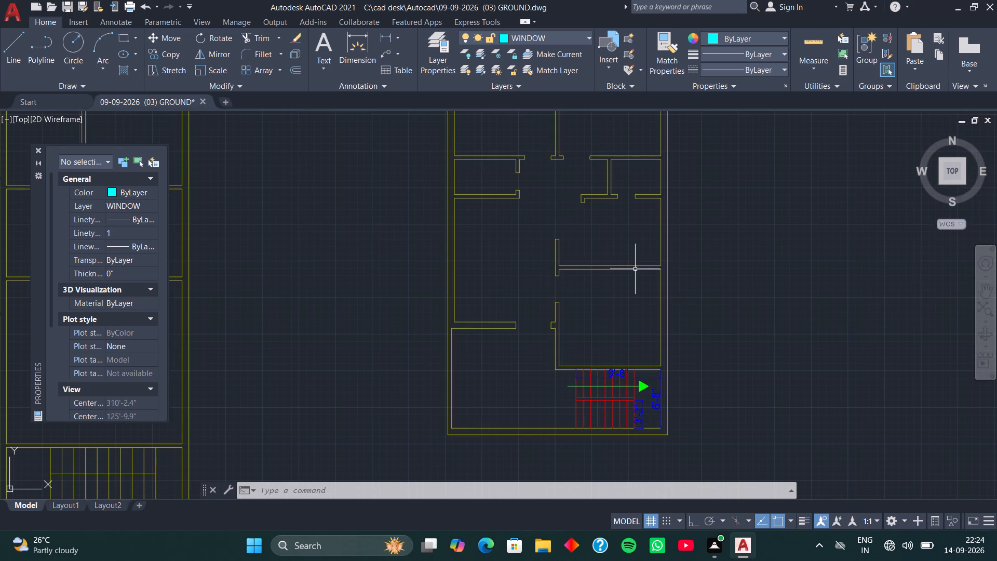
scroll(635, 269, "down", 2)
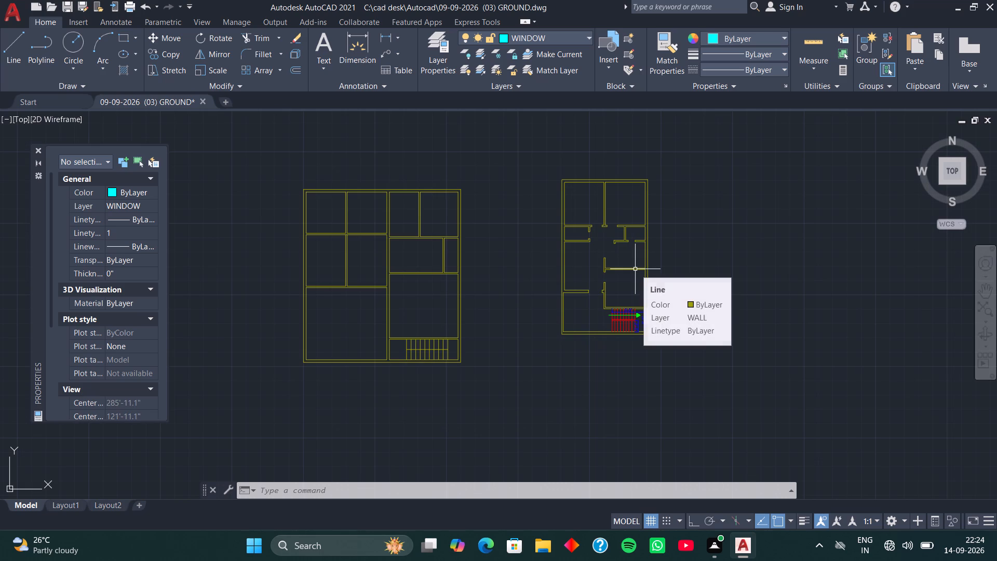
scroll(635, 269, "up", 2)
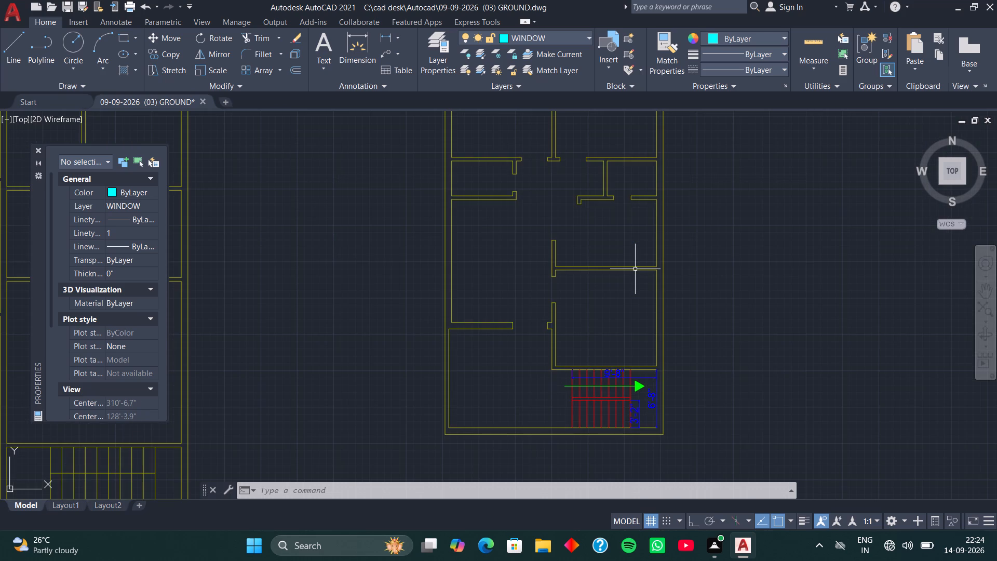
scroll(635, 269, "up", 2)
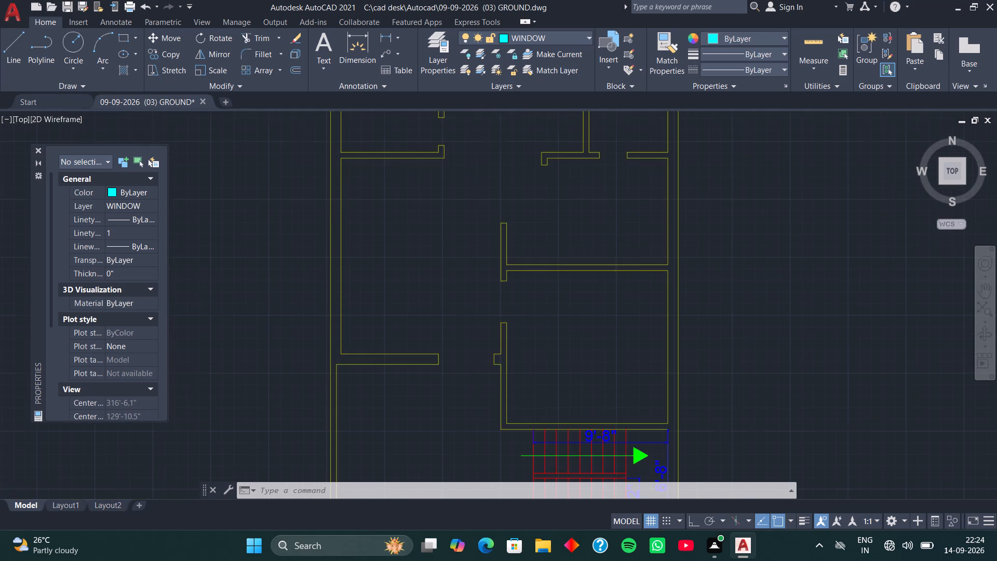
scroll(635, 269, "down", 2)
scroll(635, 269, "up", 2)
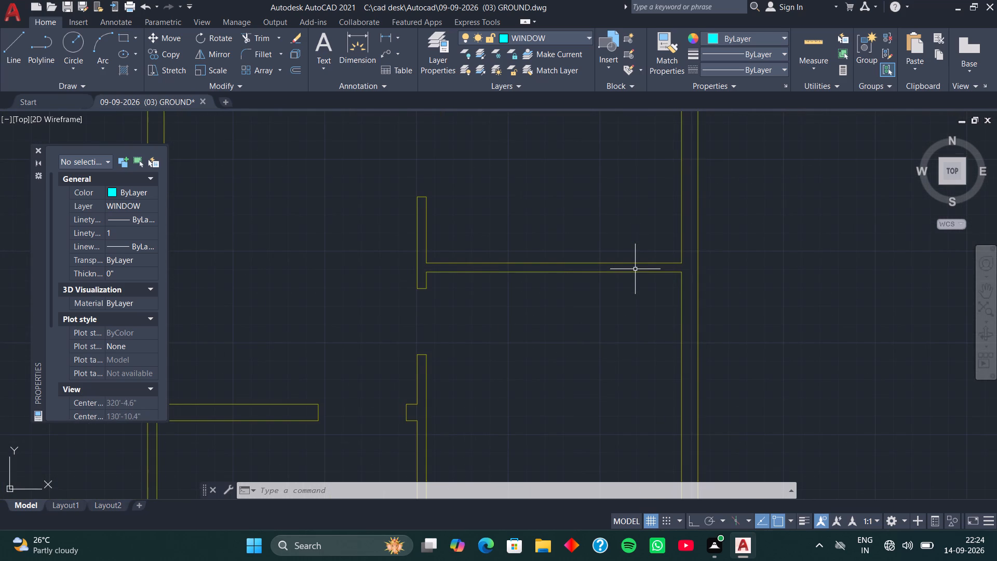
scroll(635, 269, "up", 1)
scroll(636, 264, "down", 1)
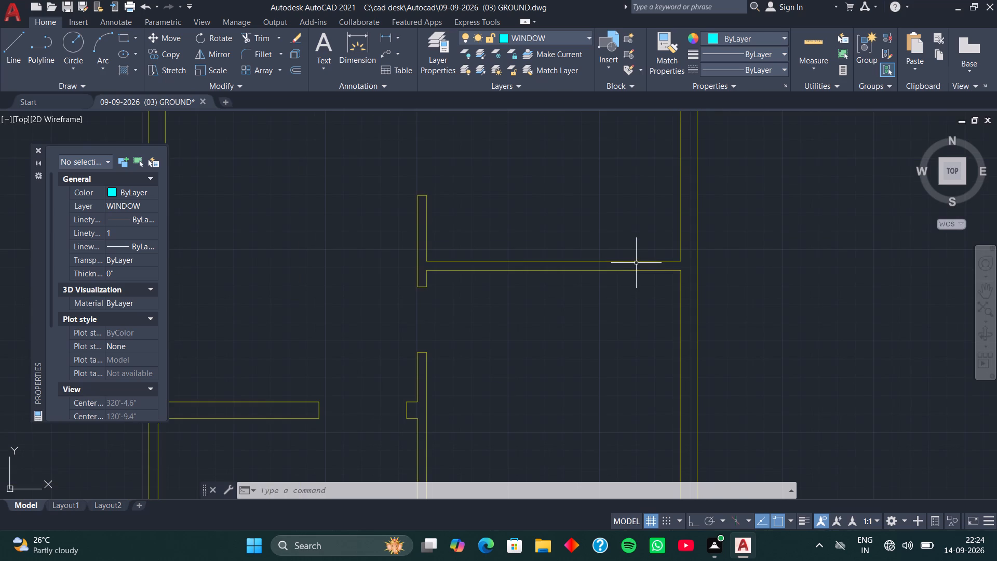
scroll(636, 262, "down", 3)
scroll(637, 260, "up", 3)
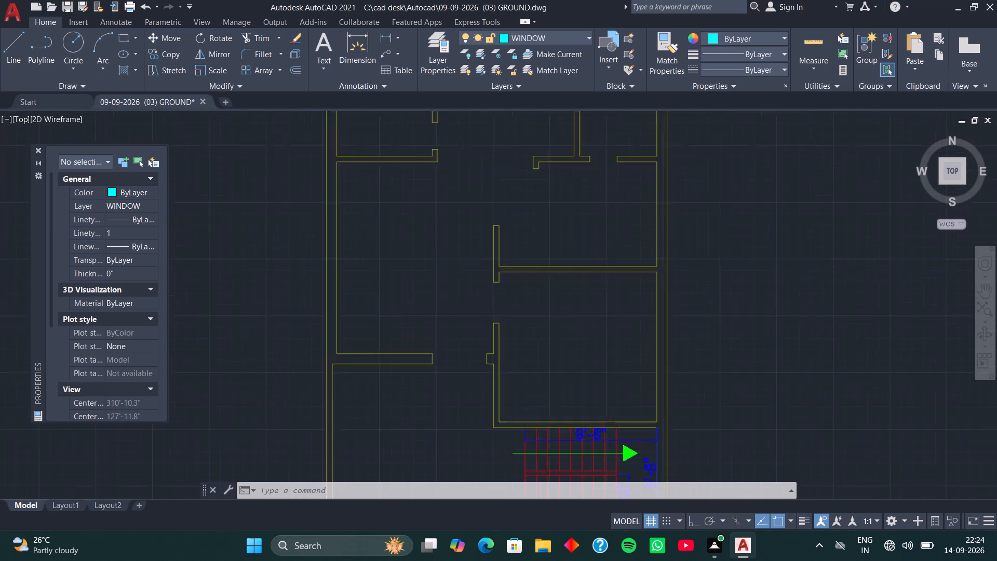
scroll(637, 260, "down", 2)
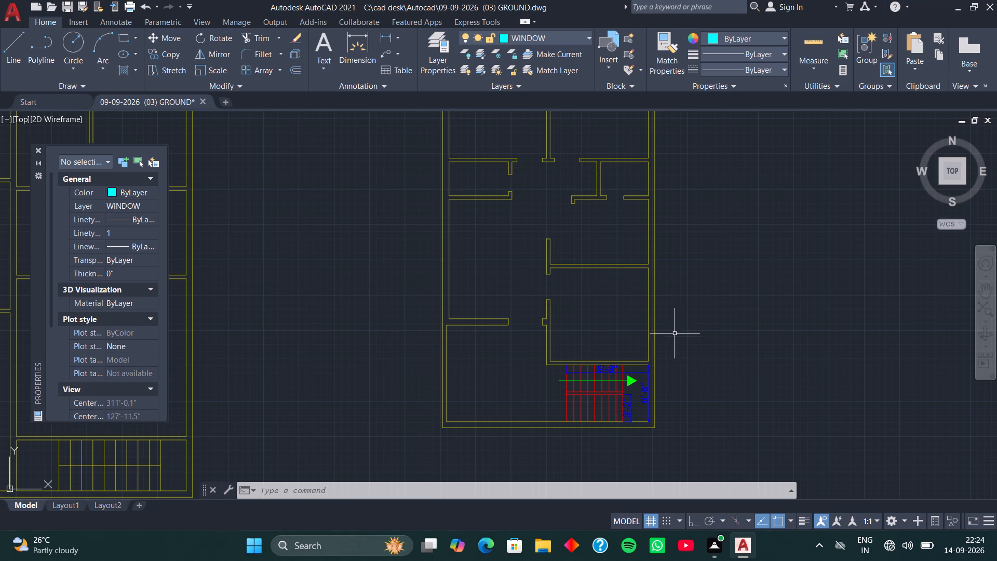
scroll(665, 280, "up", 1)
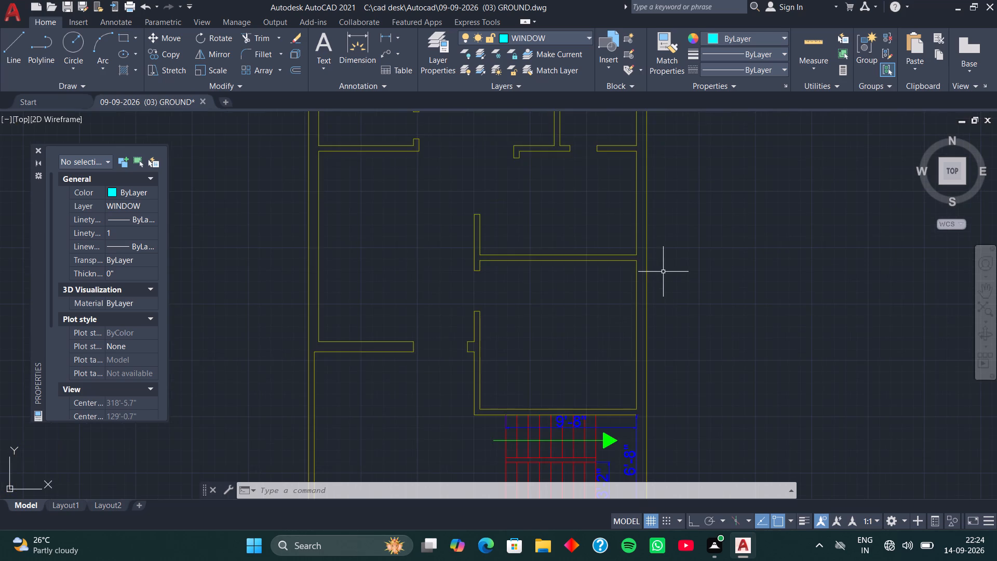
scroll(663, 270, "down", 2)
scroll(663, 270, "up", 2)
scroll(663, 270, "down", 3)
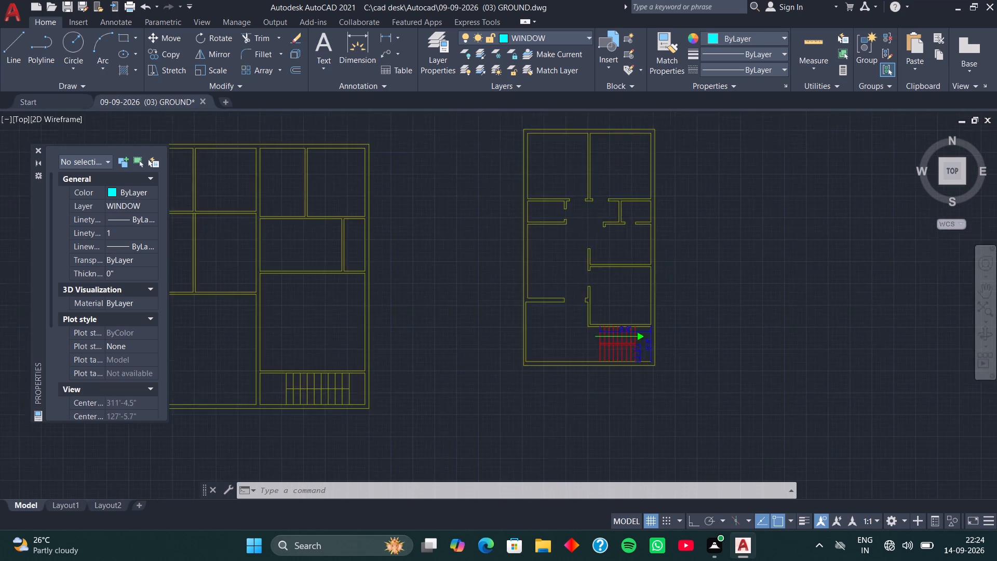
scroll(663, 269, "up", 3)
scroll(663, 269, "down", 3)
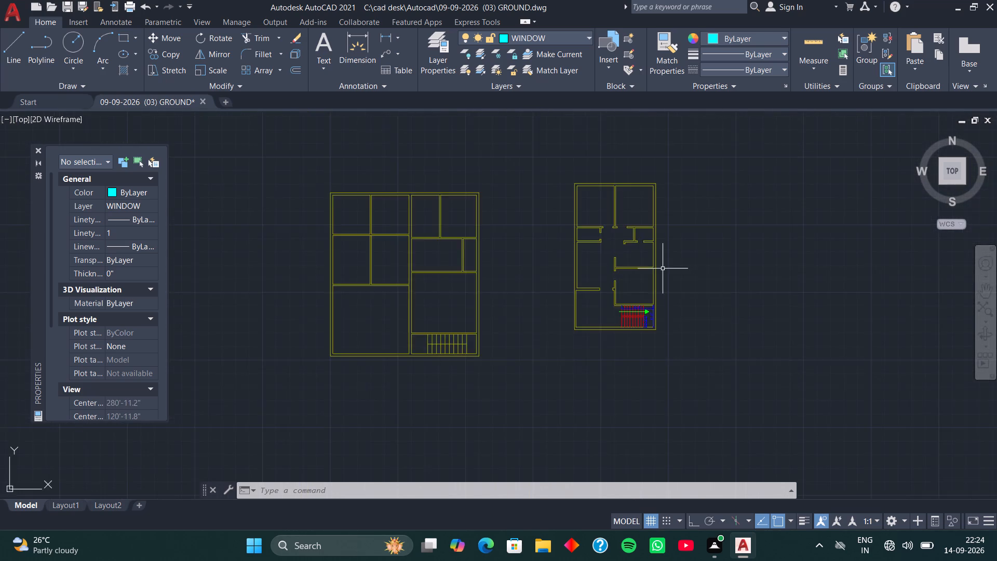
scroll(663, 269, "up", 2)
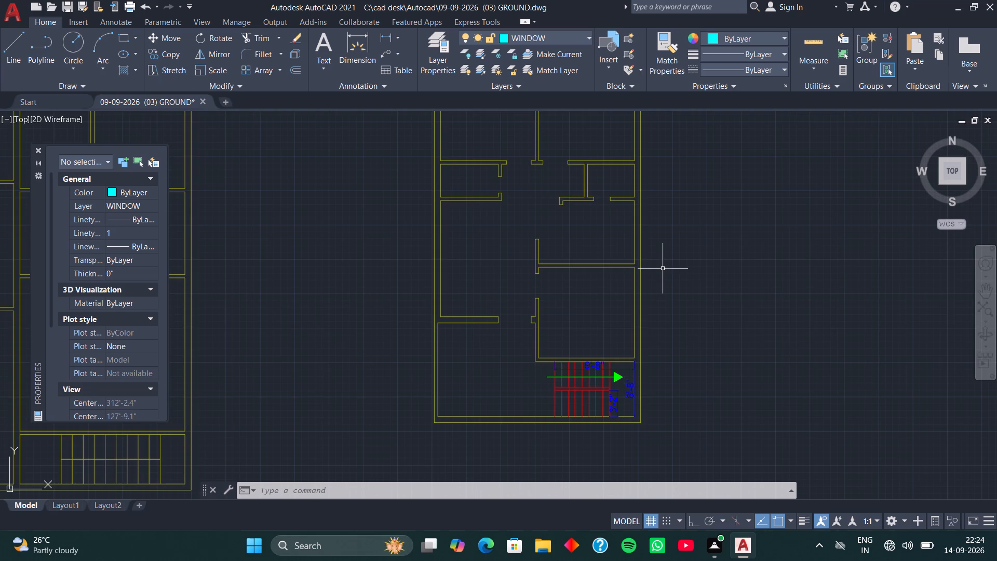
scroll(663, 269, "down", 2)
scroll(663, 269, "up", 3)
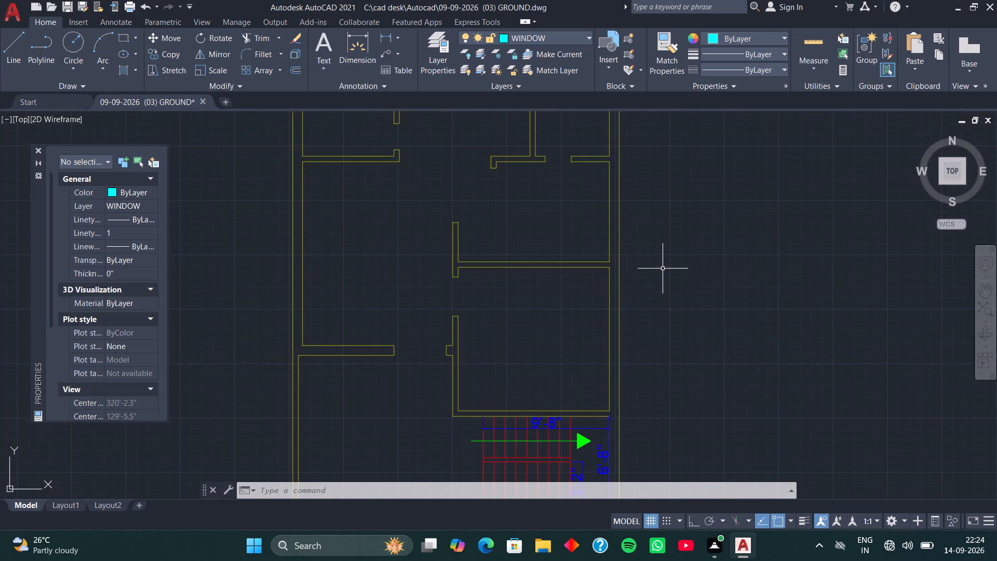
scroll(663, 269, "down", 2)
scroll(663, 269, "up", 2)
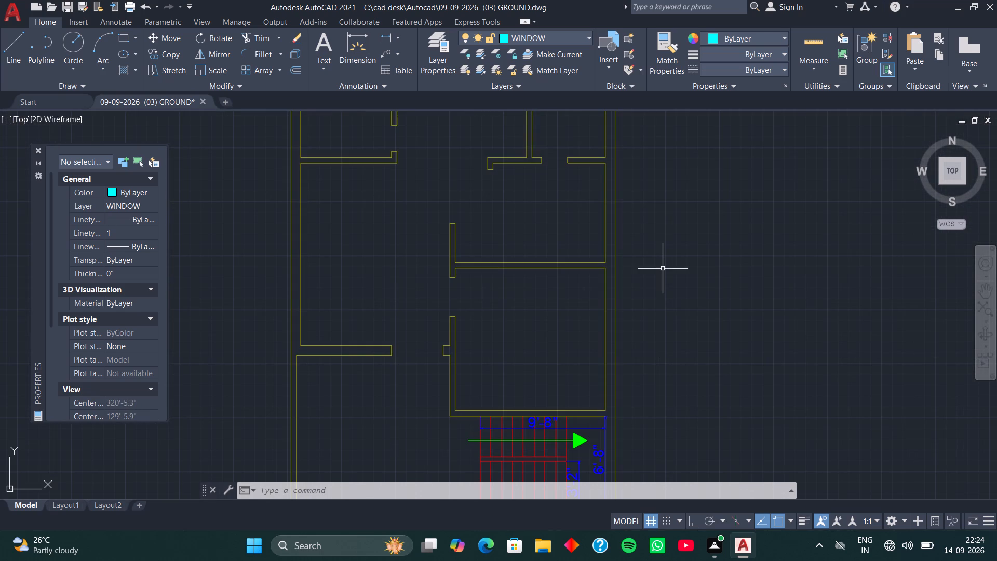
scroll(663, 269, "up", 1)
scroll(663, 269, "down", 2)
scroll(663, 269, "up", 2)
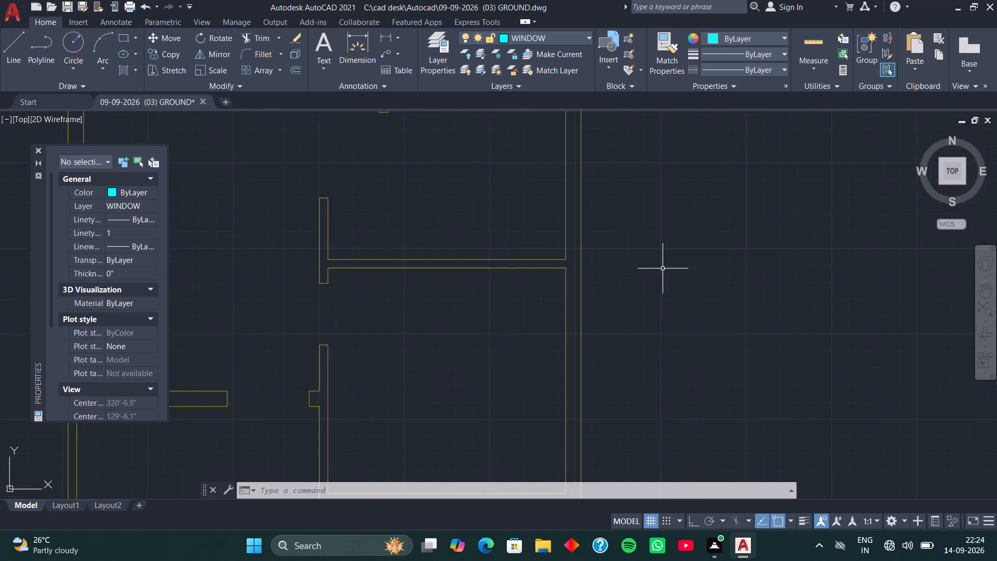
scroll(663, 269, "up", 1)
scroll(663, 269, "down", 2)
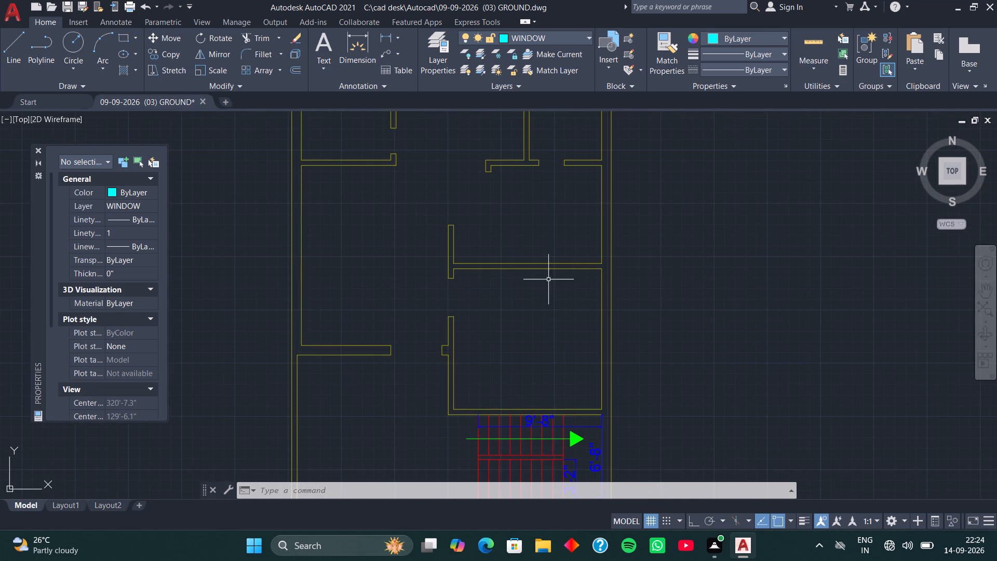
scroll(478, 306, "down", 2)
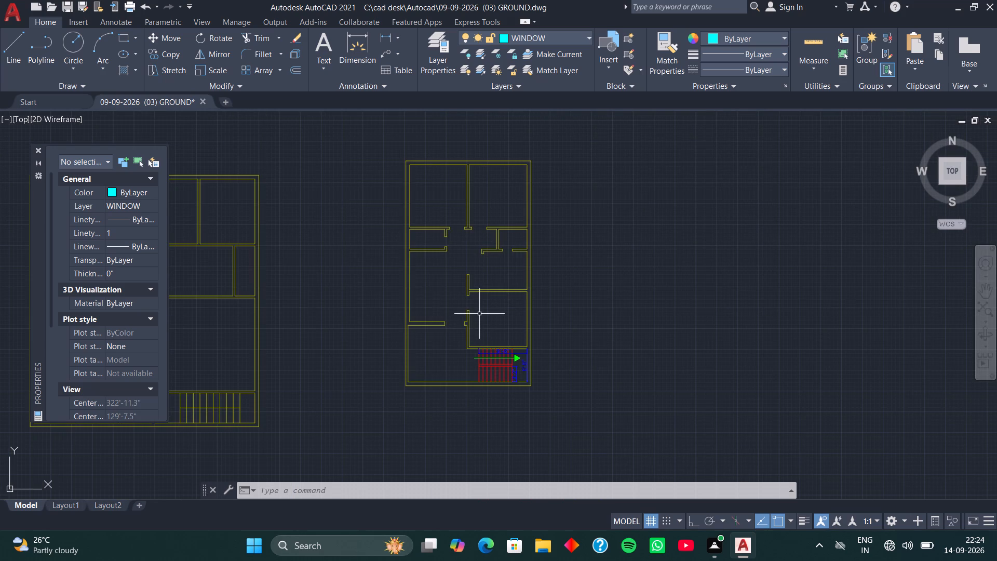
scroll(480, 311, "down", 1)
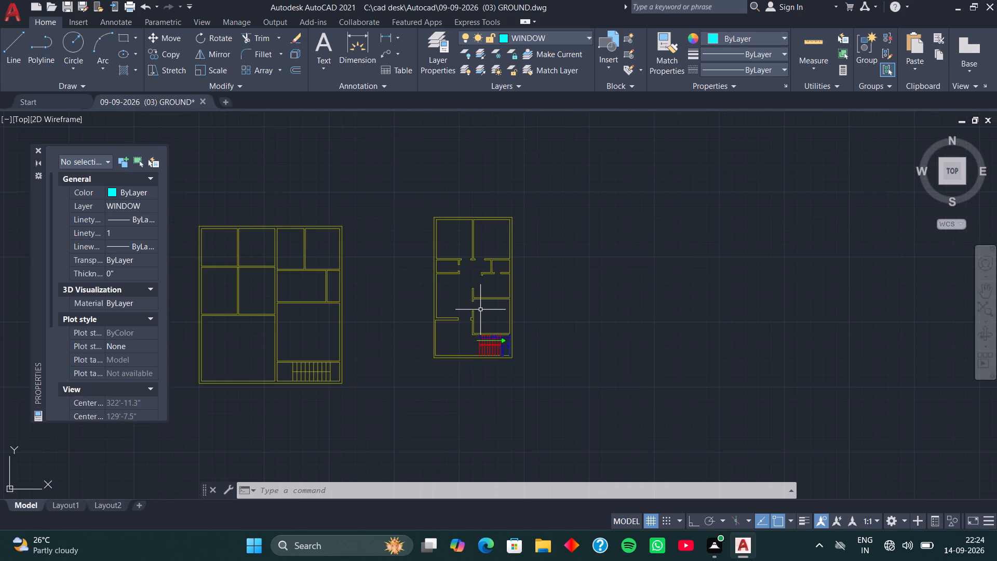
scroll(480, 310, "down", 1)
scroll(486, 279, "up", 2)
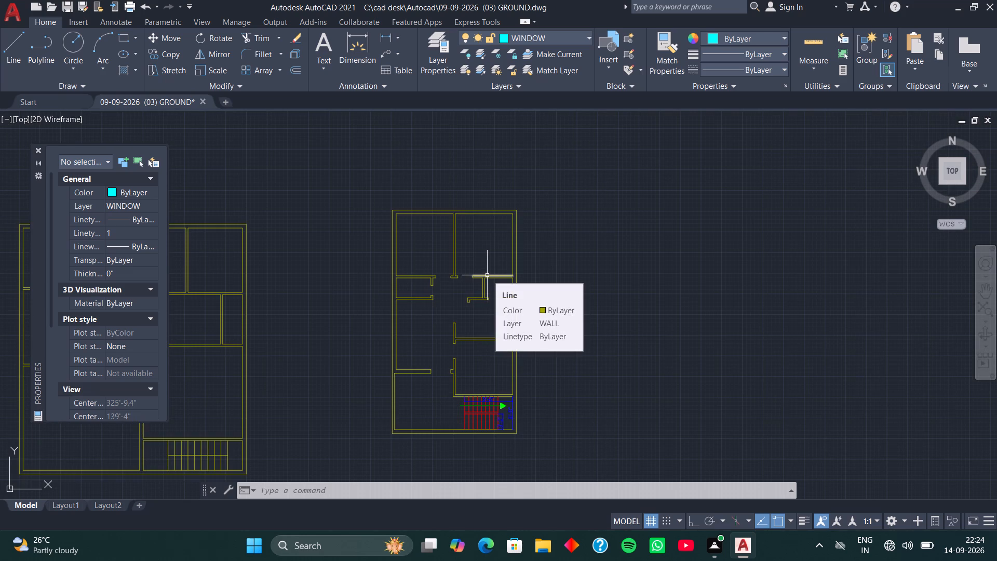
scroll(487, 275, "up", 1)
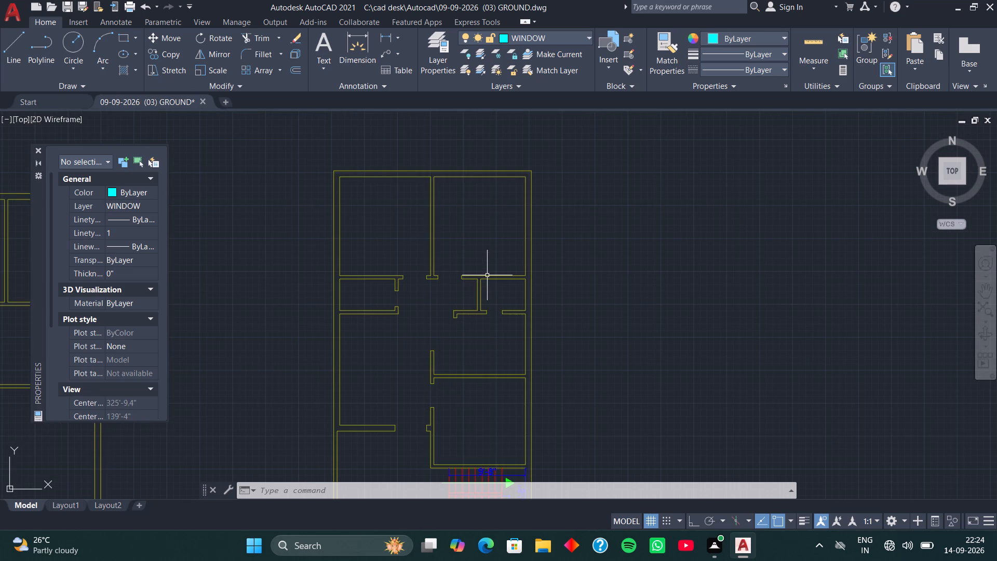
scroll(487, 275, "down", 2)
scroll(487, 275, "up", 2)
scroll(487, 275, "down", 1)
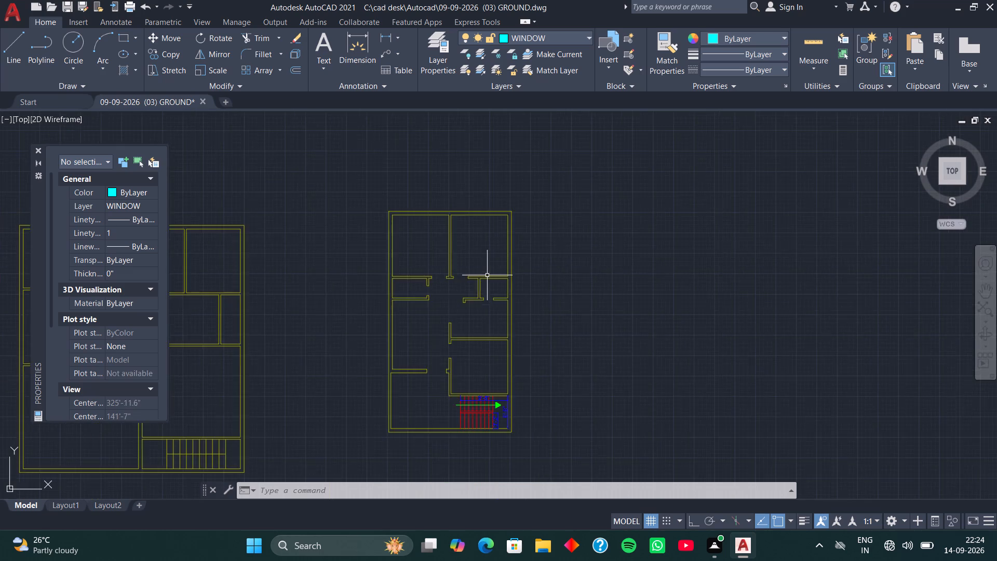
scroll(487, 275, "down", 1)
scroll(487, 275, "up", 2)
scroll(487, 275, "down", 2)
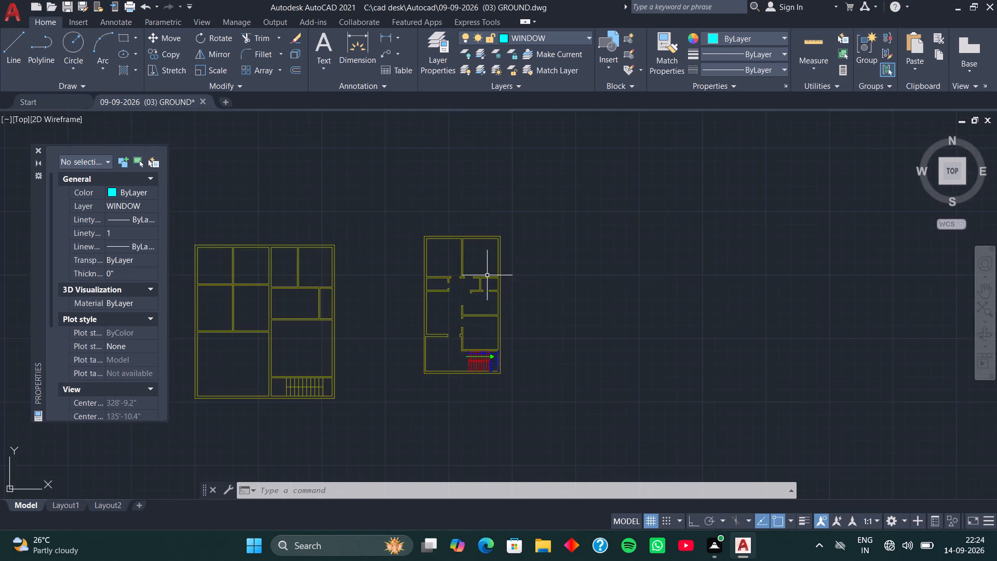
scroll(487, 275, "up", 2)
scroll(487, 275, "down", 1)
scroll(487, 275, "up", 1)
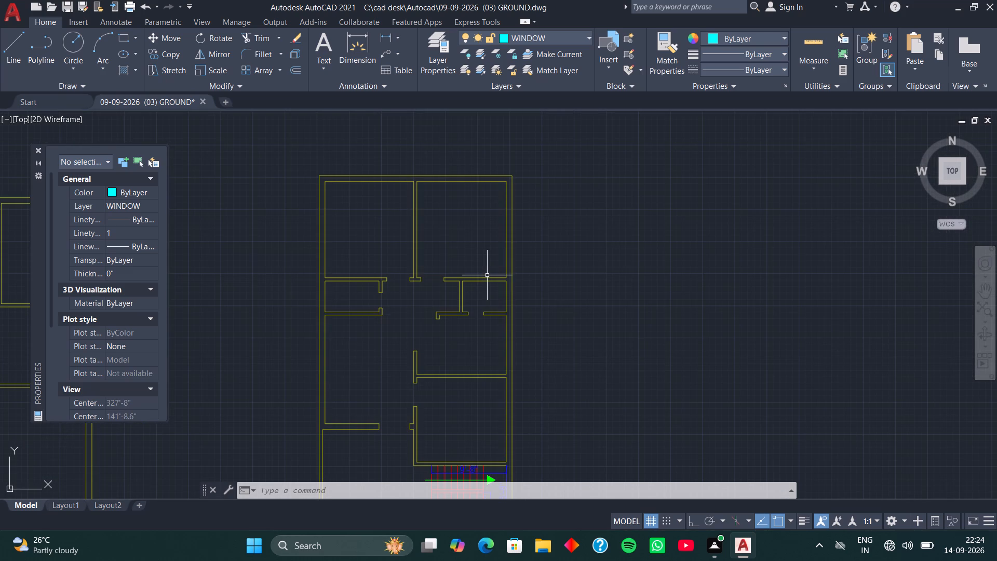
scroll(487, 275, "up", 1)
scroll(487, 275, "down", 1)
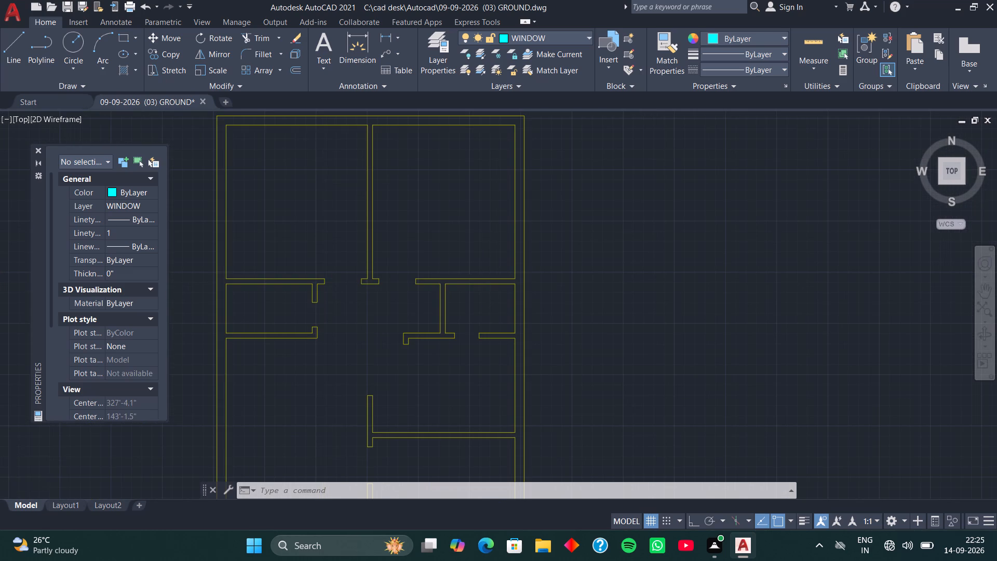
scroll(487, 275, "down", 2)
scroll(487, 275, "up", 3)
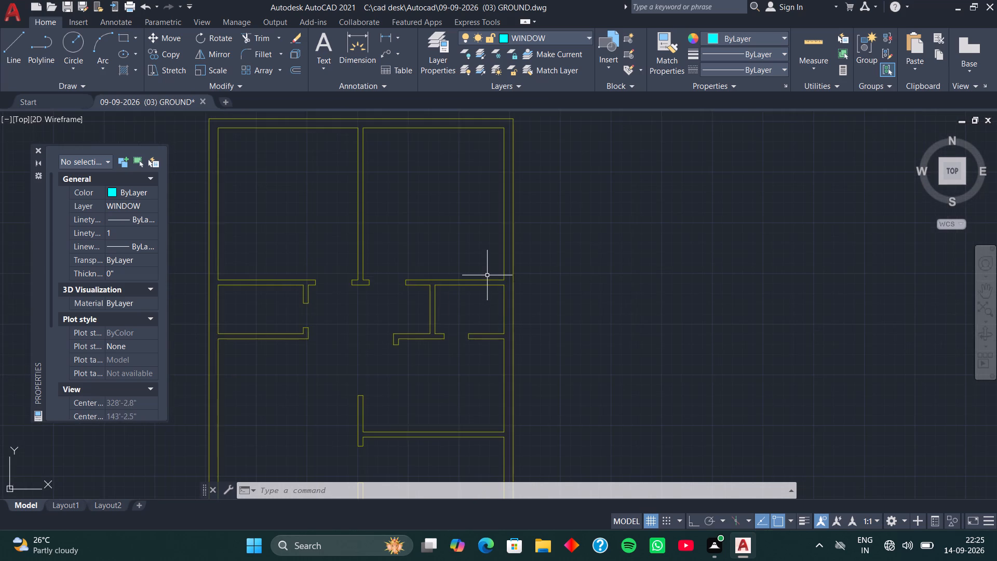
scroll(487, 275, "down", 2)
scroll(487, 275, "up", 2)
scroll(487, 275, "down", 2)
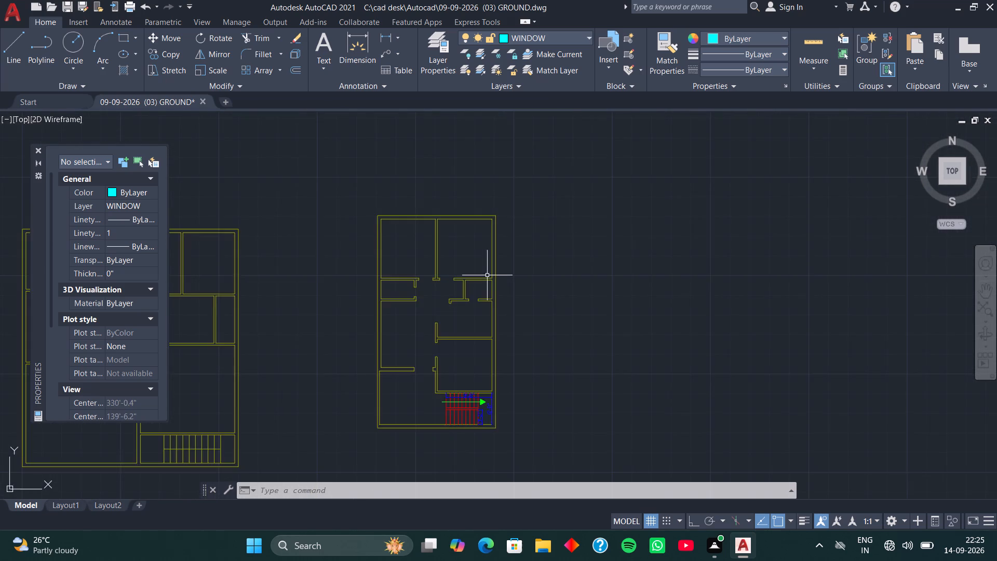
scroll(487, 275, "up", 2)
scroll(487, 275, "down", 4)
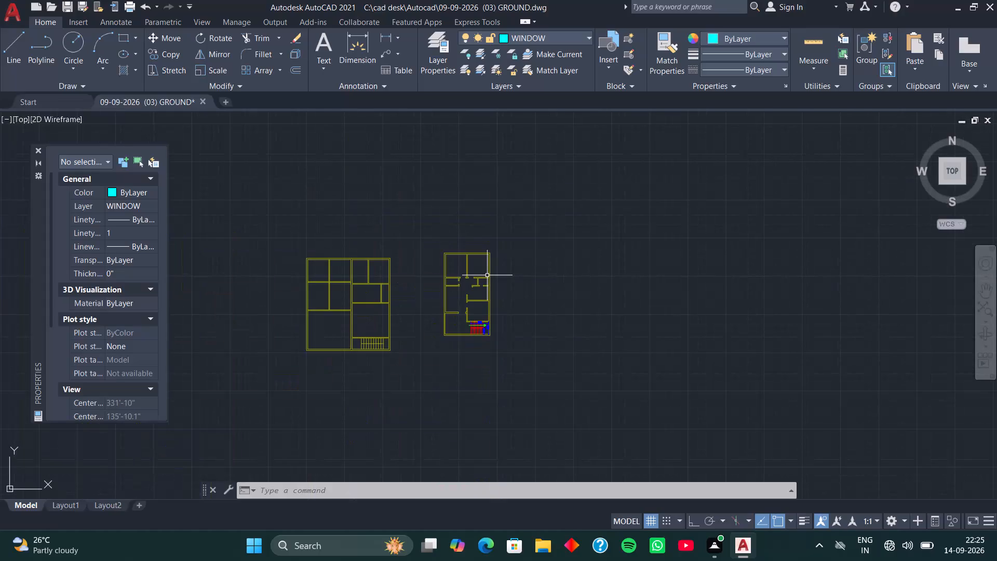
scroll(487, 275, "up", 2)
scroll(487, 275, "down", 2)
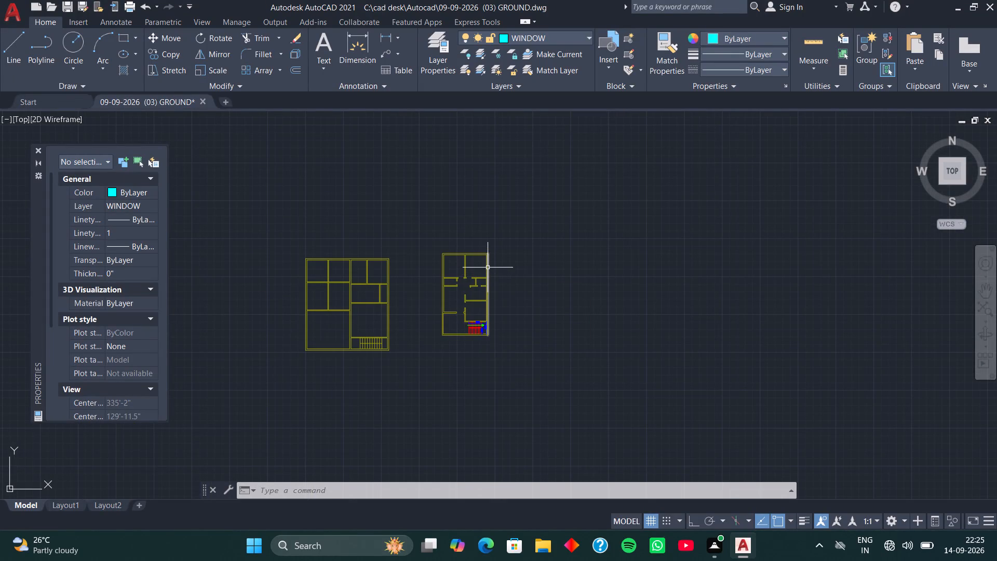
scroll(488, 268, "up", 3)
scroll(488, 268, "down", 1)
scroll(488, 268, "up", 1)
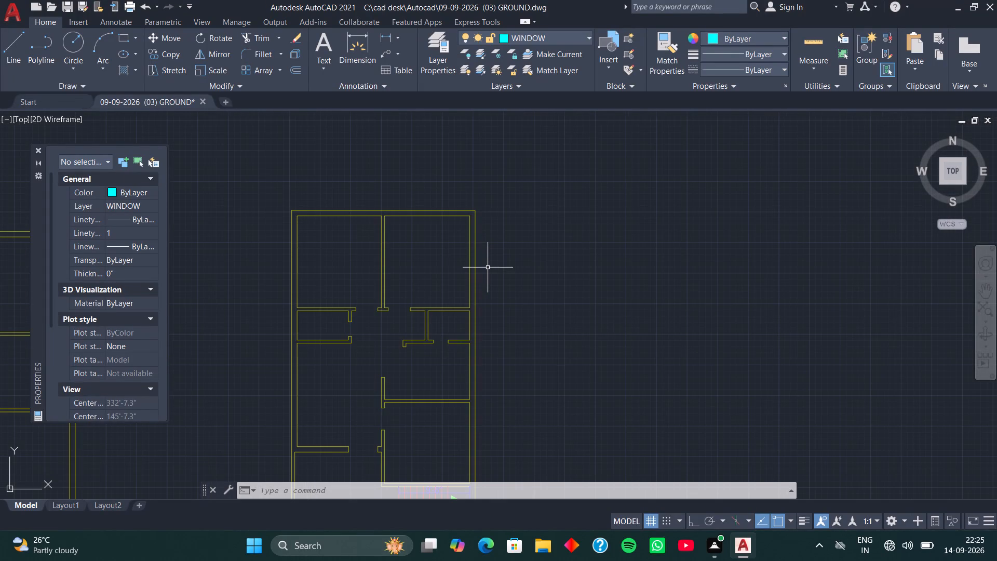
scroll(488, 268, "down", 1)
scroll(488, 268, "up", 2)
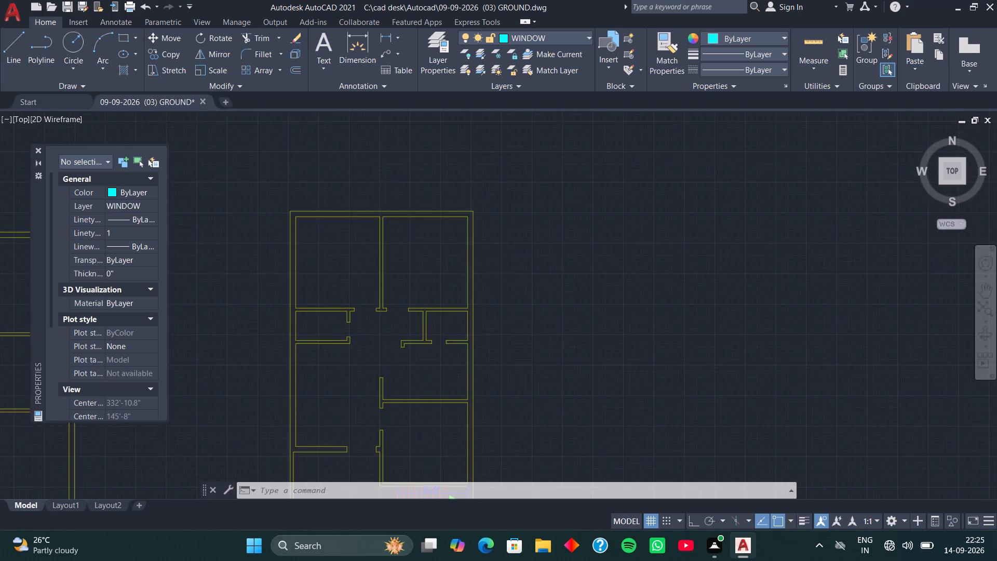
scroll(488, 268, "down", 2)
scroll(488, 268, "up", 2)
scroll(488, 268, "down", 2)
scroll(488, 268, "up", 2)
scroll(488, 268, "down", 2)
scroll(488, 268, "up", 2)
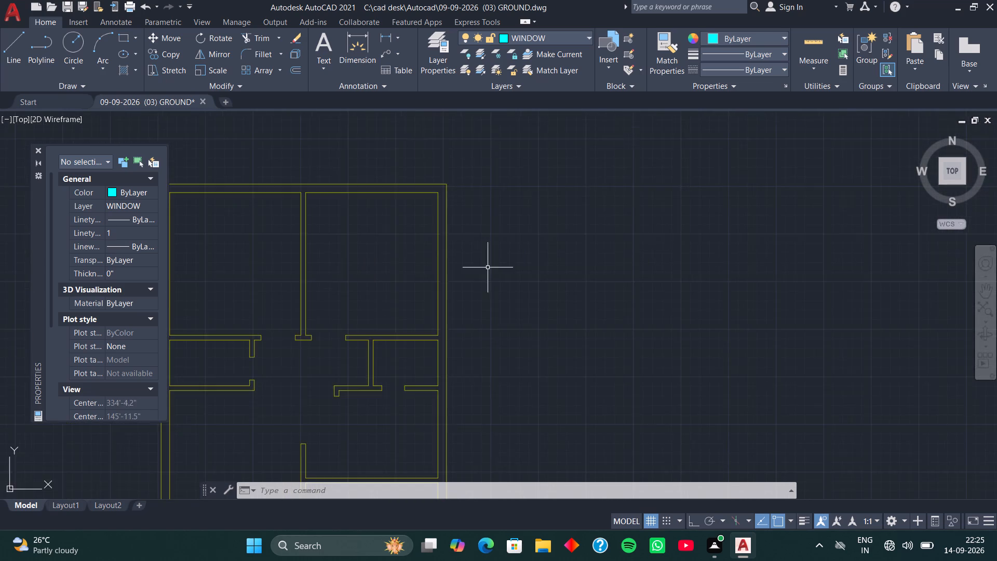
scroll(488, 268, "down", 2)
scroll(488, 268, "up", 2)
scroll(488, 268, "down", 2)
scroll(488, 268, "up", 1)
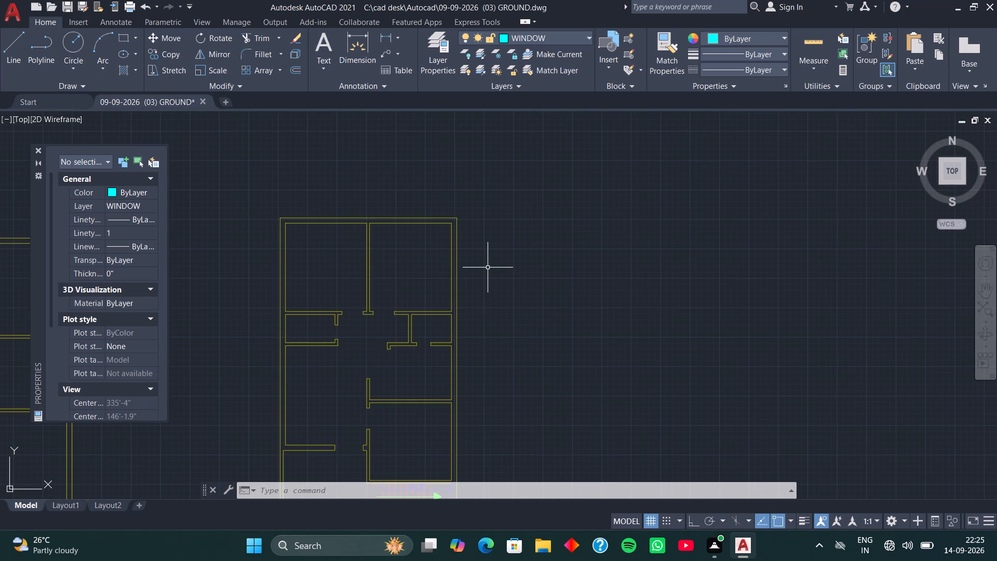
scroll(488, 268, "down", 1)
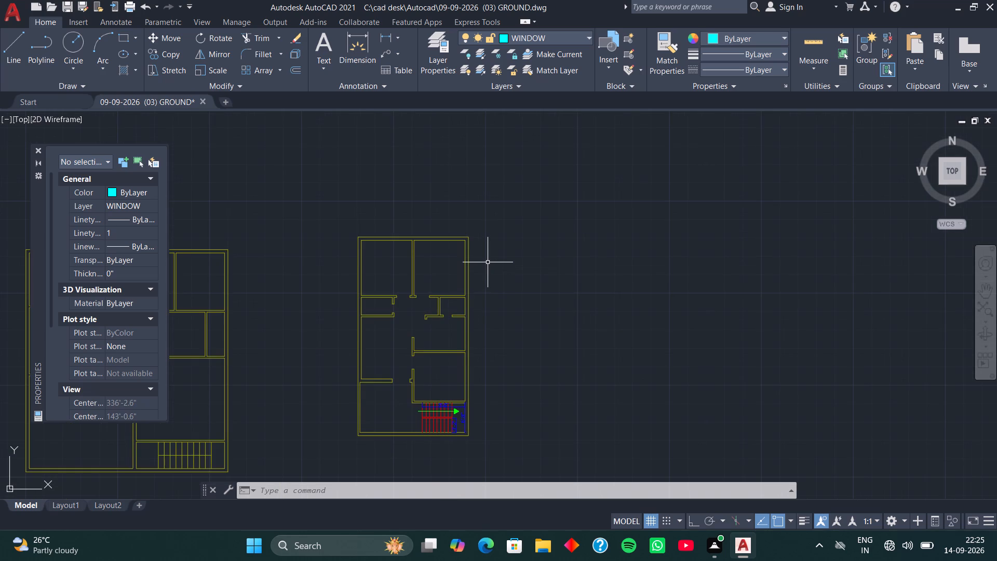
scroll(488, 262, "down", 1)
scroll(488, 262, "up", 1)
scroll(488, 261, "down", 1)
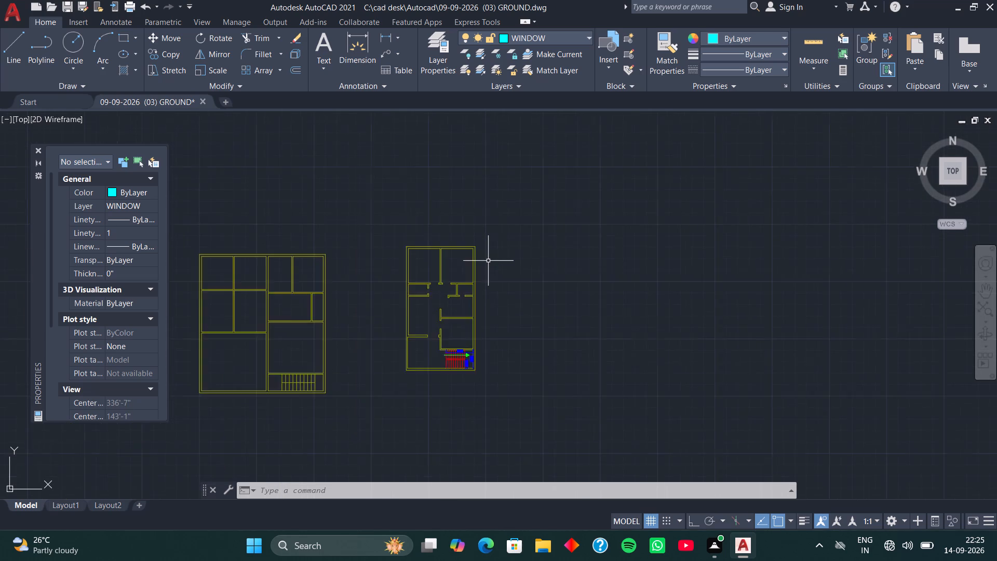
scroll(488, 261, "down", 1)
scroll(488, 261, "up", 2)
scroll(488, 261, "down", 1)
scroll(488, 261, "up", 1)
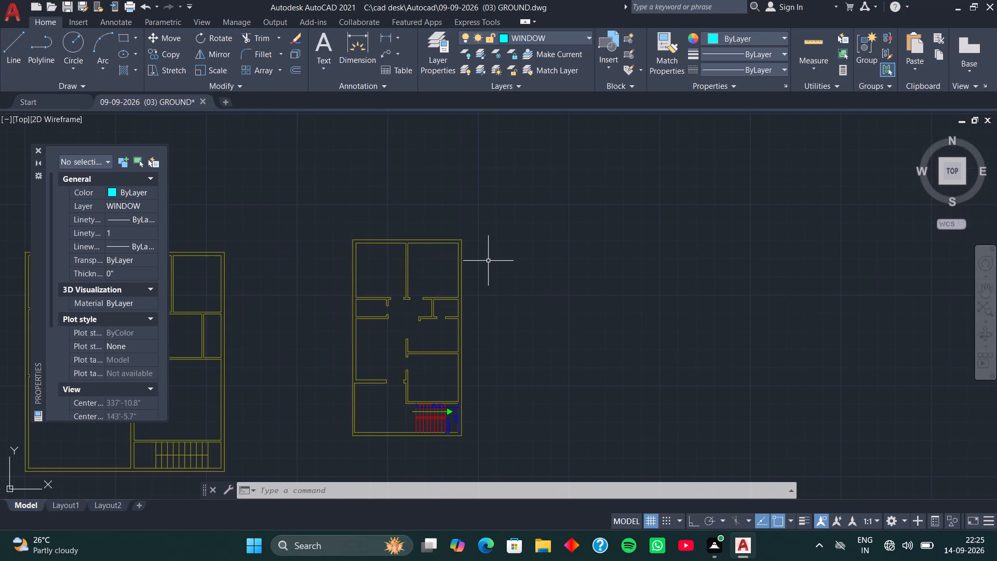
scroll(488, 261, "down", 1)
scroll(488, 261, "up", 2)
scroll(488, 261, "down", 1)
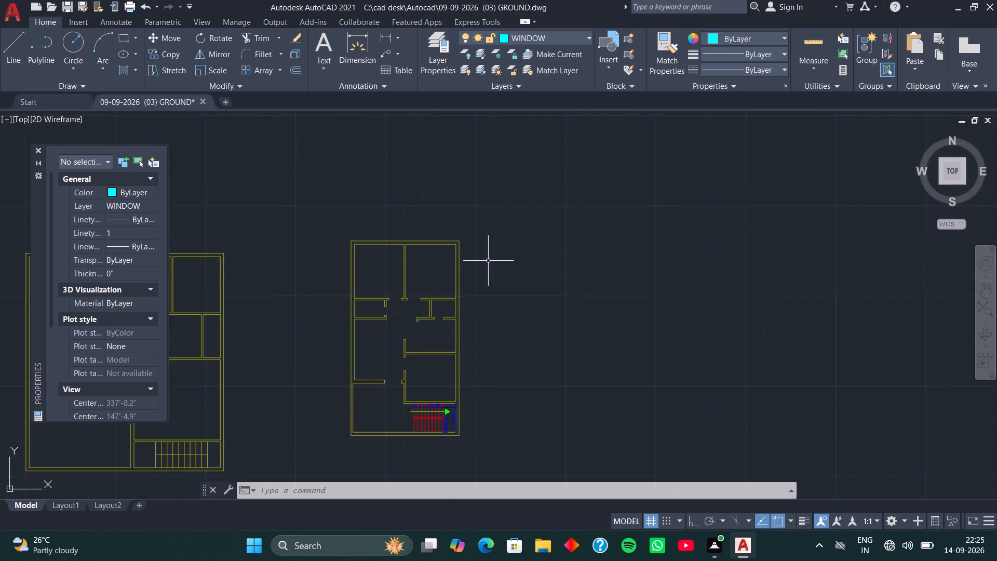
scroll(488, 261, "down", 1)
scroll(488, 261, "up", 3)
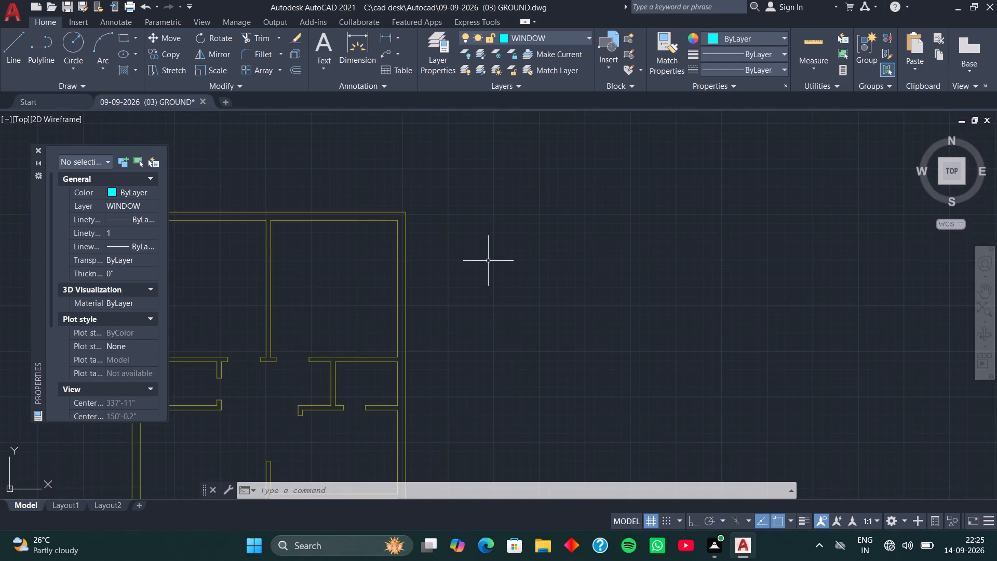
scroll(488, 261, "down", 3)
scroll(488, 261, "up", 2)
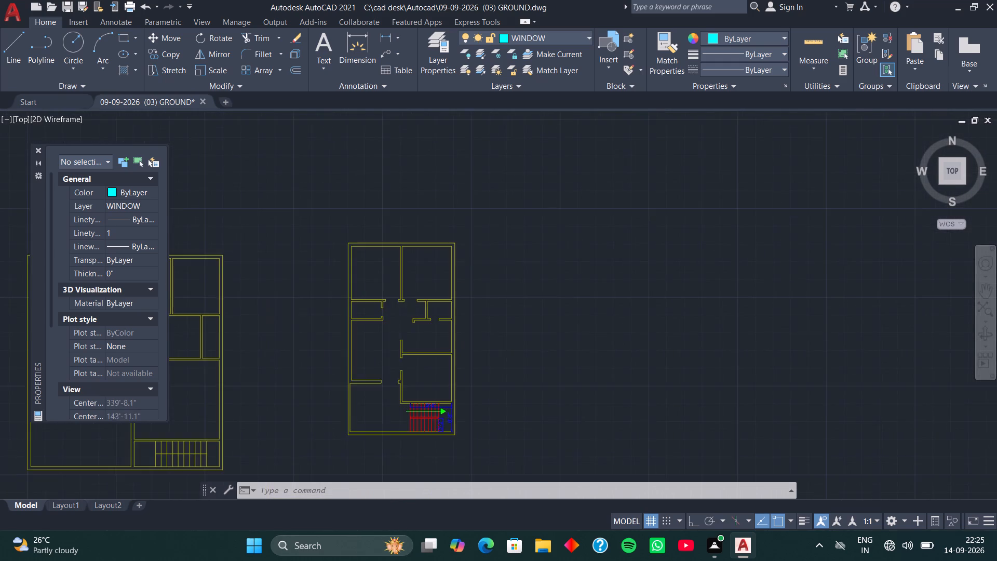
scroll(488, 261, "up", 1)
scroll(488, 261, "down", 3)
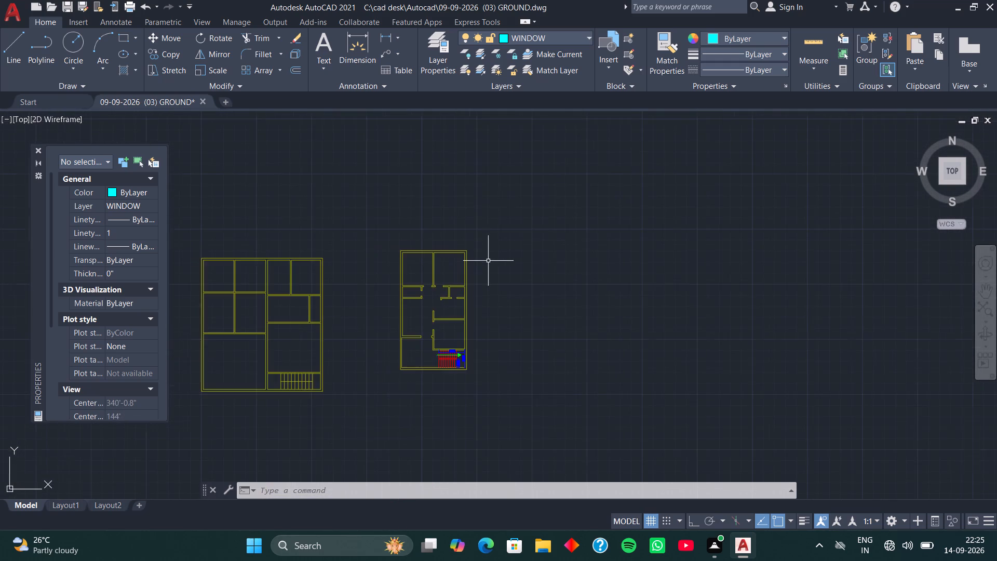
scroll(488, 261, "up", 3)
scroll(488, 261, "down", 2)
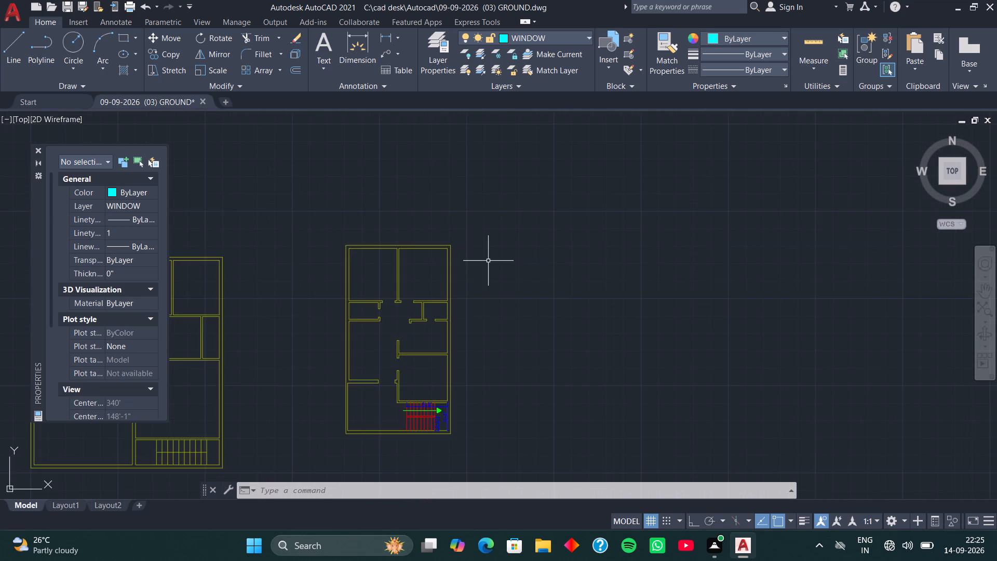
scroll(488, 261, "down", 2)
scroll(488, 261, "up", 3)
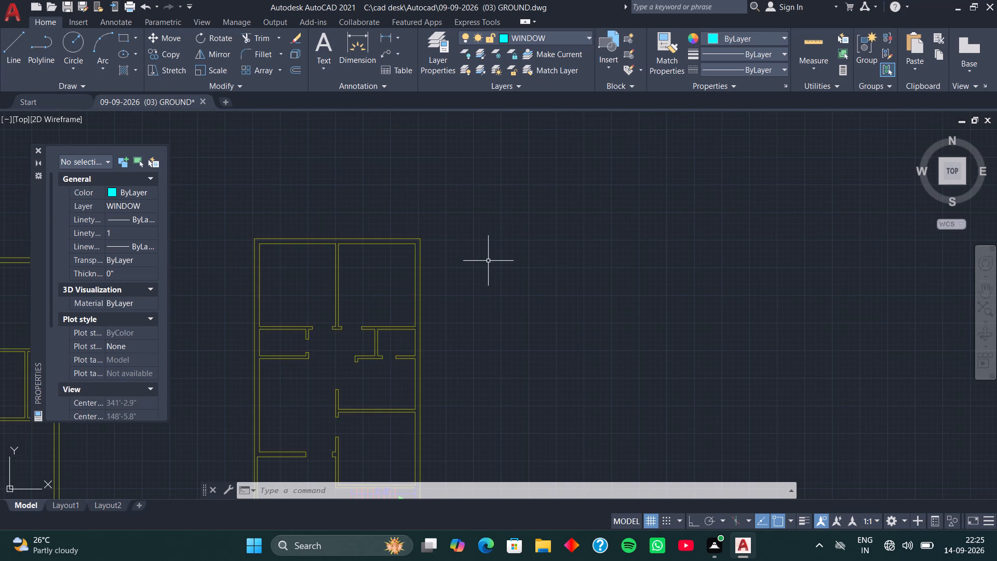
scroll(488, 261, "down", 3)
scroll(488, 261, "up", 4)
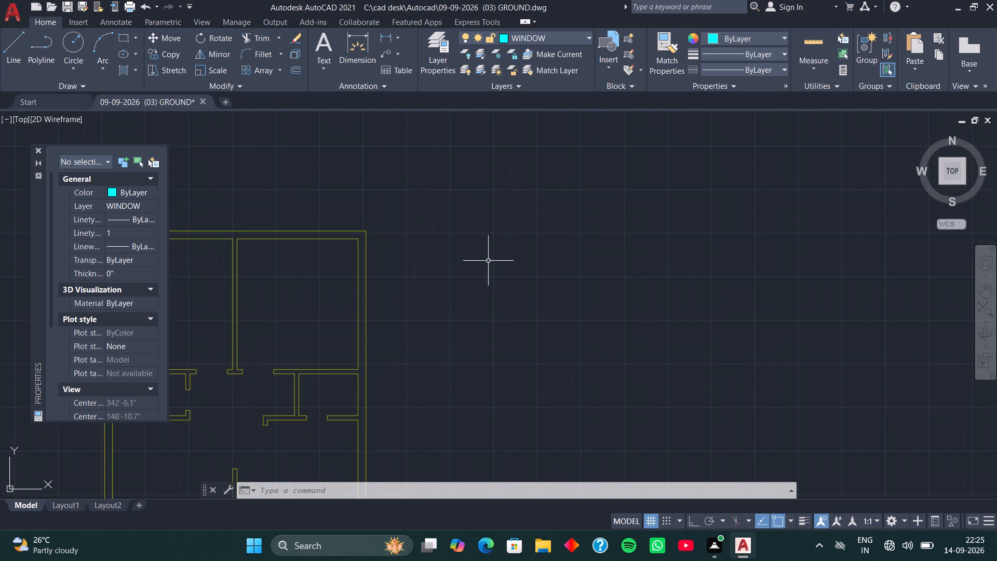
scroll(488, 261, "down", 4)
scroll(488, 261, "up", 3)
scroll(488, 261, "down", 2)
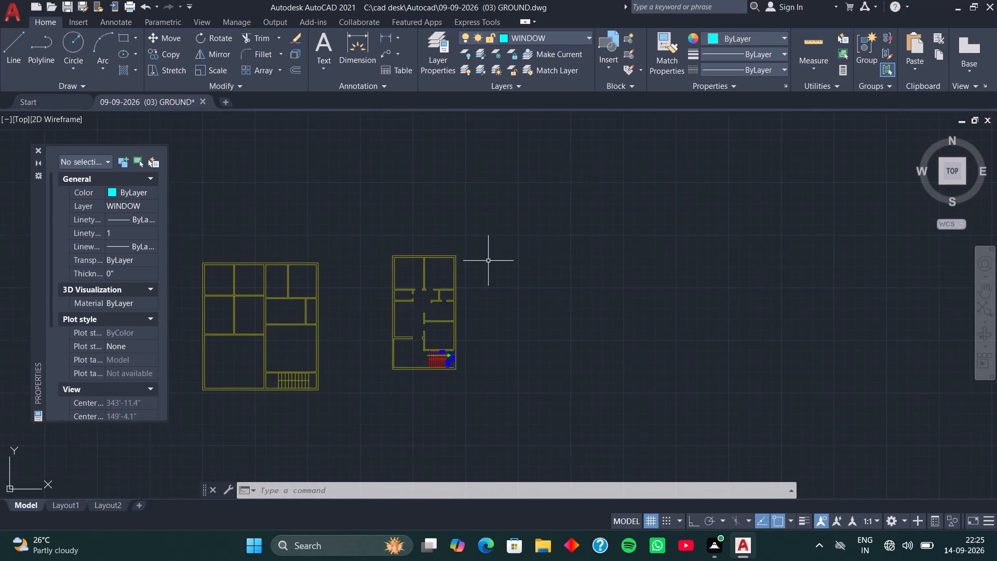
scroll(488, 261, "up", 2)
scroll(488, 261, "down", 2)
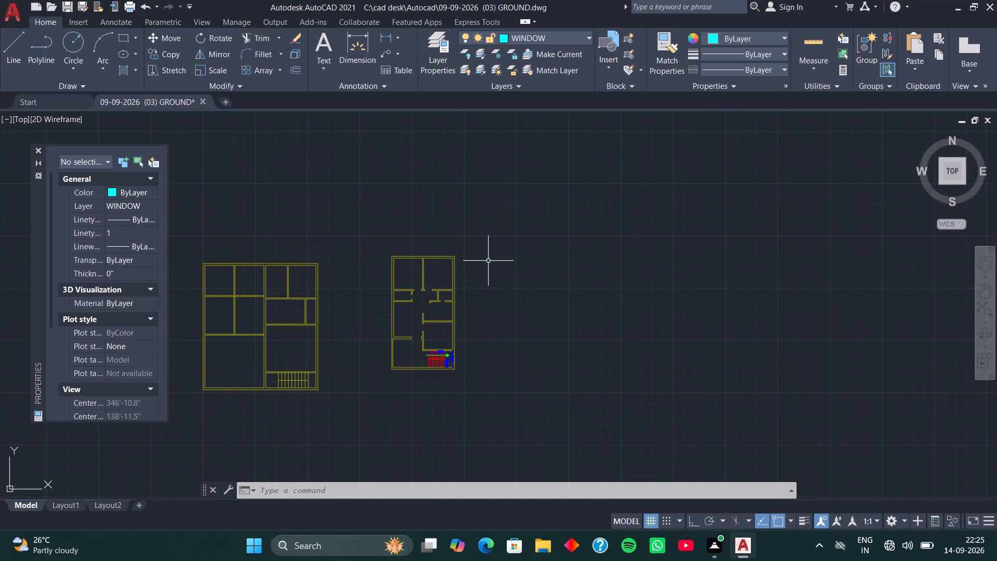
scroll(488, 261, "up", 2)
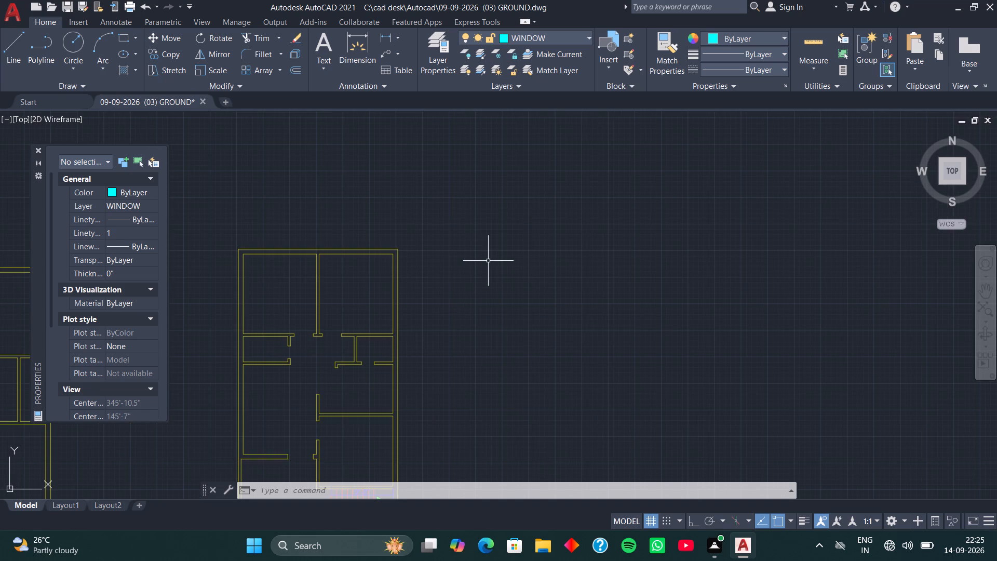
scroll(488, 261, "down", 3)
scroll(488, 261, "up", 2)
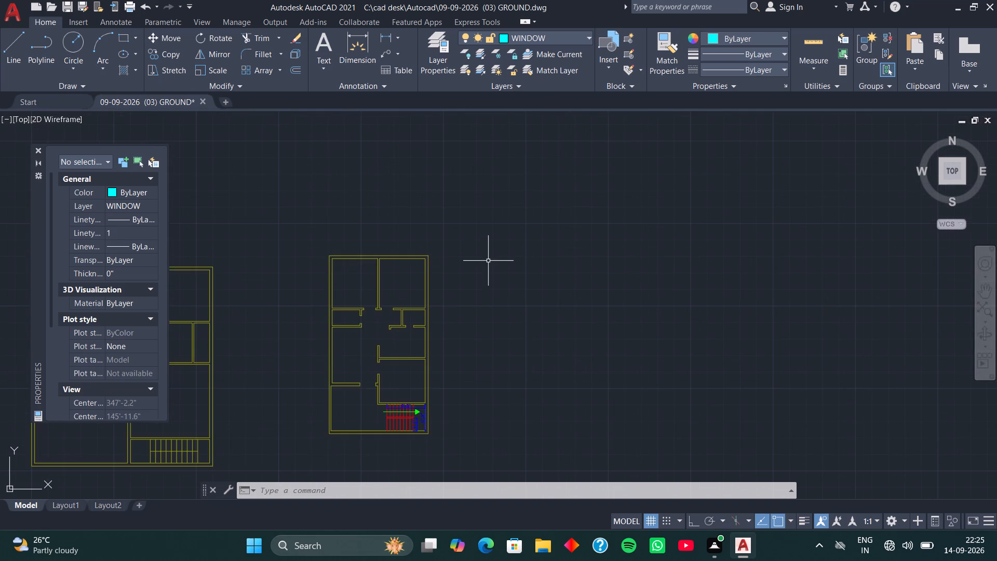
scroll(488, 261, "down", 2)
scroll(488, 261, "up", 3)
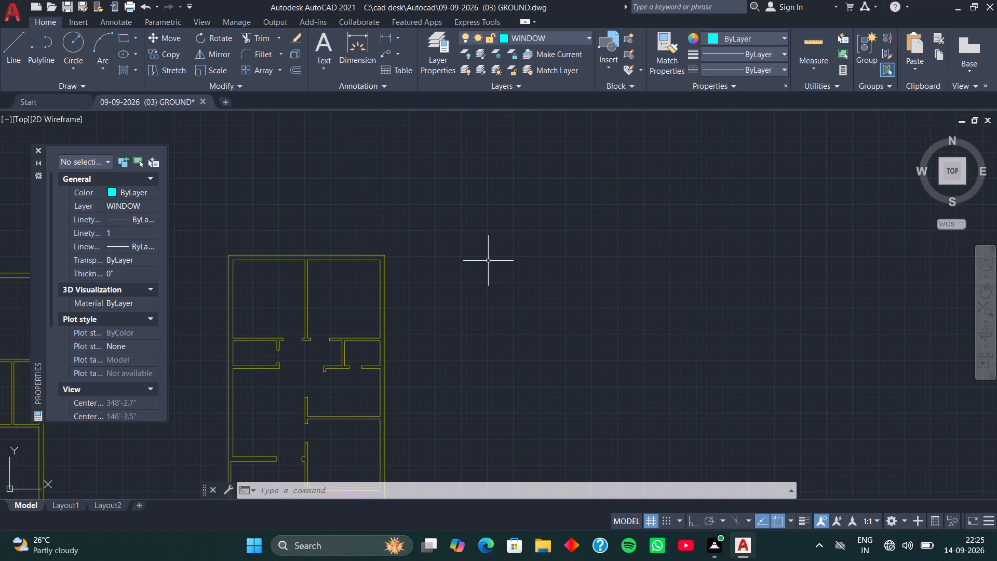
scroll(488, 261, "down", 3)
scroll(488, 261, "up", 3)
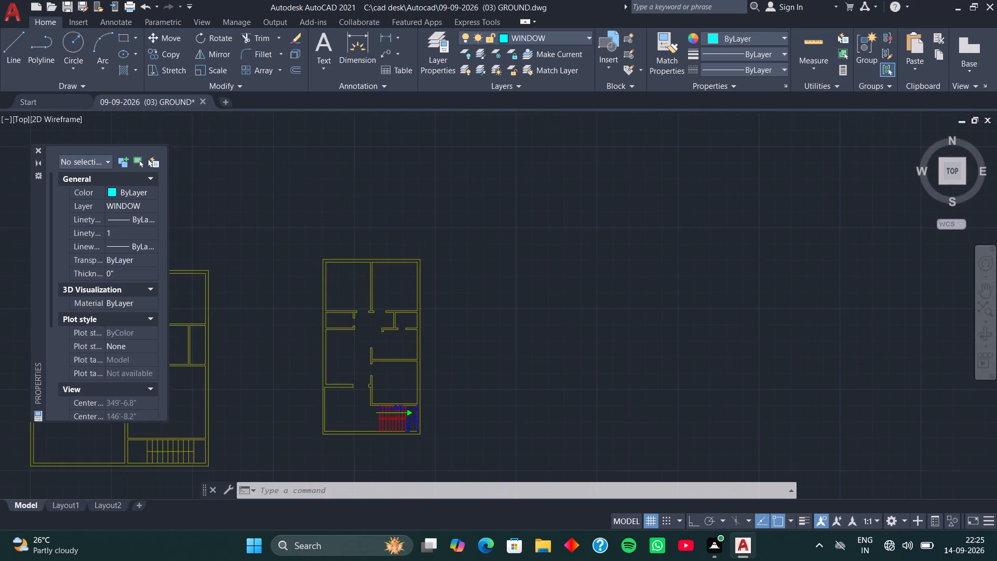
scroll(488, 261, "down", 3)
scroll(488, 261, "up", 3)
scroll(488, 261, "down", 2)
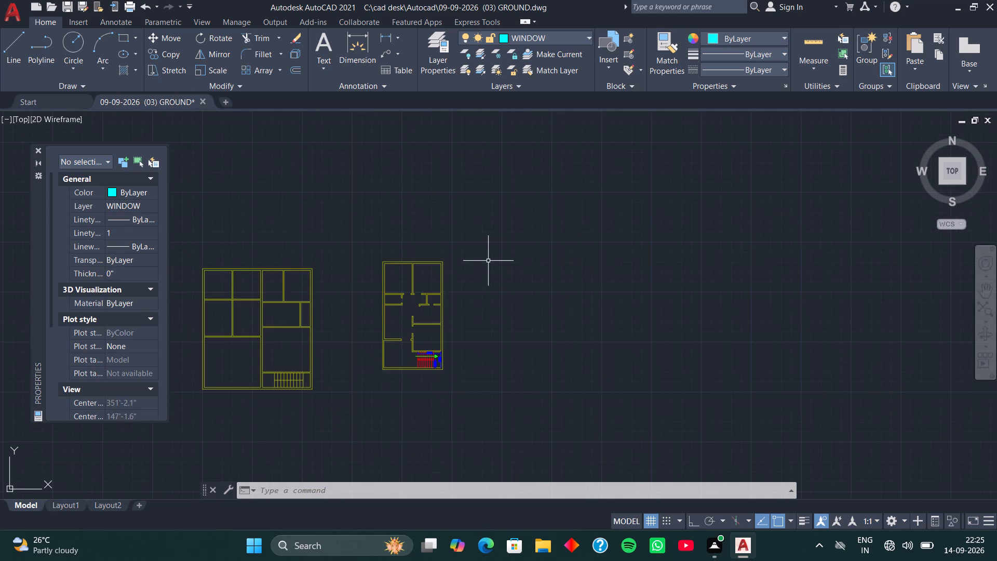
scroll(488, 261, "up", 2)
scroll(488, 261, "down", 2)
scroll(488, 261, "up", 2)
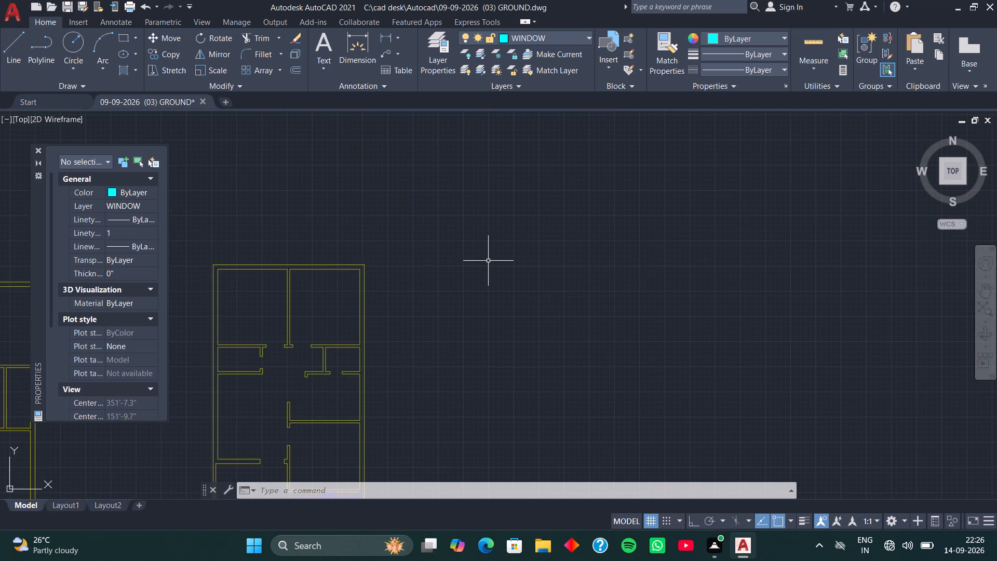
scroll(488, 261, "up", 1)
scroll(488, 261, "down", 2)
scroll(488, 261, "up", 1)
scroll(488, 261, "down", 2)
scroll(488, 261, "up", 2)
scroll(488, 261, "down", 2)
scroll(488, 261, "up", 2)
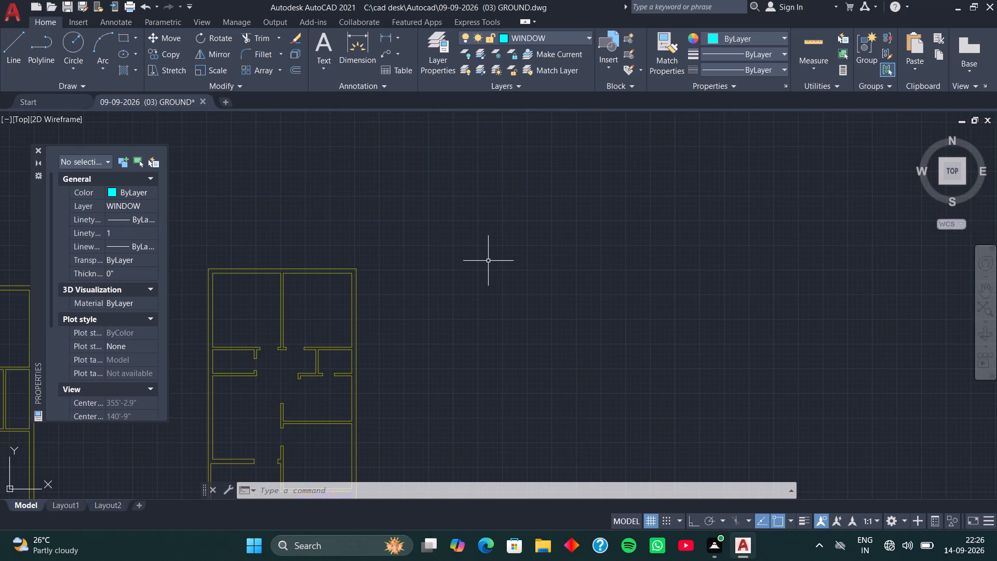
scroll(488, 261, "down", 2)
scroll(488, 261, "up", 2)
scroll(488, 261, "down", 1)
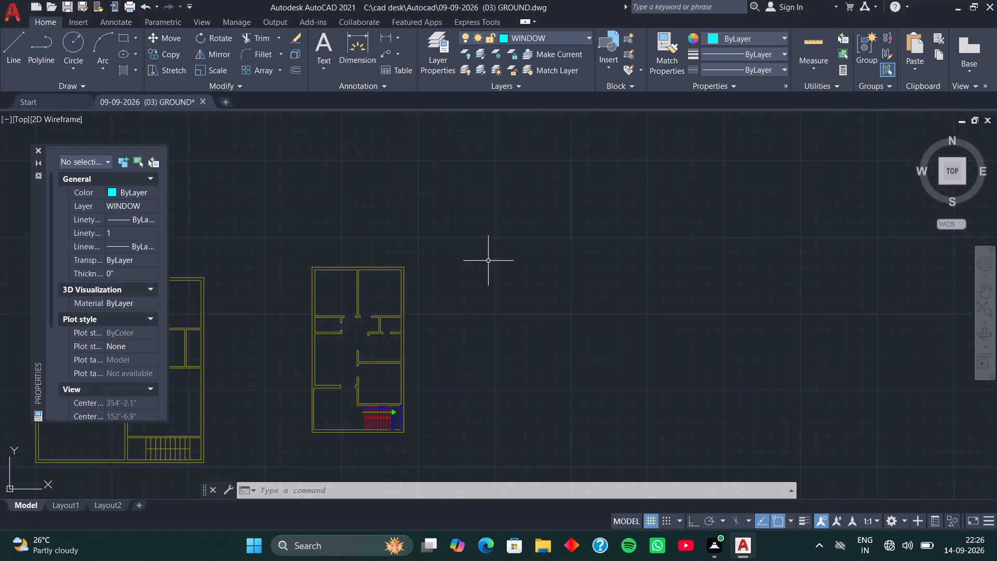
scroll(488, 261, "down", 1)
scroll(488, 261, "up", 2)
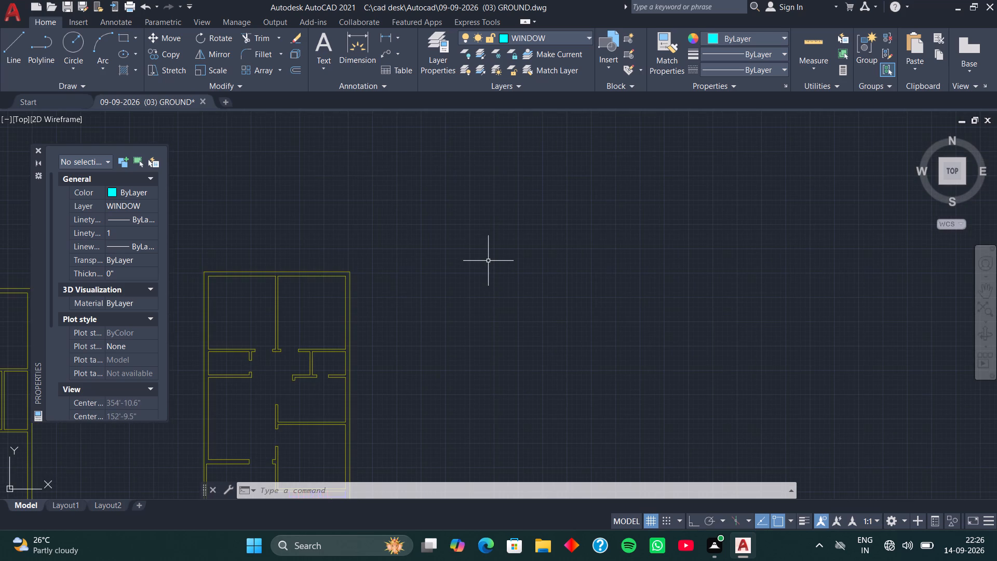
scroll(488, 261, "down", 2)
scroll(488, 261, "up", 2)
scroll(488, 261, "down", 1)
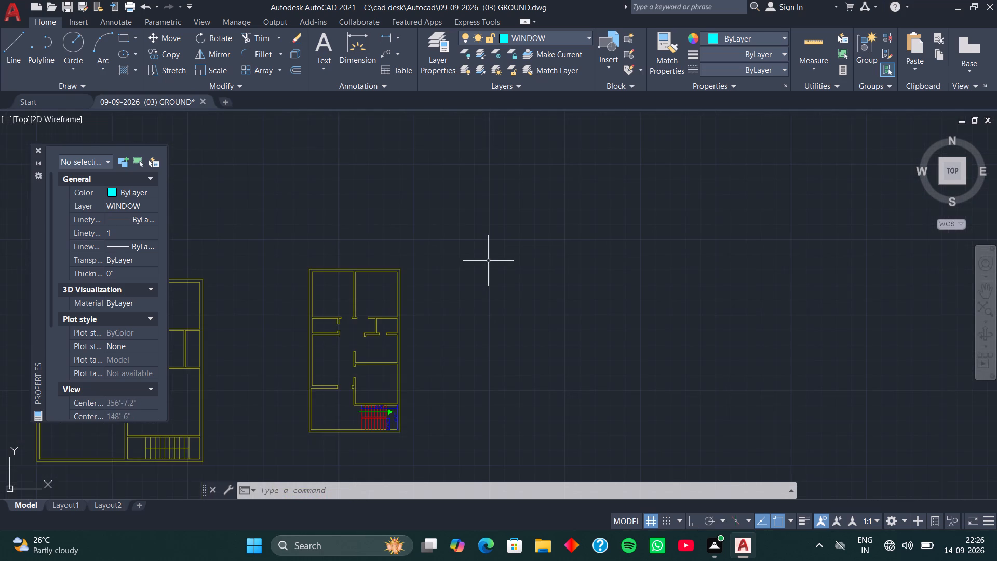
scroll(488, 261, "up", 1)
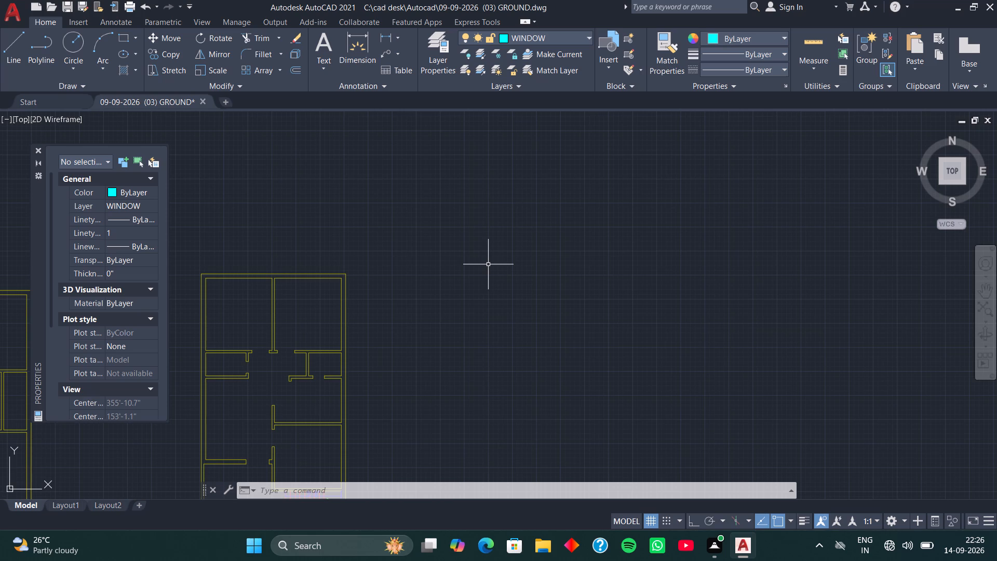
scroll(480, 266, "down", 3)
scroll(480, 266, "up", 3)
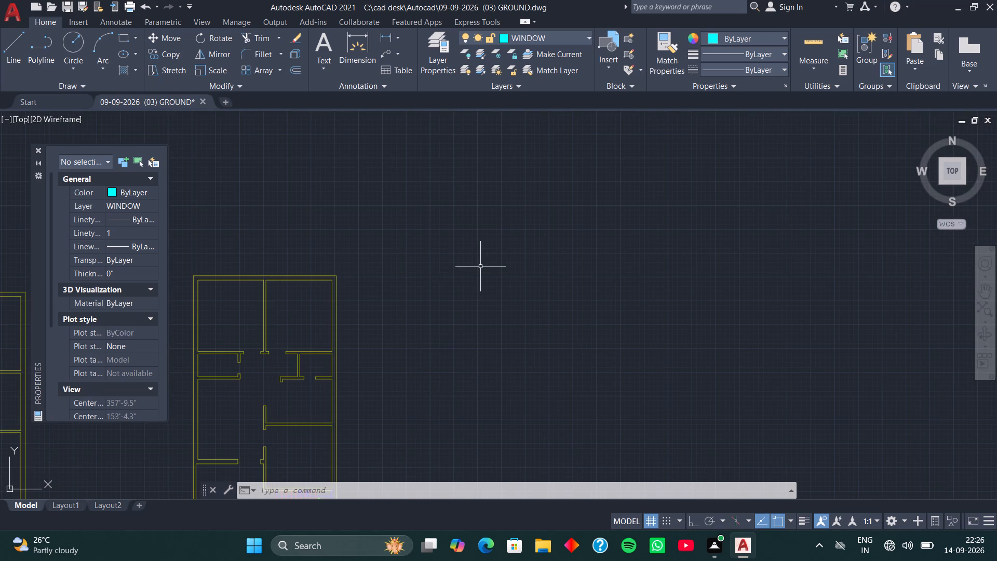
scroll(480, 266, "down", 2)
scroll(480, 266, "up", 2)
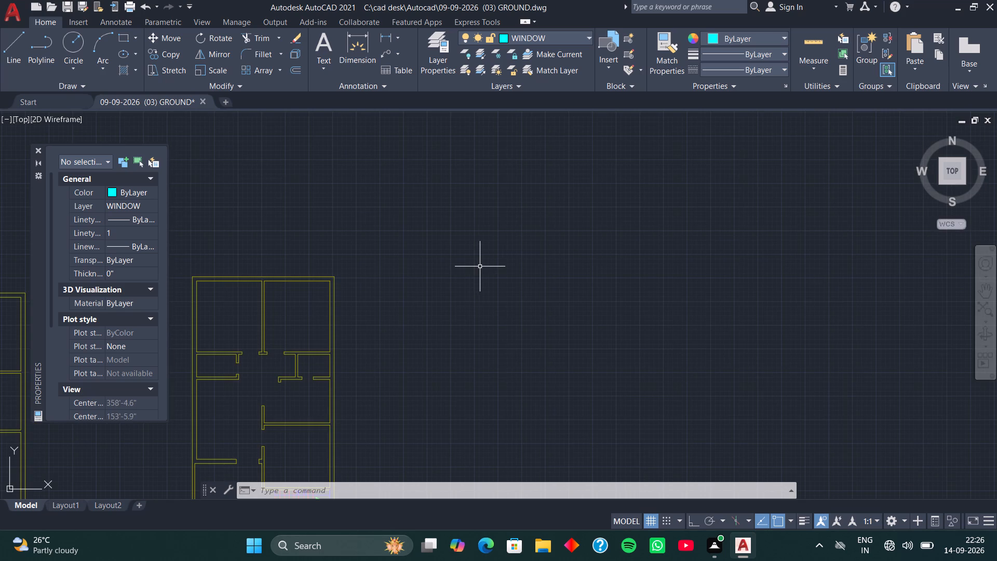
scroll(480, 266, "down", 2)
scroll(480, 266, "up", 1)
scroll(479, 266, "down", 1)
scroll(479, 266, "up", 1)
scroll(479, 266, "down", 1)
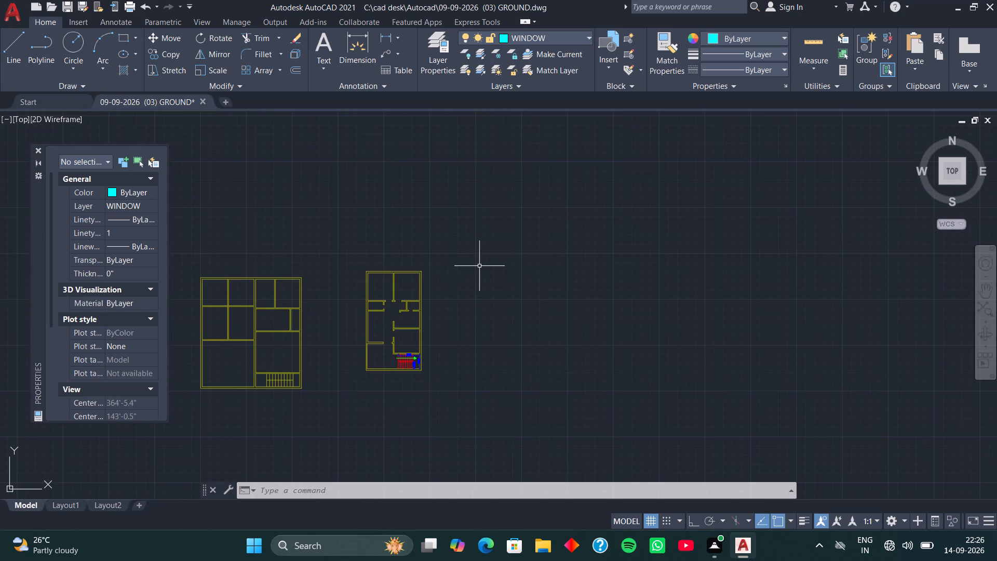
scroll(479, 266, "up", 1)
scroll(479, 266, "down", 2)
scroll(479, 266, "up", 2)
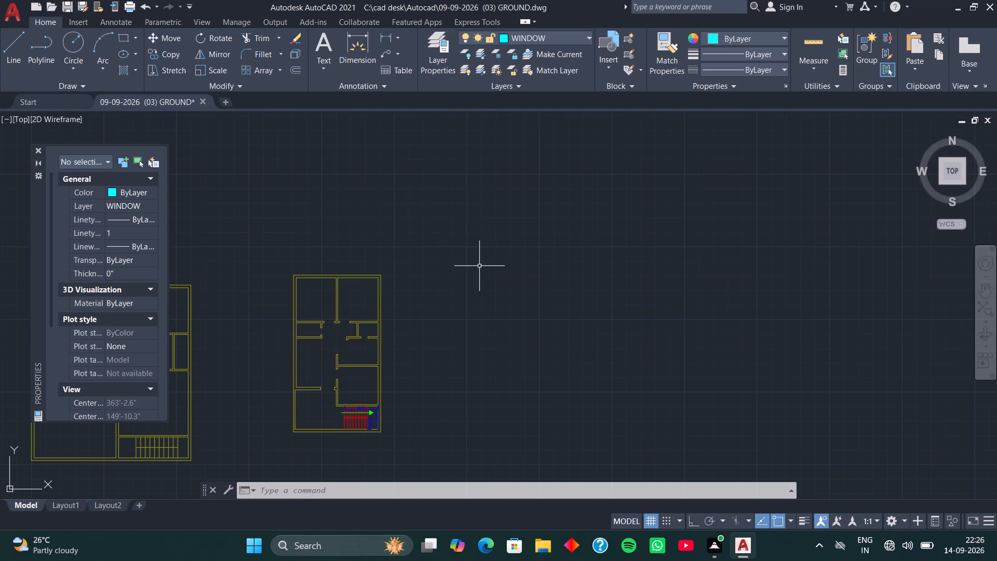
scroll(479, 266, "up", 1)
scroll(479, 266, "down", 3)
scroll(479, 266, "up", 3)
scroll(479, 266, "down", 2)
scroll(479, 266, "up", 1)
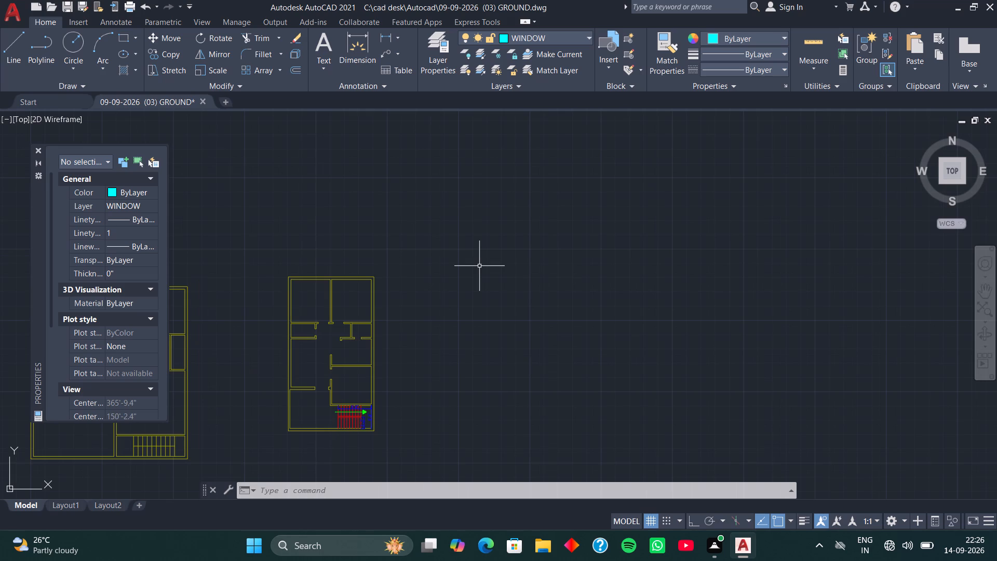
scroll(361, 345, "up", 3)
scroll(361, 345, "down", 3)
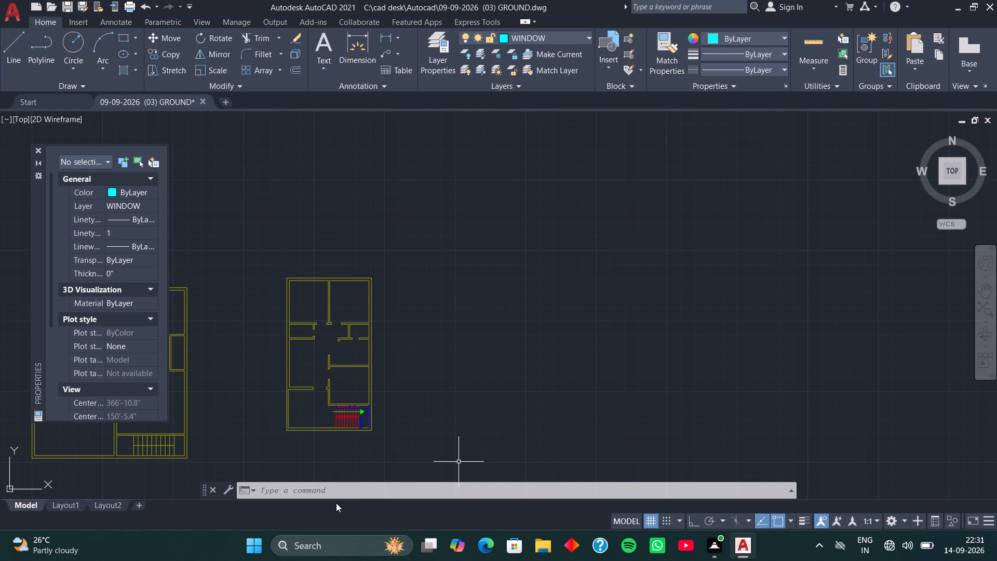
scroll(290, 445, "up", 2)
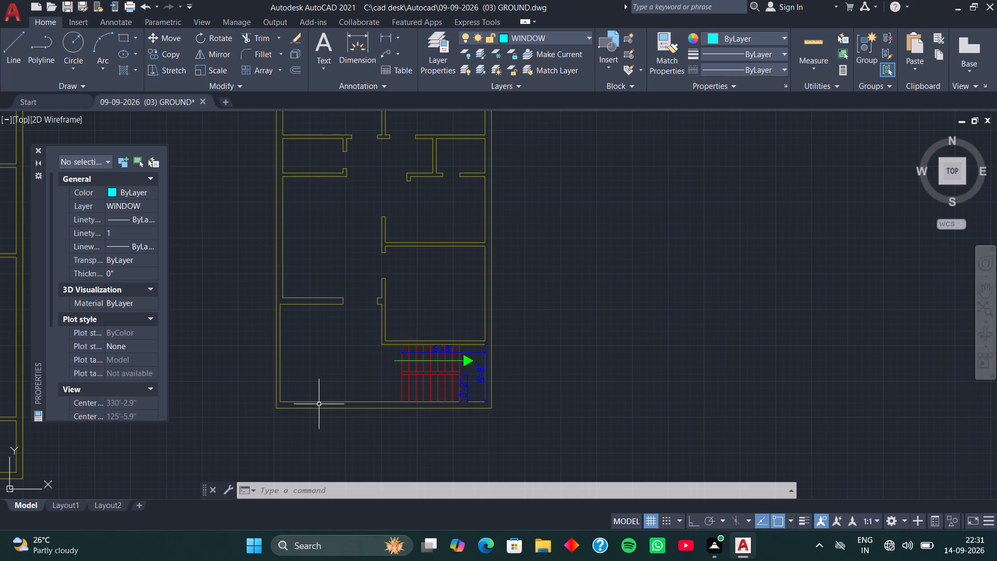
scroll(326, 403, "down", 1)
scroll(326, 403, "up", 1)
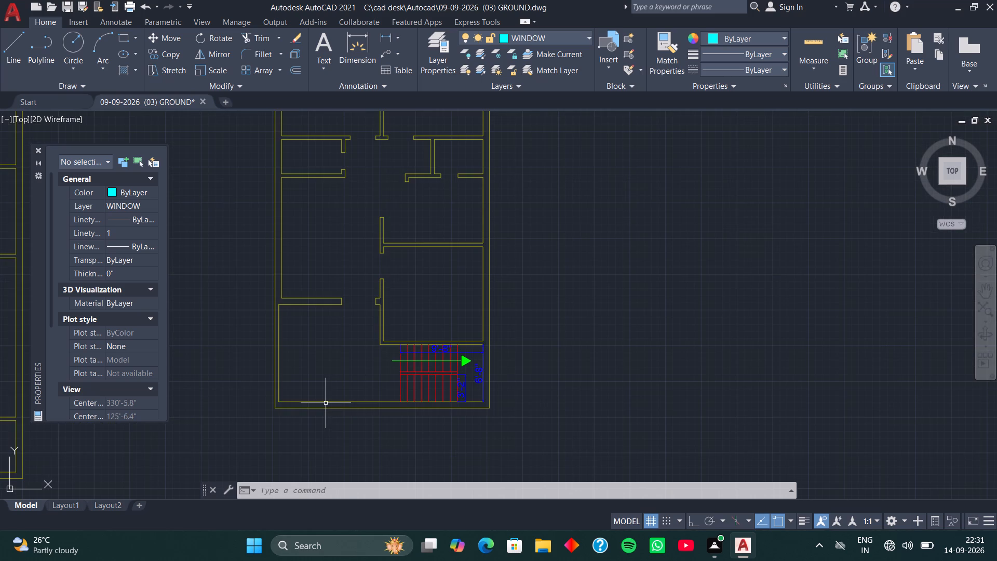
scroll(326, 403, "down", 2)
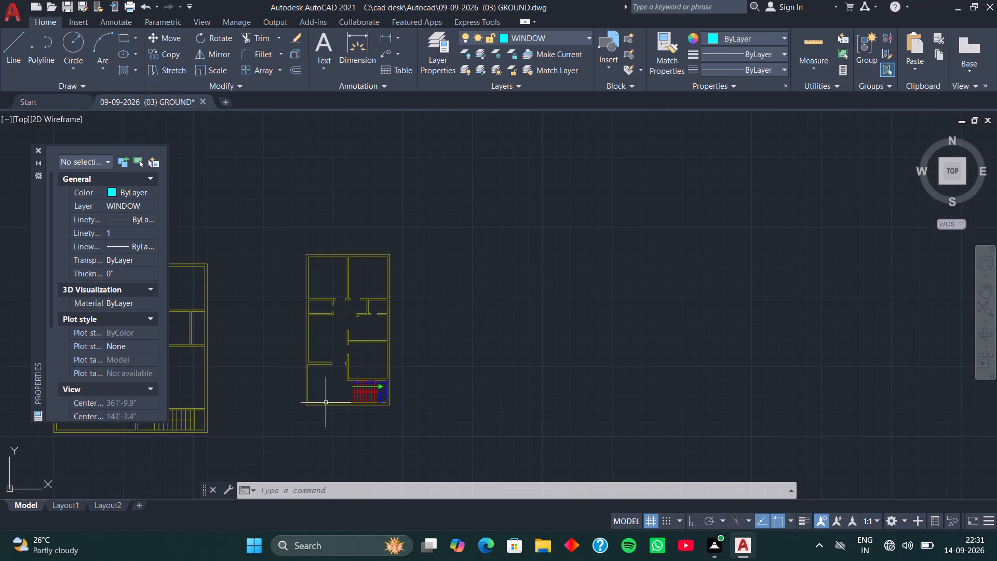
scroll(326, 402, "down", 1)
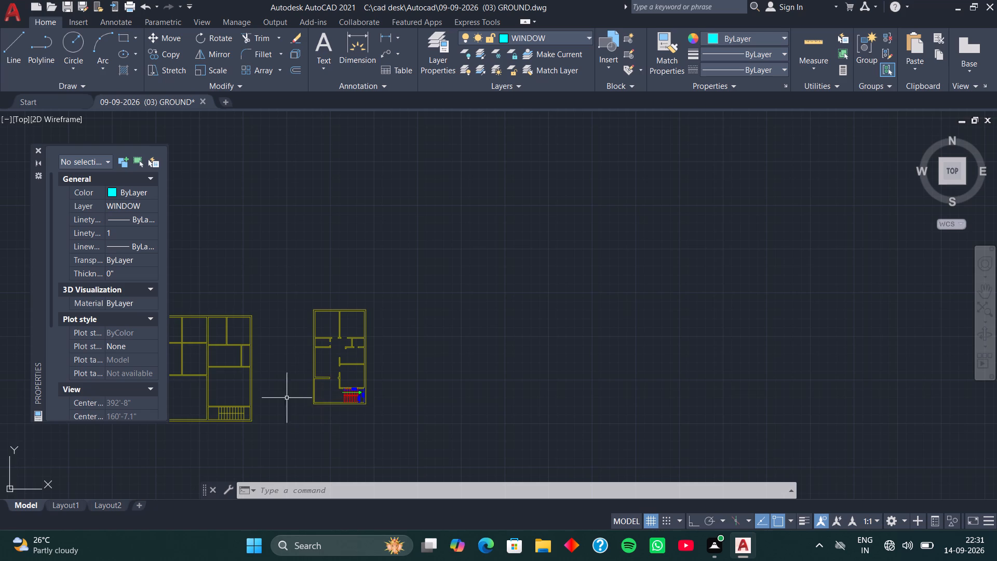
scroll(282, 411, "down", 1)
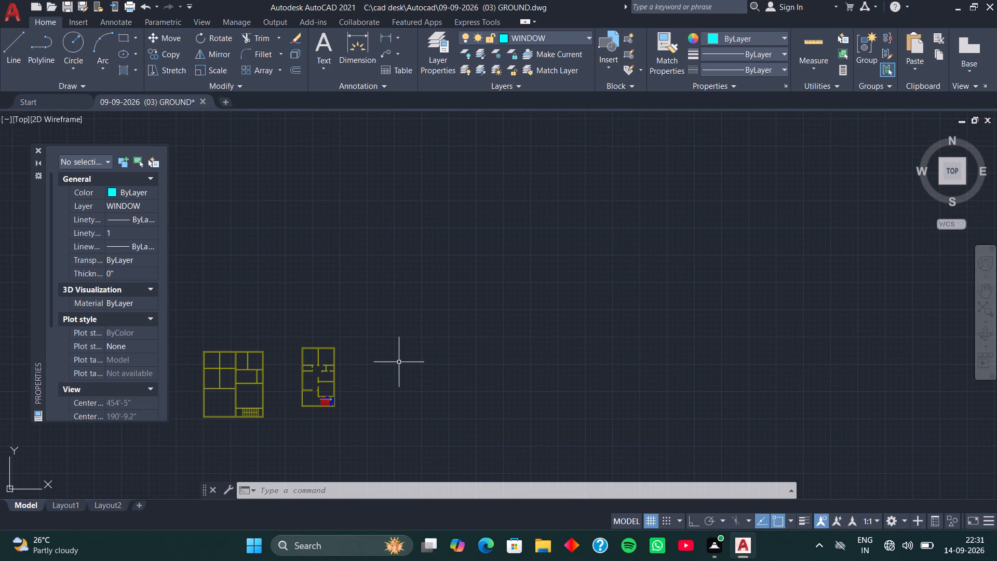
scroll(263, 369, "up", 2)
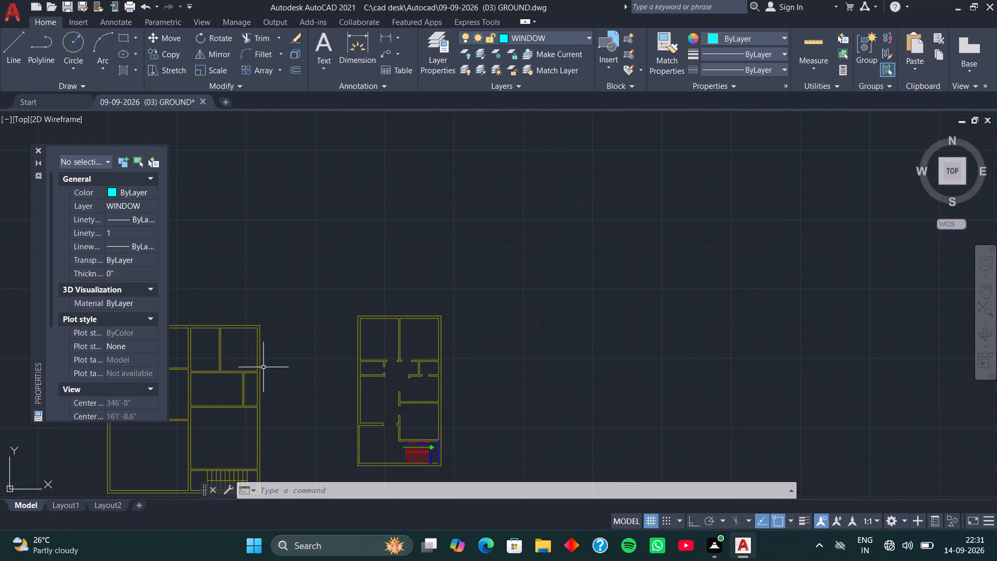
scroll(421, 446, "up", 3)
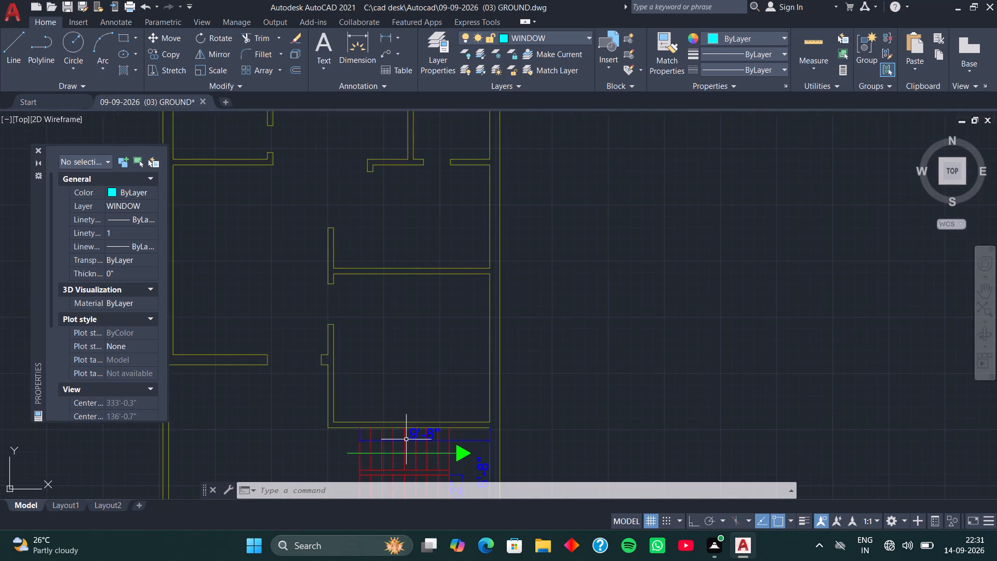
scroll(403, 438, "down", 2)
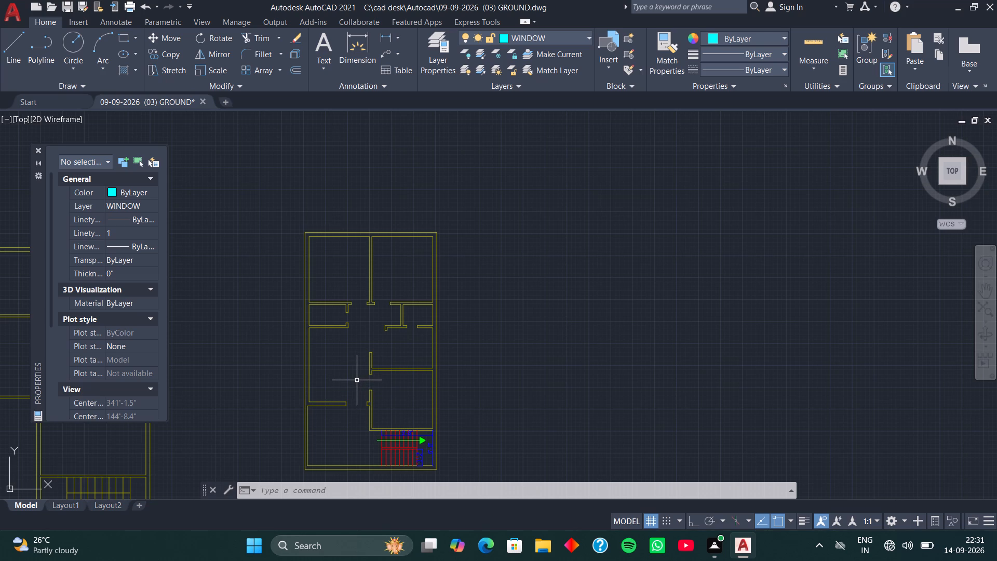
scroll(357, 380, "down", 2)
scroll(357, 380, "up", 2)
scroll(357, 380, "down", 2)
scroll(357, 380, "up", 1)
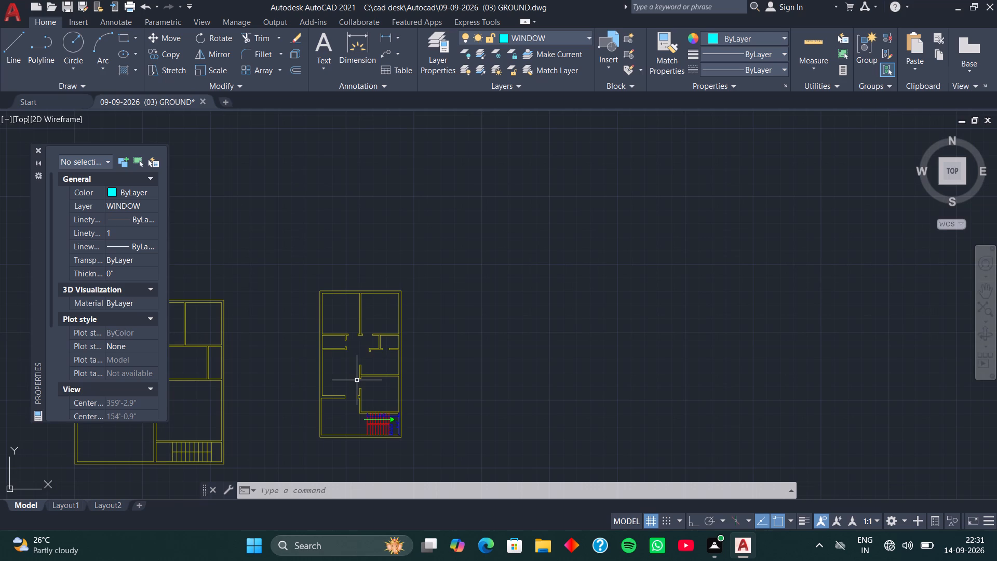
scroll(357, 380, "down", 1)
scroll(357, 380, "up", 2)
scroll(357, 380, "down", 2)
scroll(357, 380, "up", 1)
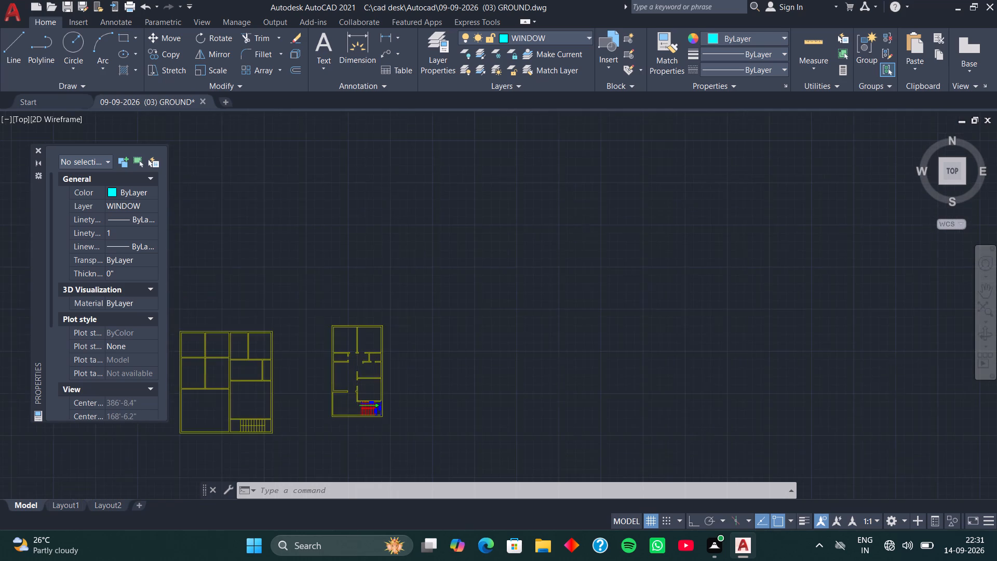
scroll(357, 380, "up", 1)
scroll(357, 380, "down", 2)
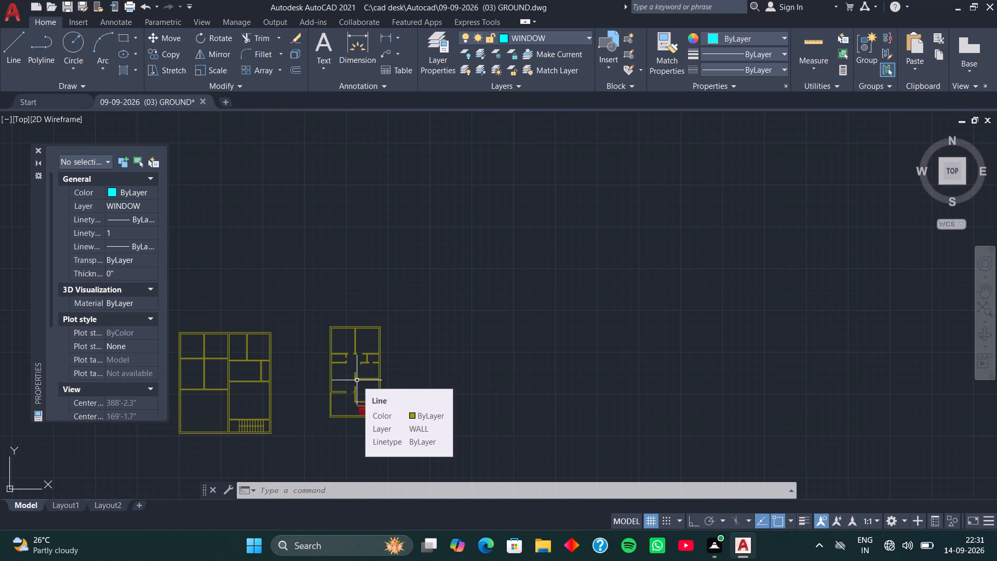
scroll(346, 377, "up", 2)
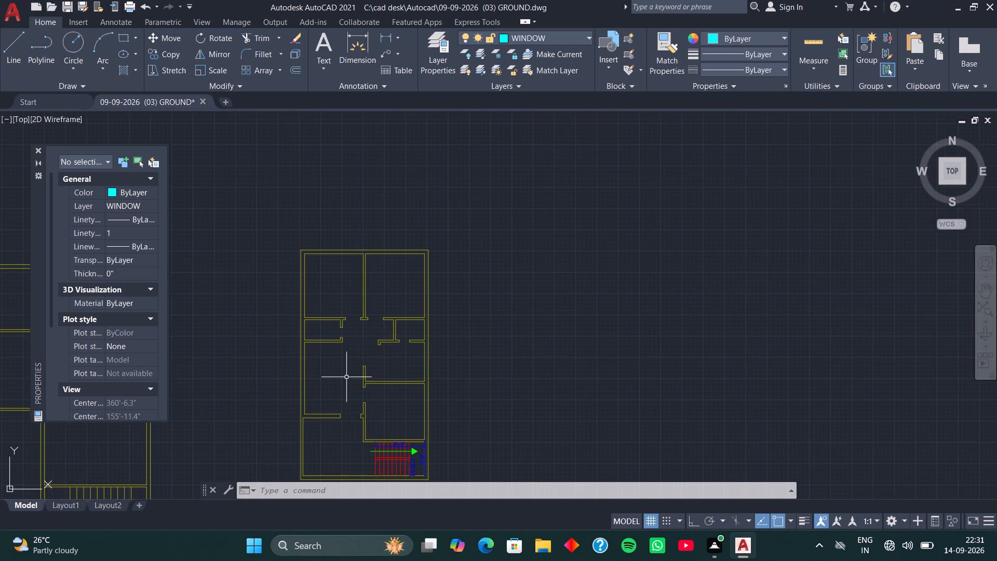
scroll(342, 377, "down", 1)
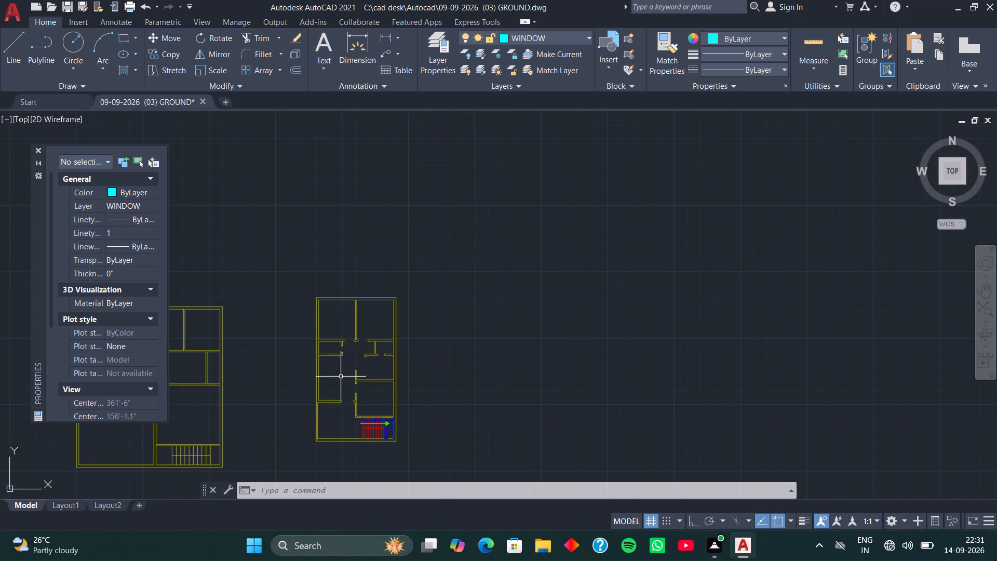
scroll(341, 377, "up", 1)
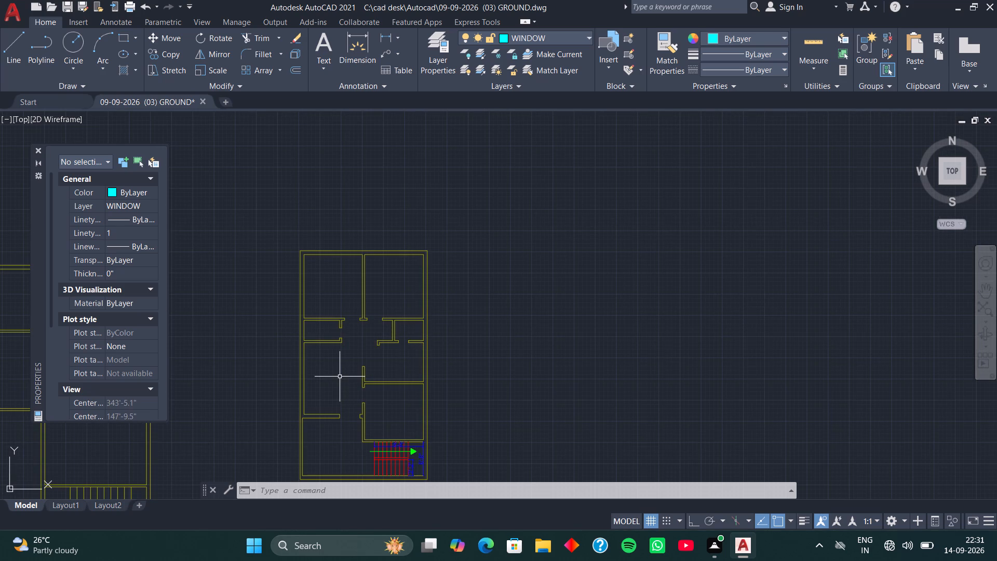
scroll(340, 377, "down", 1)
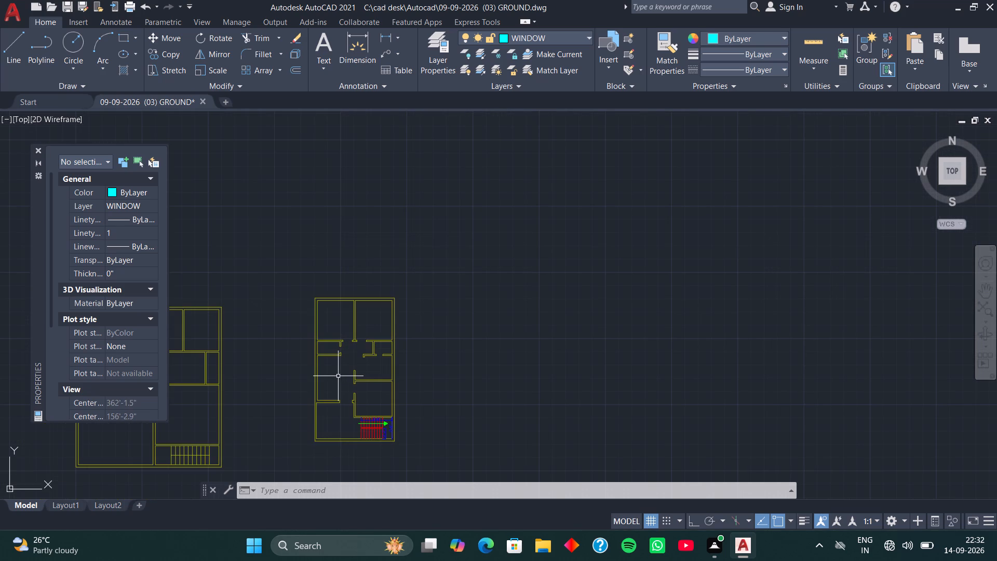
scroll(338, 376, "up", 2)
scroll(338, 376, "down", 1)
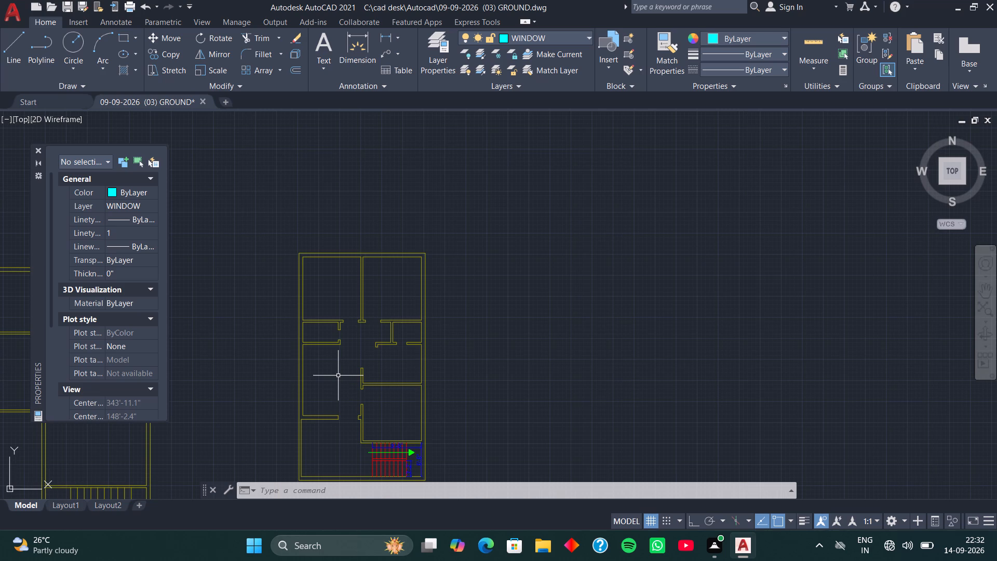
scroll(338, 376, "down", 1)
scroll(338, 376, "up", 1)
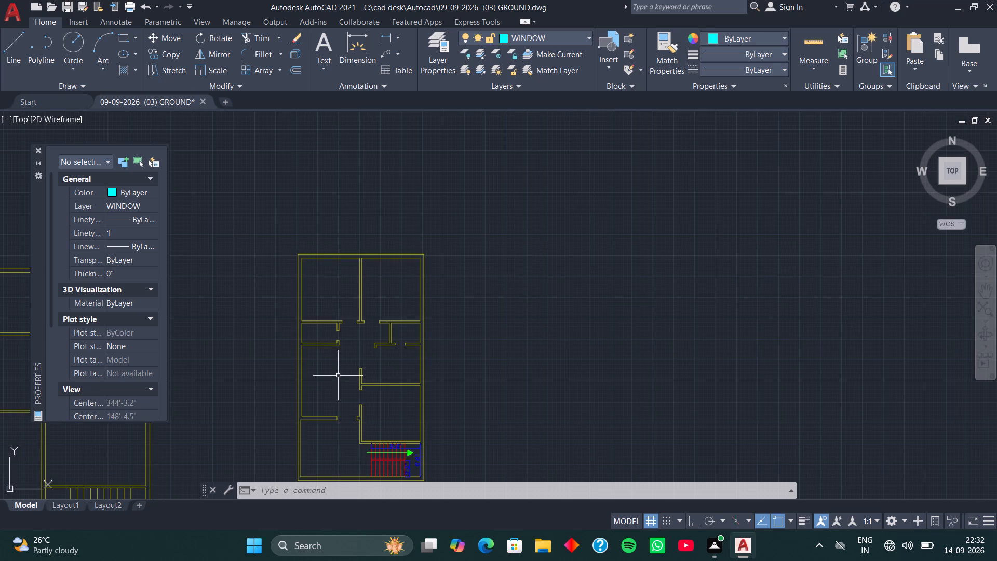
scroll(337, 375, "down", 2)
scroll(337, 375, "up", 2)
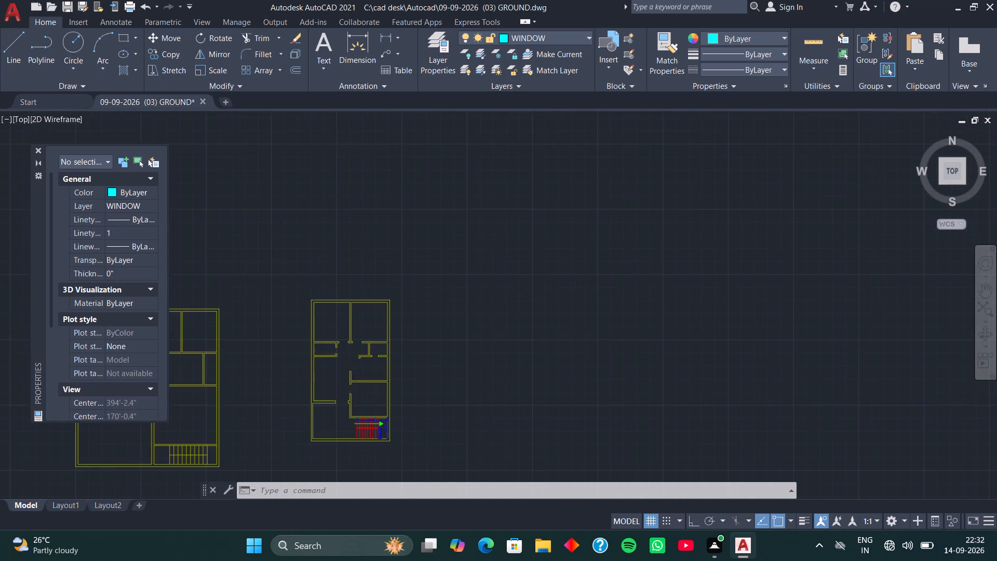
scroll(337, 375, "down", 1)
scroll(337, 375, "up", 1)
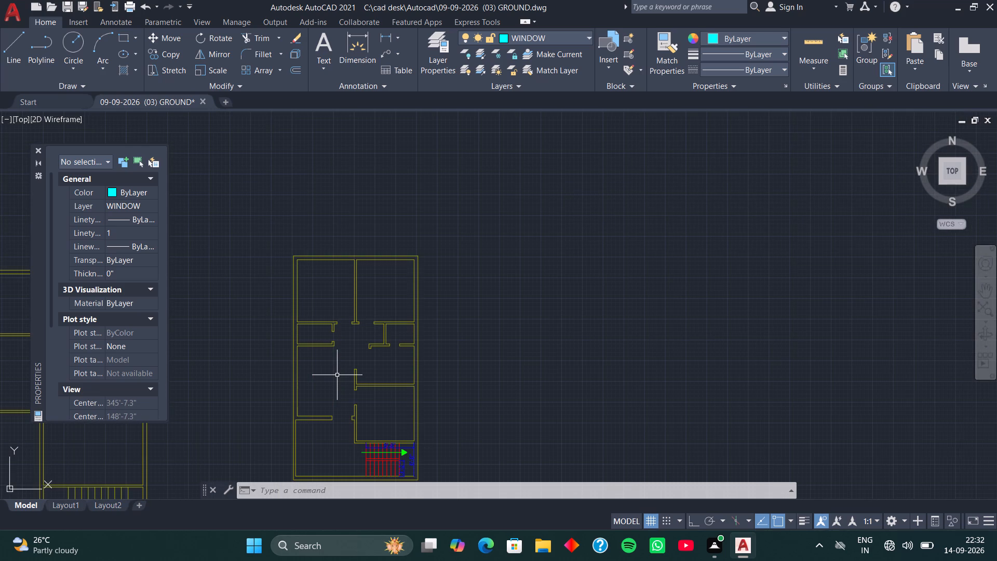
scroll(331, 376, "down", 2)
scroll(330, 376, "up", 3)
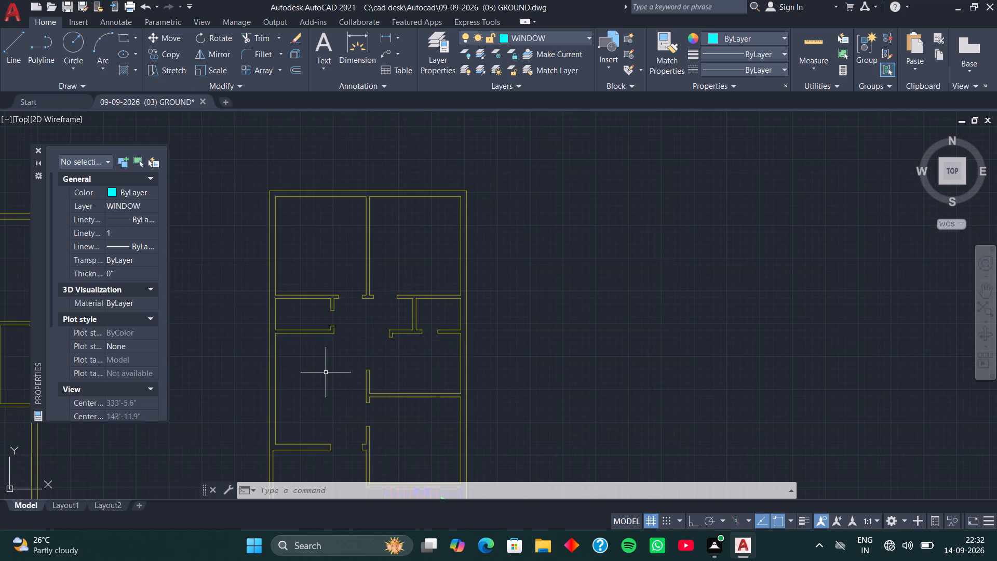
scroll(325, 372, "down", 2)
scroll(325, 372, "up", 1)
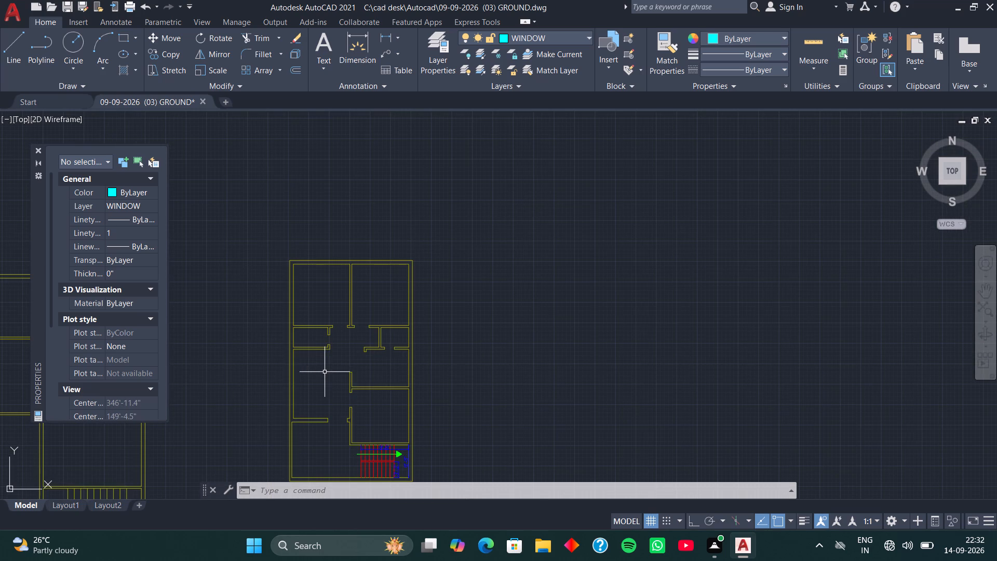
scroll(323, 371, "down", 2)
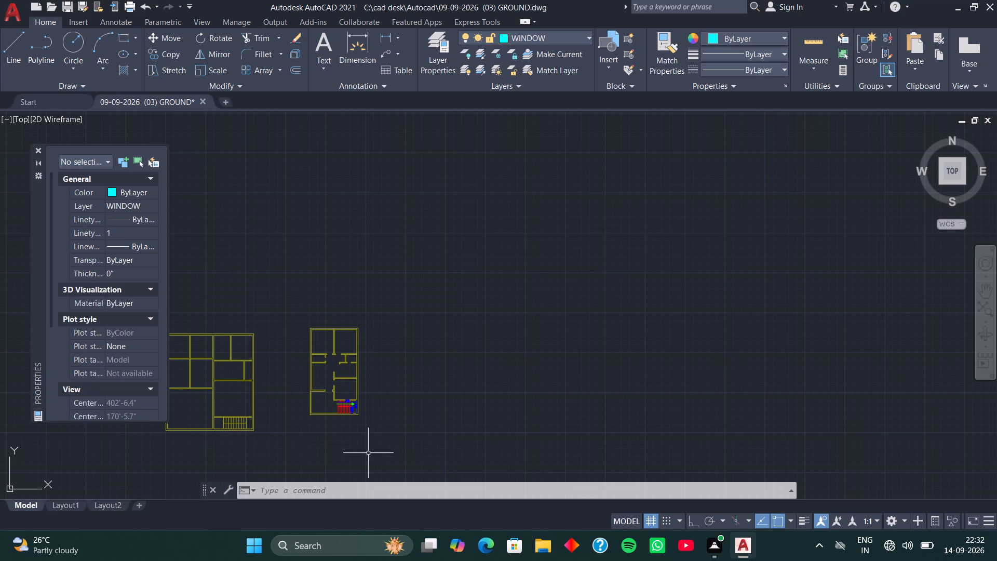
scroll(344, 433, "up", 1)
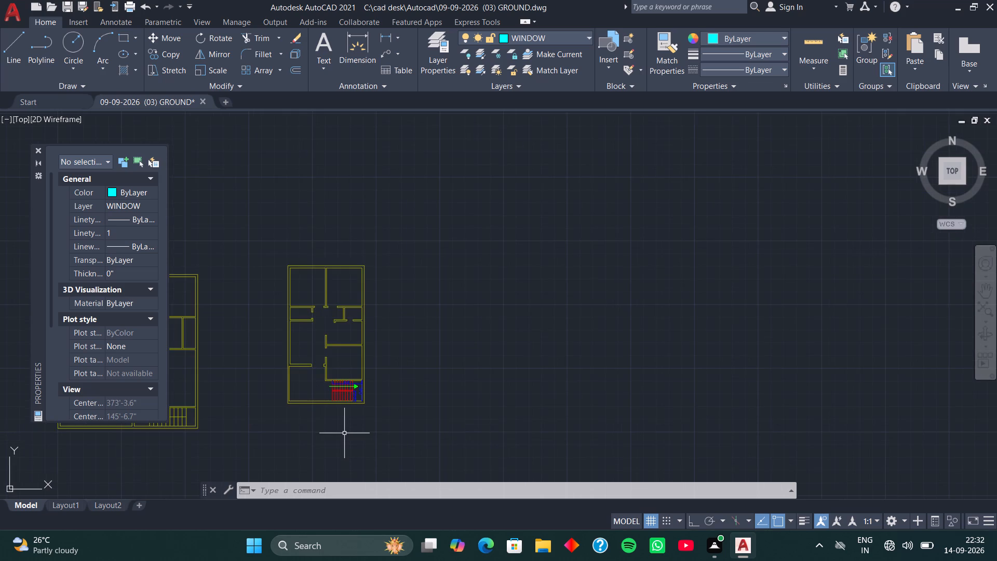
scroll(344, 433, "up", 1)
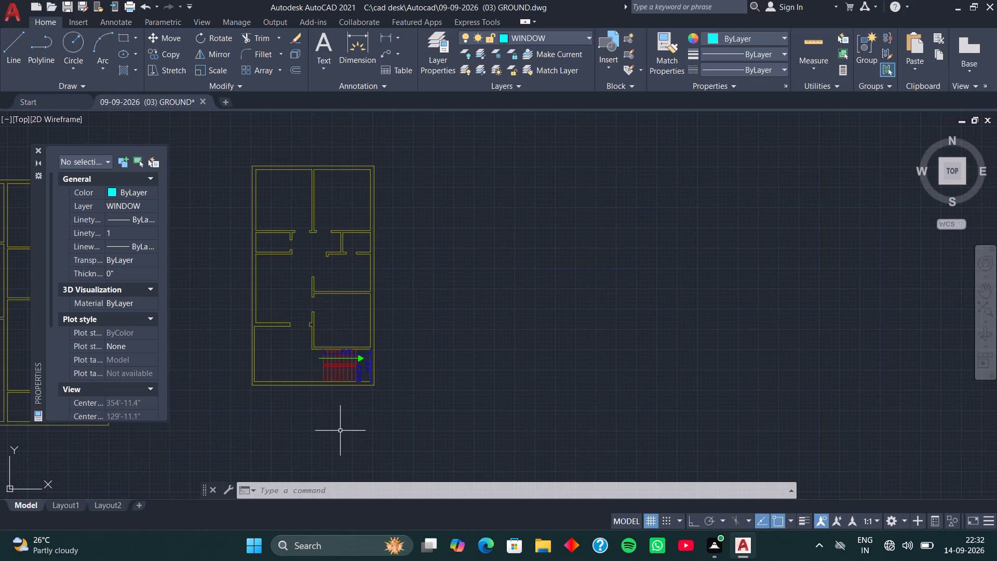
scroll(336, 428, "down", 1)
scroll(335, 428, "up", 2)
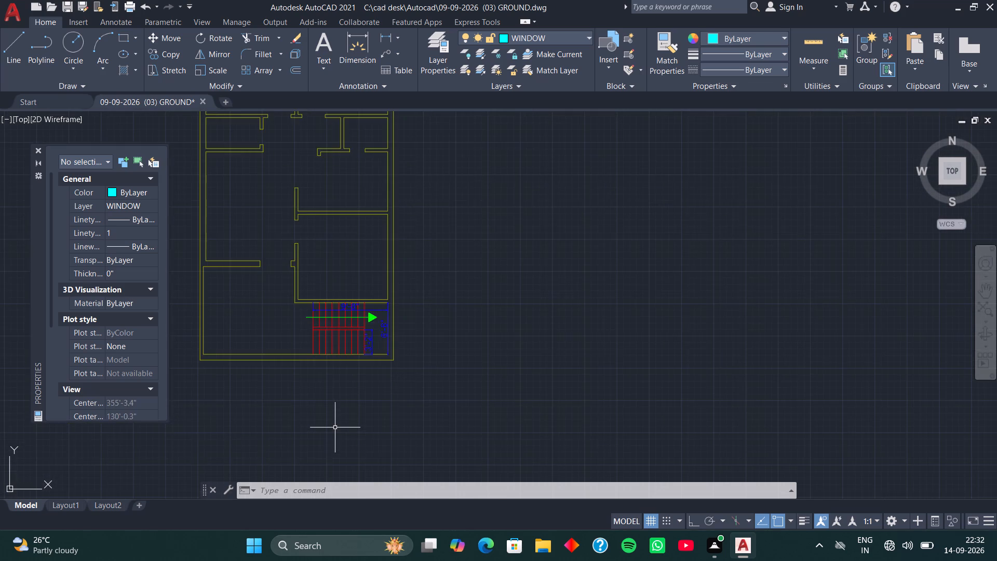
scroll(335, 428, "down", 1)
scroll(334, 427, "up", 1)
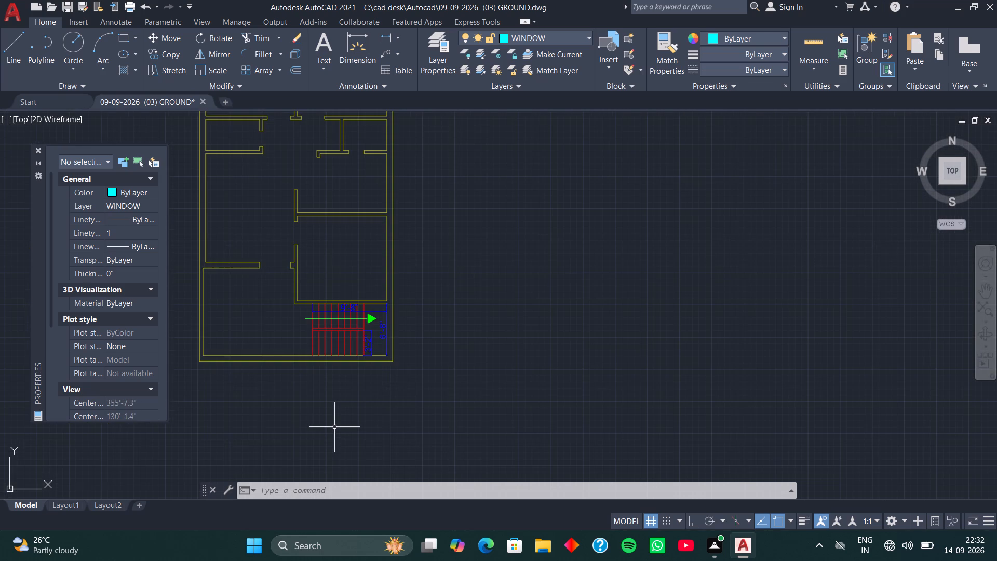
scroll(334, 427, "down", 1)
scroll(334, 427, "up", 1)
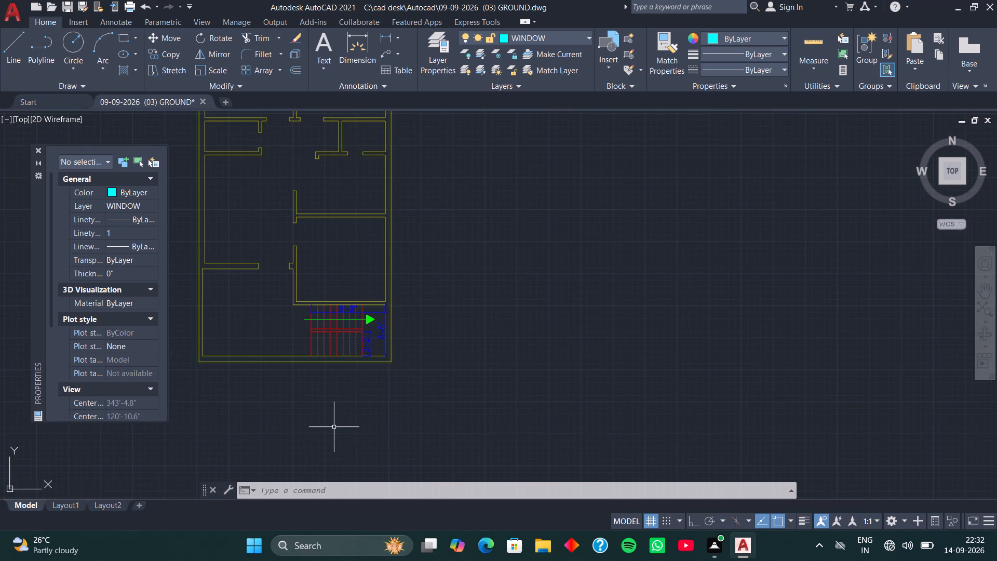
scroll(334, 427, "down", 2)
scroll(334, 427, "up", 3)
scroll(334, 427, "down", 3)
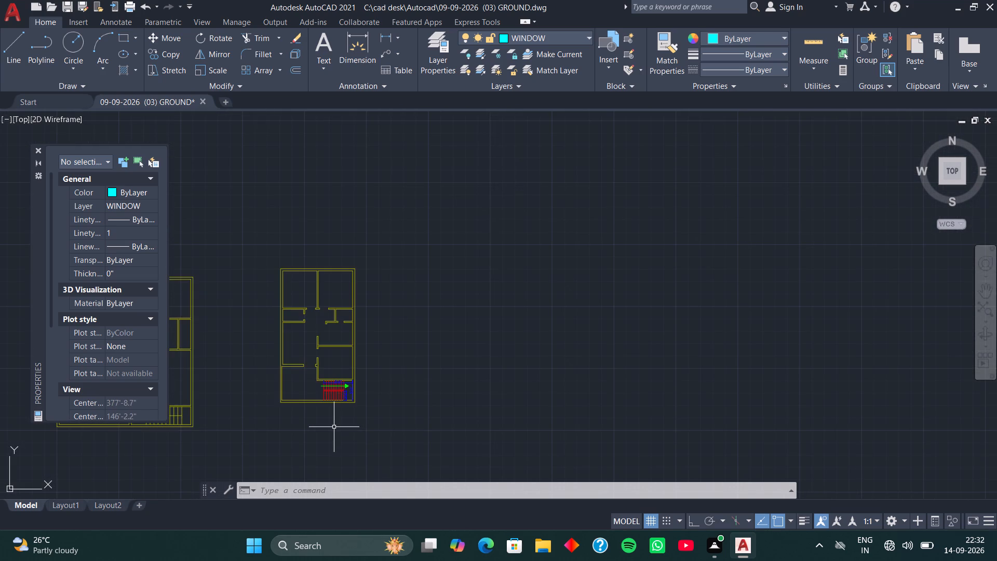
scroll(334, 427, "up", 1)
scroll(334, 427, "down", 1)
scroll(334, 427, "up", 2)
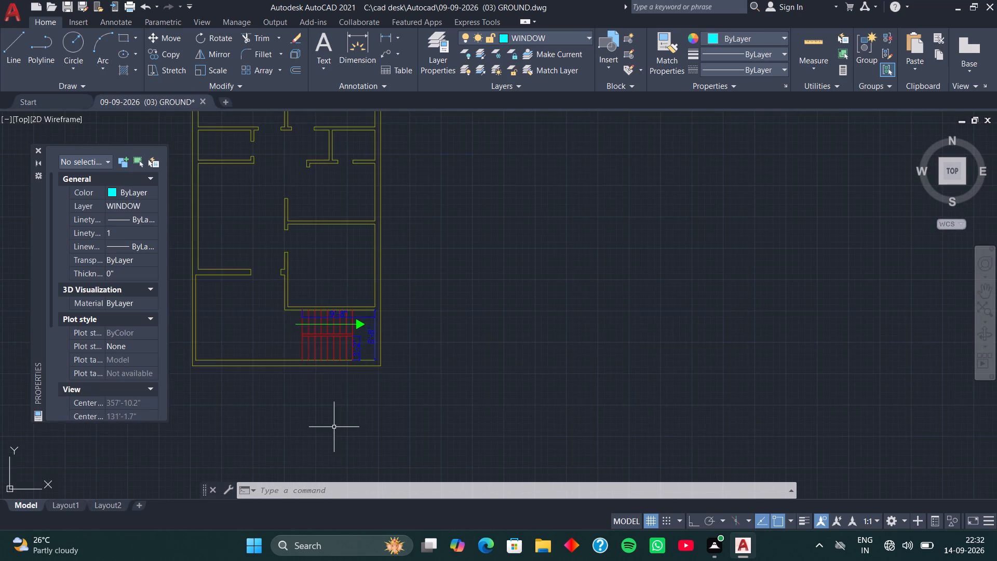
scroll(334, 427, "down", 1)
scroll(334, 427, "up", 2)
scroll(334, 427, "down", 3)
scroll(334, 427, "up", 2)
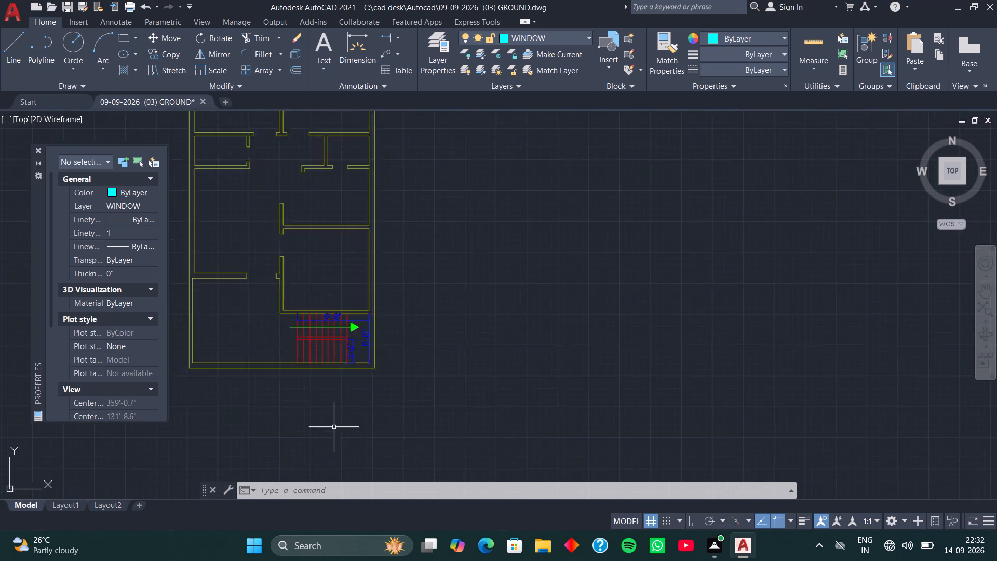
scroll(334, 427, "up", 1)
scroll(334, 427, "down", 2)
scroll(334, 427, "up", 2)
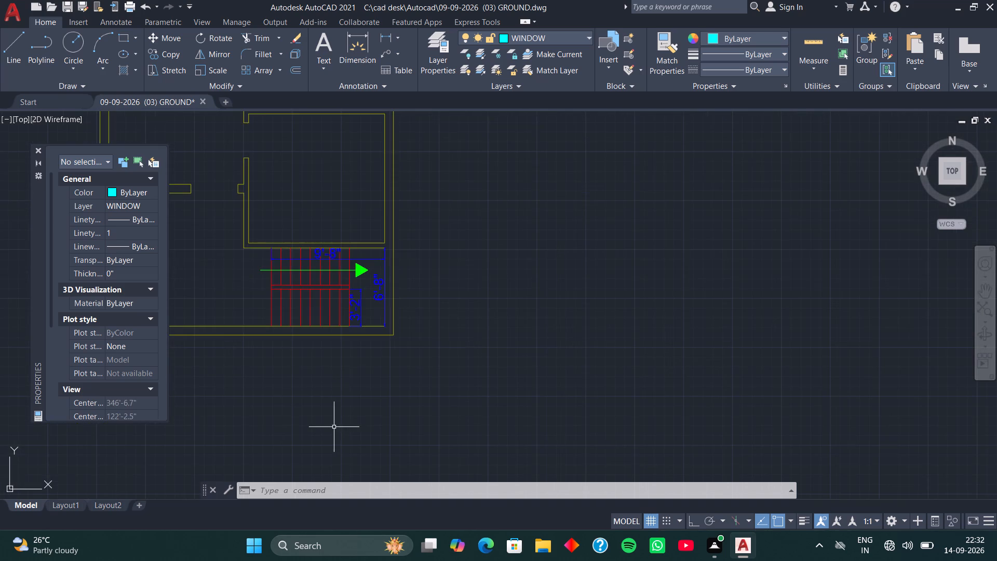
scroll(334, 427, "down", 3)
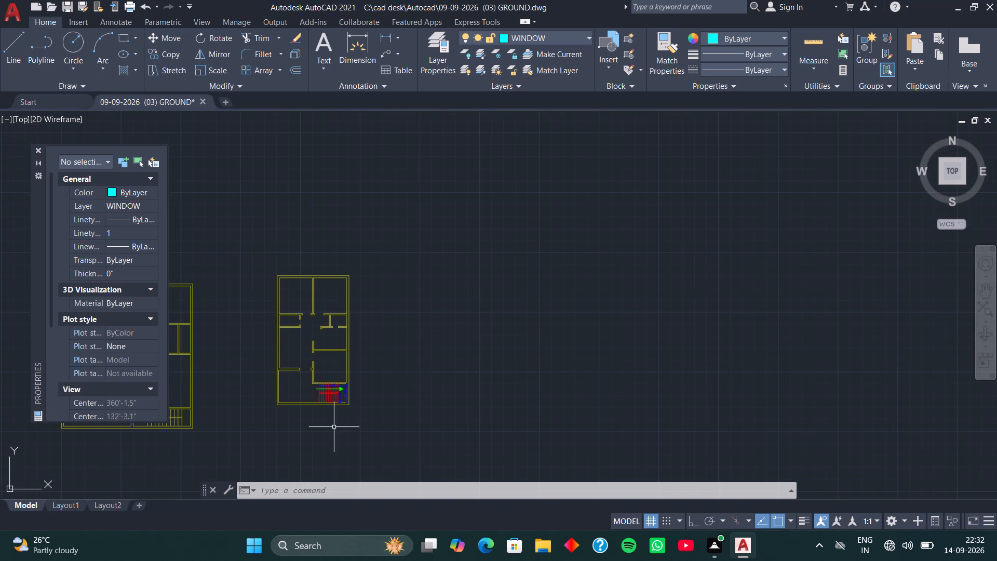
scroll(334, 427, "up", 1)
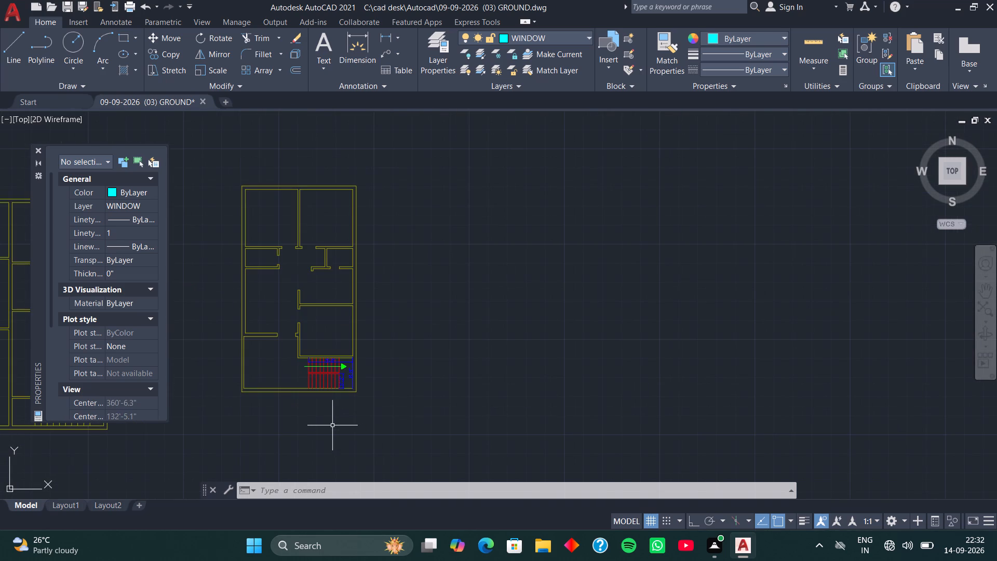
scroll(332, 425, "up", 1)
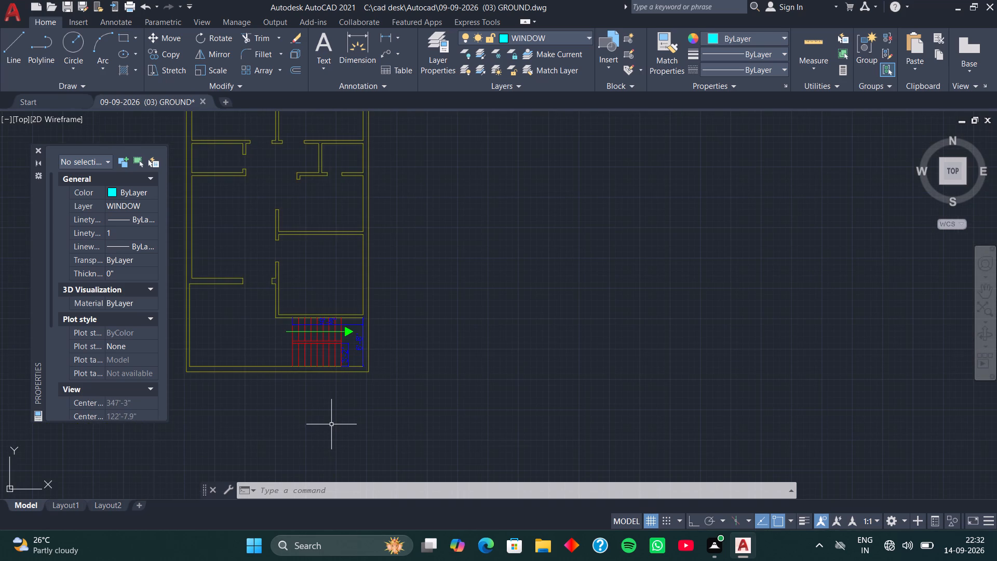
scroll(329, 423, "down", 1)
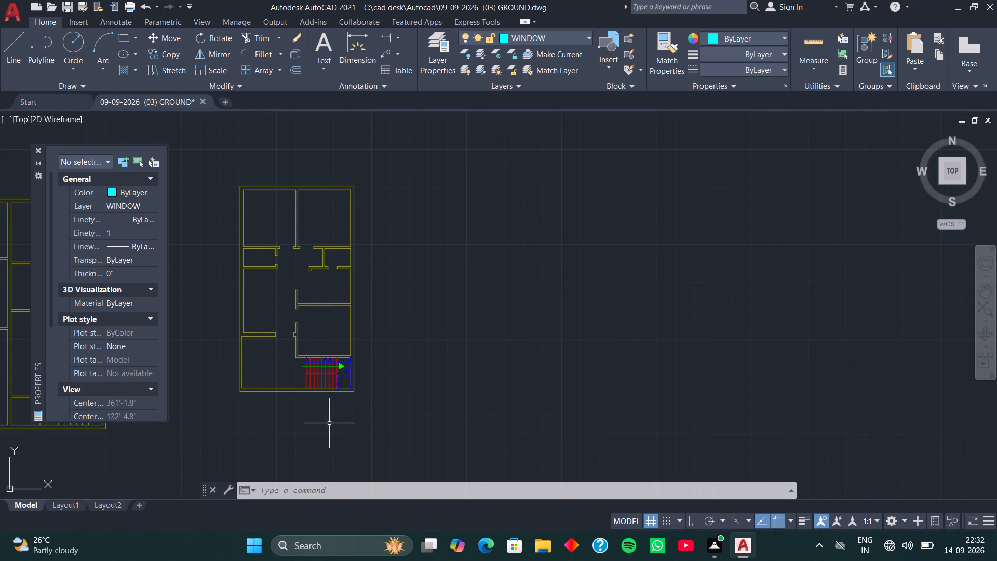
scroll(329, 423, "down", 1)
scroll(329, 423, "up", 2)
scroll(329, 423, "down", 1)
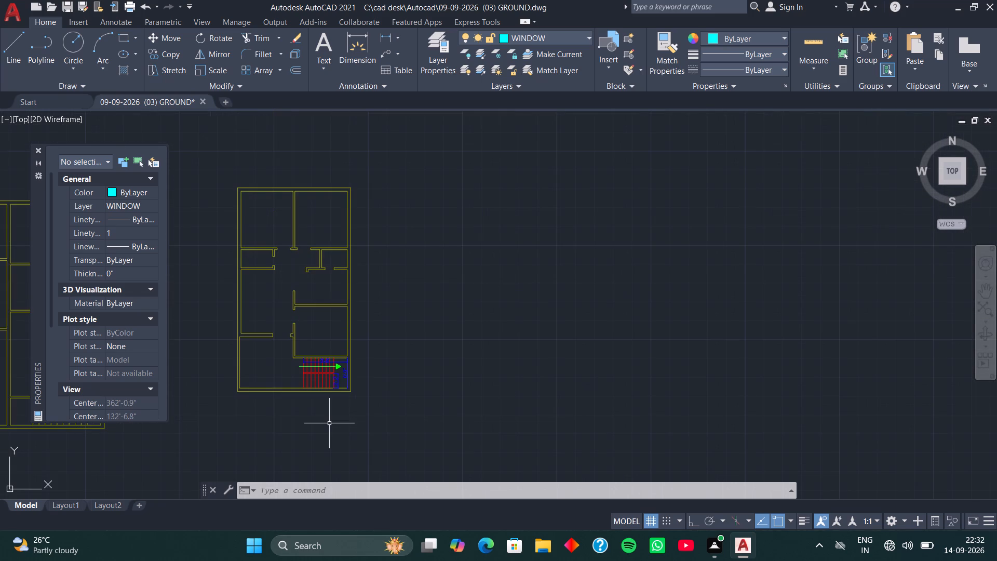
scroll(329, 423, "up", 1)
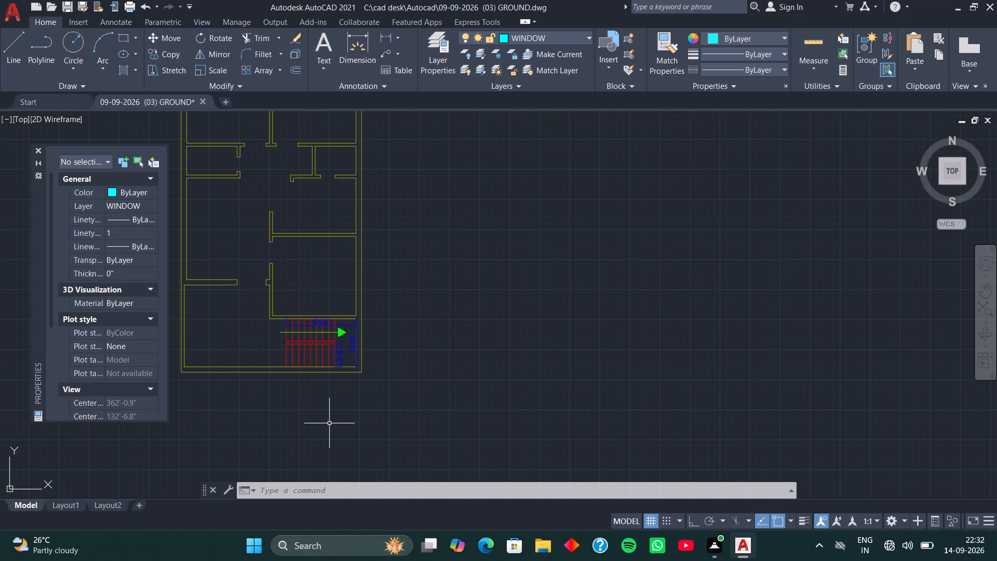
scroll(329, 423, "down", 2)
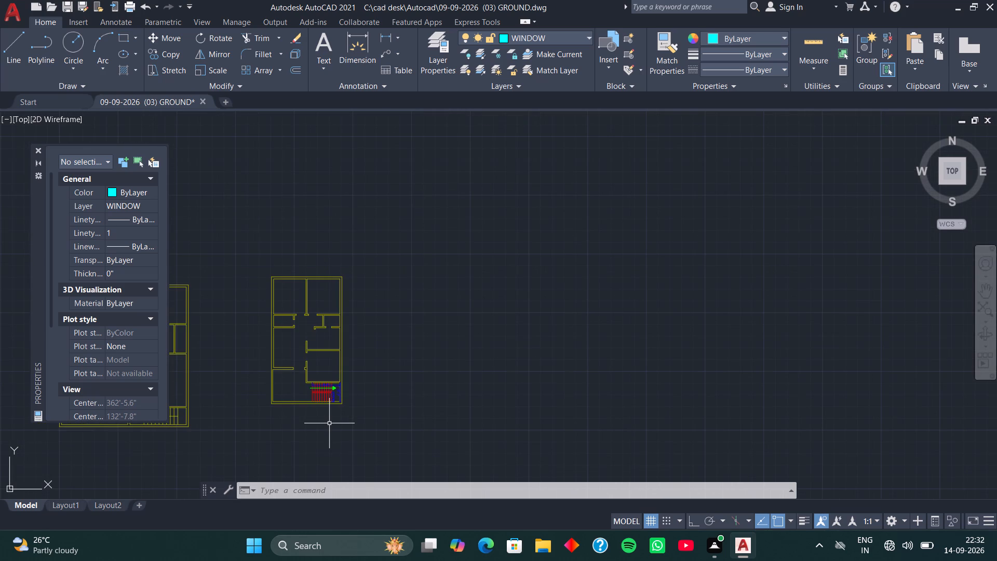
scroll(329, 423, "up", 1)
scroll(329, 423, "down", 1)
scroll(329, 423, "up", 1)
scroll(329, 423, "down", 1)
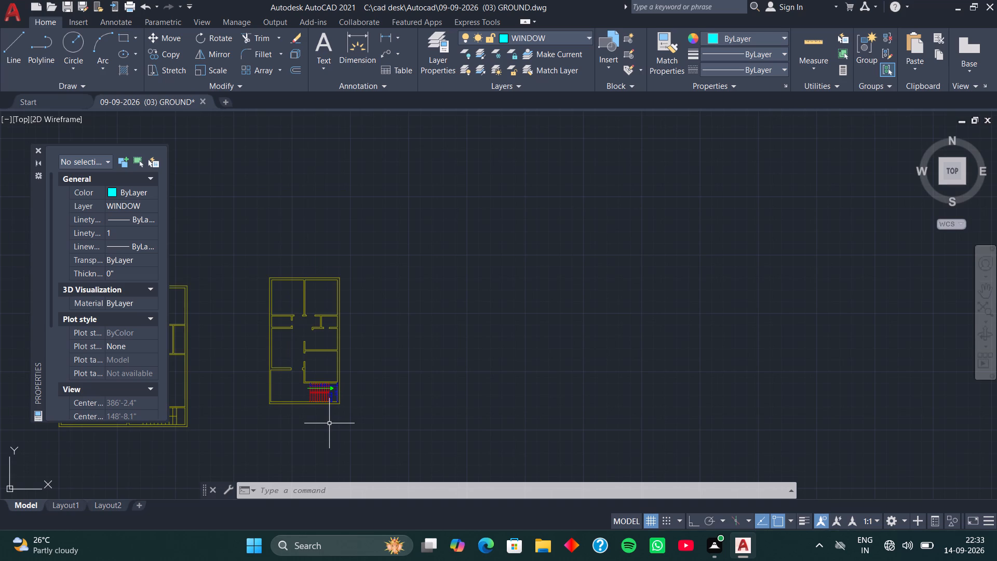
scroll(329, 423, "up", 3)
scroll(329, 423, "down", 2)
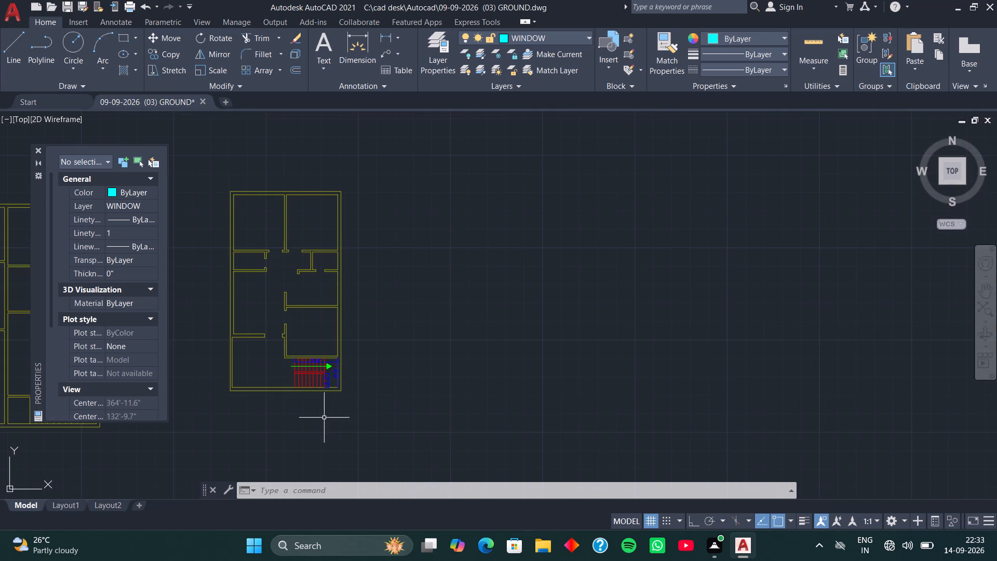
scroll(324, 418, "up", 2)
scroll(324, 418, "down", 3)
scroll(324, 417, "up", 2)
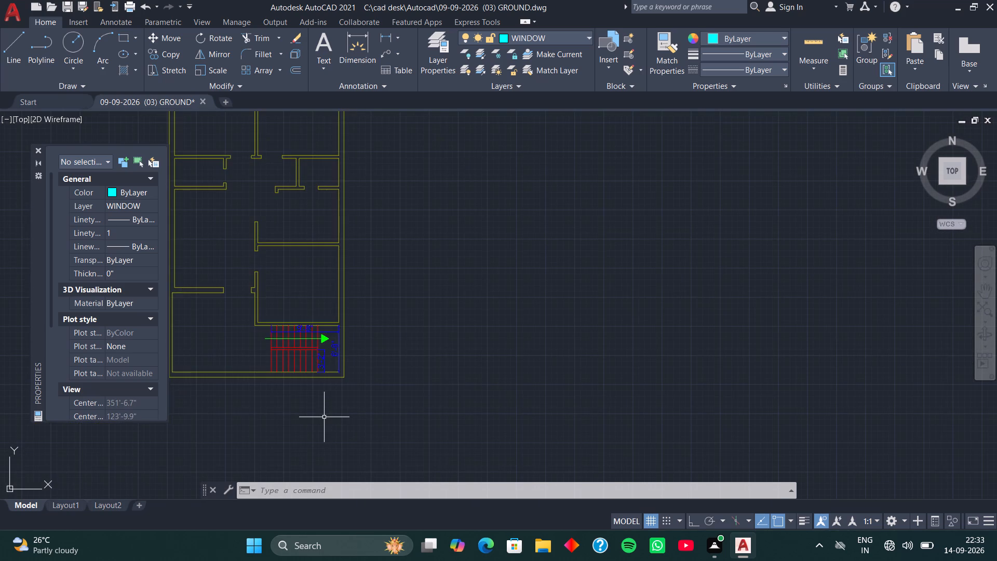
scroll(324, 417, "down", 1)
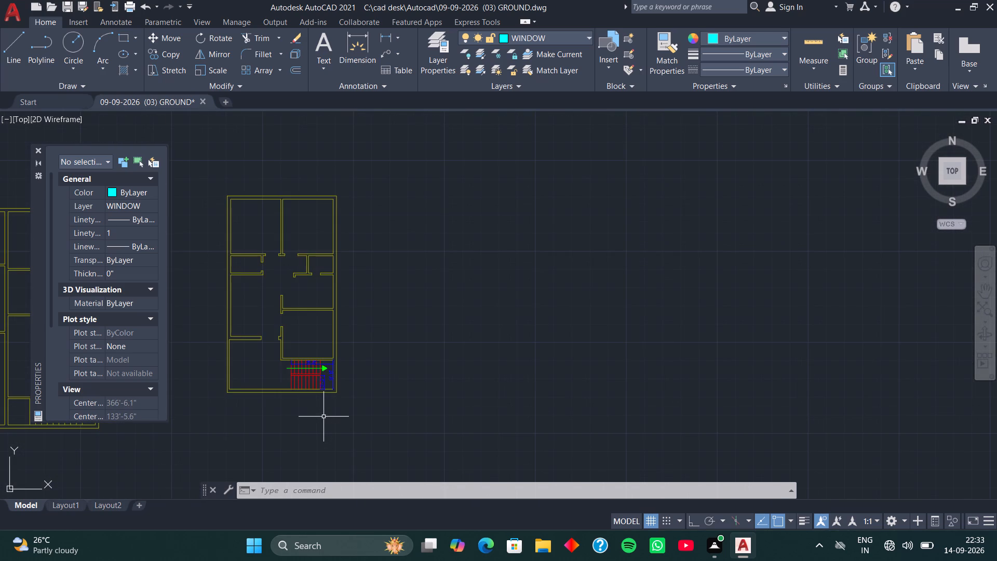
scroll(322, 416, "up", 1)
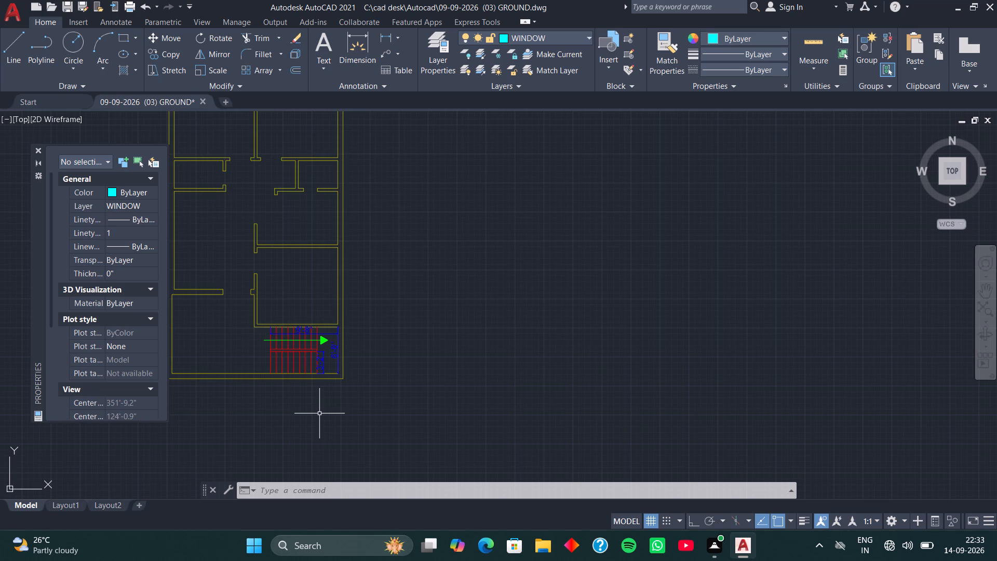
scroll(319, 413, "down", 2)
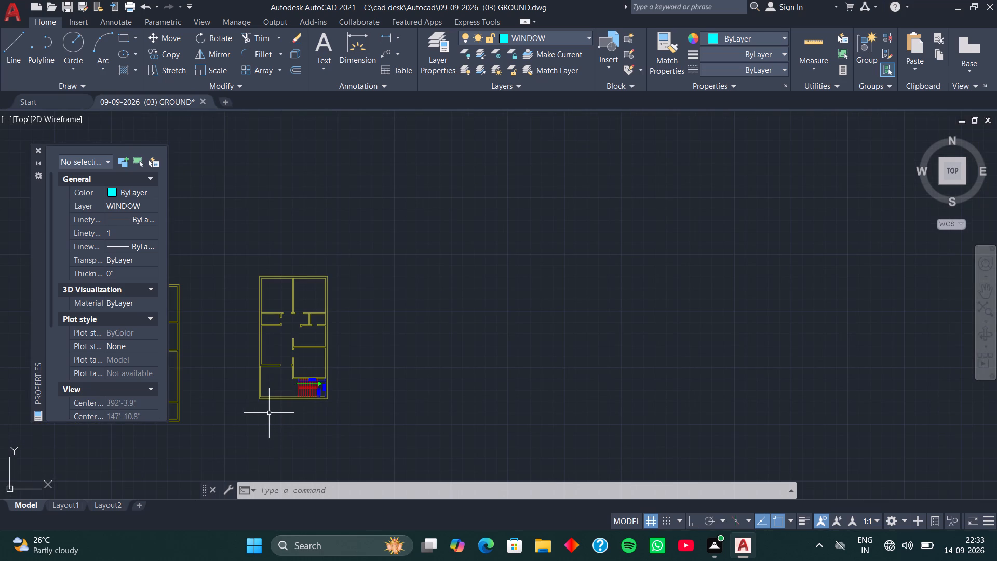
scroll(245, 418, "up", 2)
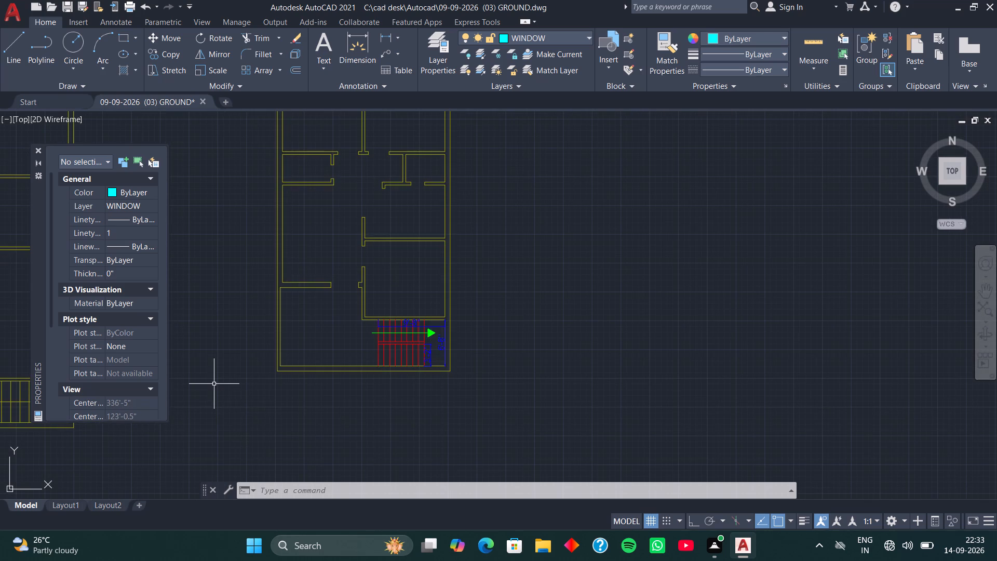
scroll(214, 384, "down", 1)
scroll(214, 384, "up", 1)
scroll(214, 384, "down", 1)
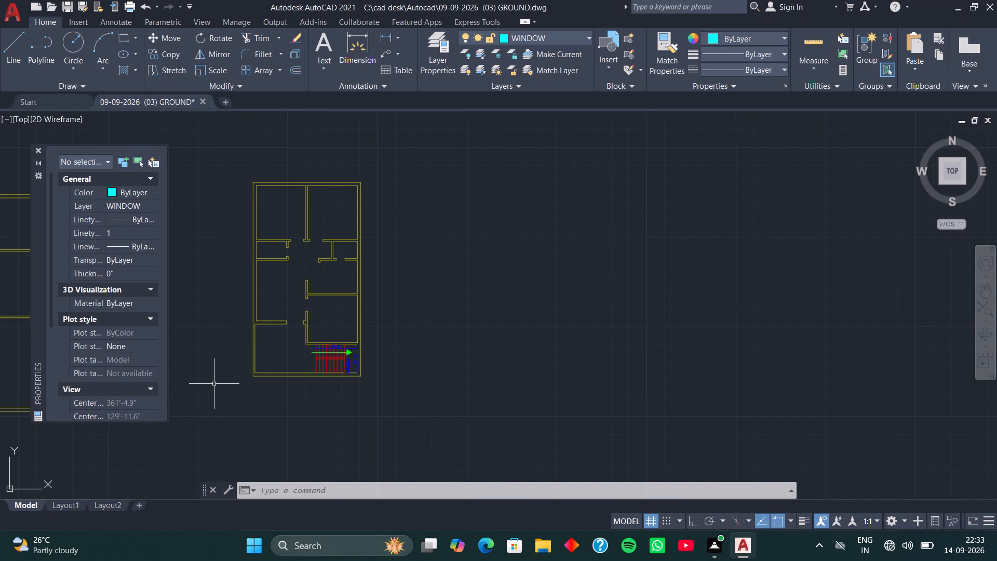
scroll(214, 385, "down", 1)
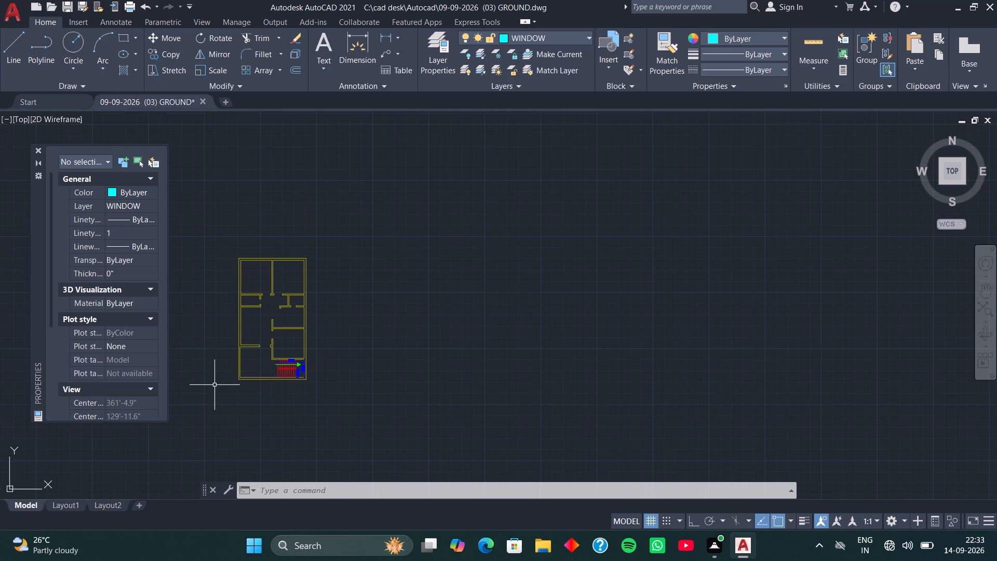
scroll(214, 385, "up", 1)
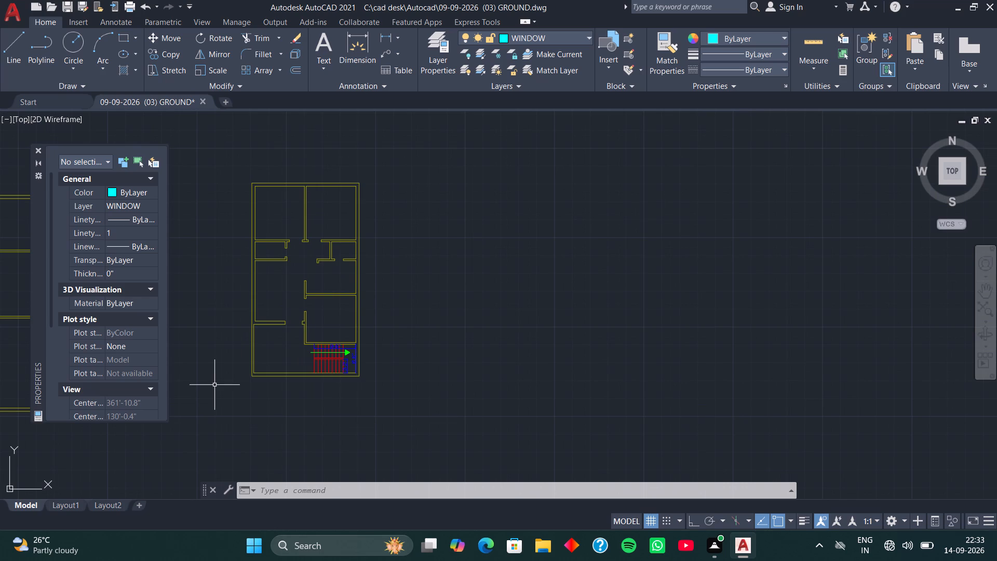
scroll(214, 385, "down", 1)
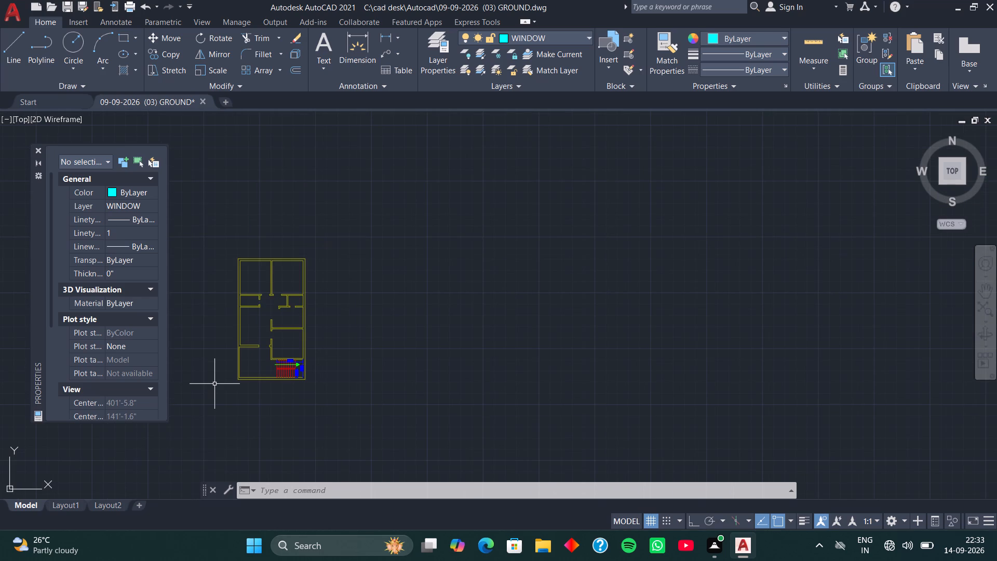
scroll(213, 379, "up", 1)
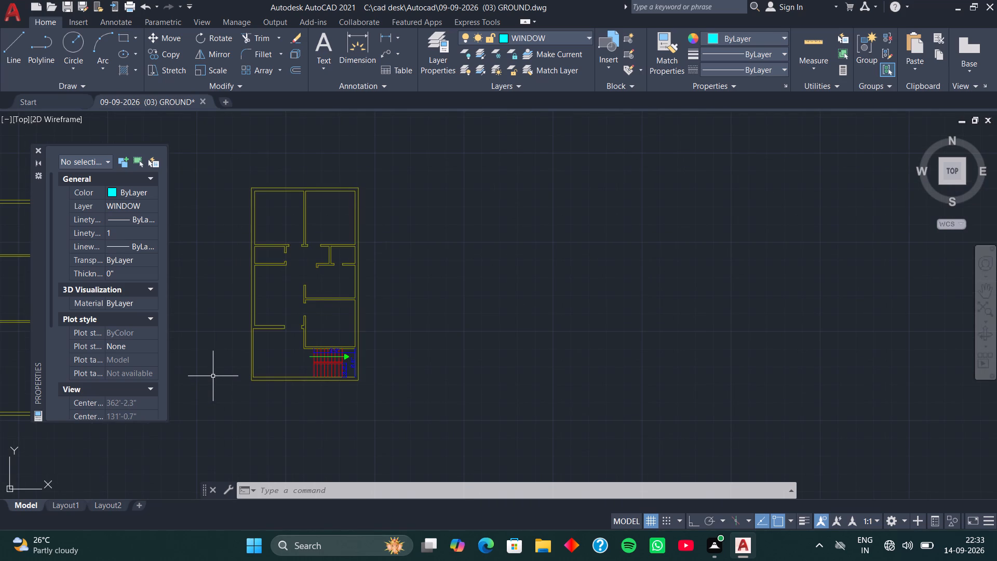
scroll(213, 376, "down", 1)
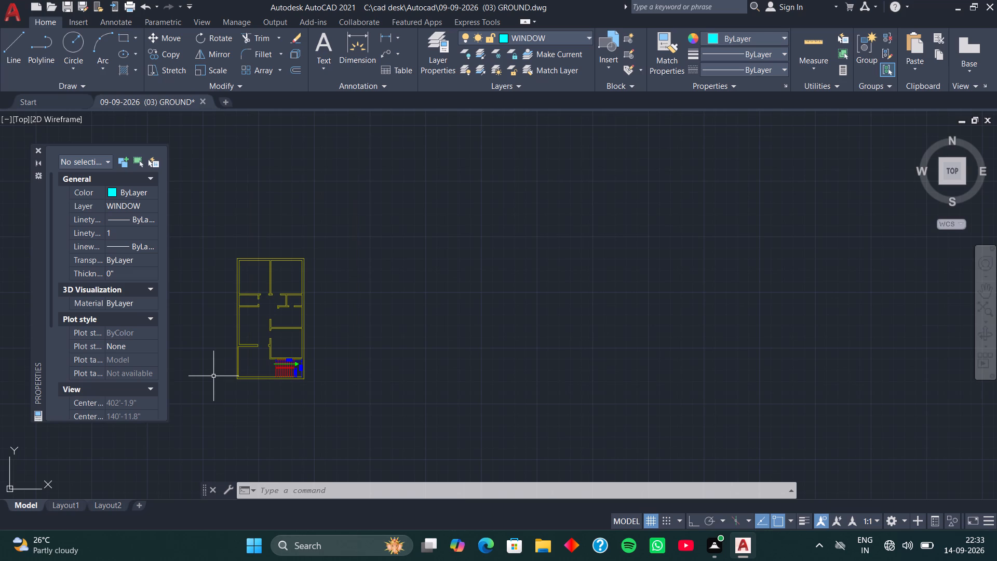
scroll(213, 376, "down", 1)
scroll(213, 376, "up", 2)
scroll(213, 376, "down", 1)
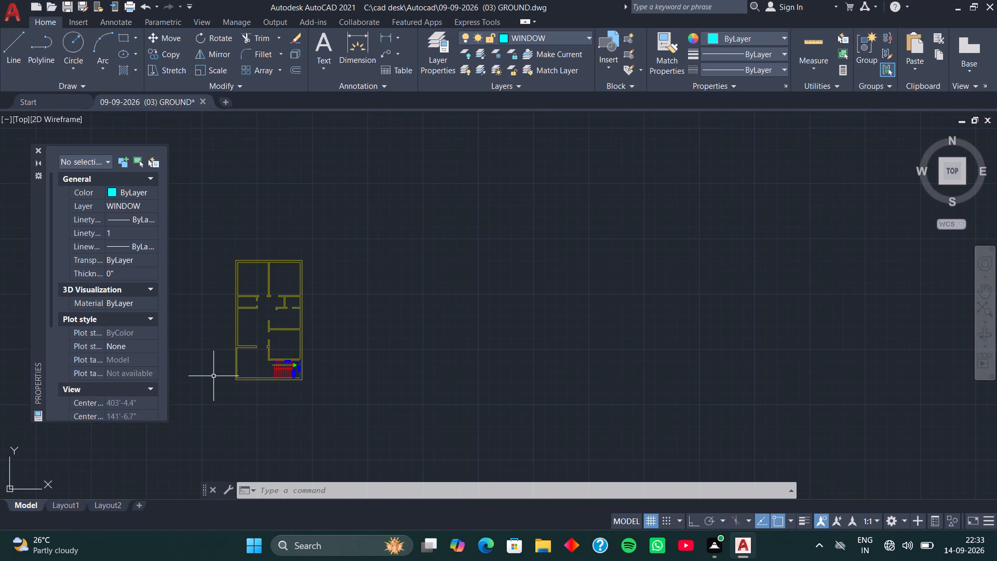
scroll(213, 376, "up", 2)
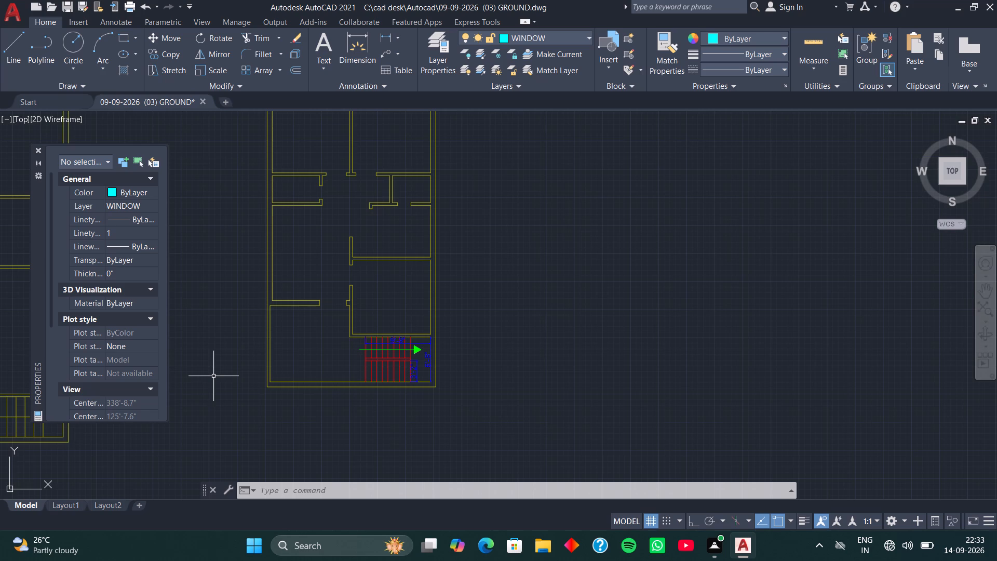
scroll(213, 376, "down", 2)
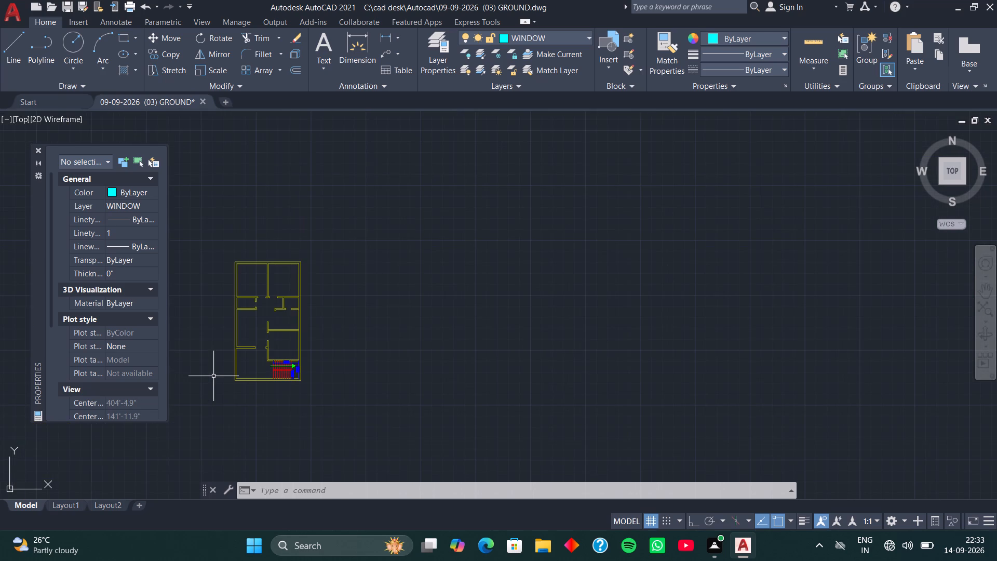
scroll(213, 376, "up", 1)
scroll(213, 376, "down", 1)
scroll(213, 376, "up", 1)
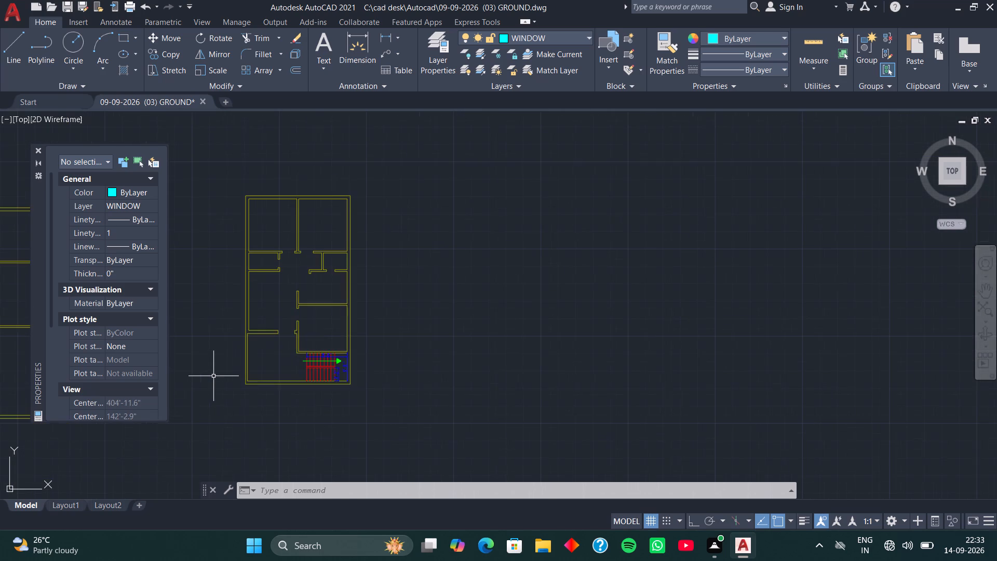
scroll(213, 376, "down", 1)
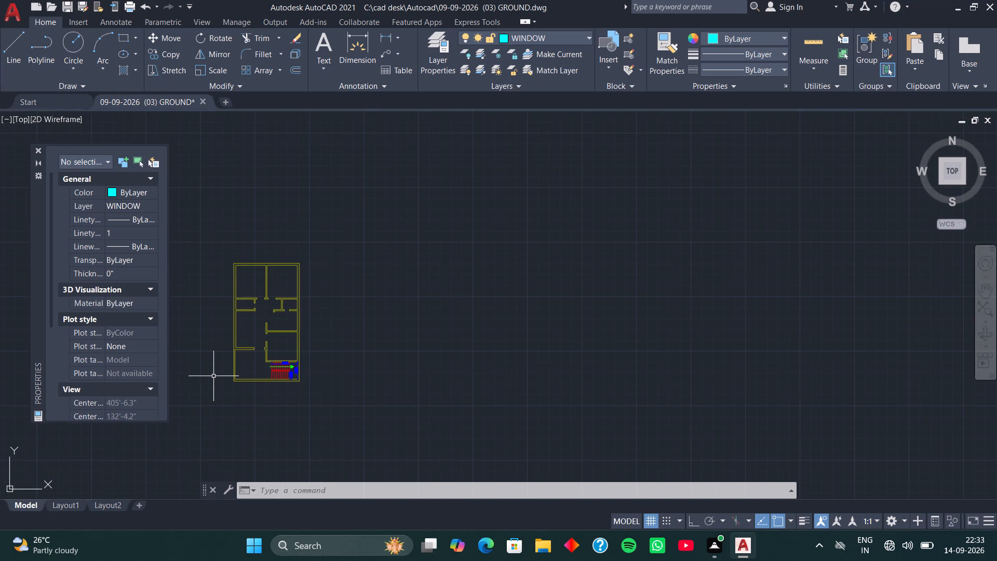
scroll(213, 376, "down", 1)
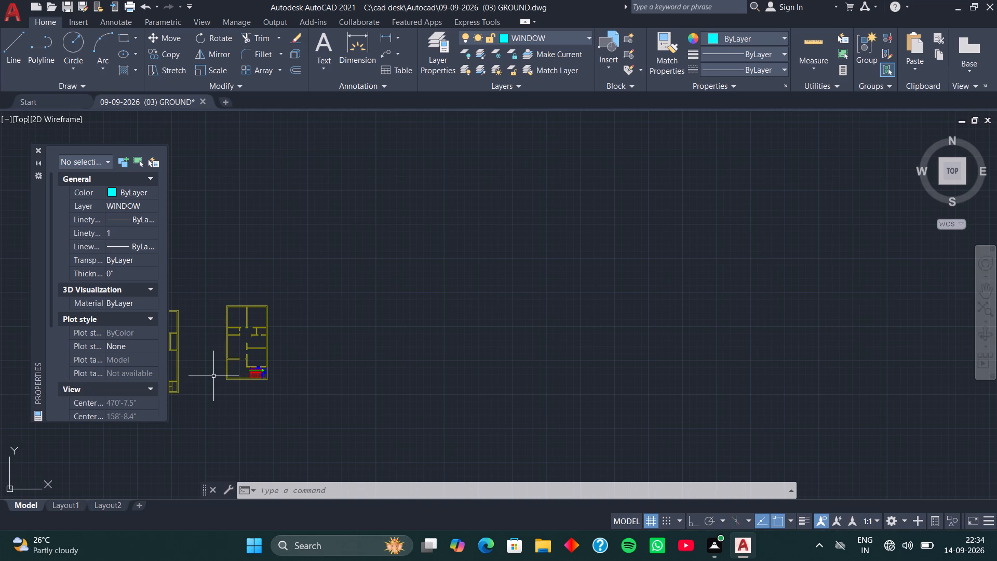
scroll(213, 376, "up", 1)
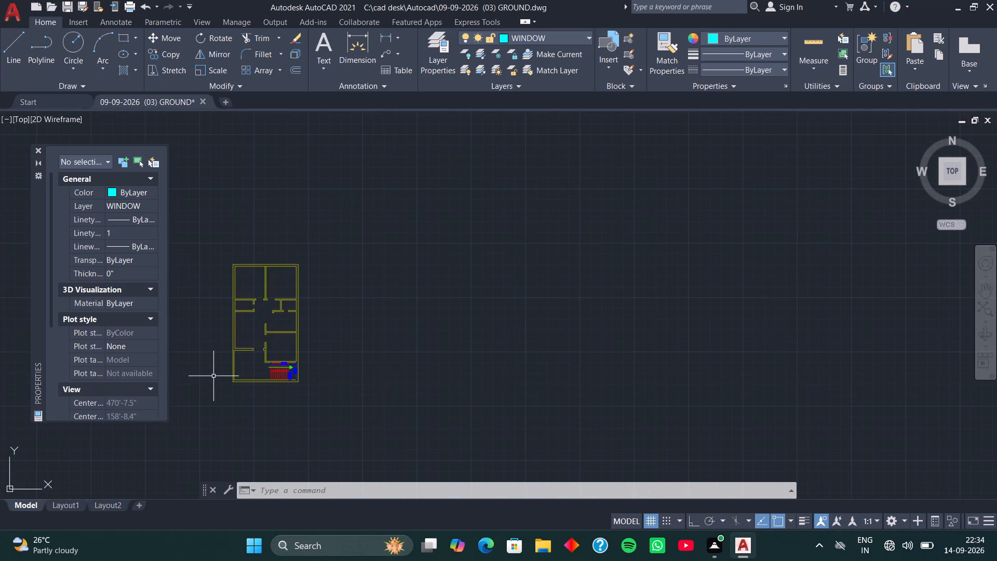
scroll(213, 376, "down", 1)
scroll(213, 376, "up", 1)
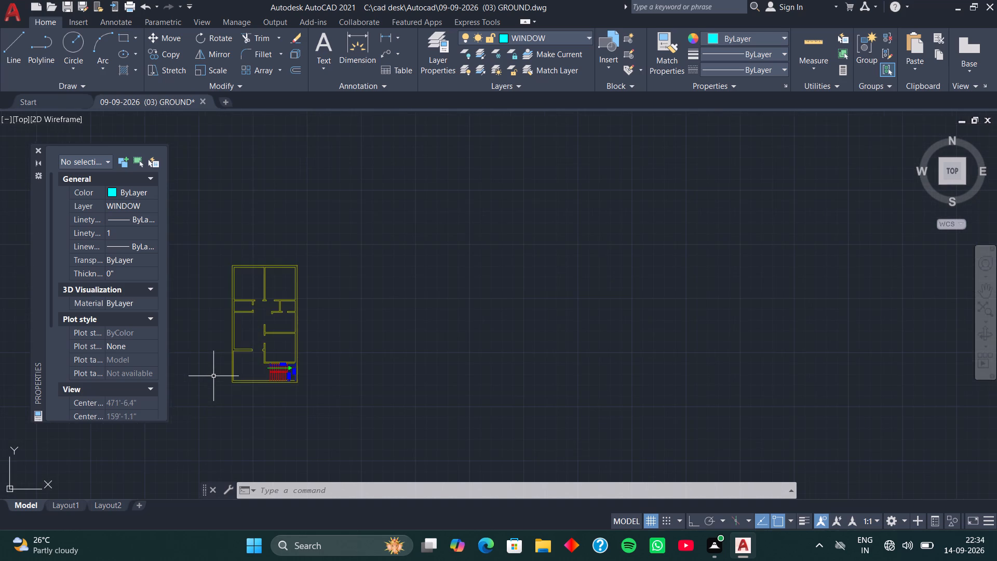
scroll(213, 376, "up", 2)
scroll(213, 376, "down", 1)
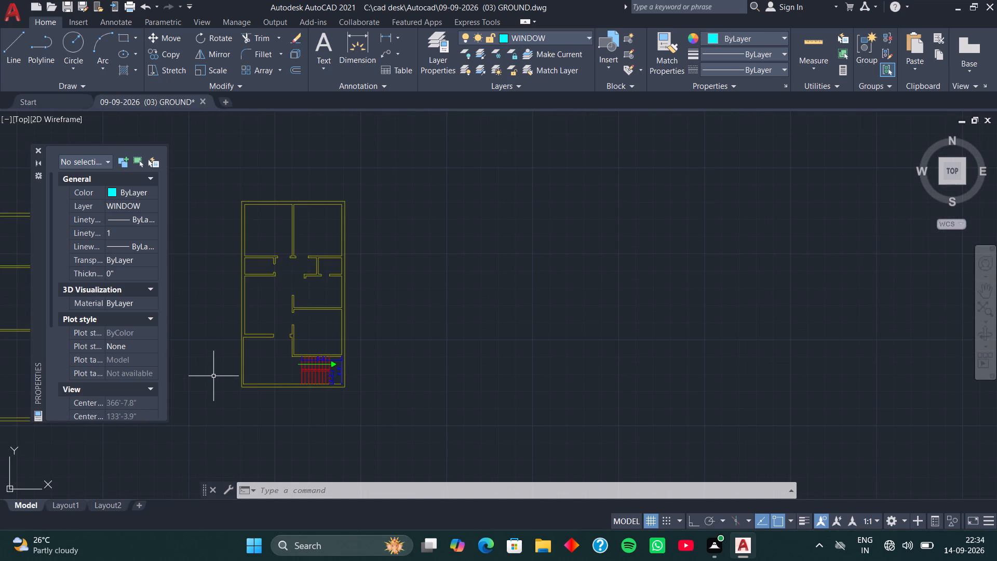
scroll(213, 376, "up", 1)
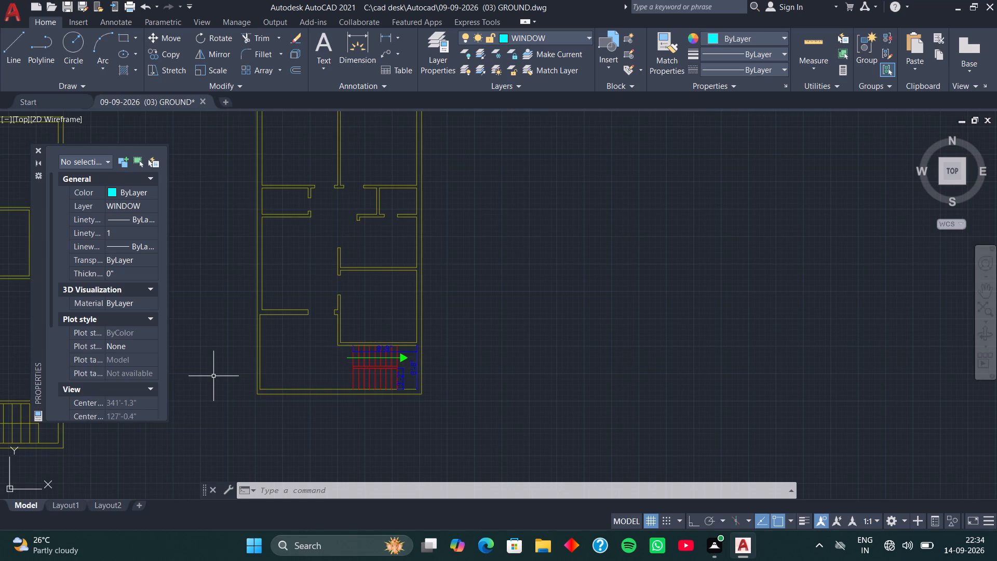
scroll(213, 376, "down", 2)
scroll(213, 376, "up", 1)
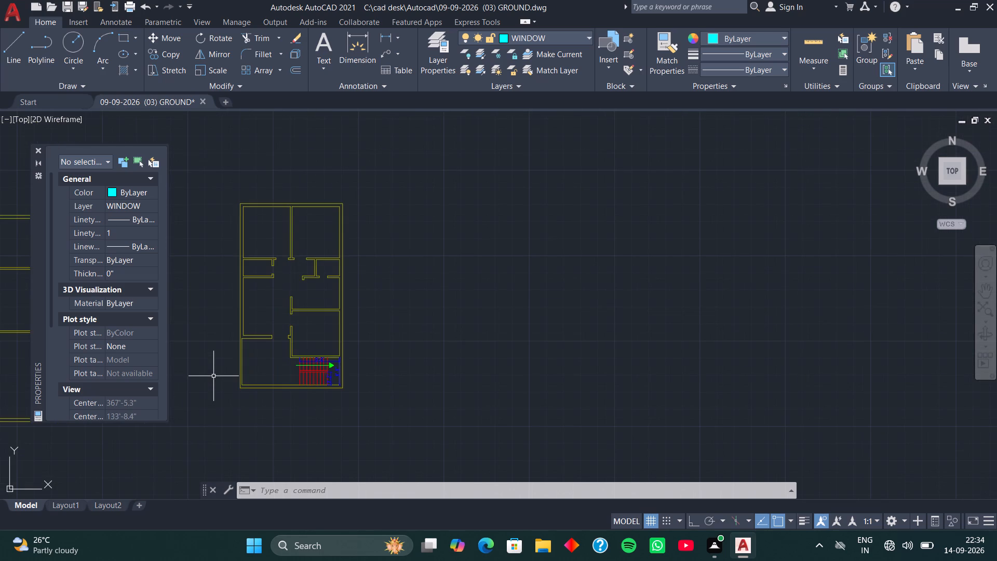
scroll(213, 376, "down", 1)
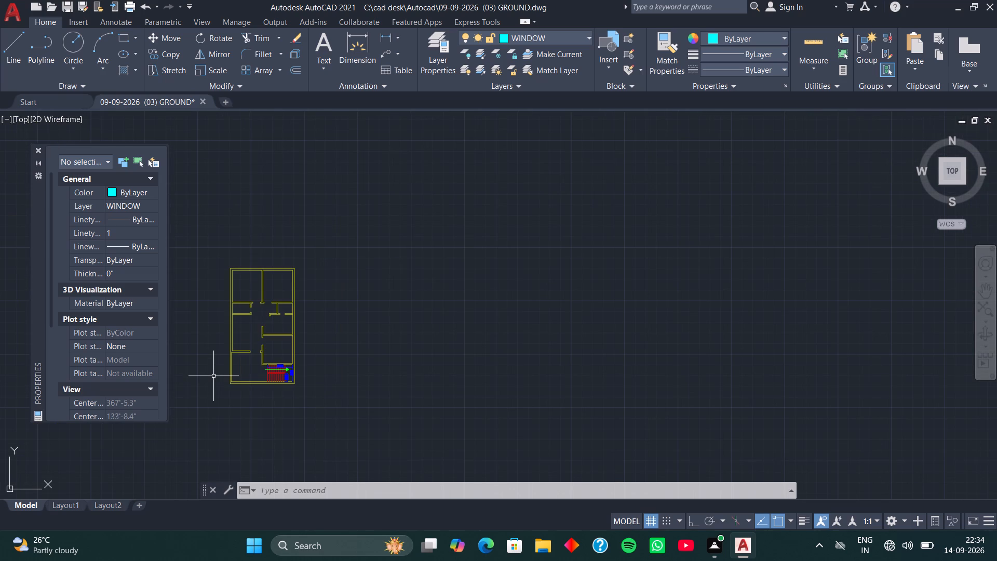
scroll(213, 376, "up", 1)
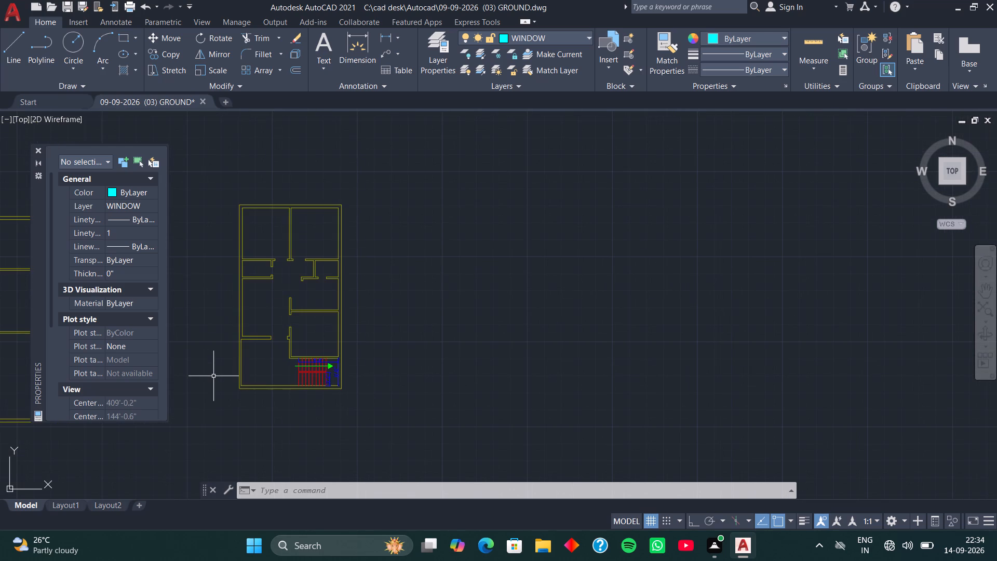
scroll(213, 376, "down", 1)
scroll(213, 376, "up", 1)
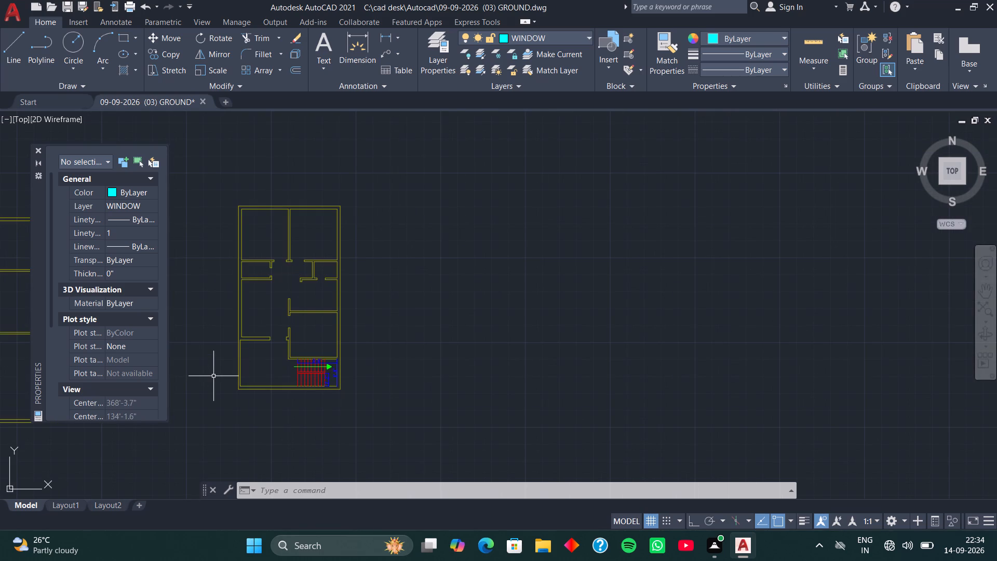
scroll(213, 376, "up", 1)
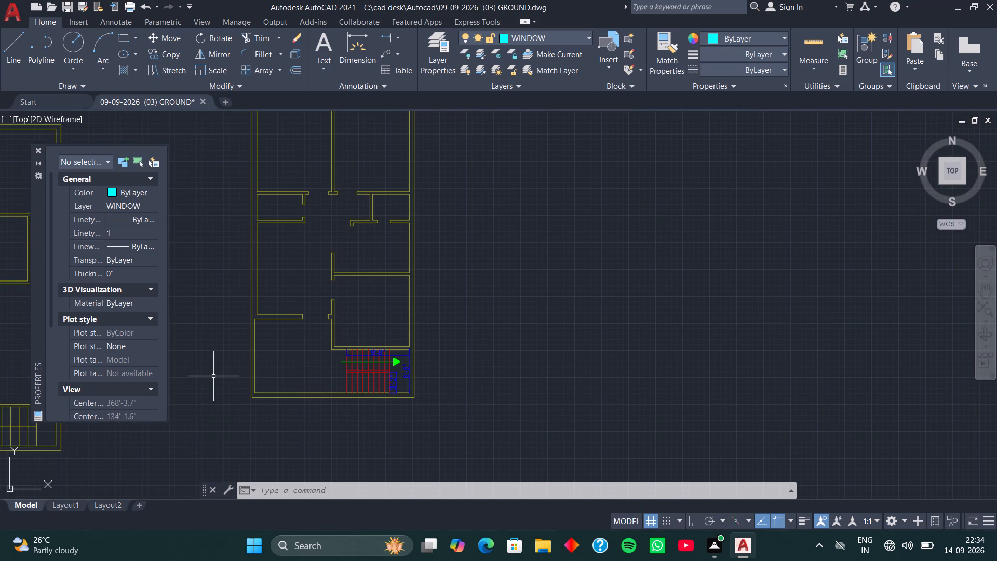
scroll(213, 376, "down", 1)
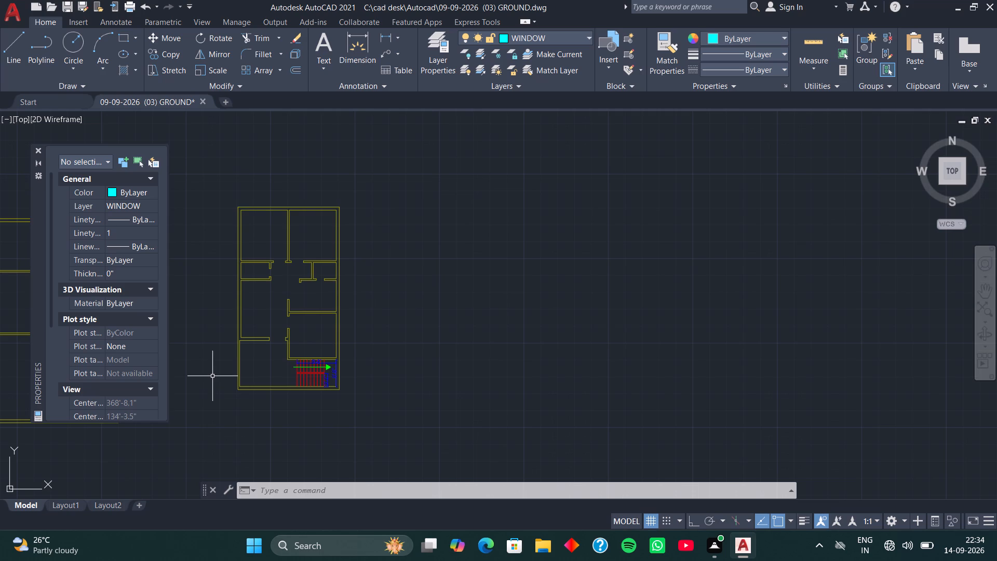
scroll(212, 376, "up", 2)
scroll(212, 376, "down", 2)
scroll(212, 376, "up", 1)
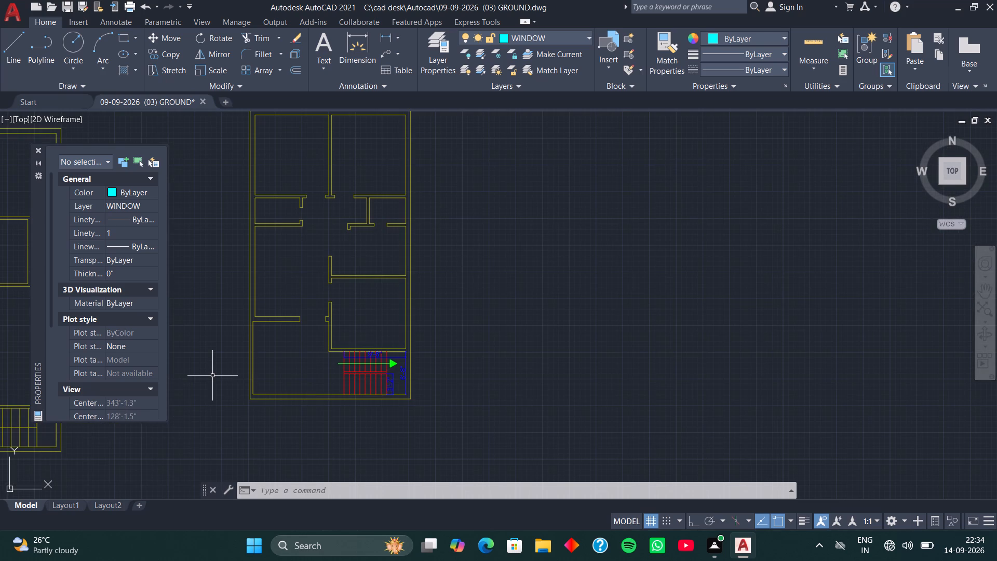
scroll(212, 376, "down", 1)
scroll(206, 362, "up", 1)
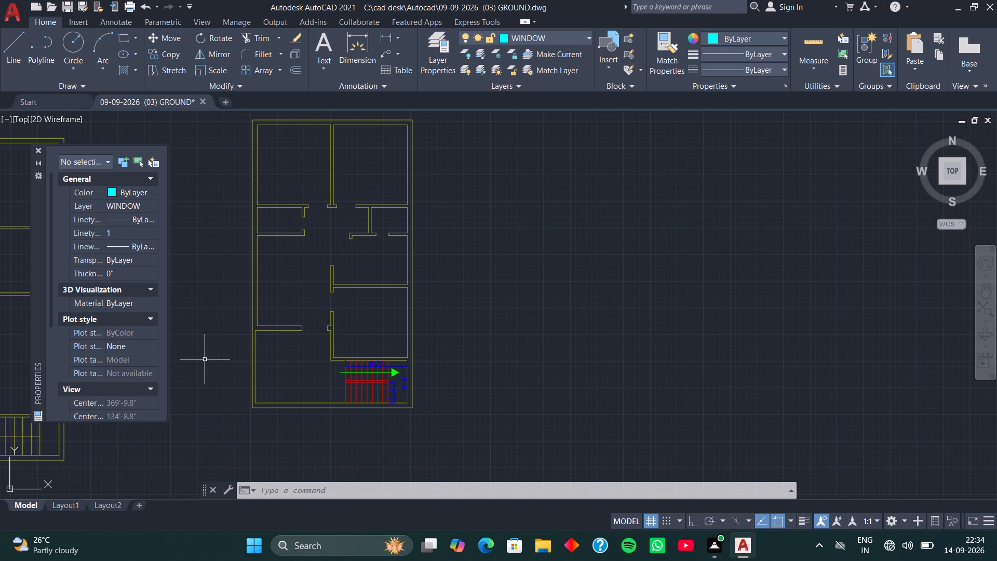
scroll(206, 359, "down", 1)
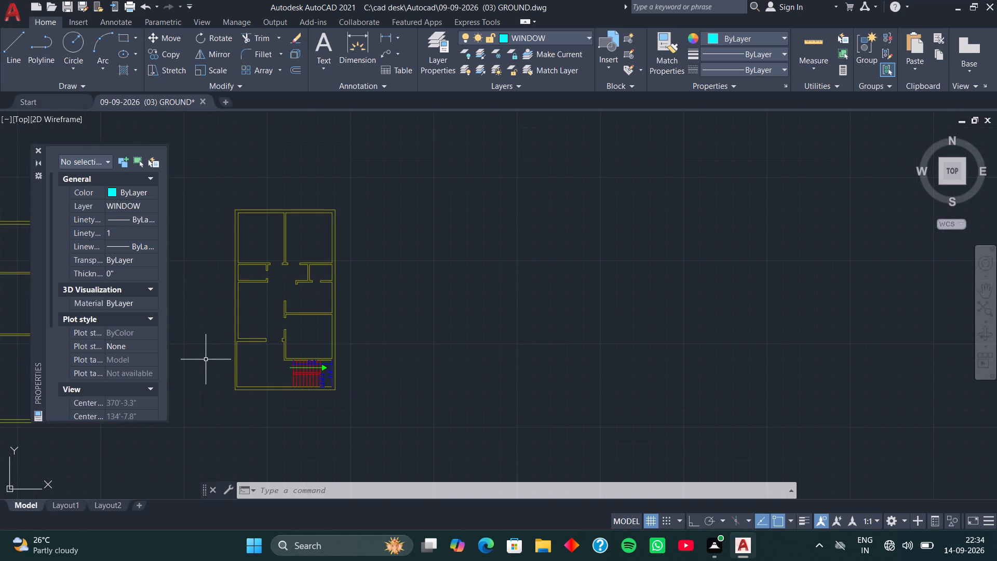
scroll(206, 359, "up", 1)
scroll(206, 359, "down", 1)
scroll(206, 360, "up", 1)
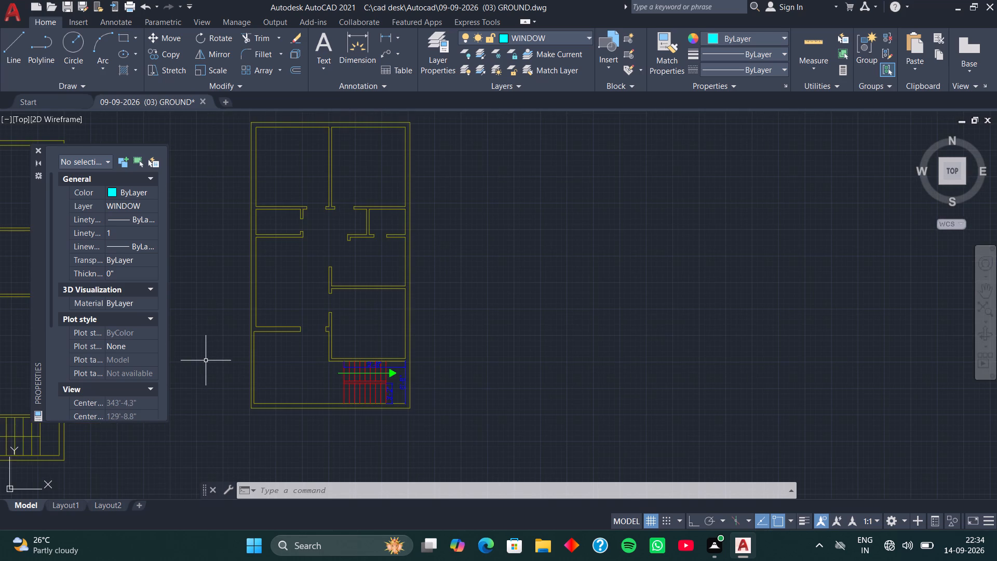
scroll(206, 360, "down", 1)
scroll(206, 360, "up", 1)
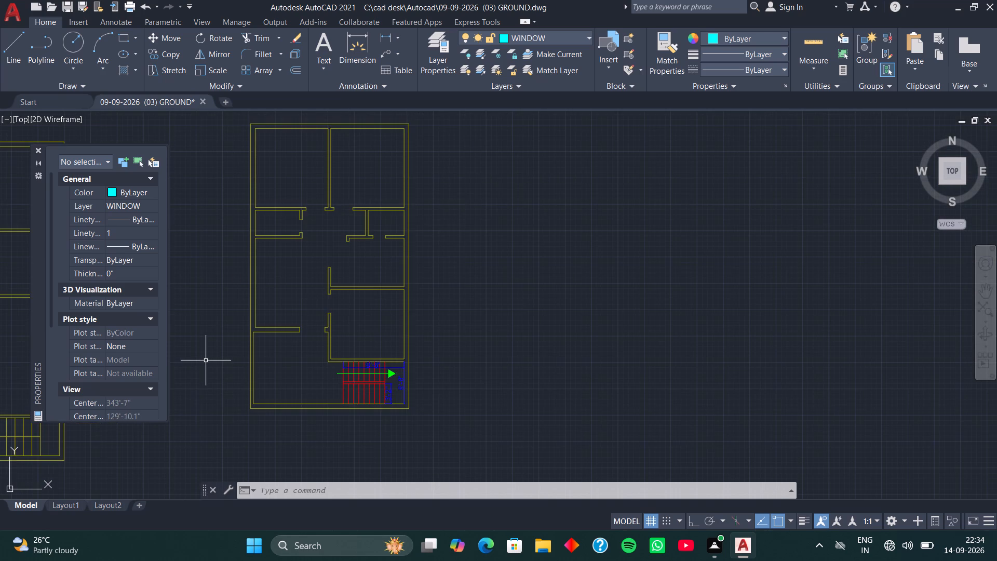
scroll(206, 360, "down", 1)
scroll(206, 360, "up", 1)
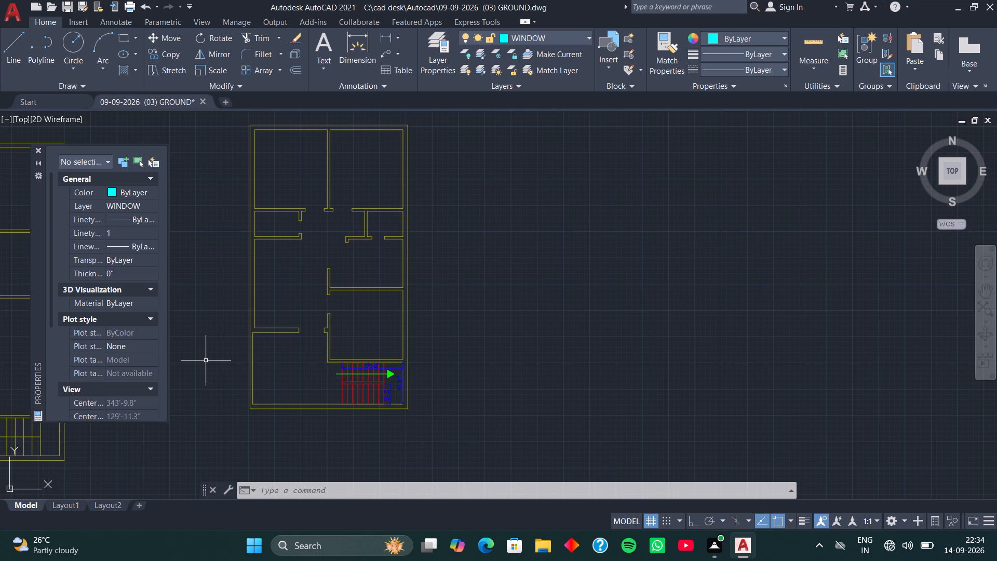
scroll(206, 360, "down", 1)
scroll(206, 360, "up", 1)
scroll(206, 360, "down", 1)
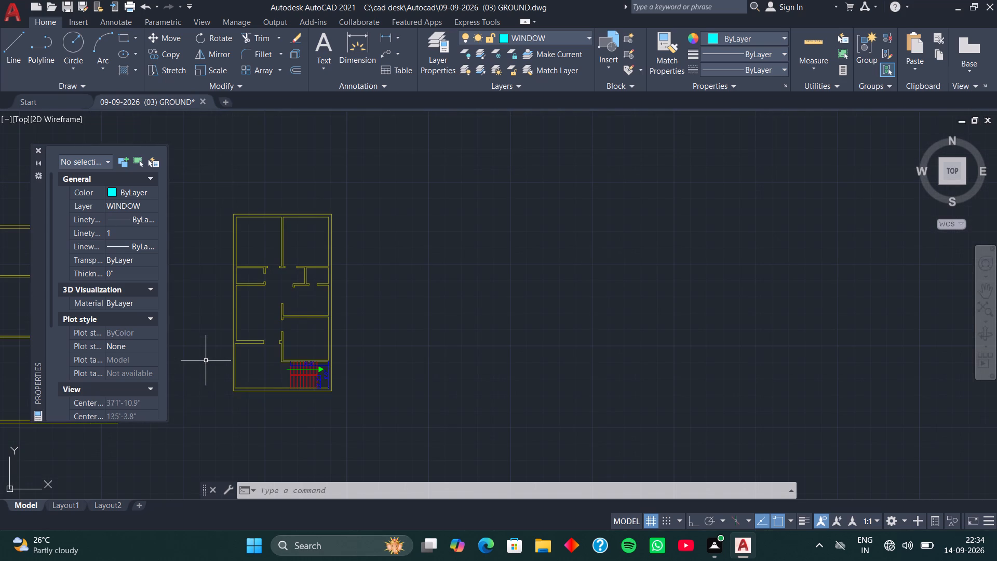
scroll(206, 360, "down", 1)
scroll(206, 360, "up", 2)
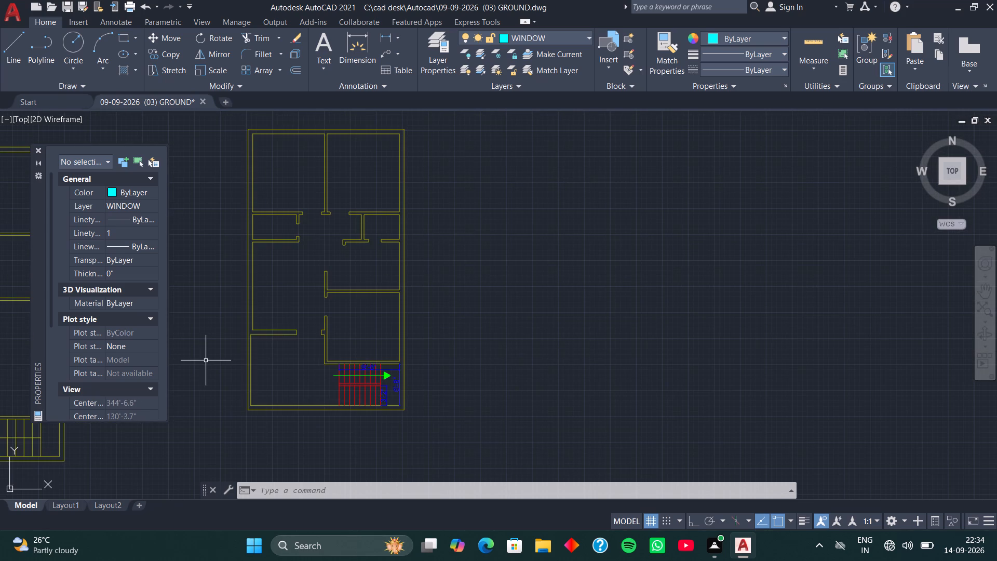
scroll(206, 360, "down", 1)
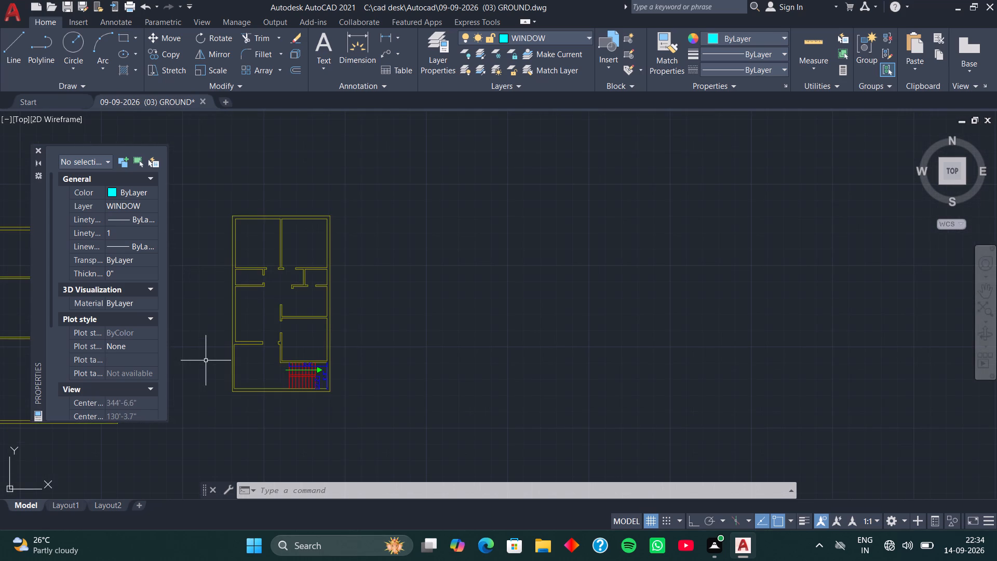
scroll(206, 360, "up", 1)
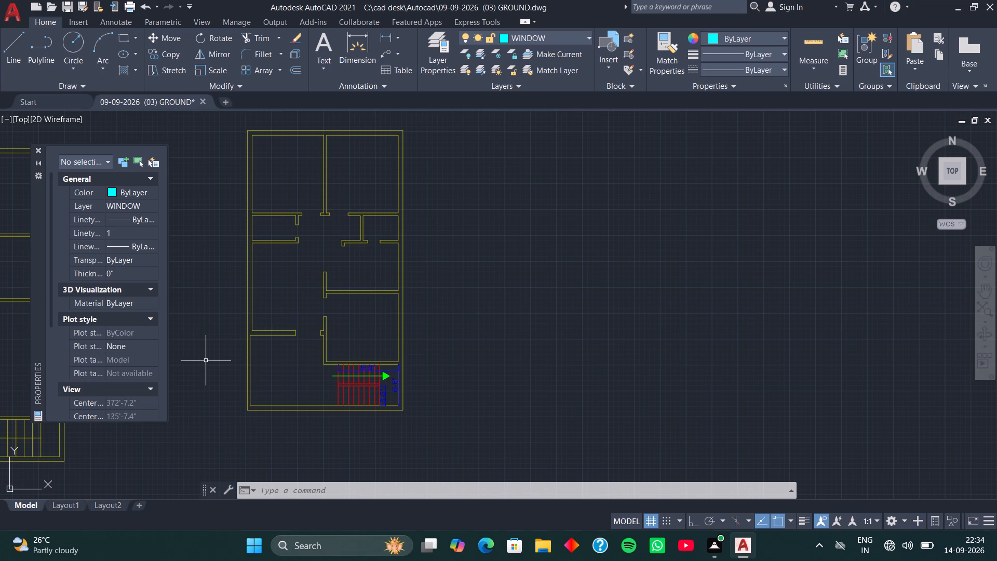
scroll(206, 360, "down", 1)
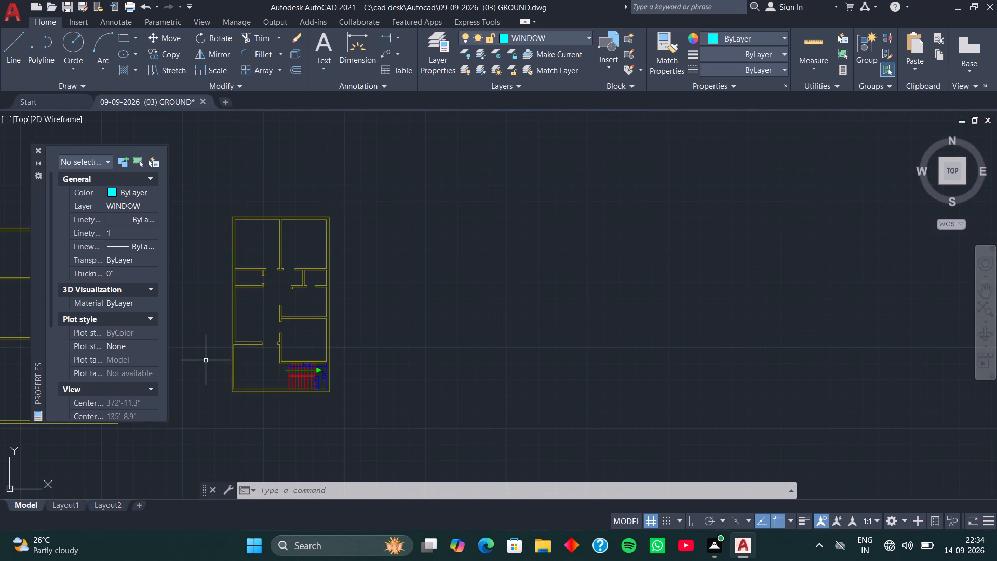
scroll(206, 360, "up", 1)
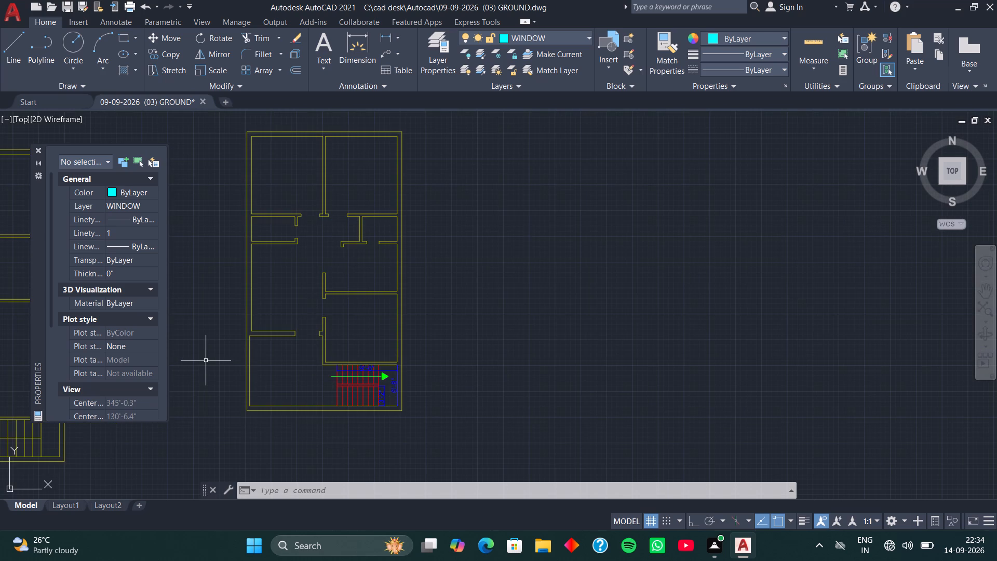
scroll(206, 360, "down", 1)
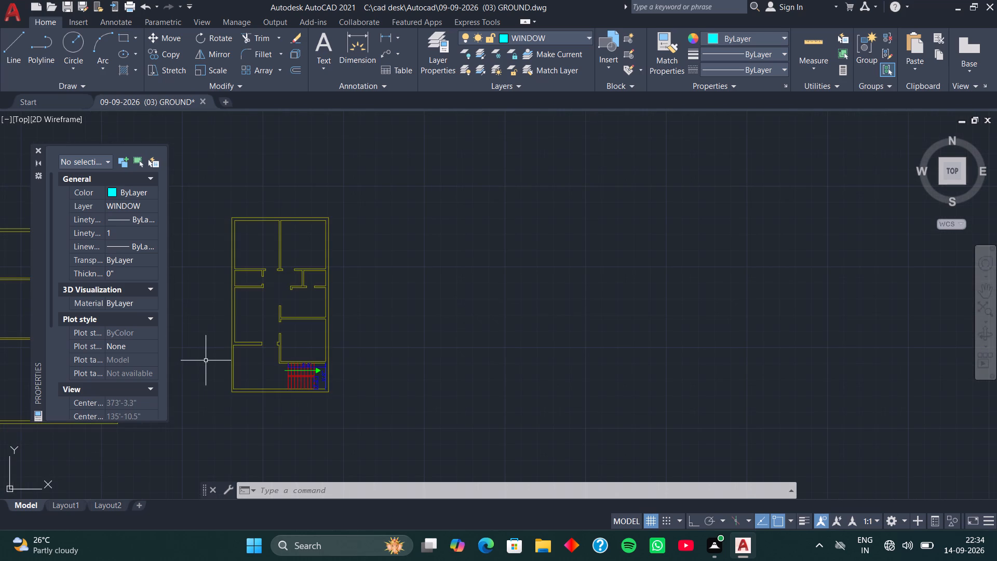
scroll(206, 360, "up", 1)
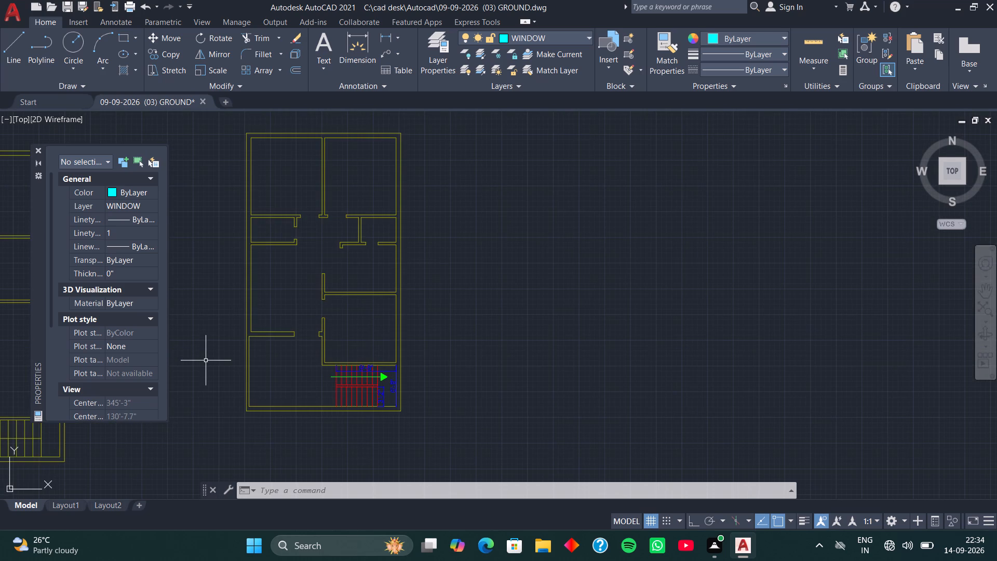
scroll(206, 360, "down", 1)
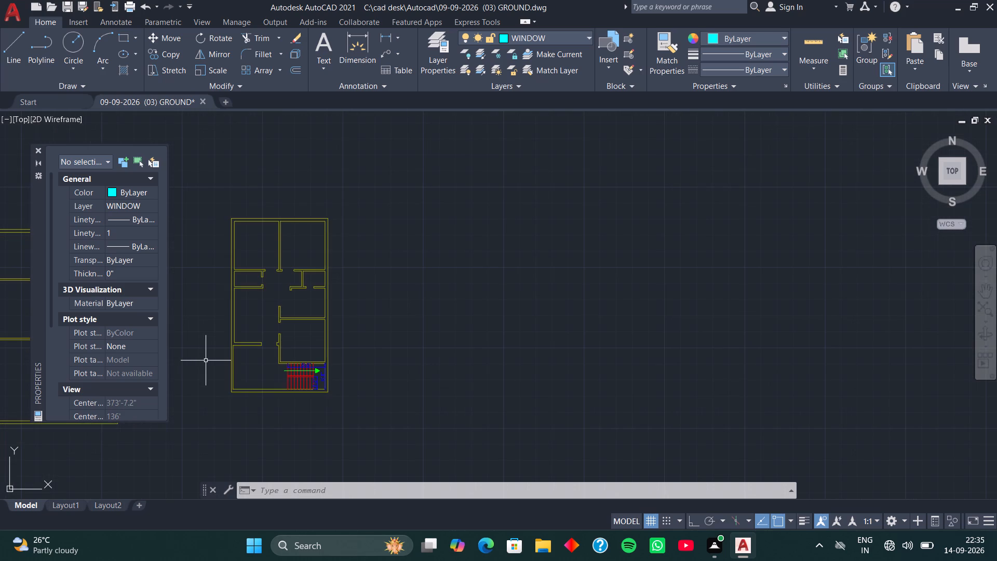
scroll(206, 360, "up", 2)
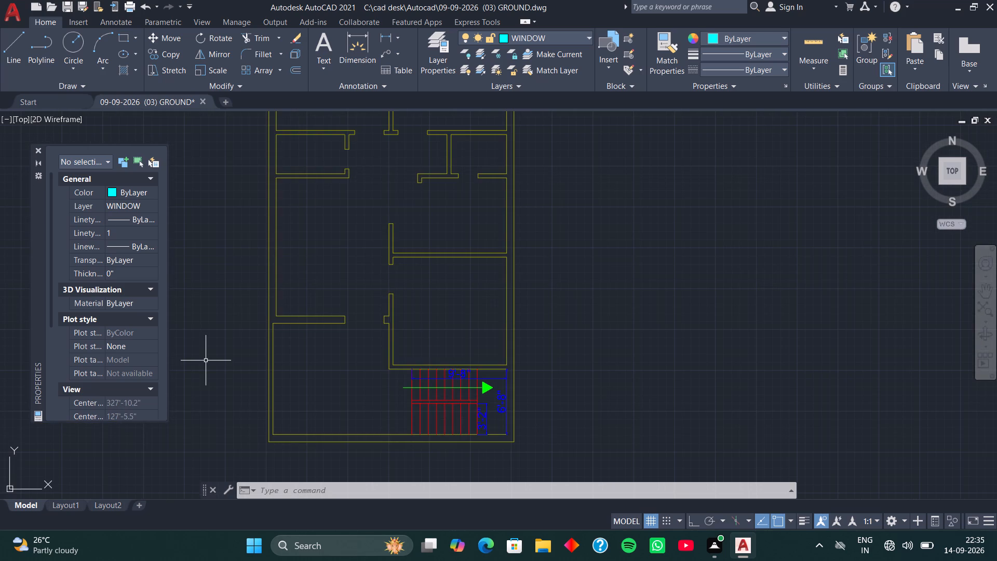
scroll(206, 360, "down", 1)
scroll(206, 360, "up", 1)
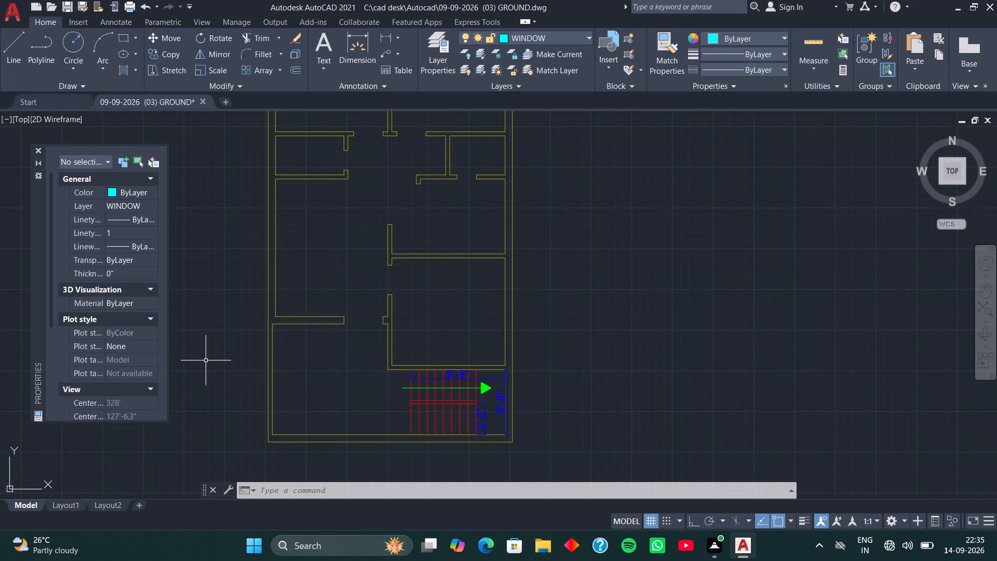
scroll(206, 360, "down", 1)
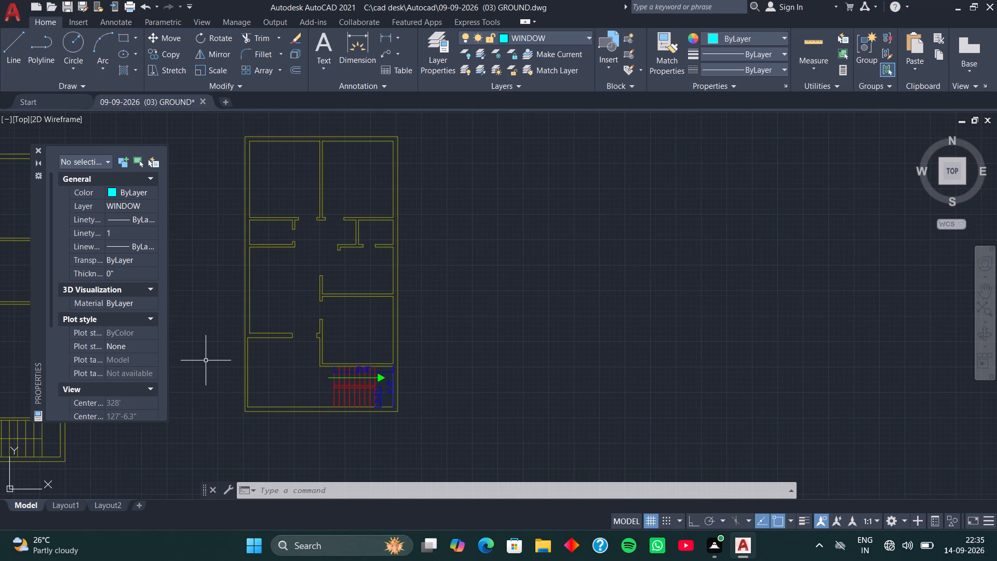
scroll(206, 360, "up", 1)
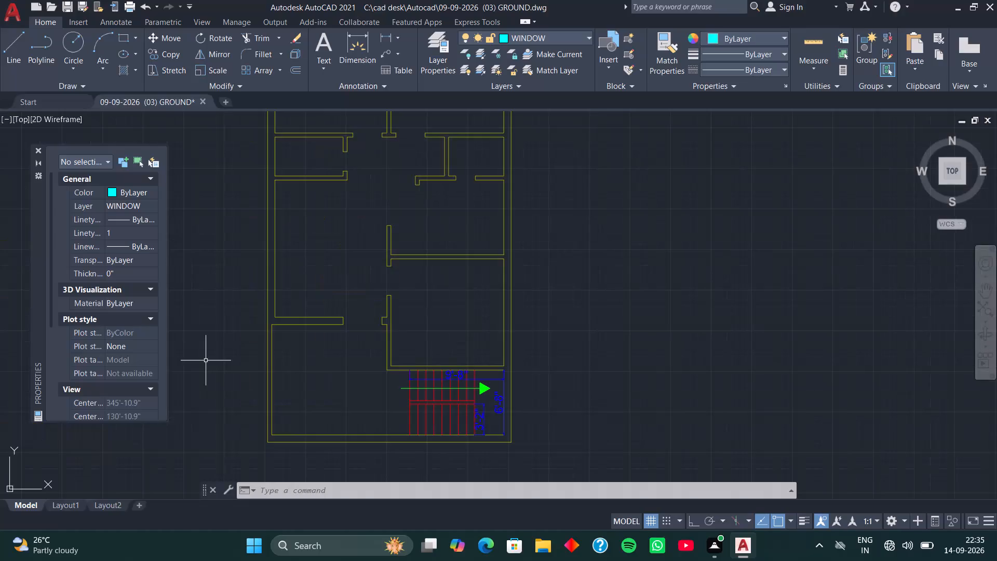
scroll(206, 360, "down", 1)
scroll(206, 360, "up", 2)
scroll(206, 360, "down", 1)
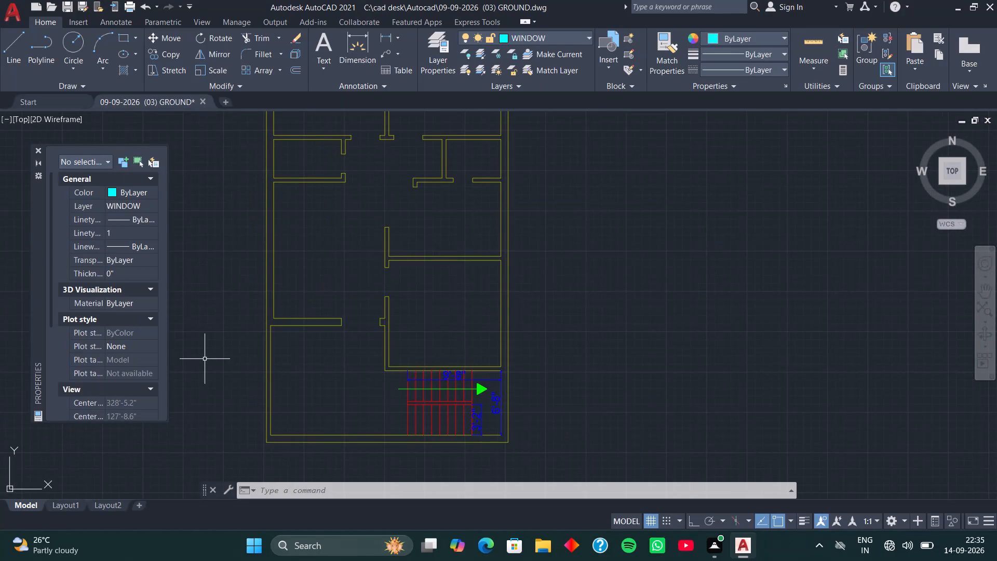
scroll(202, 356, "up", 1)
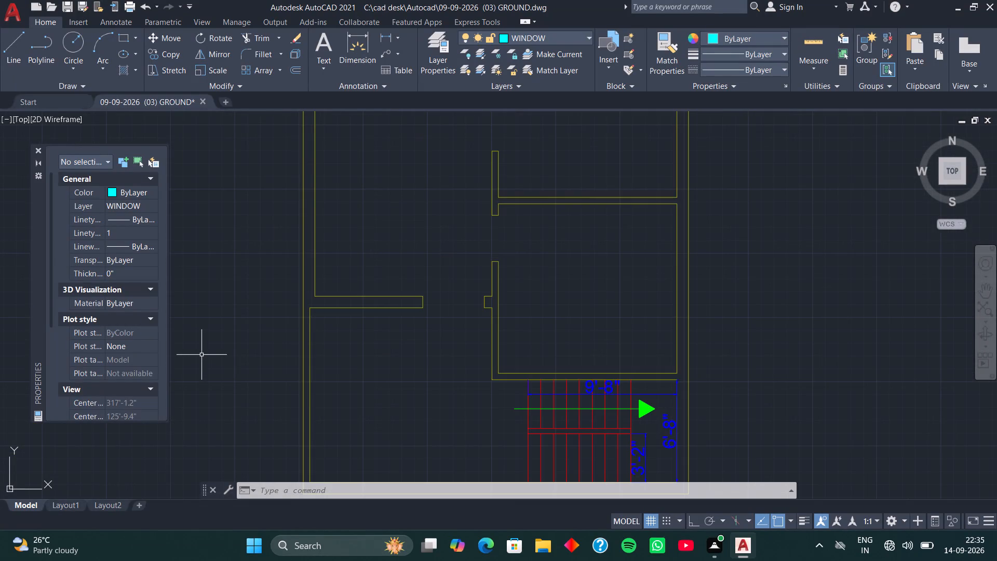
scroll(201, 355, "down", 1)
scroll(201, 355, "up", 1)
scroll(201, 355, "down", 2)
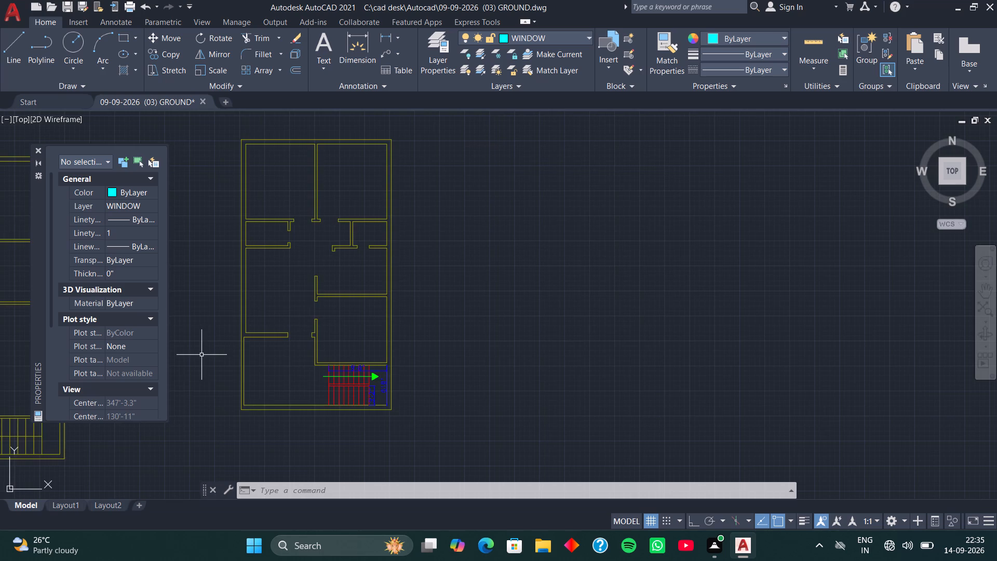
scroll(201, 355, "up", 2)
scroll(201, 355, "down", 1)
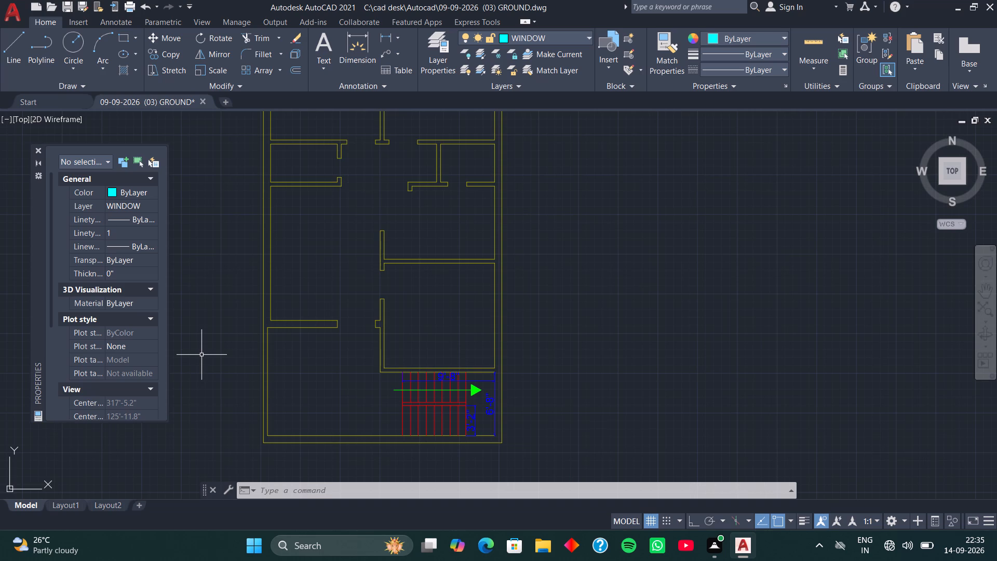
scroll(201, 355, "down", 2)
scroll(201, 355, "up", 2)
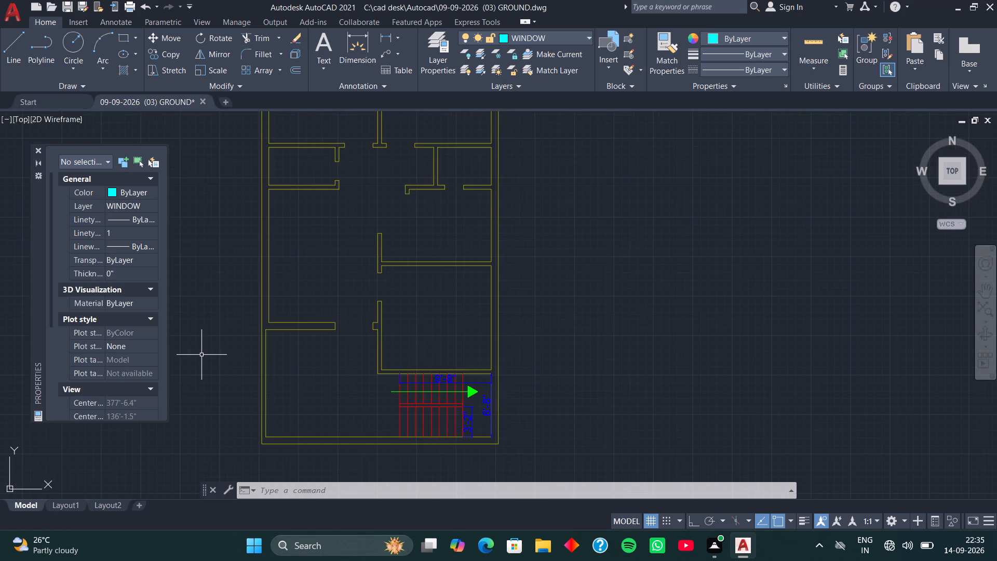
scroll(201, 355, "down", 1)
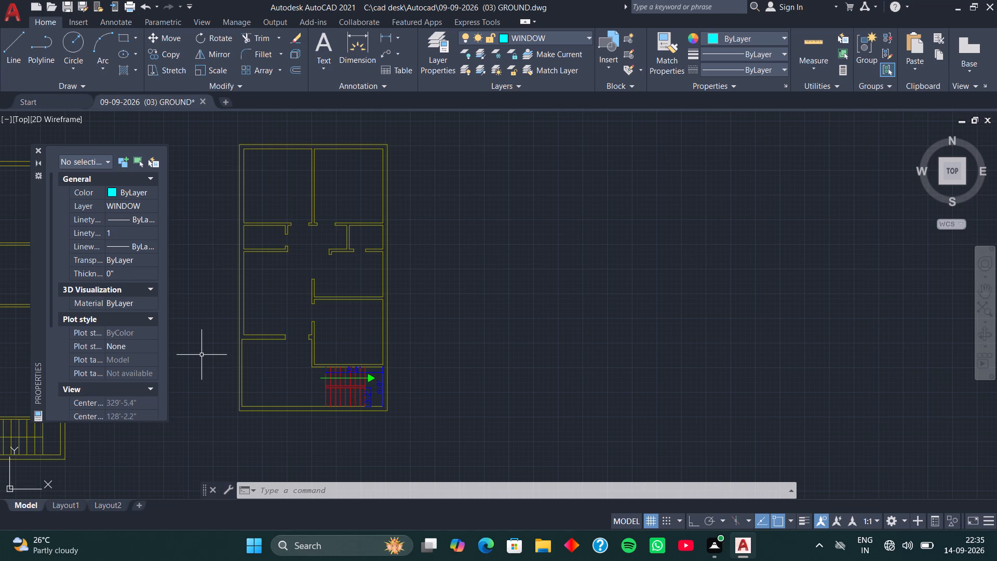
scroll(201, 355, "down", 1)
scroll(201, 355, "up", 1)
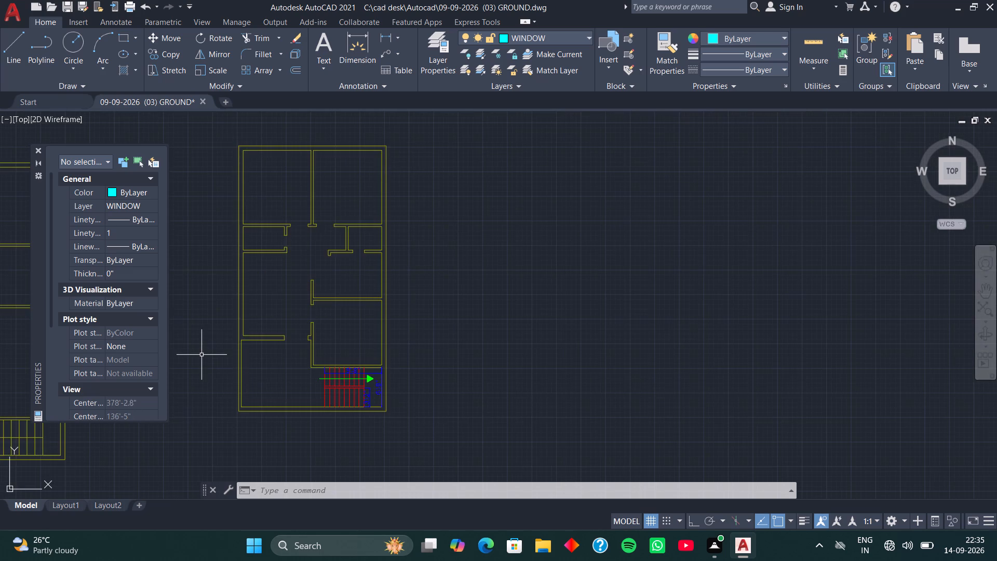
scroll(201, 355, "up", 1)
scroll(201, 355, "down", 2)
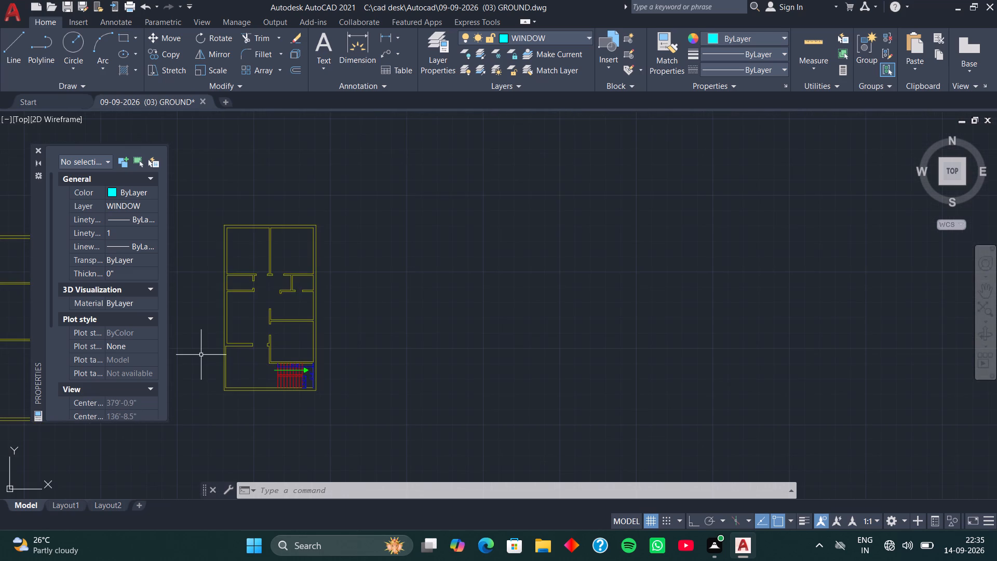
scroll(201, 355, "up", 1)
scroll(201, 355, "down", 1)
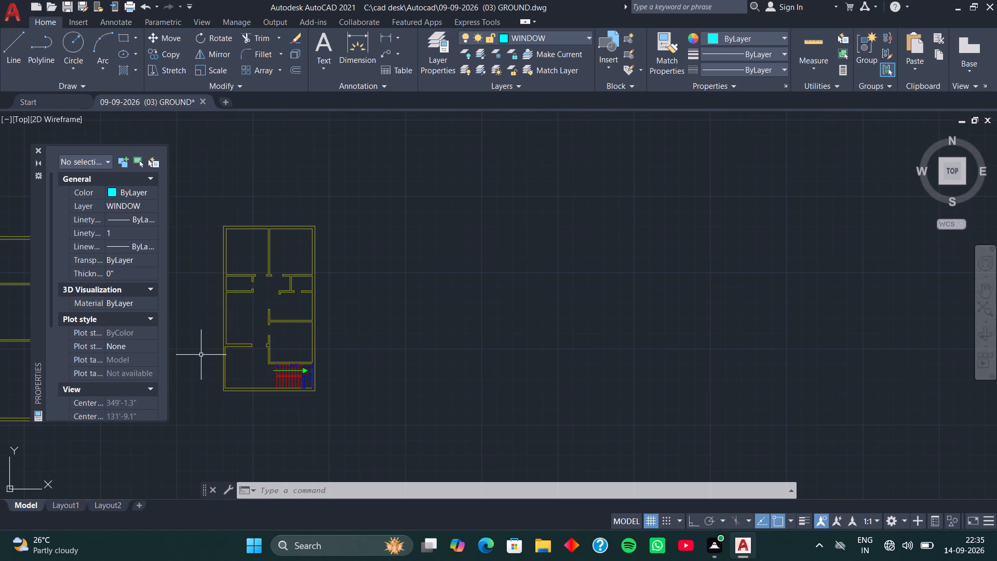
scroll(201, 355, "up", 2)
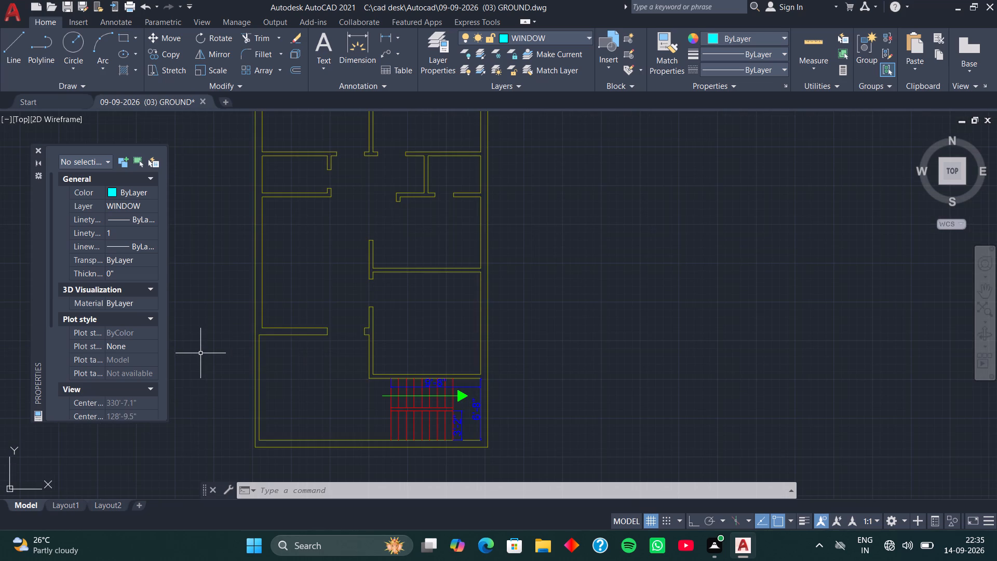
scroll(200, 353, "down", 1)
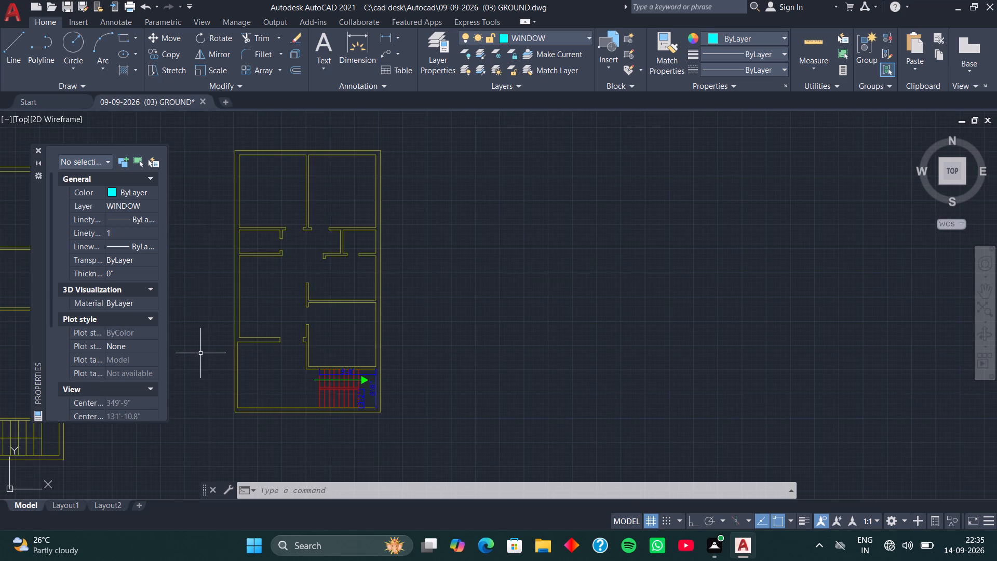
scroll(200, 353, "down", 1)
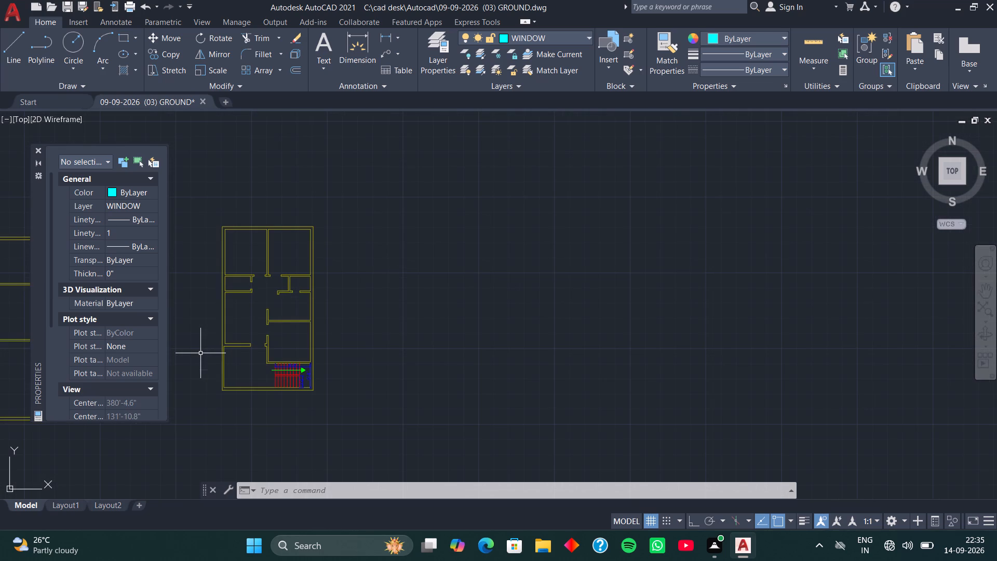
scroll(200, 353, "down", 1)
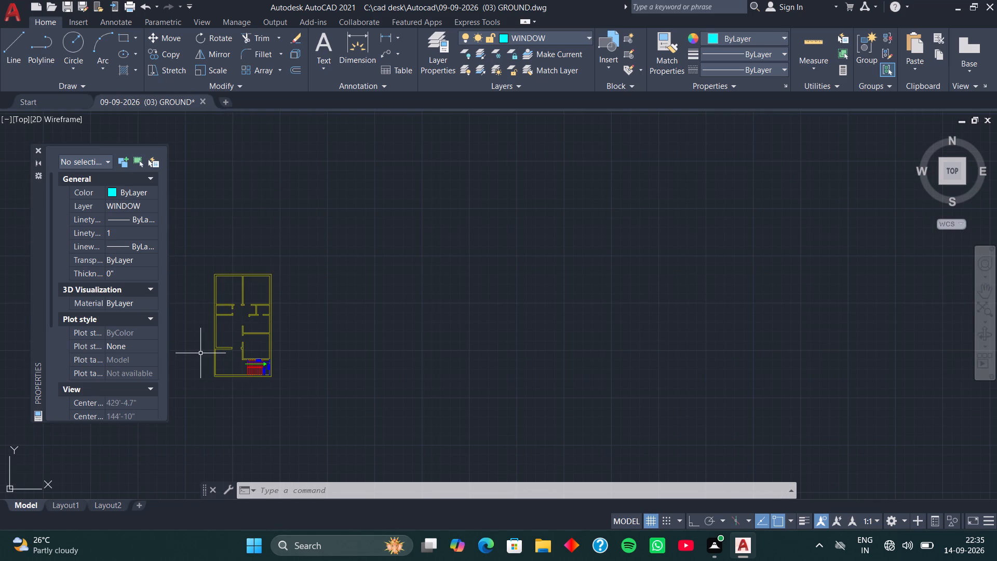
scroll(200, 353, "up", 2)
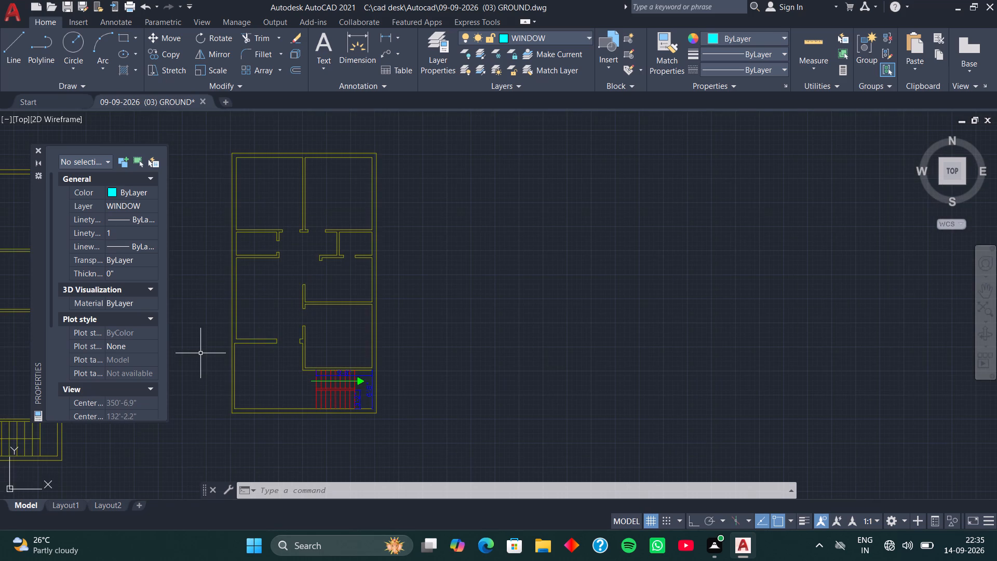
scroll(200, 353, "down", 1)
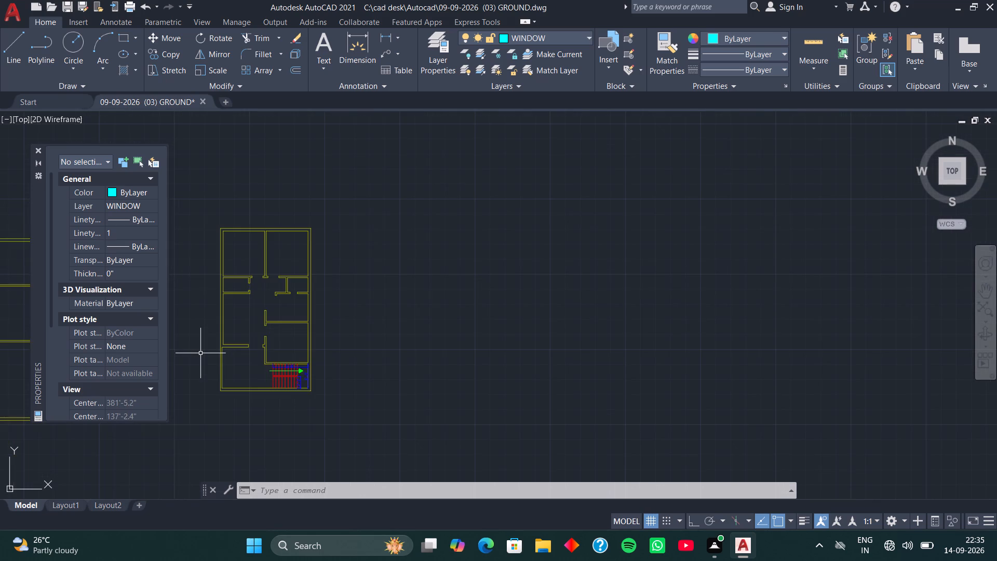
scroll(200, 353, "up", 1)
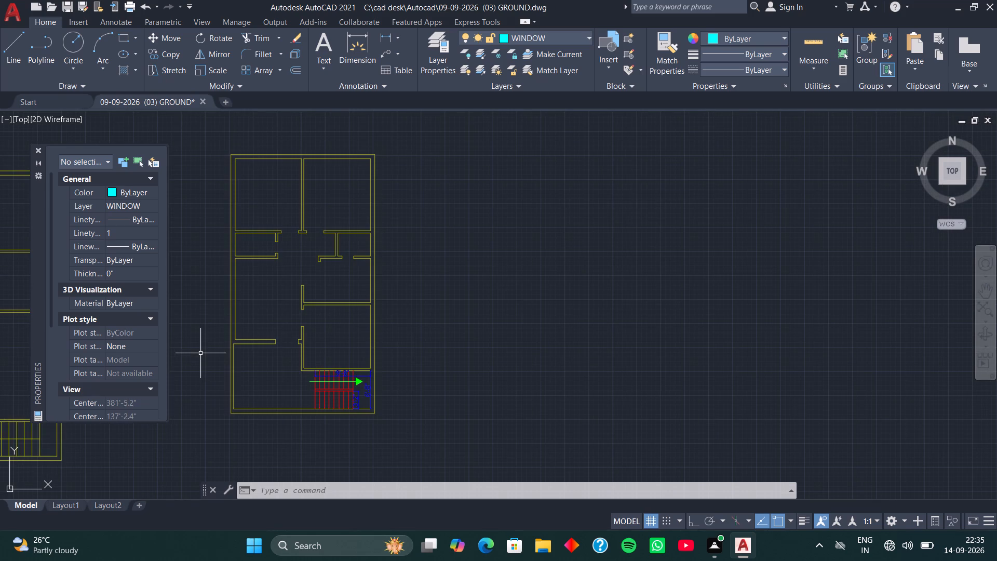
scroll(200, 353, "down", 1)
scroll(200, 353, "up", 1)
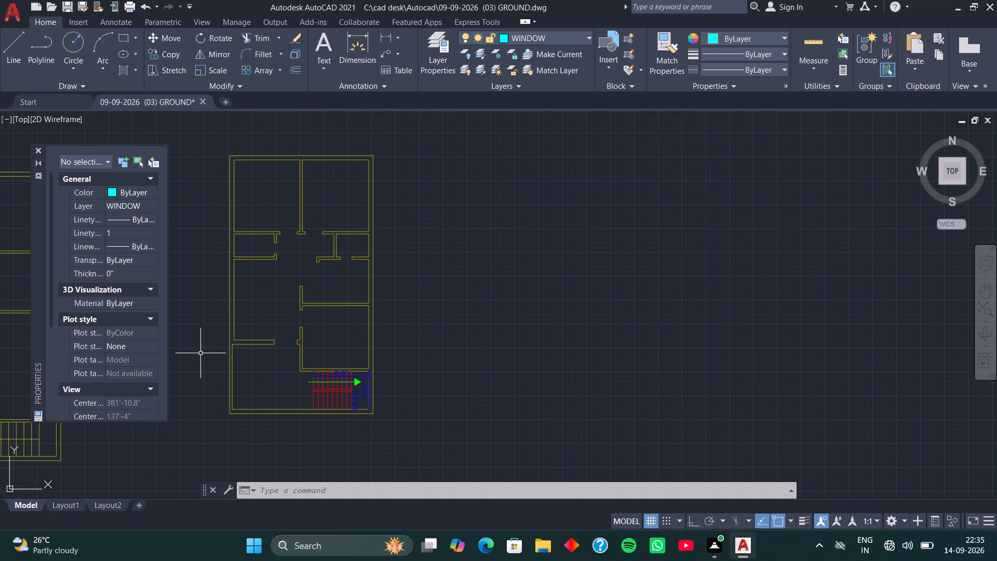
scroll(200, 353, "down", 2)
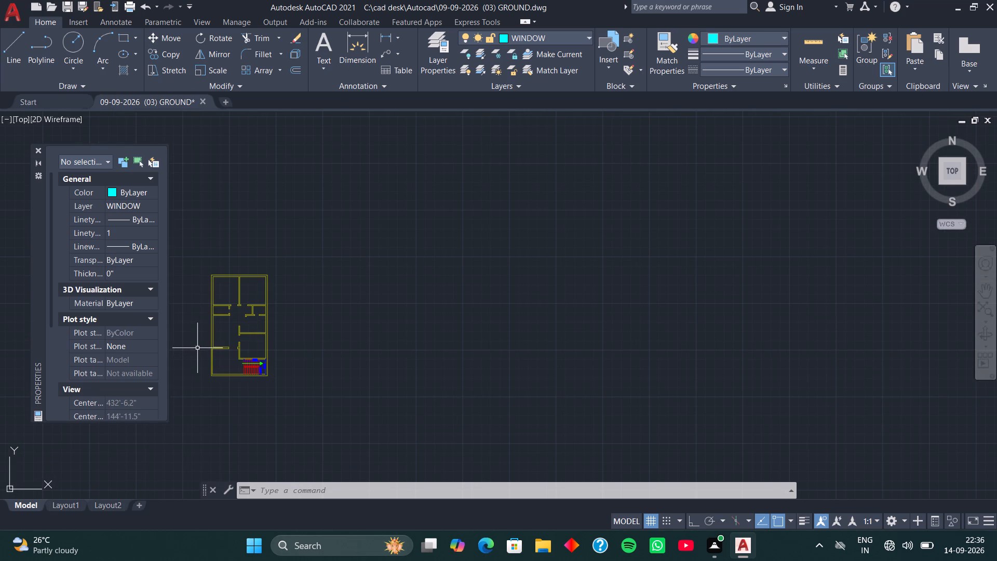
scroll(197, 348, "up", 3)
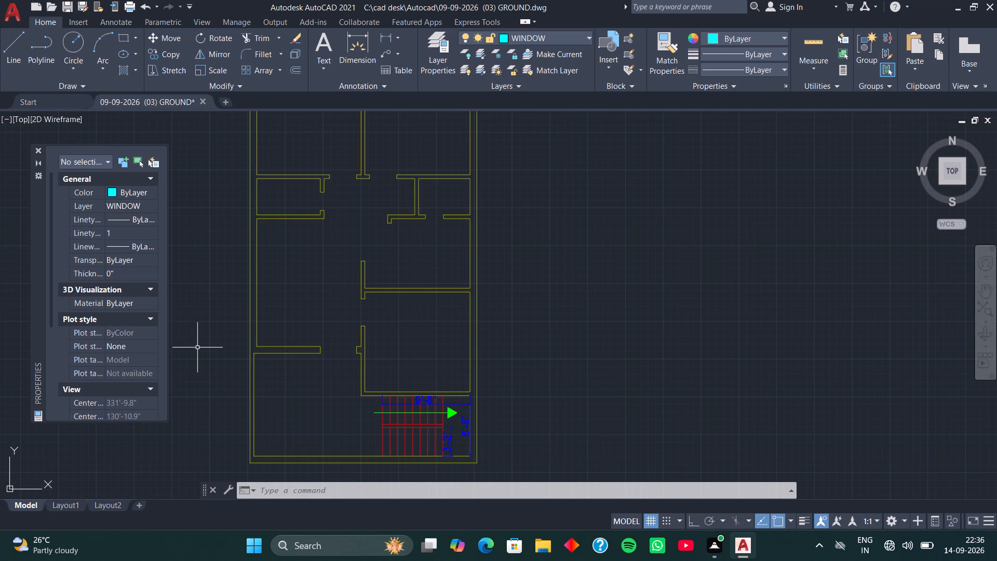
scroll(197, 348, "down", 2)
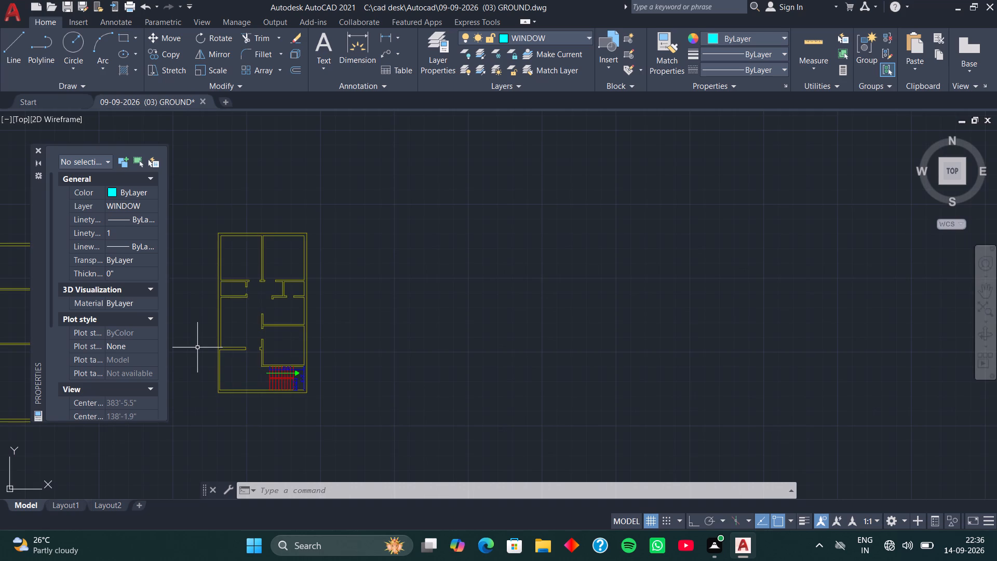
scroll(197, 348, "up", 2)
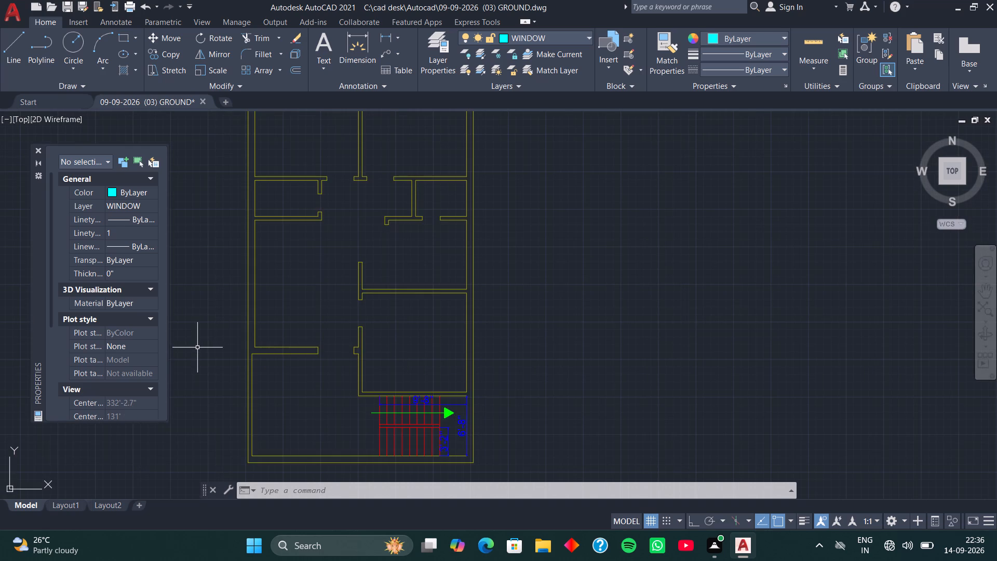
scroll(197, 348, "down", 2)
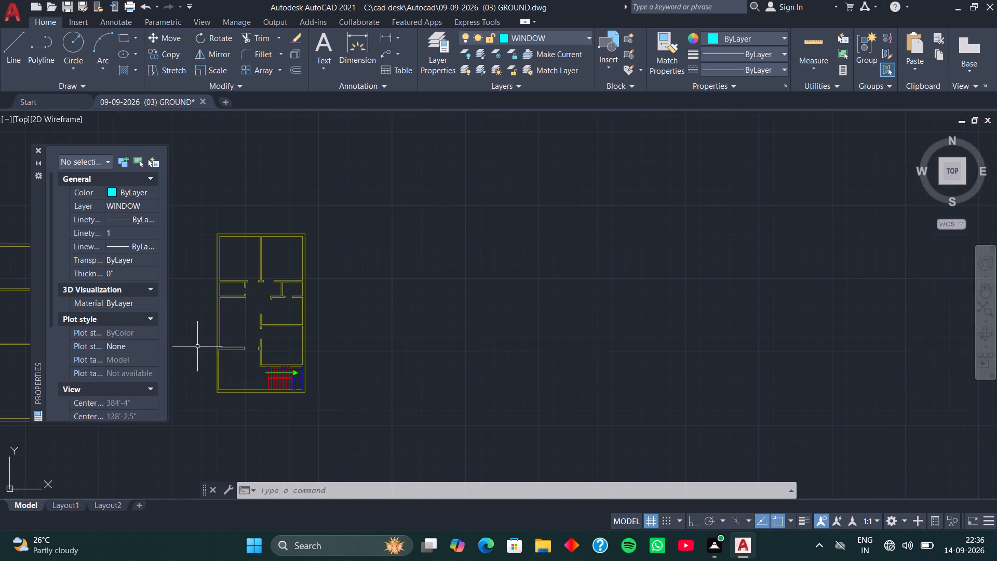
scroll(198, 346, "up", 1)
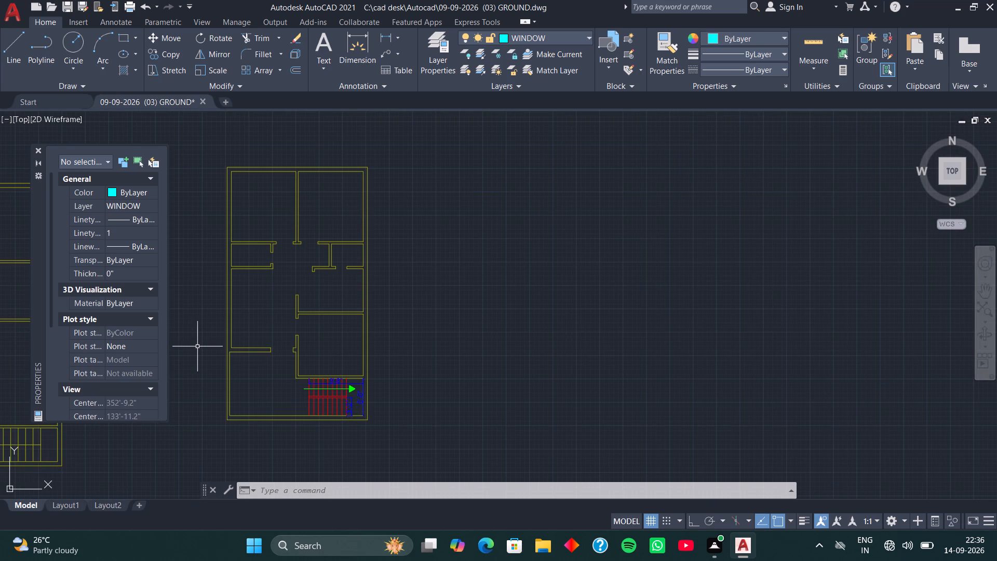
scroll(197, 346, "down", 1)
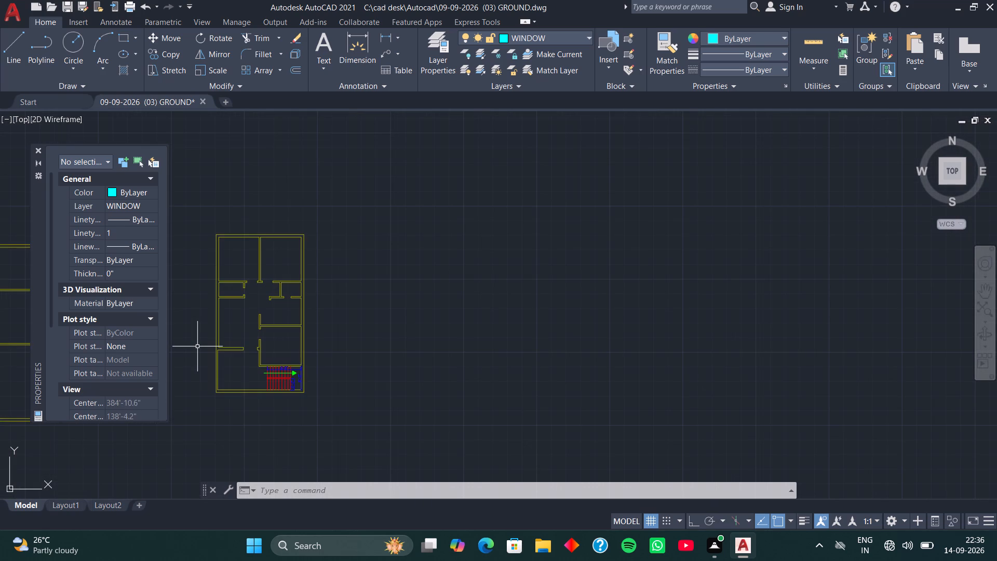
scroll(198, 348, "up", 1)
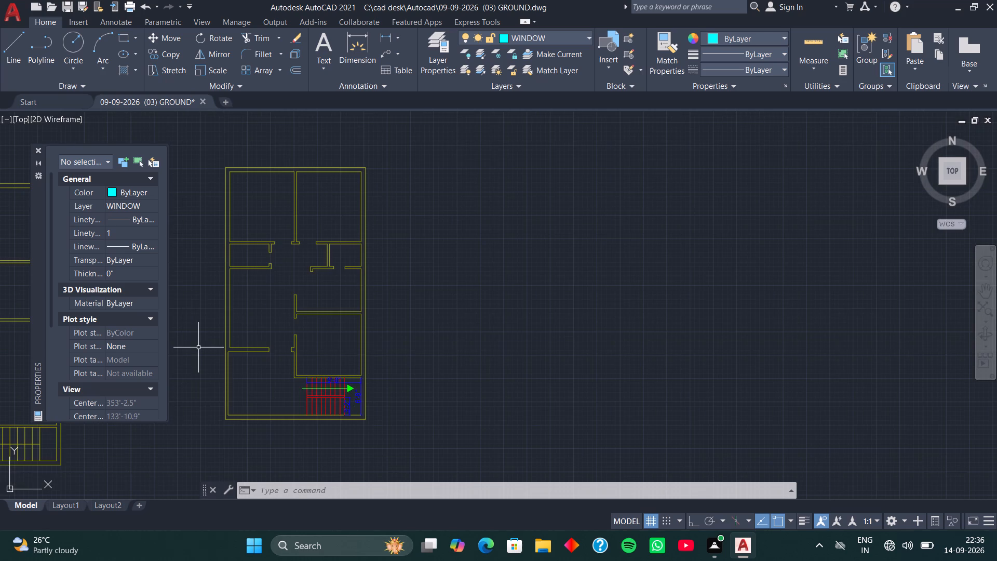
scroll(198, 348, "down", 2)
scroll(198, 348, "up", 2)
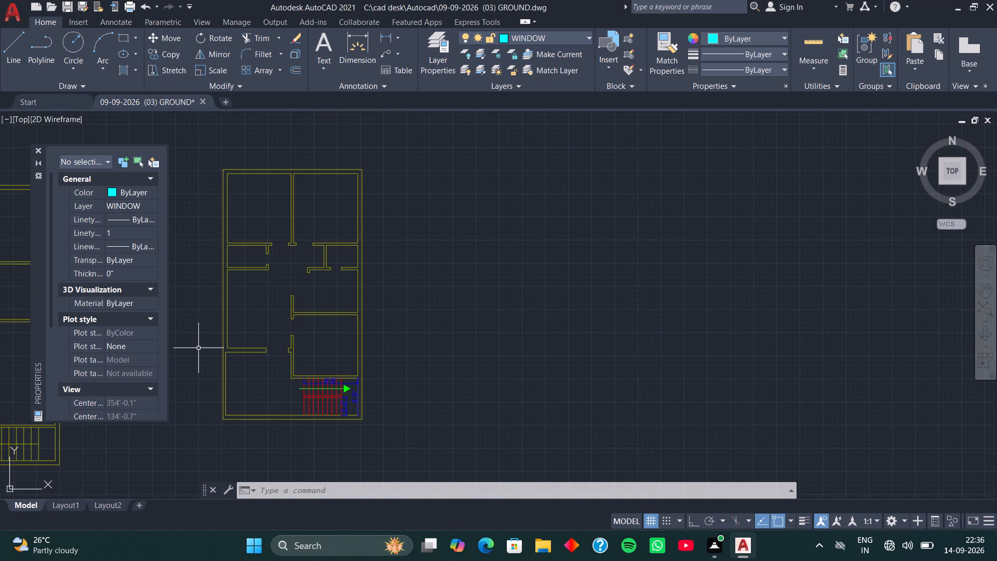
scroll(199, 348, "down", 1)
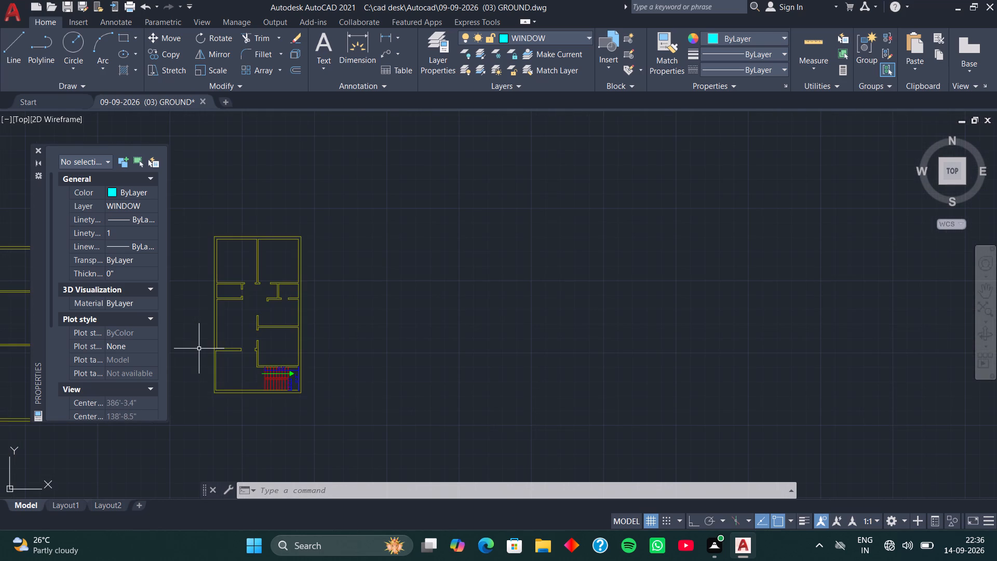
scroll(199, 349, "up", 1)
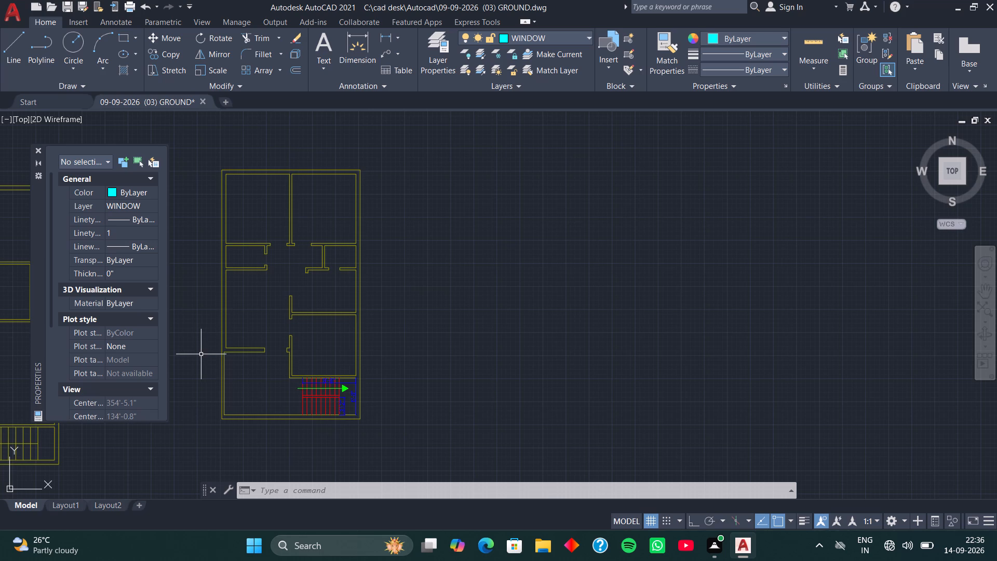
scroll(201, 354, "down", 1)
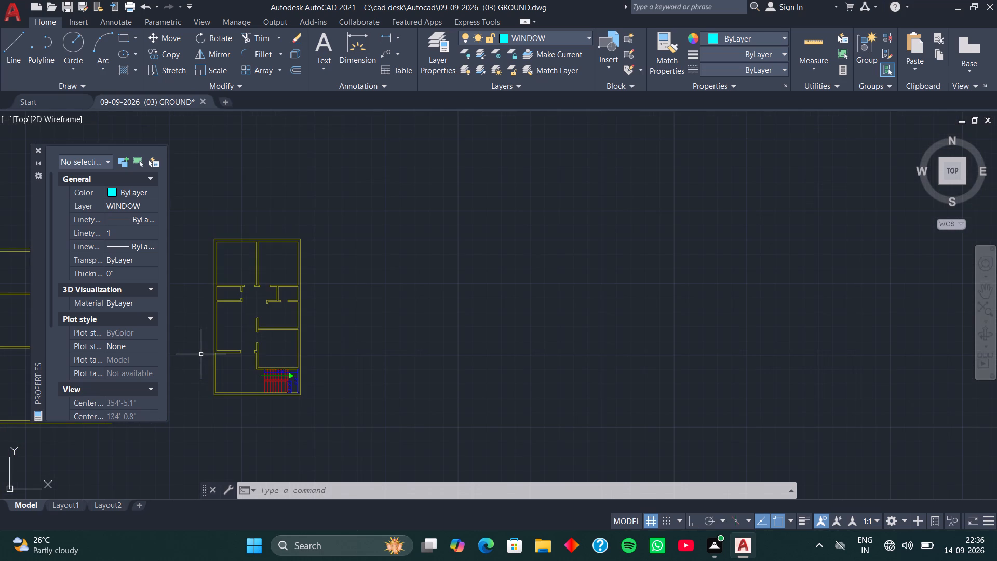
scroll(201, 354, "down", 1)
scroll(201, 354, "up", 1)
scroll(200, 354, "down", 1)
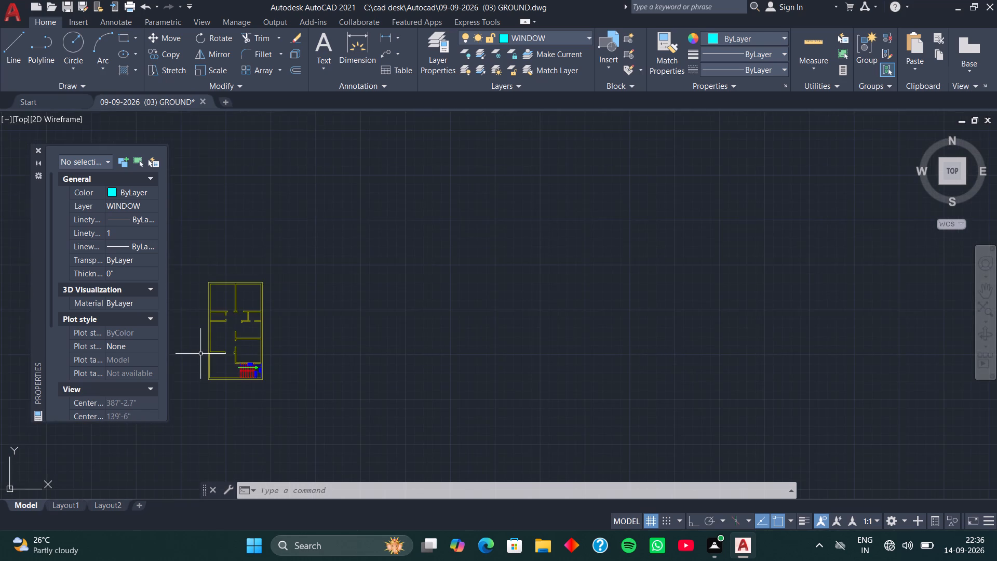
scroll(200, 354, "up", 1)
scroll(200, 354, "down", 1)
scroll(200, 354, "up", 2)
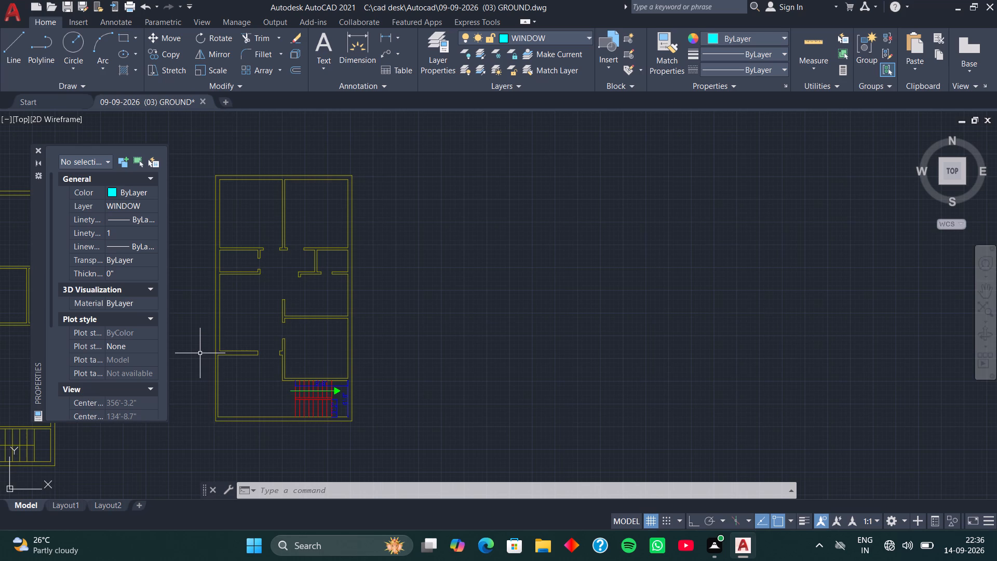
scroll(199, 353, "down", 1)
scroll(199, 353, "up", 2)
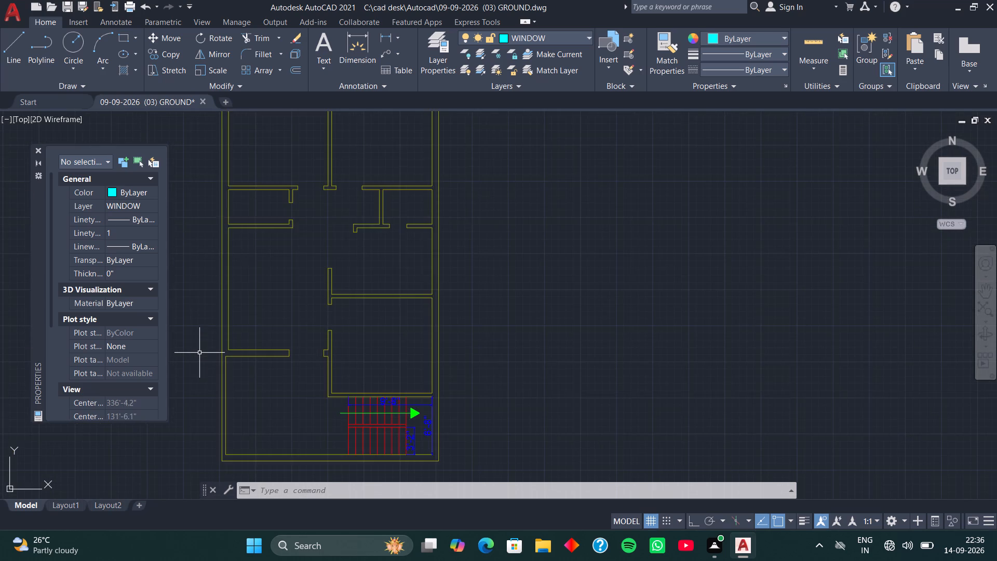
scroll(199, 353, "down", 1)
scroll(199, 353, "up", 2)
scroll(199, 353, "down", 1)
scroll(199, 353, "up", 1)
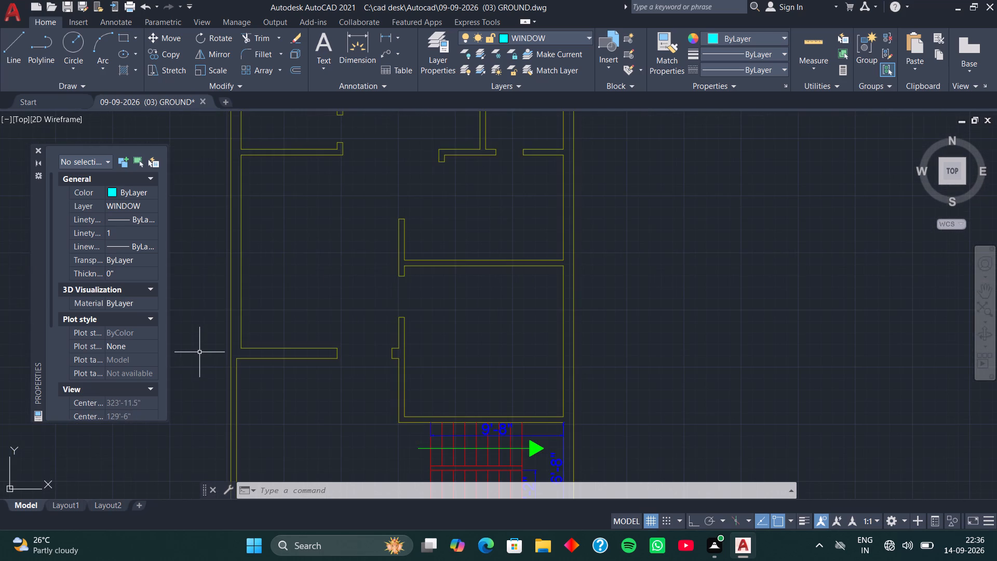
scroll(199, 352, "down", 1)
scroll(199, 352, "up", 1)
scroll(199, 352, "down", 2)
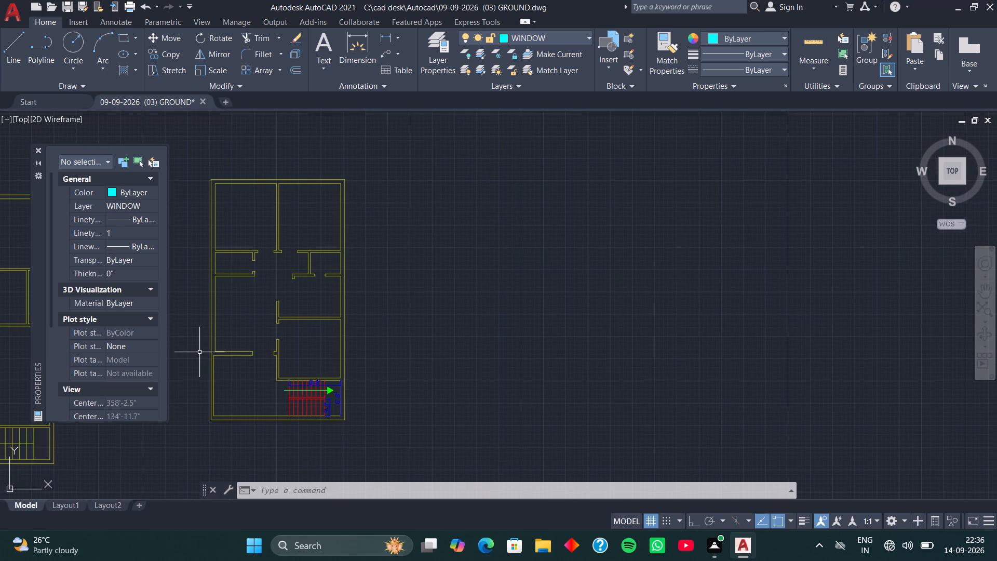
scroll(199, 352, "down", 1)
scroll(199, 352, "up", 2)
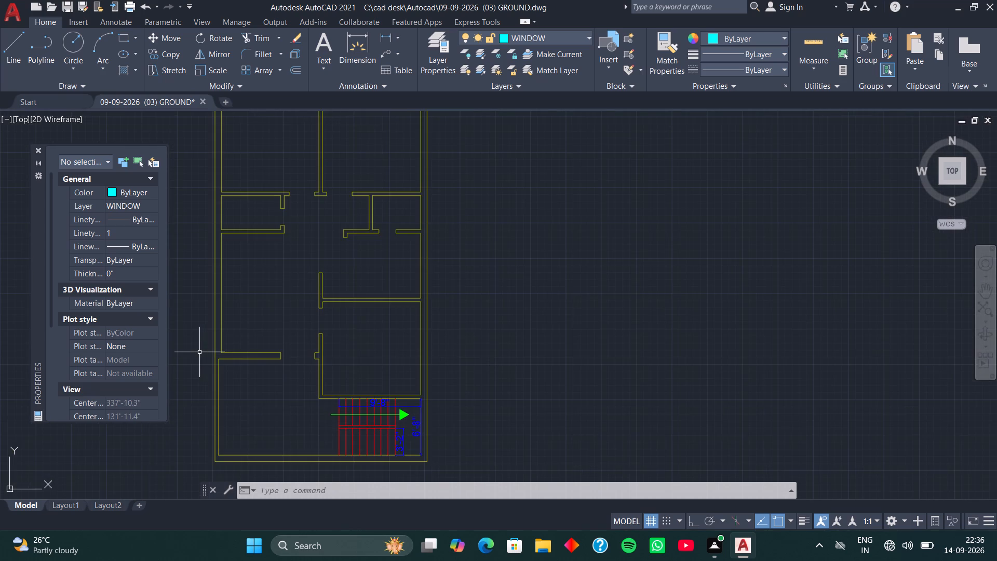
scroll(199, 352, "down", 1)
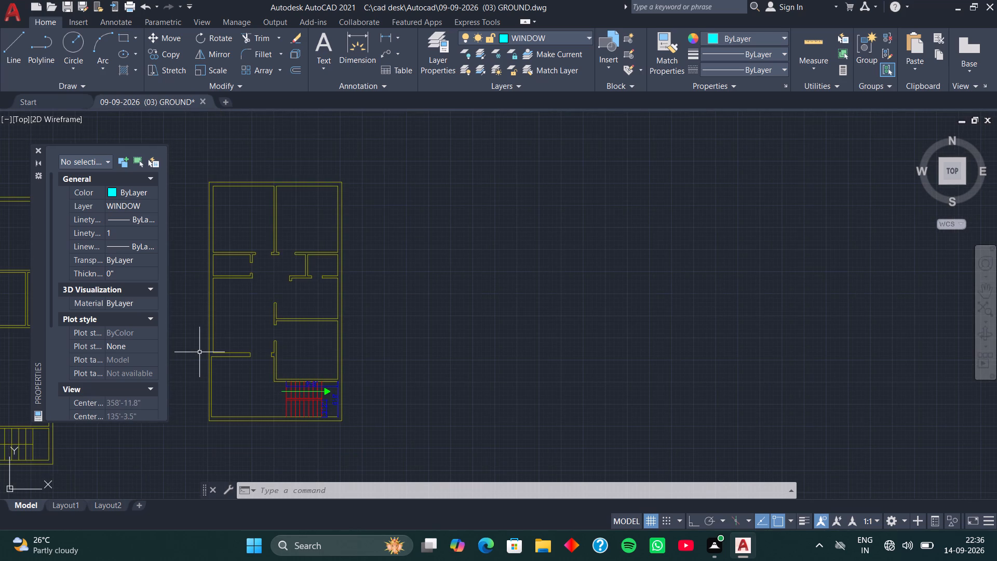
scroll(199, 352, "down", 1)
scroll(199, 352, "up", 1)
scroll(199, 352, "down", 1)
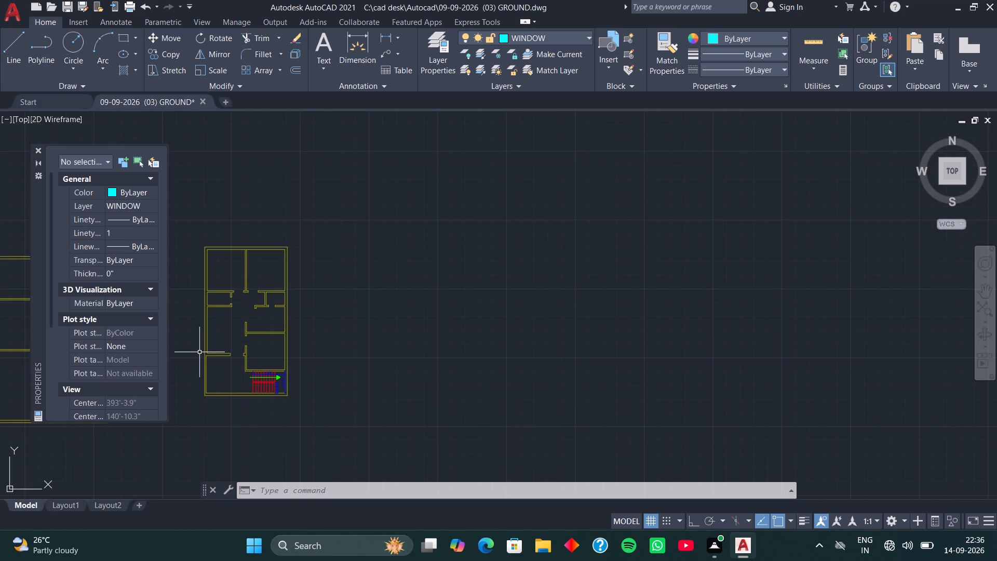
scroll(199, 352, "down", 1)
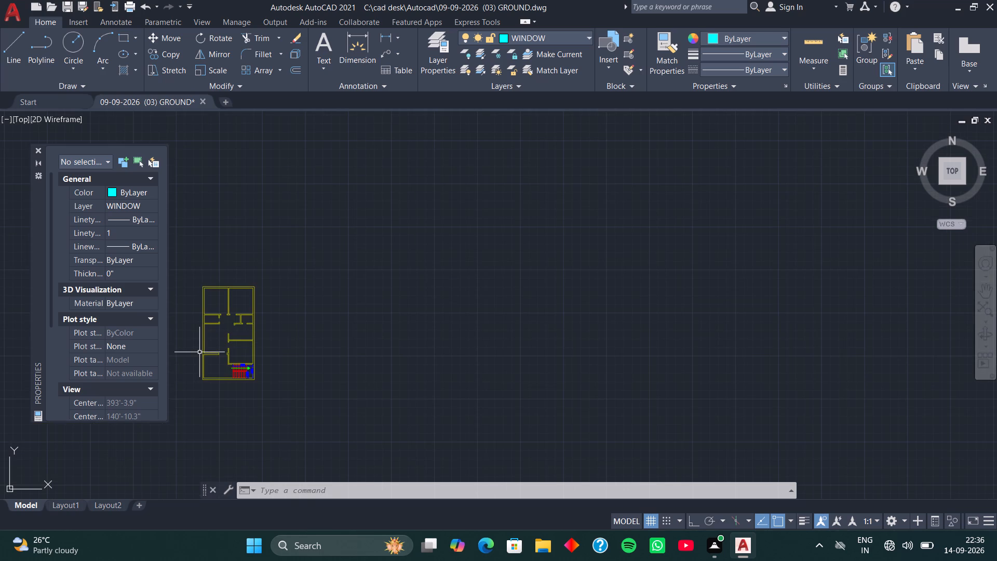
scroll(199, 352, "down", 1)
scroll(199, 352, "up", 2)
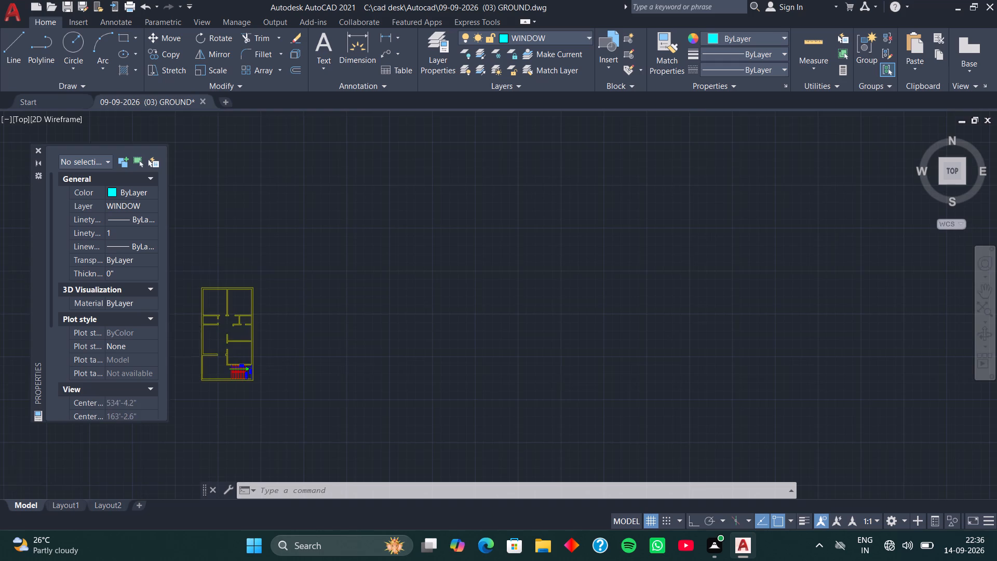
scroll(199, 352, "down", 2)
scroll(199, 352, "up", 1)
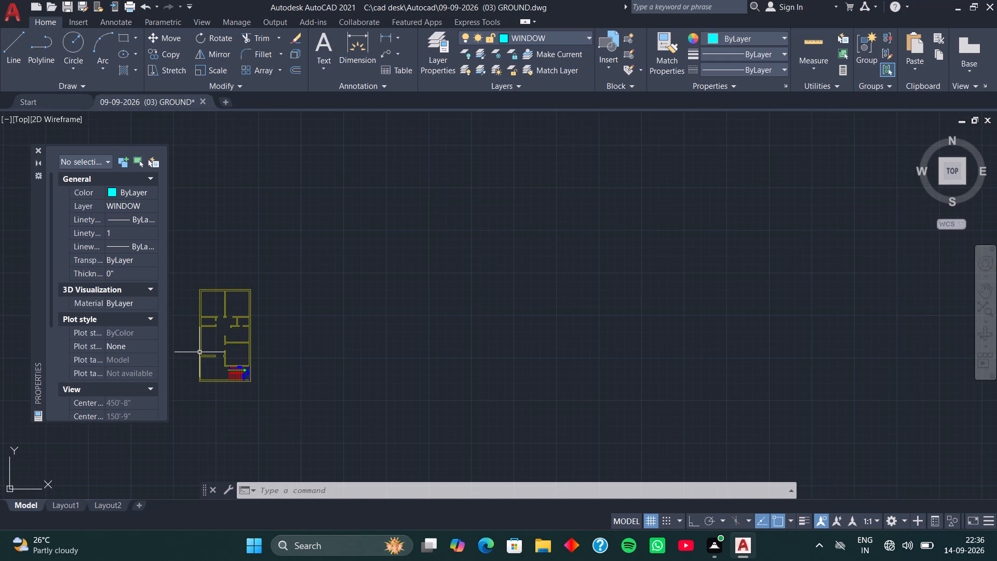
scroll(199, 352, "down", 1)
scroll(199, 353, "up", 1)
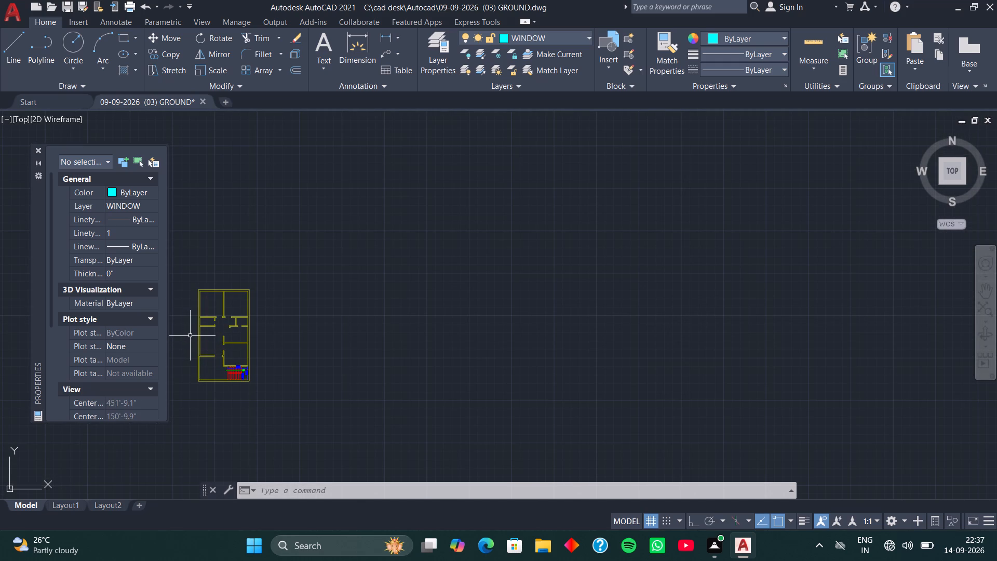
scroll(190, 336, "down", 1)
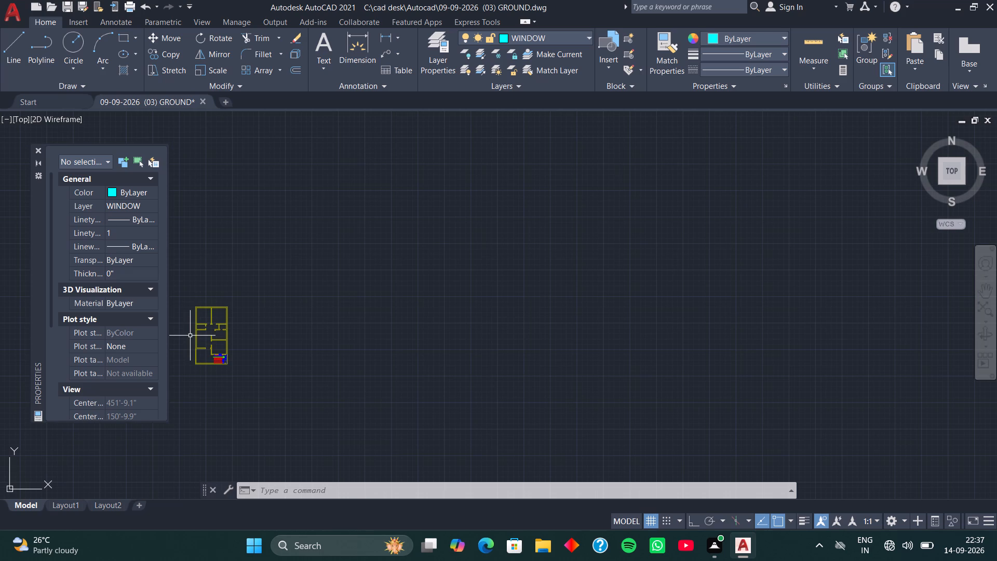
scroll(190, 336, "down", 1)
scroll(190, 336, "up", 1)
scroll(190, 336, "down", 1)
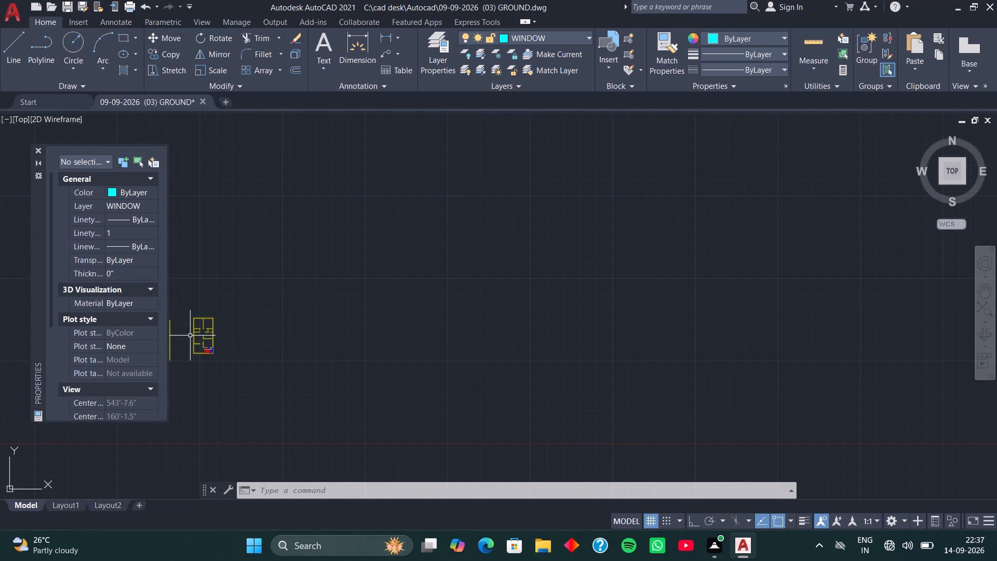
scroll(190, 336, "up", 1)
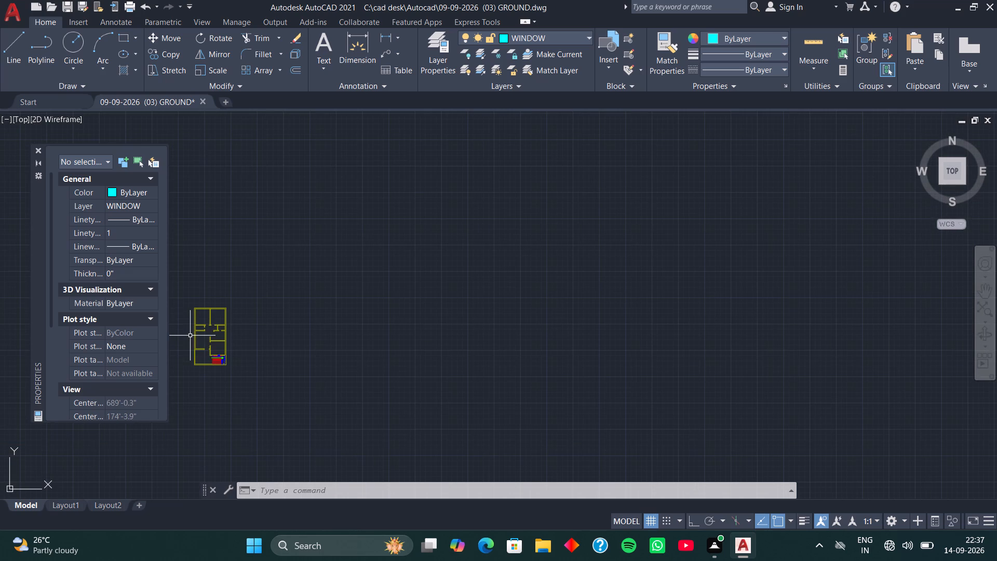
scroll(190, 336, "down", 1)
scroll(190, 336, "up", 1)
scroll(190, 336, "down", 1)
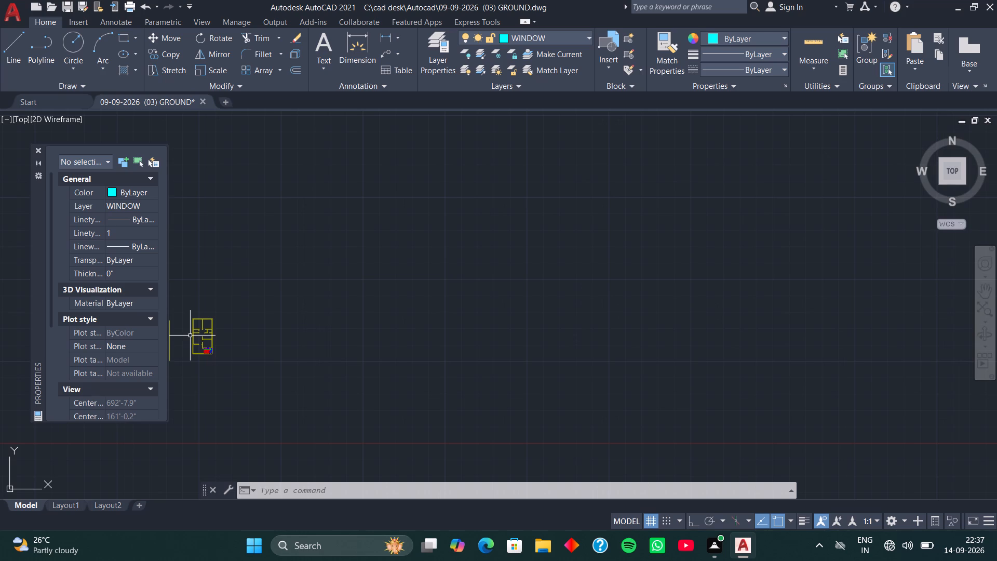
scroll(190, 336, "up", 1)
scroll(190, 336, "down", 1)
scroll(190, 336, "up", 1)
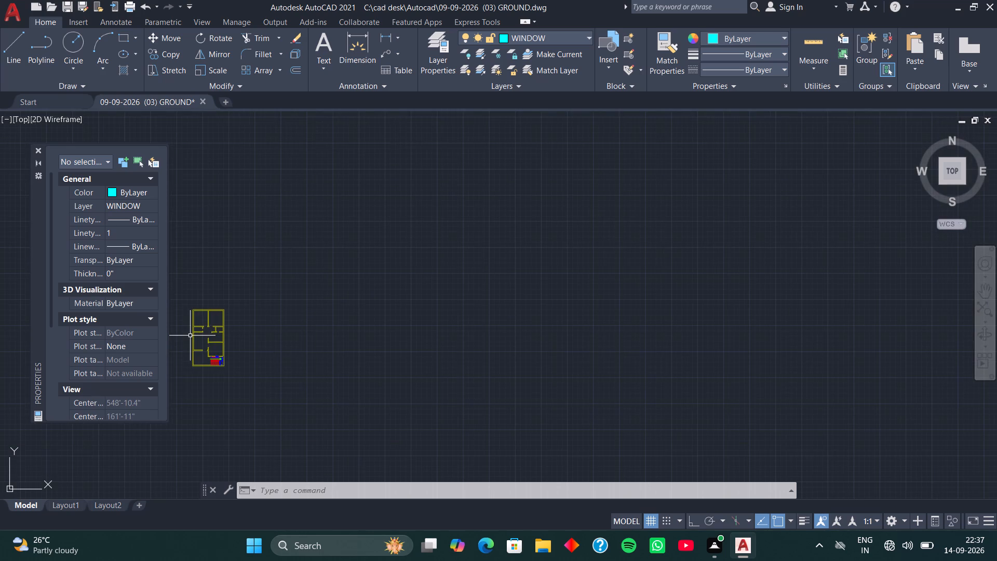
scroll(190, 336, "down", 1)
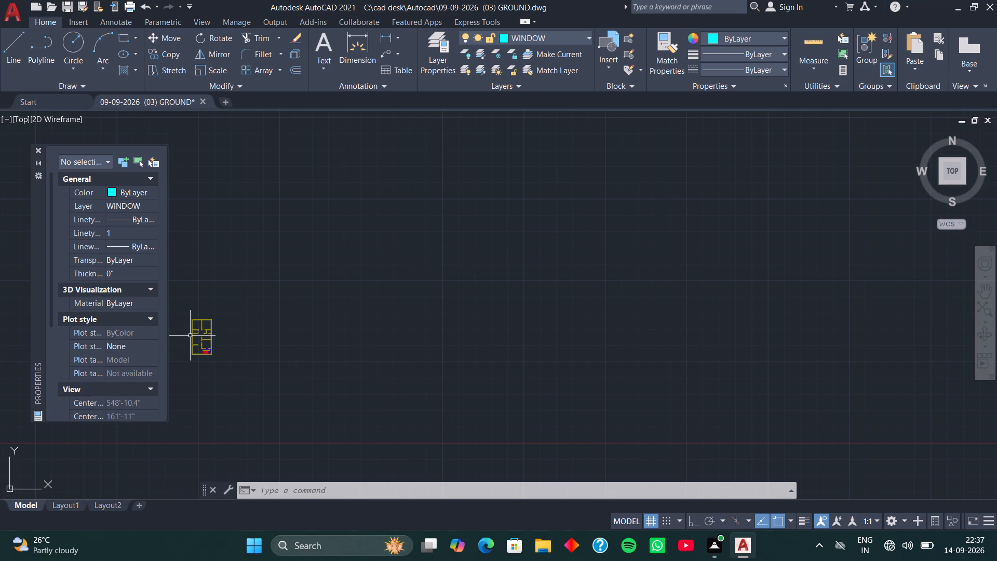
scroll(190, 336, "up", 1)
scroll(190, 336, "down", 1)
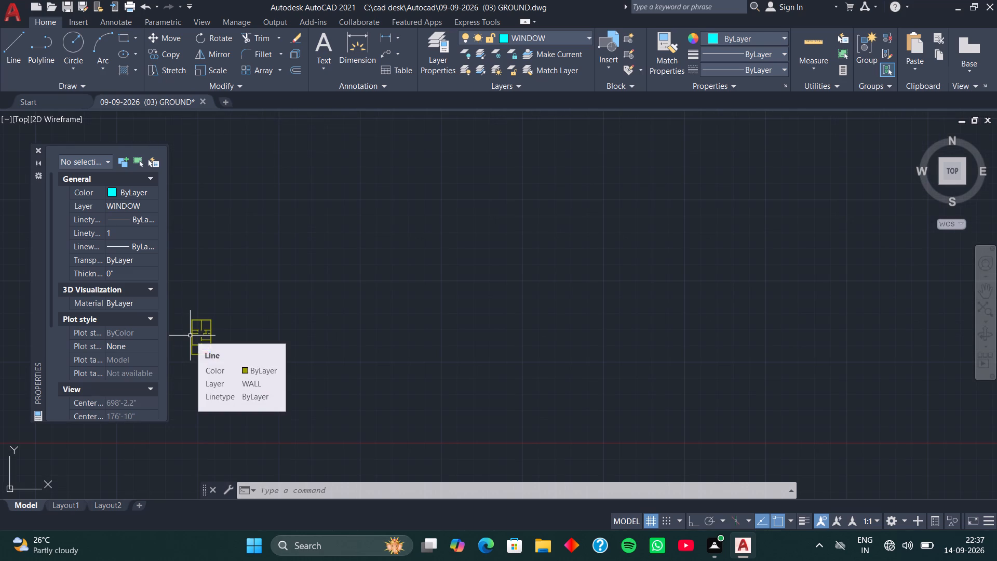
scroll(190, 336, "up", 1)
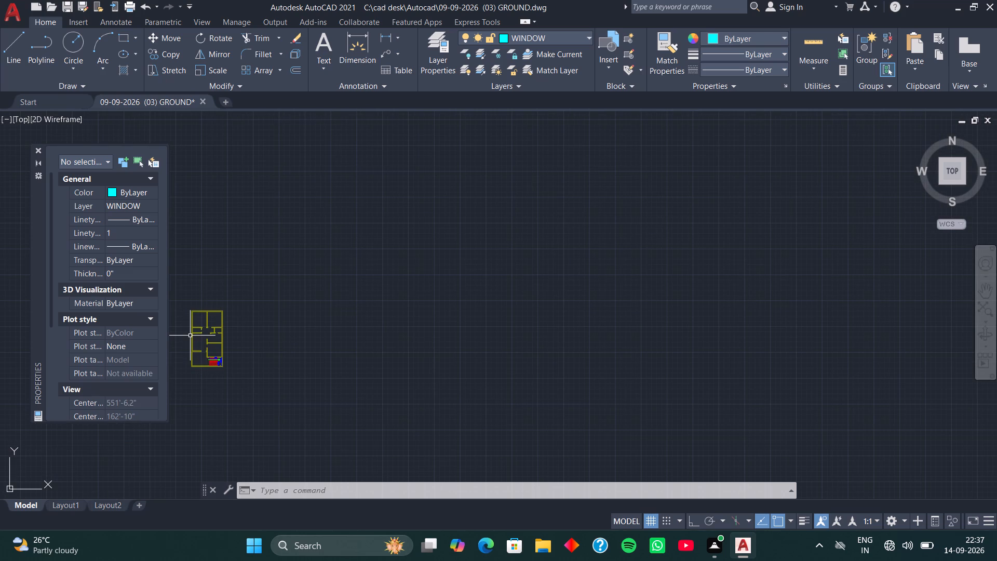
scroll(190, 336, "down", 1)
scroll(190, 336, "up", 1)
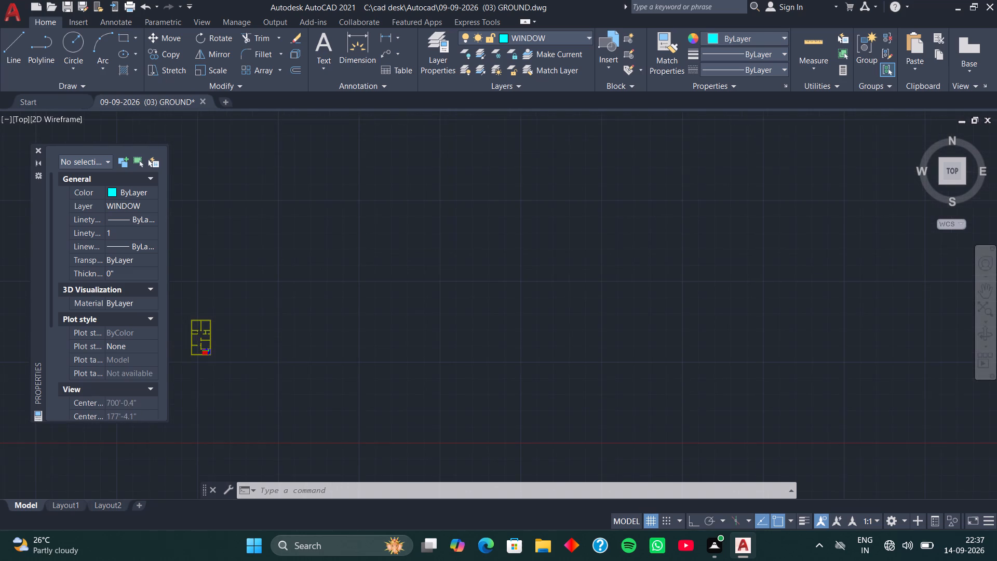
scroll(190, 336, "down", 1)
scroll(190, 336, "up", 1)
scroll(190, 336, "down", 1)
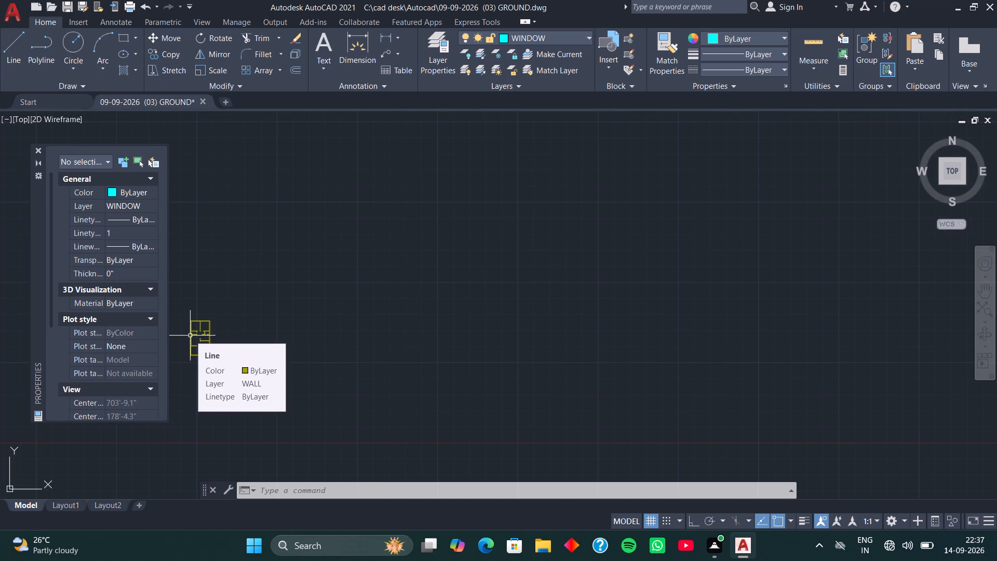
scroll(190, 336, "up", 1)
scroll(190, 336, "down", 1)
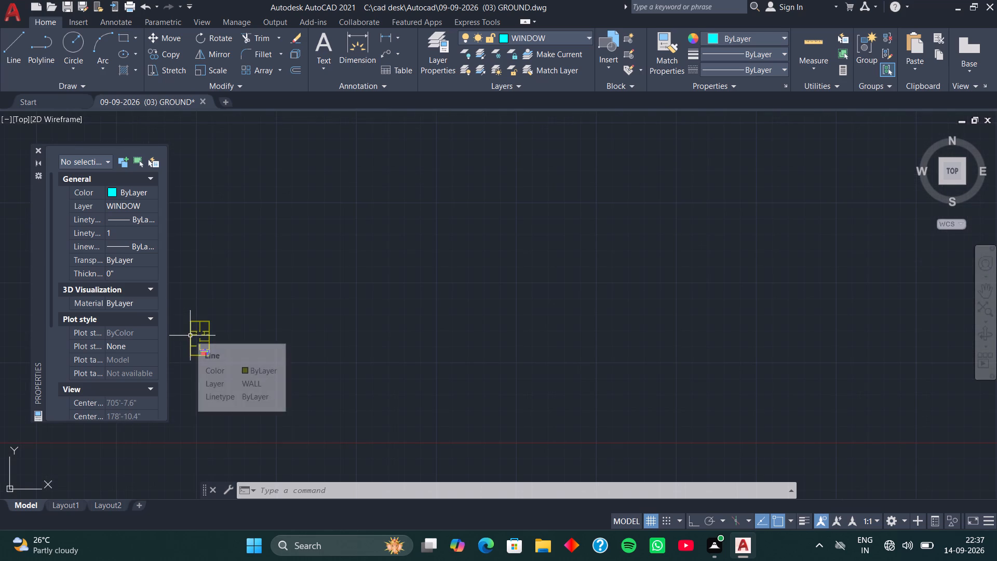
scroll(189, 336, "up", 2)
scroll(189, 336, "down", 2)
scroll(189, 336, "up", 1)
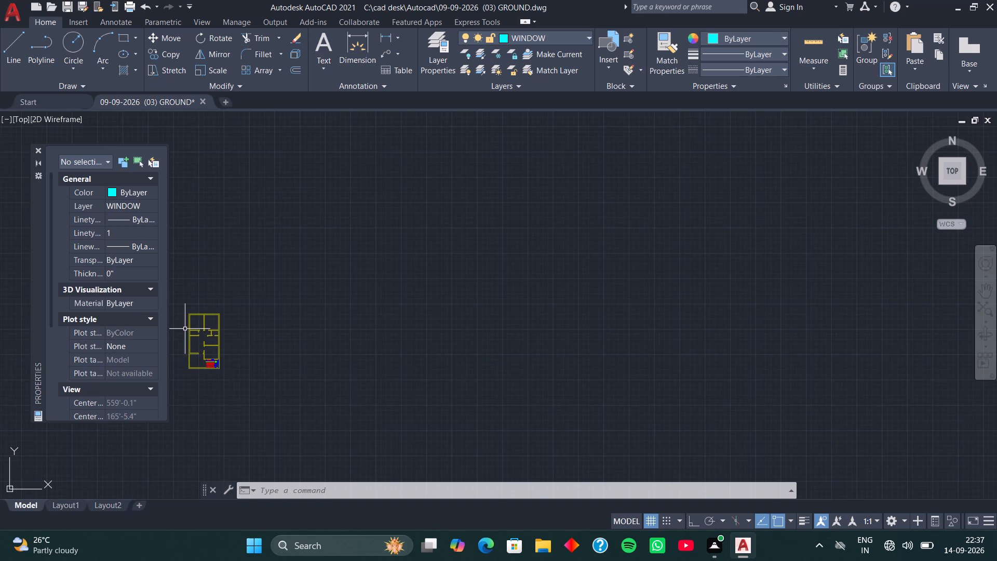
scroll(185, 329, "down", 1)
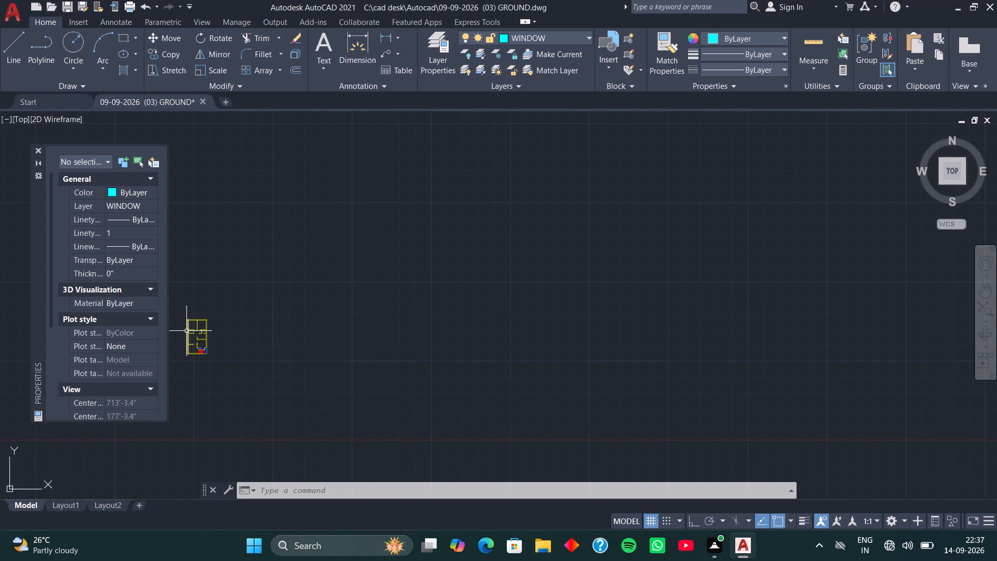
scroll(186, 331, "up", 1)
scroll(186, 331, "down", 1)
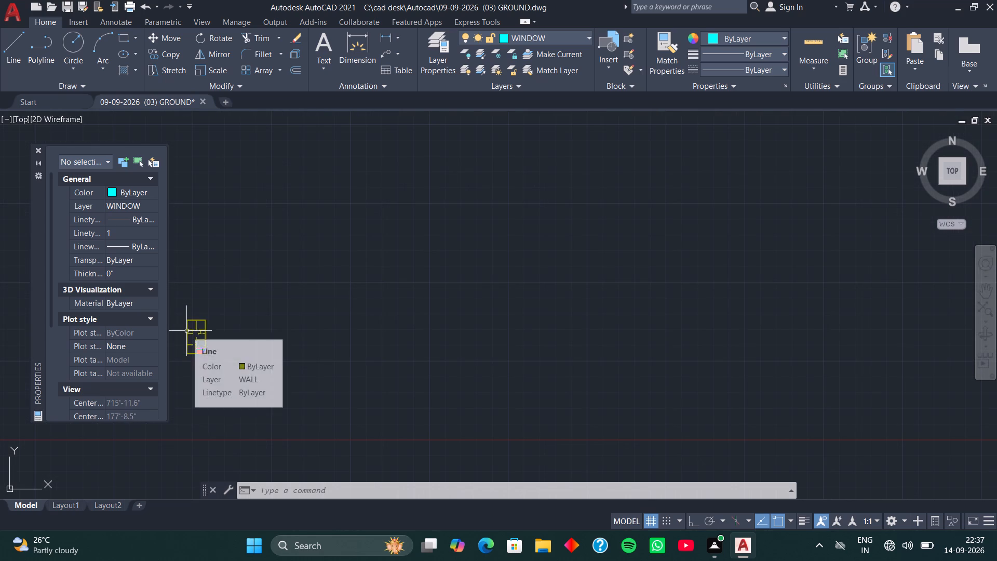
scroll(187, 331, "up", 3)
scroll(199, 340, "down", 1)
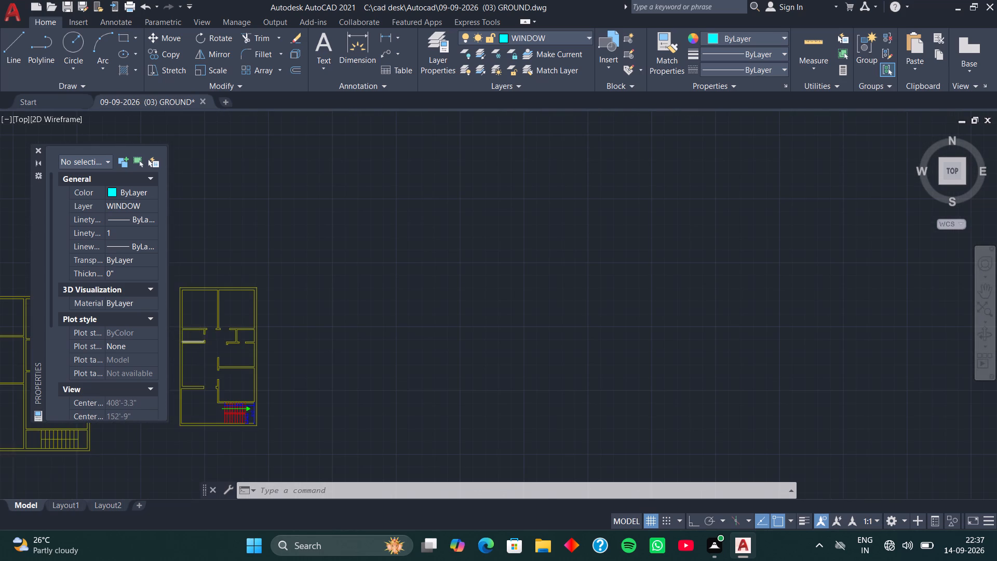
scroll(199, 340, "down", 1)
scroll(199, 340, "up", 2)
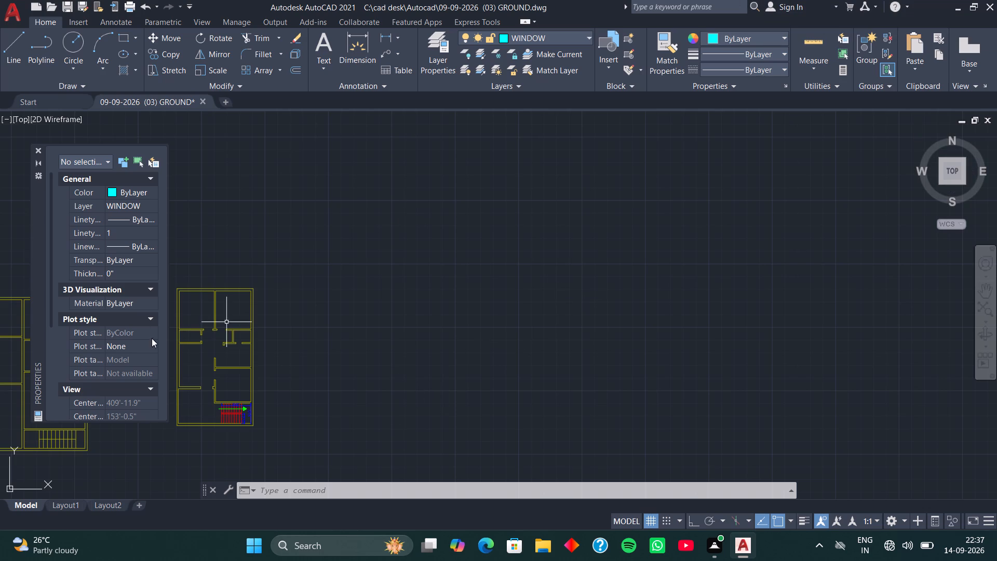
Examine the ground floor plan's room layout, door openings and staircase alongside the neighbouring floor plan.
middle_click_drag(317, 358, 464, 250)
scroll(318, 358, "up", 1)
scroll(438, 257, "down", 1)
middle_click_drag(421, 262, 473, 259)
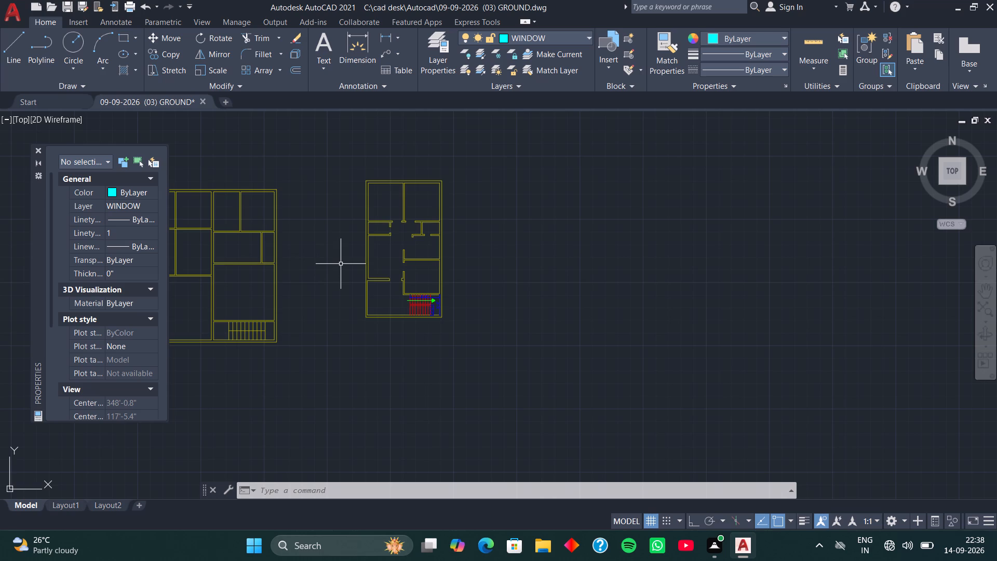
middle_click_drag(424, 224, 400, 261)
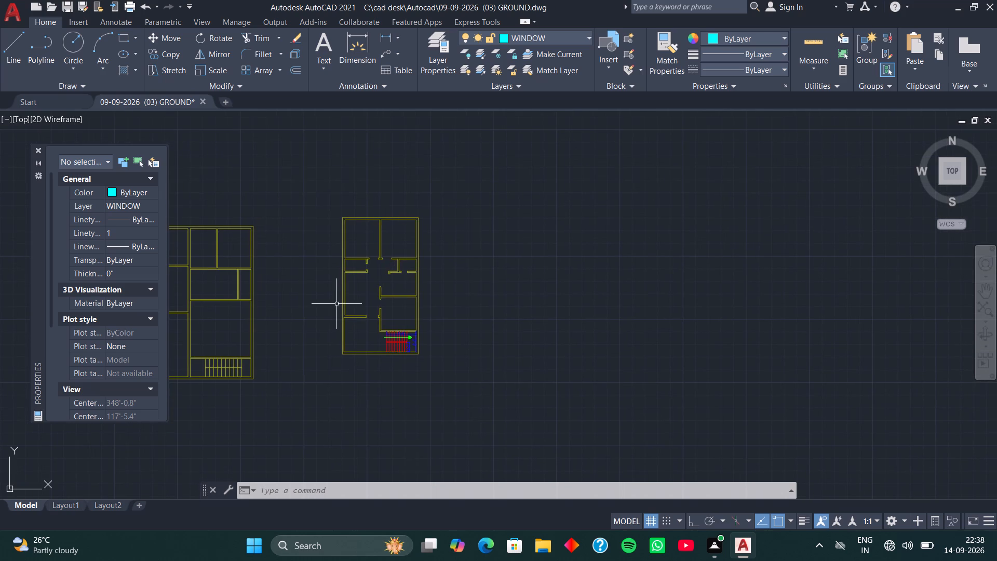
scroll(349, 310, "up", 3)
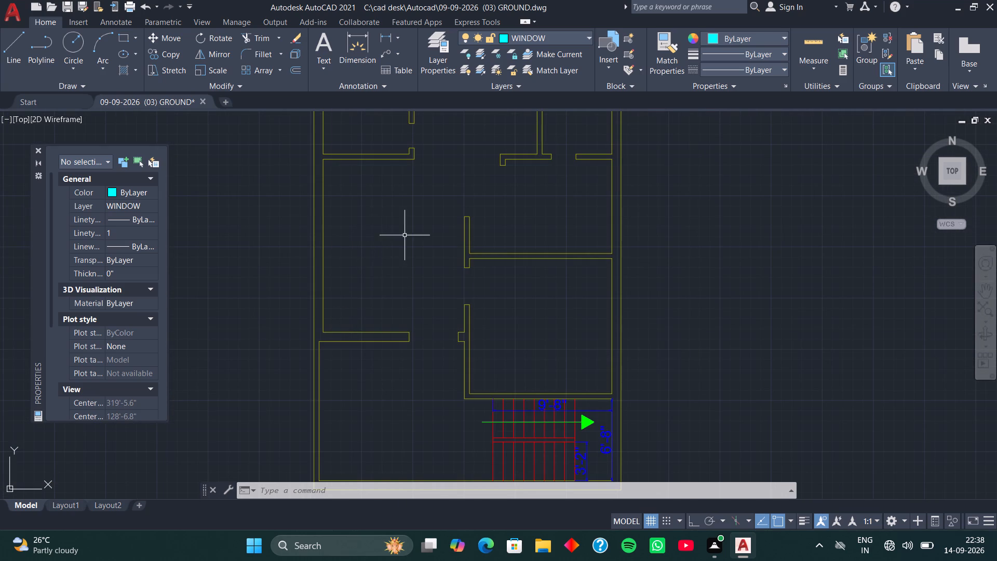
scroll(411, 255, "down", 2)
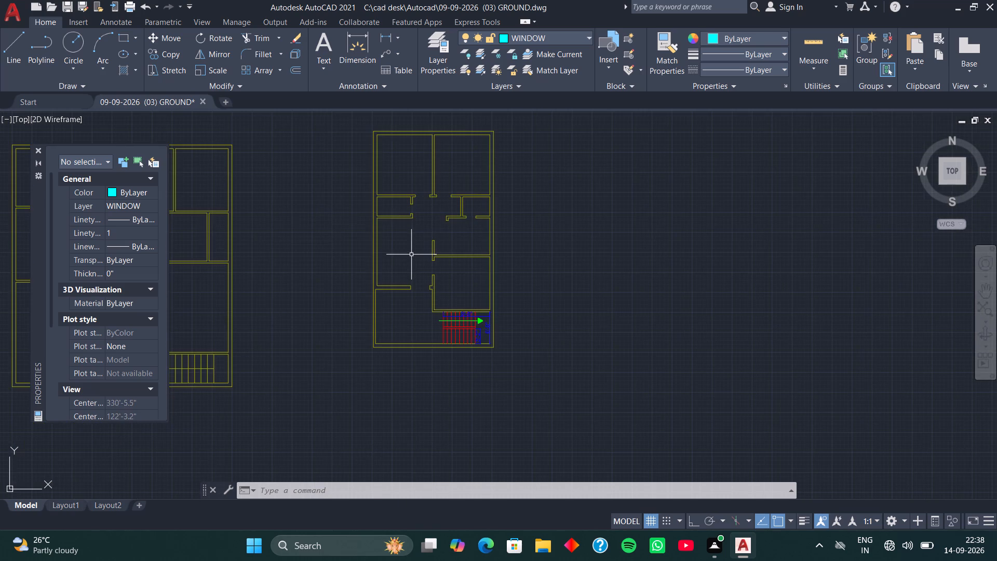
middle_click_drag(416, 231, 418, 272)
scroll(414, 256, "up", 3)
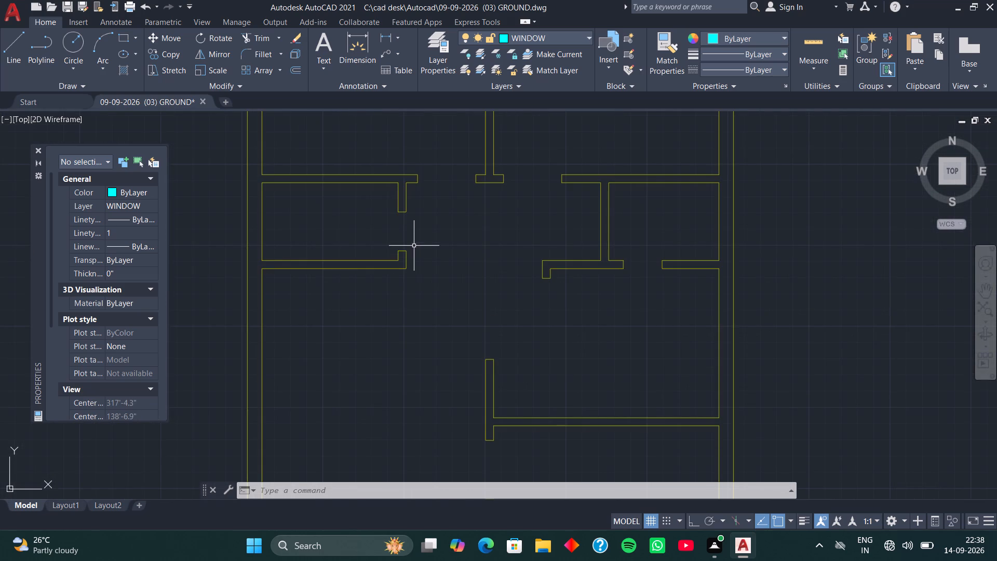
scroll(414, 246, "down", 3)
middle_click_drag(420, 251, 403, 337)
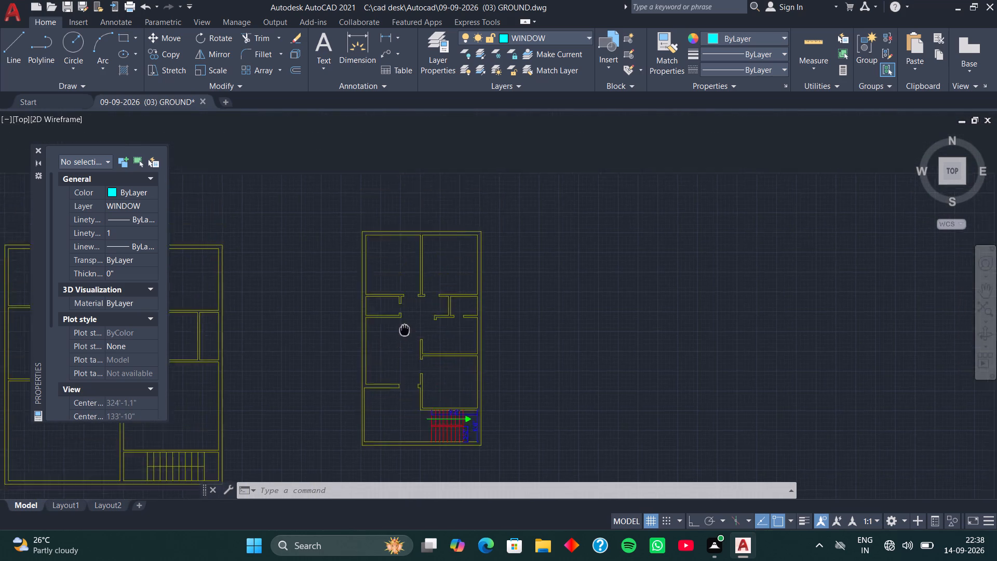
middle_click_drag(403, 337, 461, 299)
middle_click(461, 299)
middle_click(461, 299)
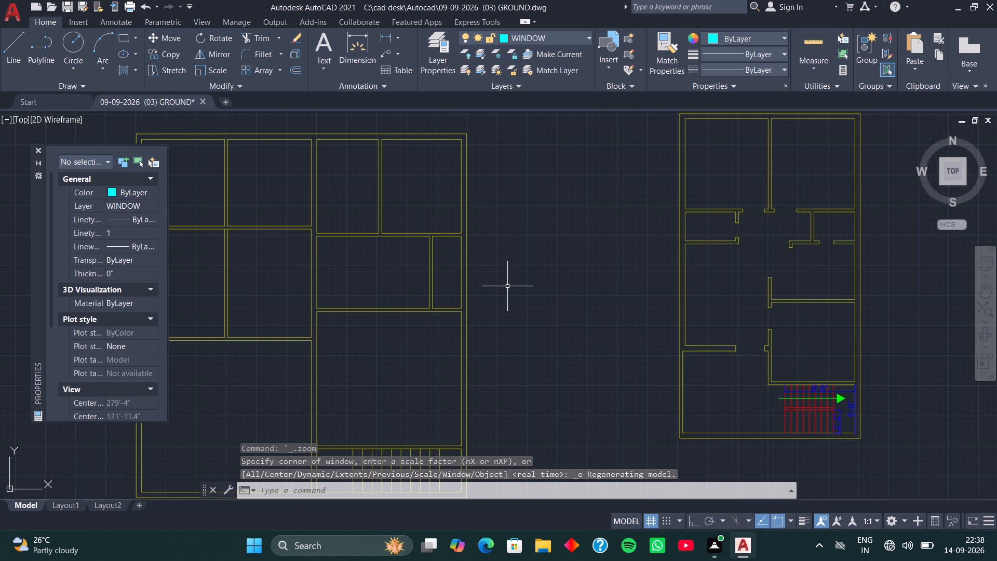
scroll(507, 286, "up", 2)
scroll(507, 286, "down", 2)
middle_click_drag(490, 275, 508, 277)
scroll(502, 268, "down", 2)
middle_click_drag(505, 262, 355, 272)
middle_click_drag(438, 272, 396, 271)
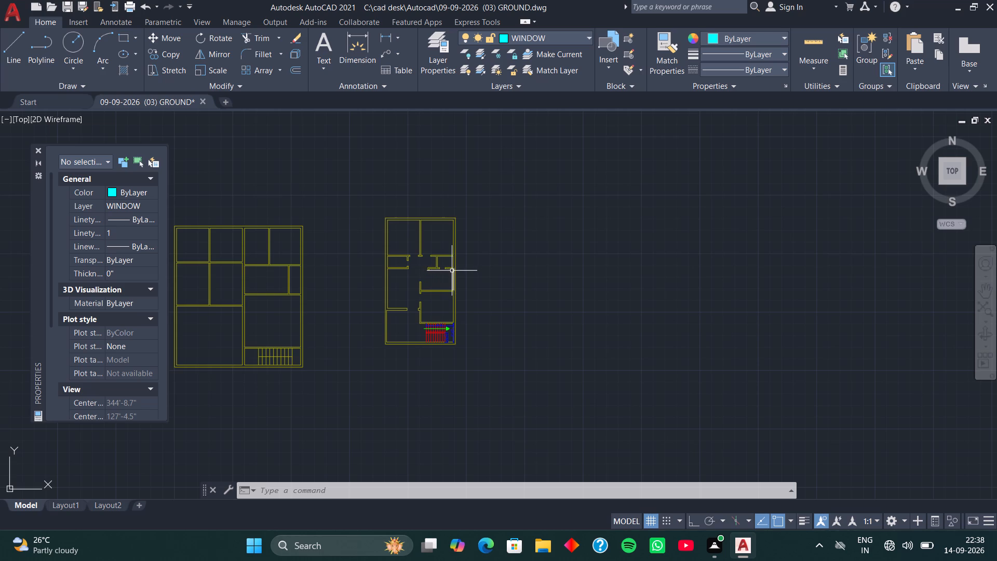
scroll(452, 270, "up", 3)
scroll(452, 270, "down", 3)
scroll(425, 242, "up", 3)
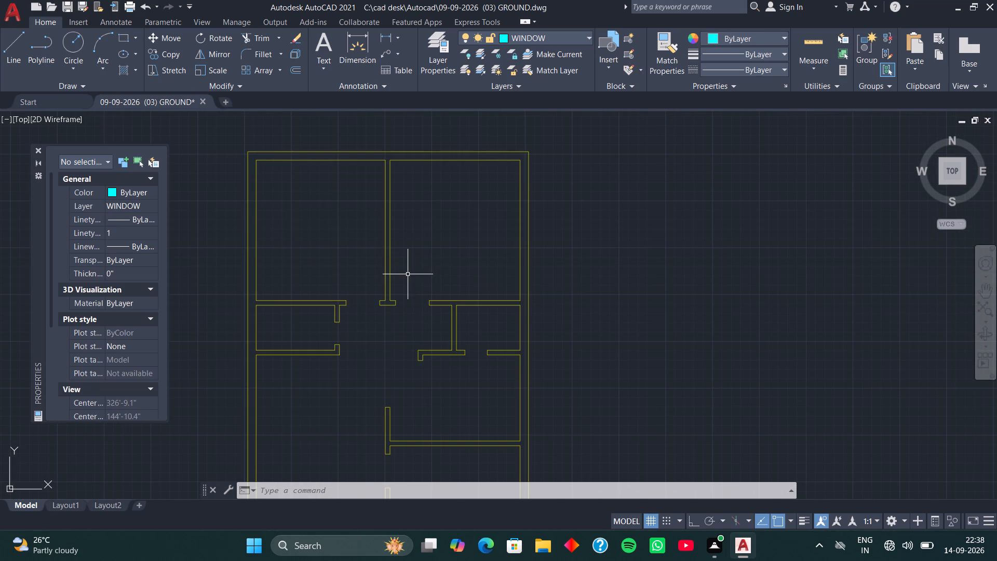
scroll(403, 289, "down", 2)
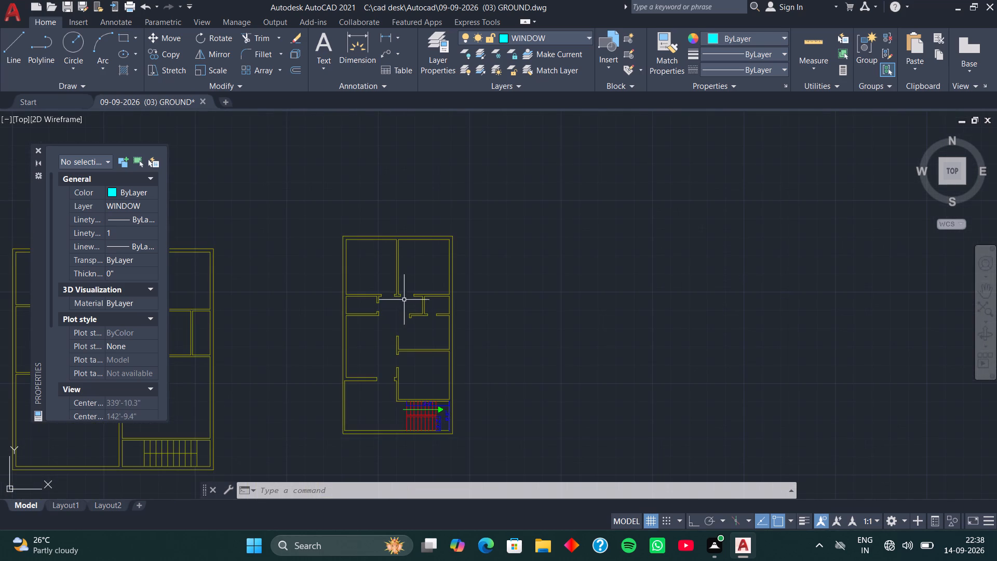
Examine the ground floor plan's door openings, from the upper rooms down to the staircase.
middle_click_drag(404, 304, 417, 252)
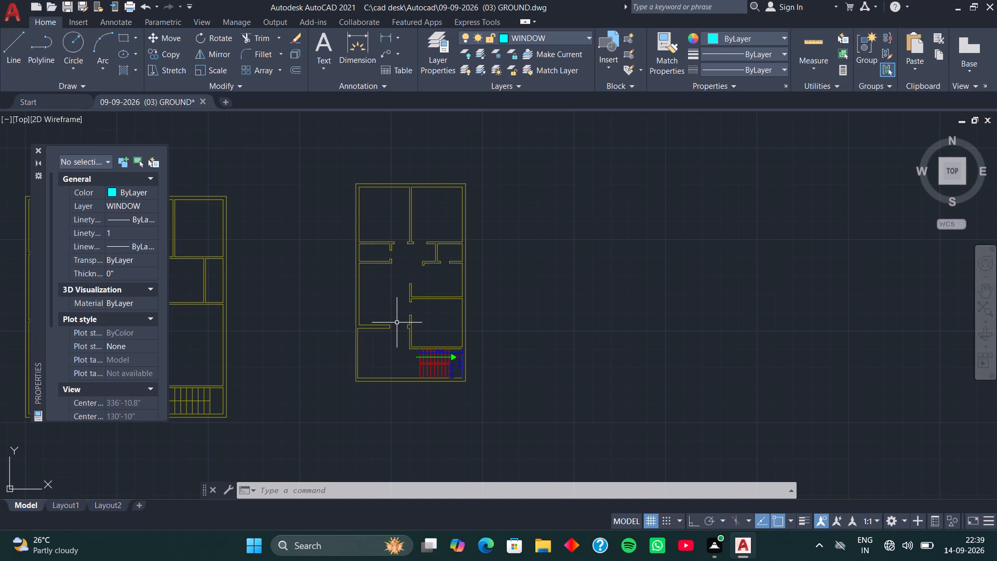
scroll(396, 323, "down", 1)
middle_click_drag(392, 322, 405, 295)
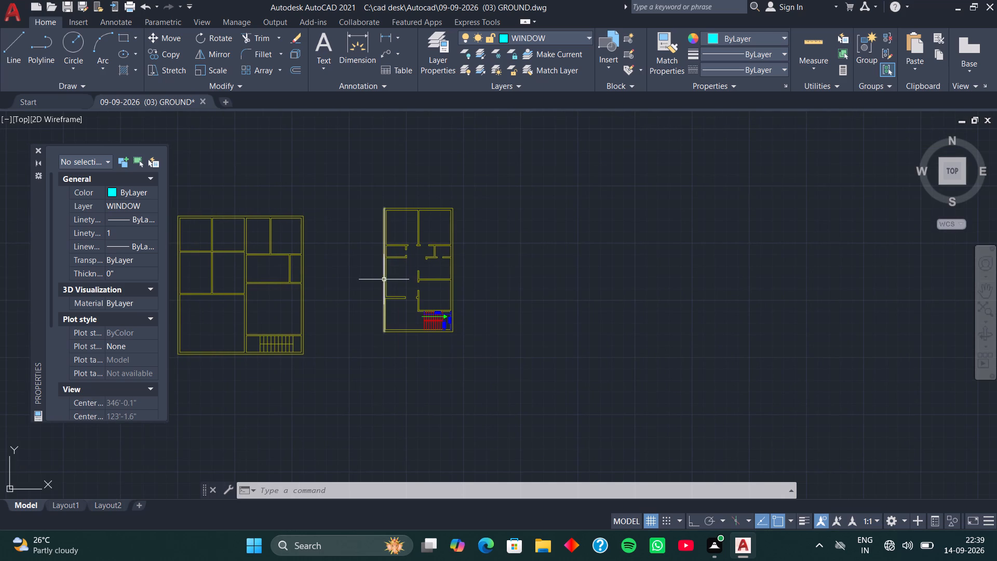
middle_click_drag(383, 278, 404, 305)
scroll(390, 265, "up", 2)
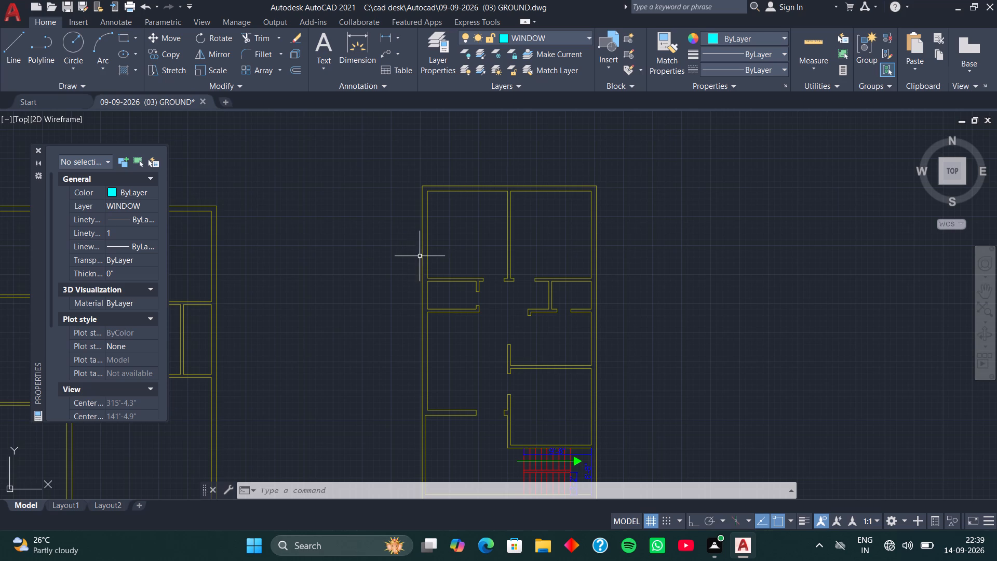
middle_click_drag(501, 373, 477, 283)
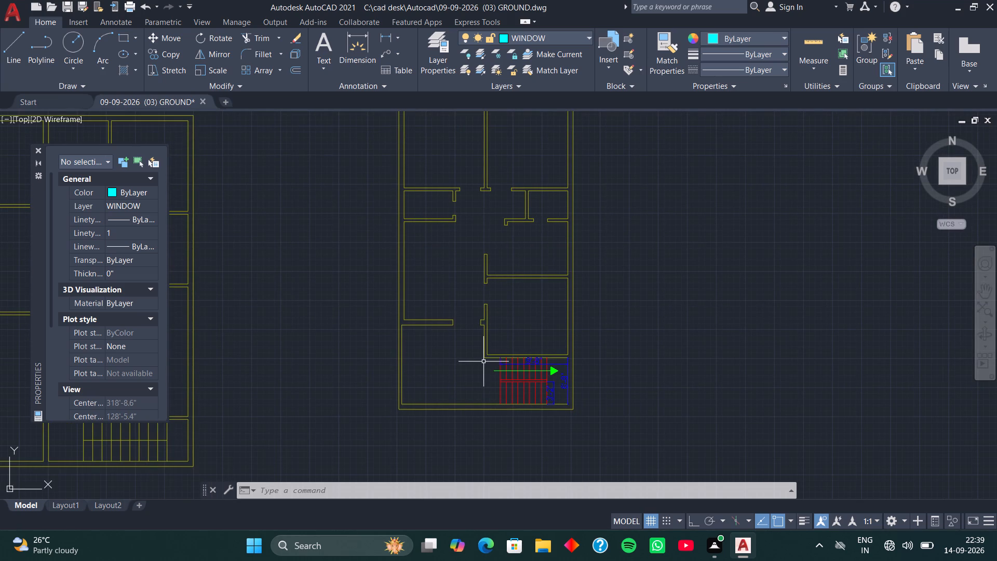
middle_click_drag(464, 380, 467, 339)
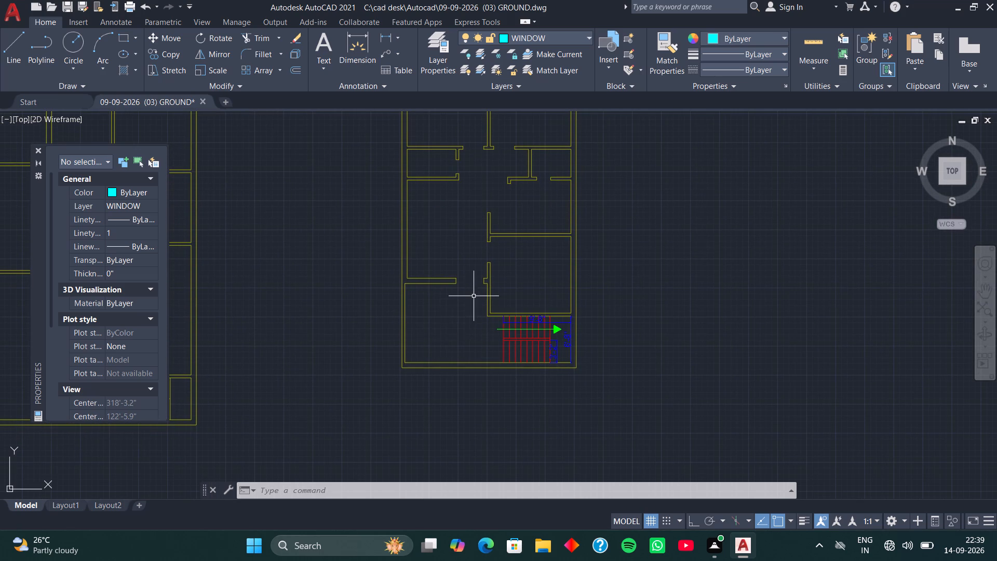
scroll(474, 296, "up", 2)
middle_click_drag(468, 292, 456, 302)
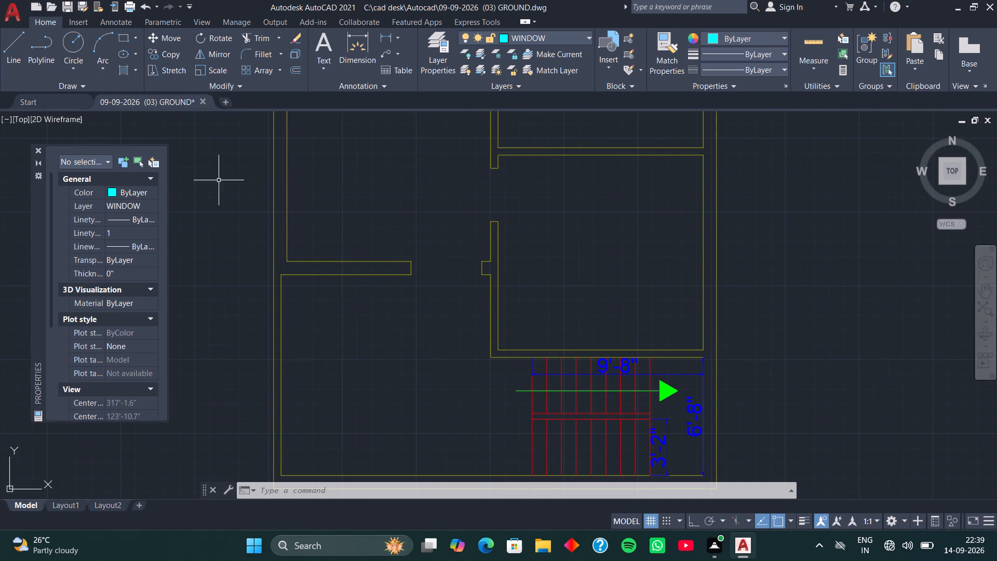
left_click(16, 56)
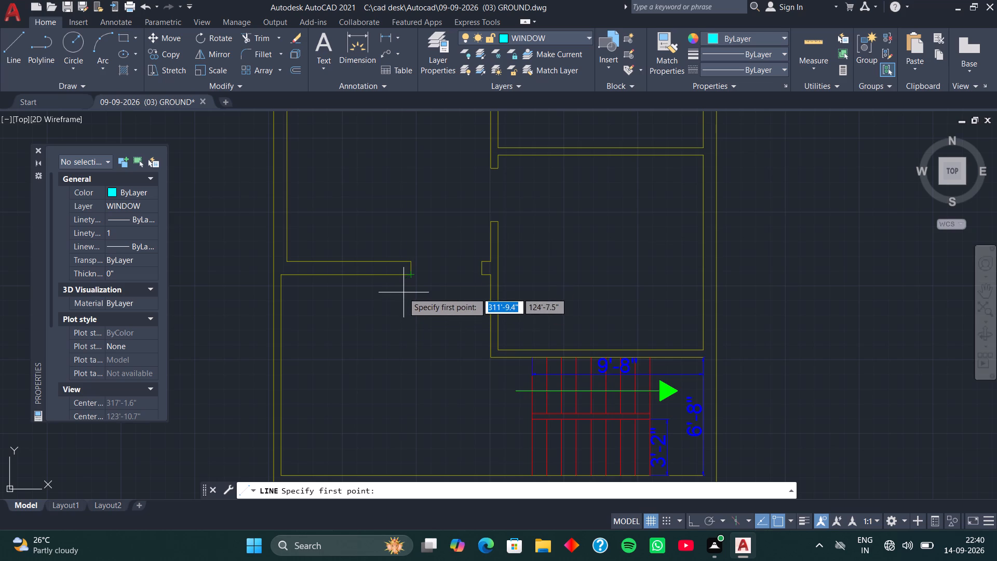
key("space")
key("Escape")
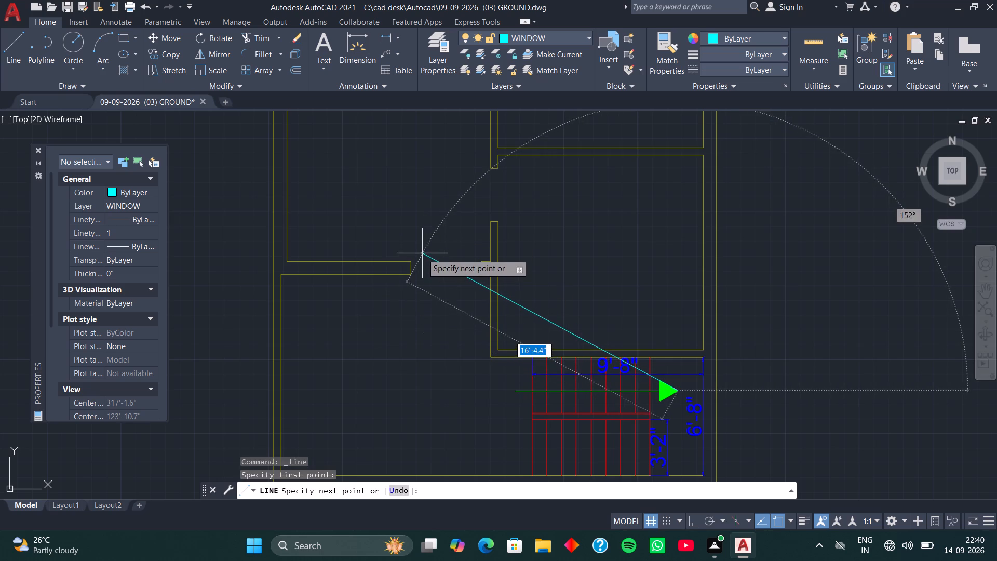
Make WALL the current layer and draw a 4' line along the lower wall face across the opening left of the staircase room.
left_click(585, 34)
left_click(545, 127)
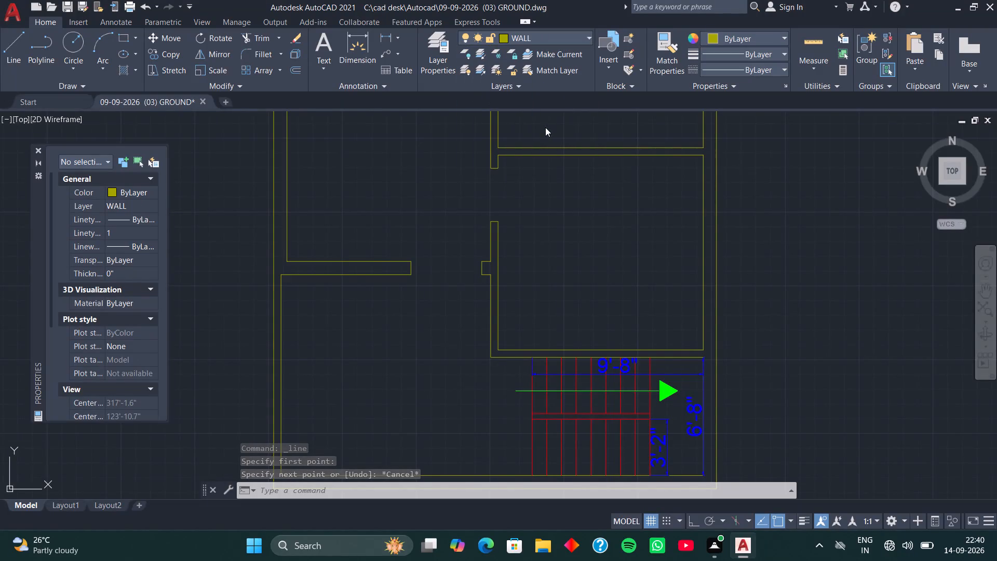
left_click(19, 48)
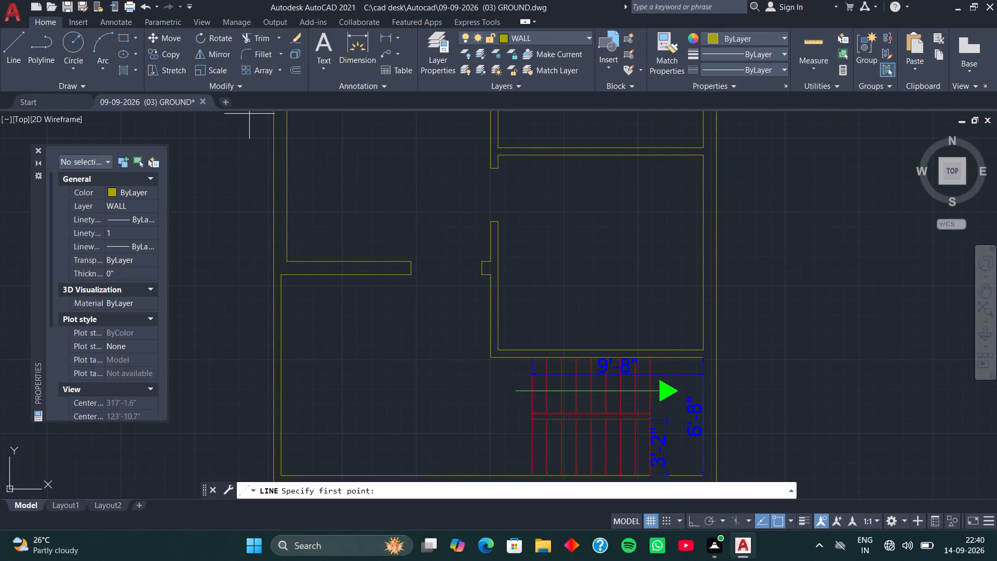
left_click(412, 276)
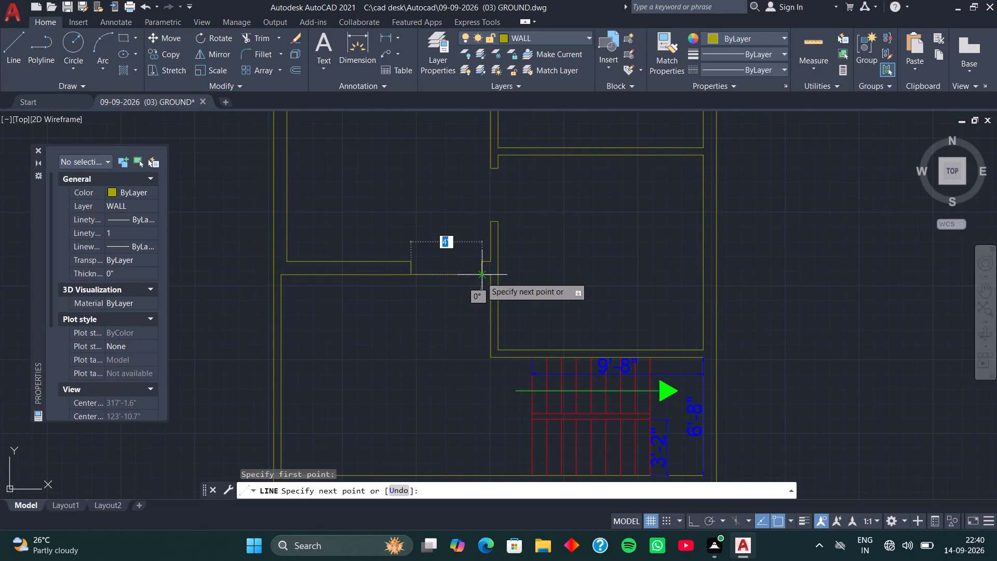
left_click(481, 277)
key("space")
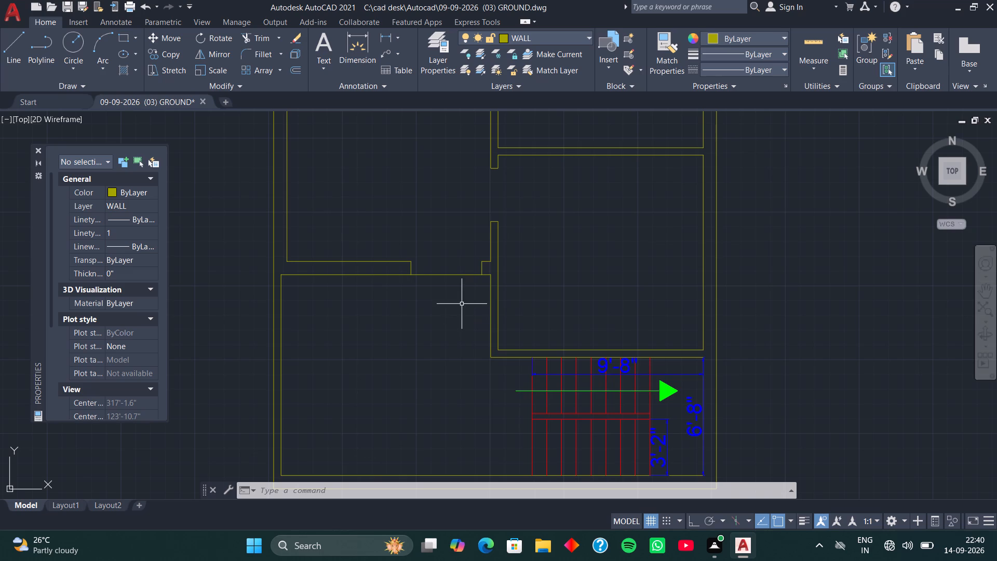
Draw a 3' vertical line across the door opening of the room directly above the staircase, along the wall's left face.
middle_click_drag(459, 228, 413, 290)
scroll(413, 290, "up", 1)
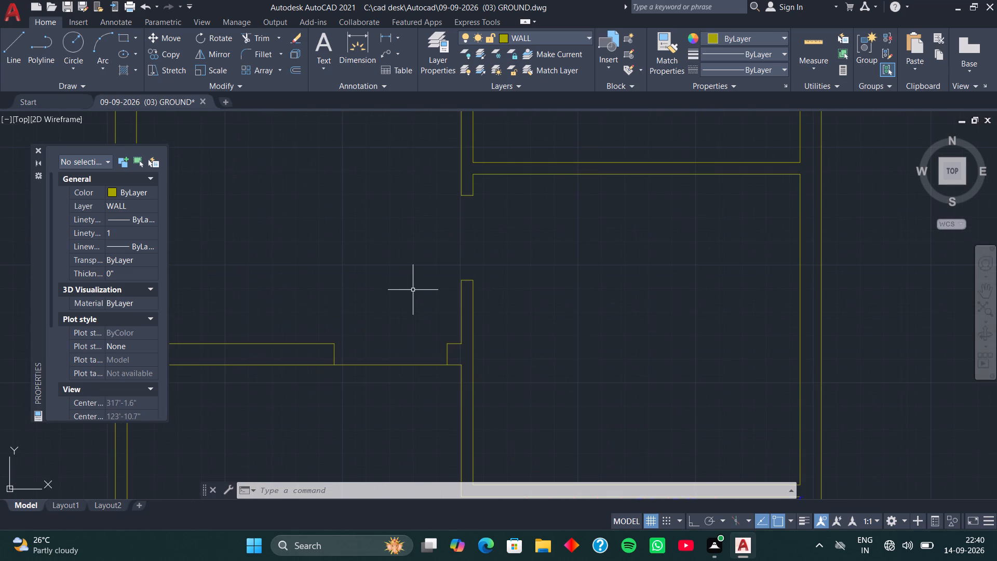
key("space")
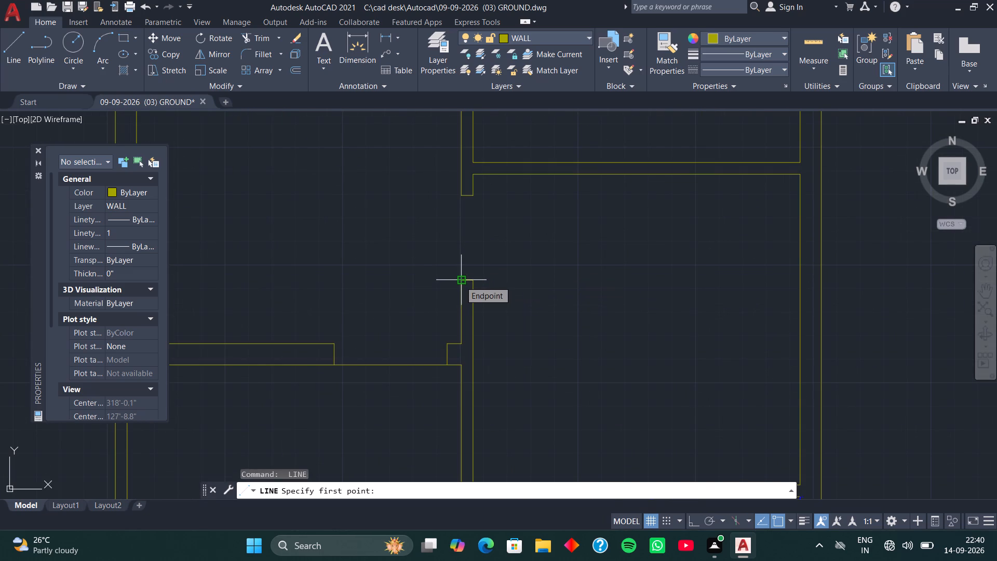
left_click(460, 281)
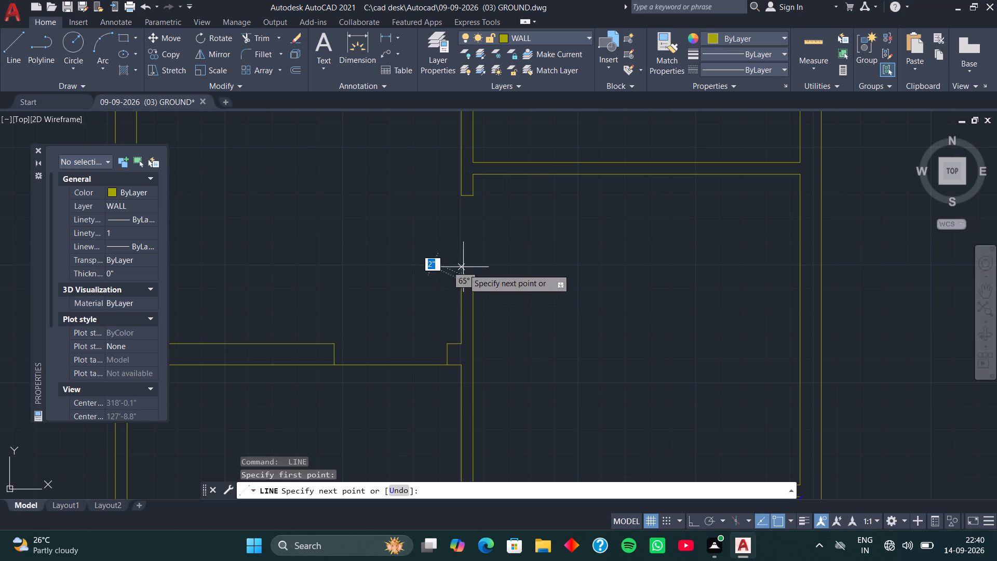
left_click(462, 197)
key("space")
Draw a vertical line across the door opening of the small left-hand room, along the wall's right face.
scroll(442, 211, "down", 2)
middle_click_drag(402, 190, 403, 308)
middle_click_drag(403, 265, 398, 314)
scroll(392, 260, "up", 2)
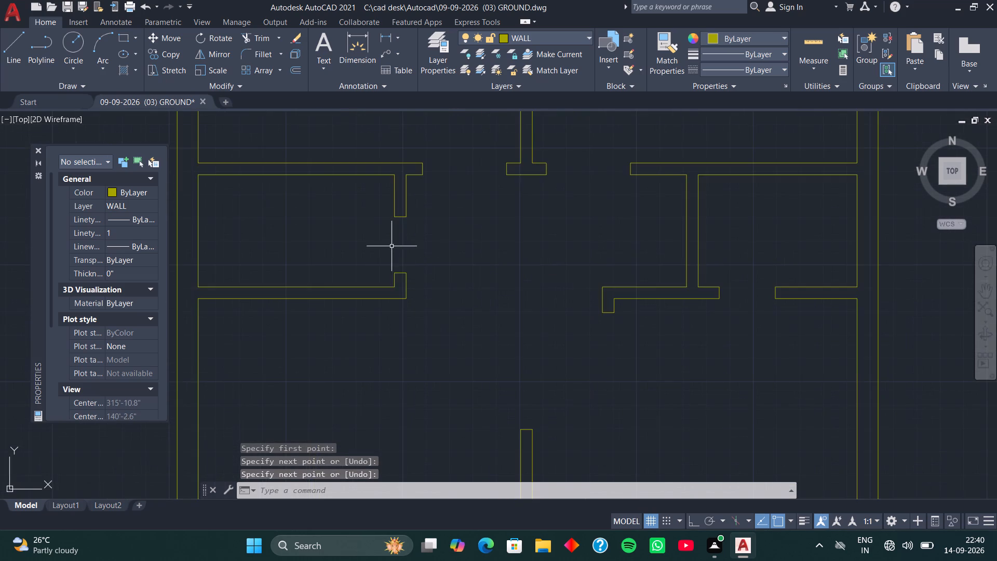
middle_click_drag(392, 238, 378, 263)
scroll(379, 270, "up", 2)
key("space")
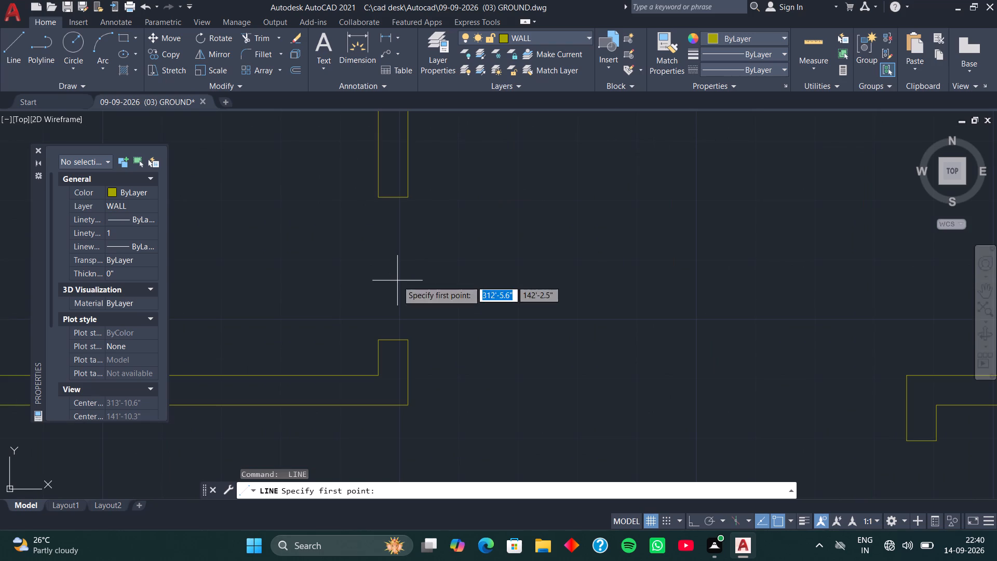
left_click(407, 196)
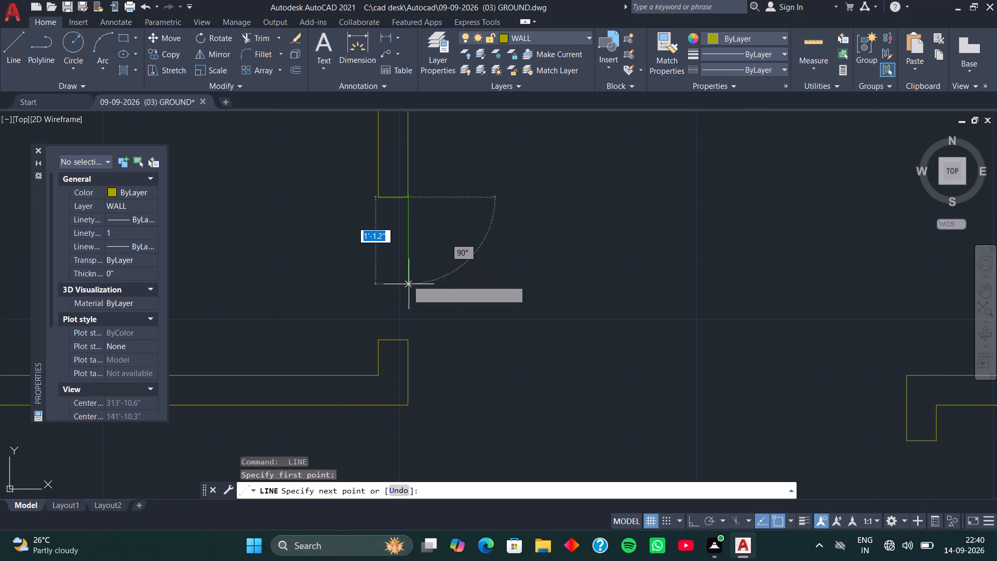
left_click(410, 339)
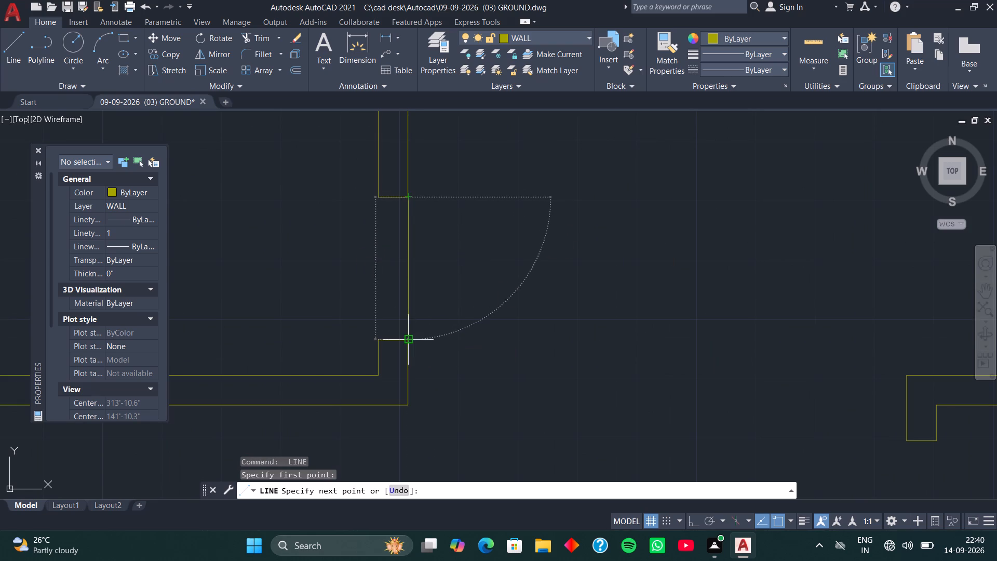
key("space")
Turn Ortho on and draw a horizontal line across the upper-left room's door opening, along the wall's lower face.
key("F8")
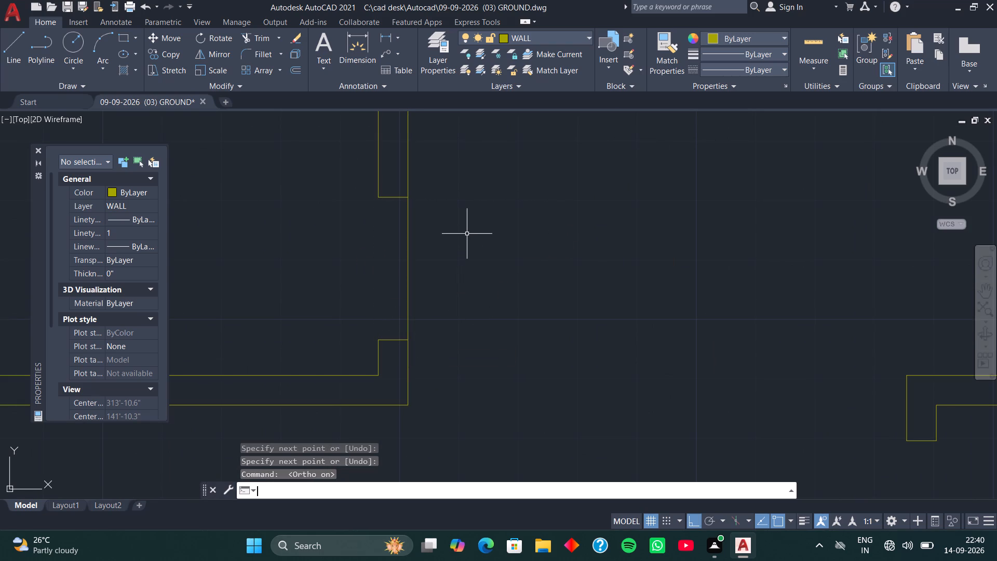
scroll(469, 231, "down", 1)
middle_click_drag(479, 204, 420, 316)
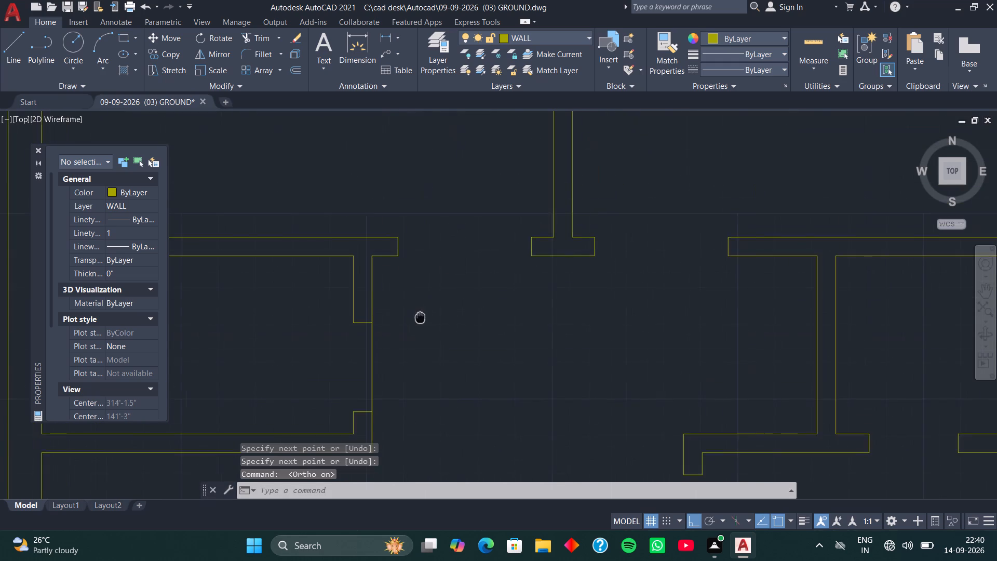
scroll(407, 275, "up", 2)
middle_click_drag(406, 272, 390, 295)
key("space")
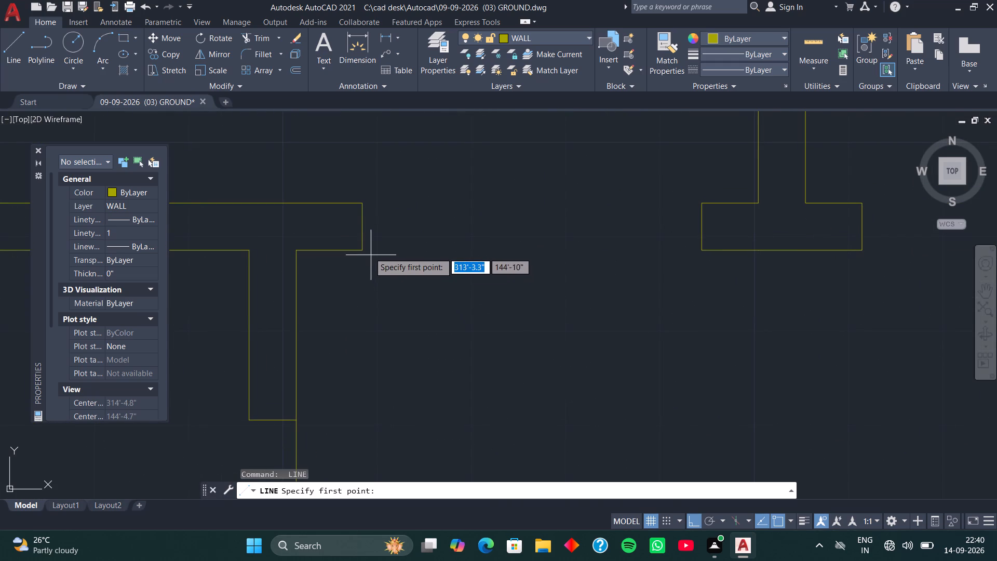
left_click(360, 251)
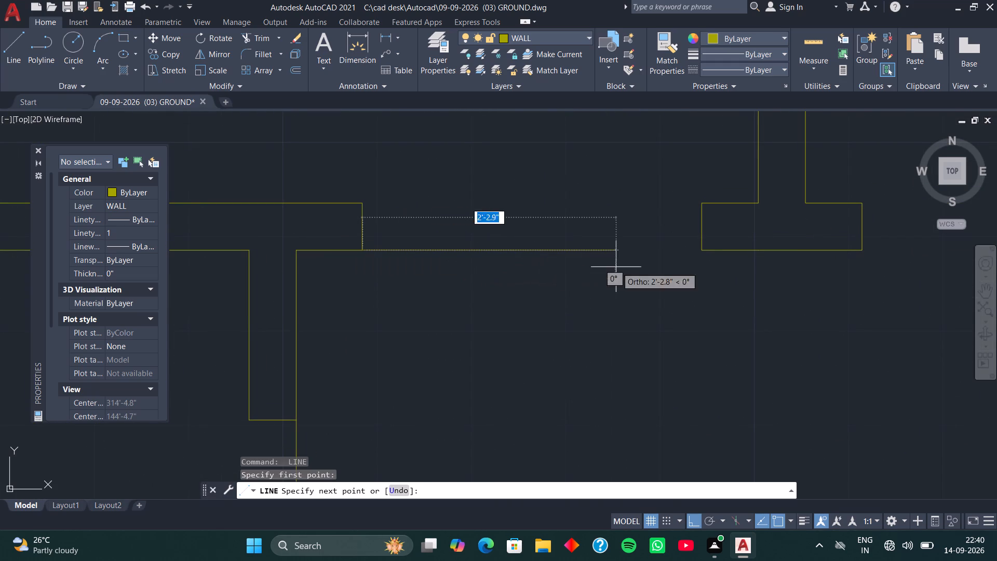
left_click(700, 251)
key("space")
Draw a 3' horizontal line across the upper-right room's door opening, along the wall's lower face.
scroll(699, 251, "down", 2)
middle_click_drag(695, 255, 372, 285)
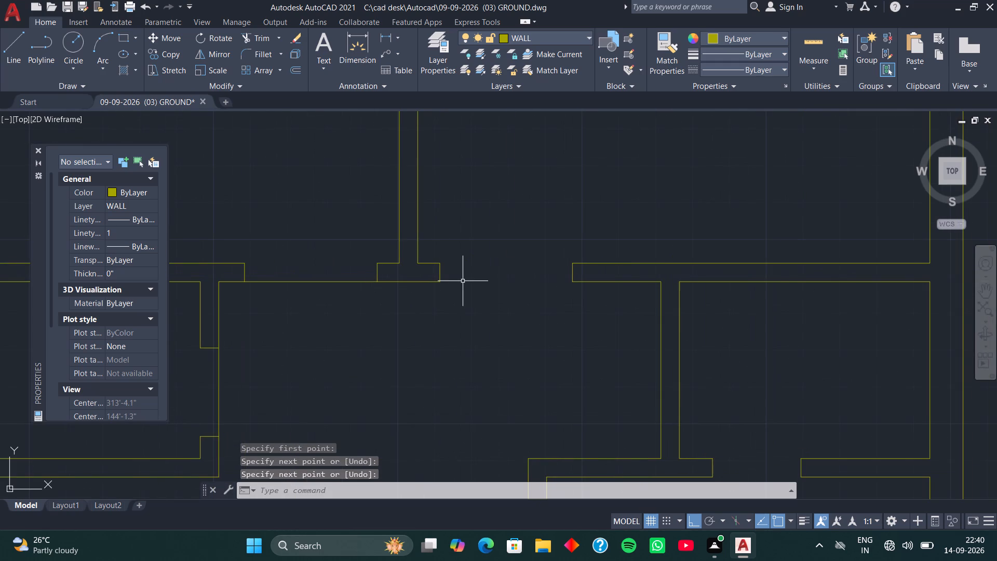
key("space")
left_click(441, 282)
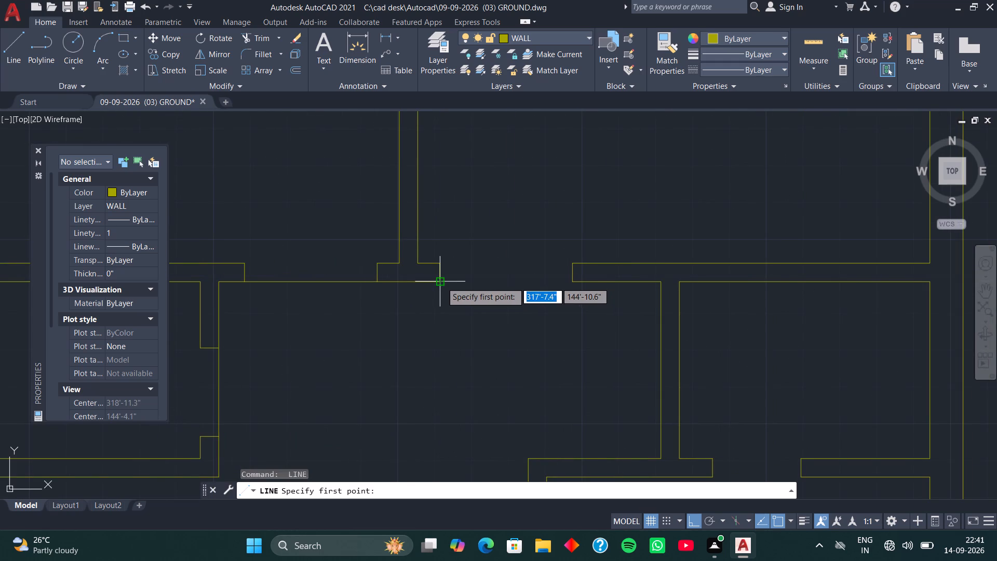
left_click(575, 282)
key("space")
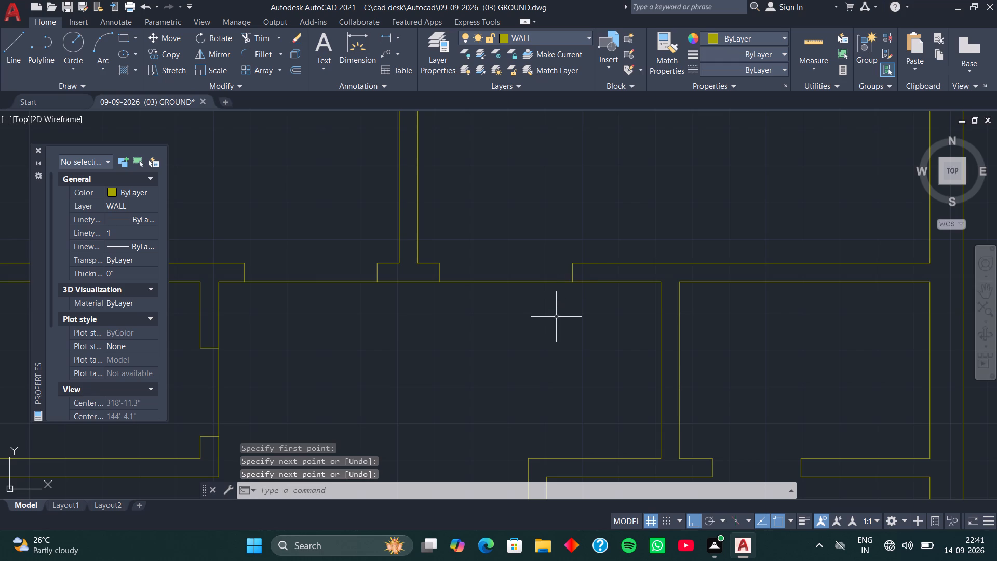
Draw a horizontal line across the door opening of the small right-hand room, along the wall's lower face.
middle_click_drag(571, 335, 510, 232)
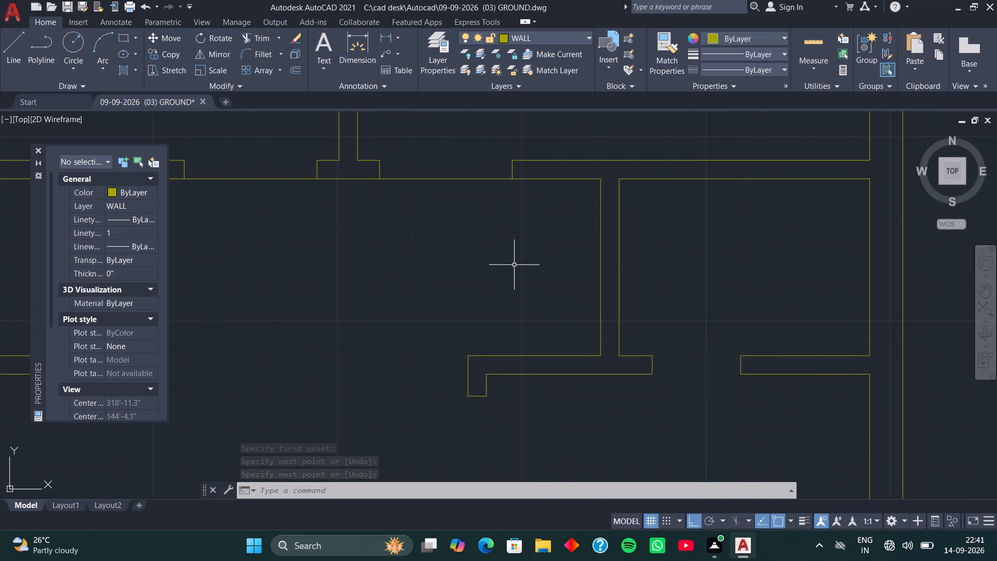
scroll(518, 286, "down", 1)
middle_click_drag(534, 336, 510, 223)
middle_click_drag(555, 260, 470, 275)
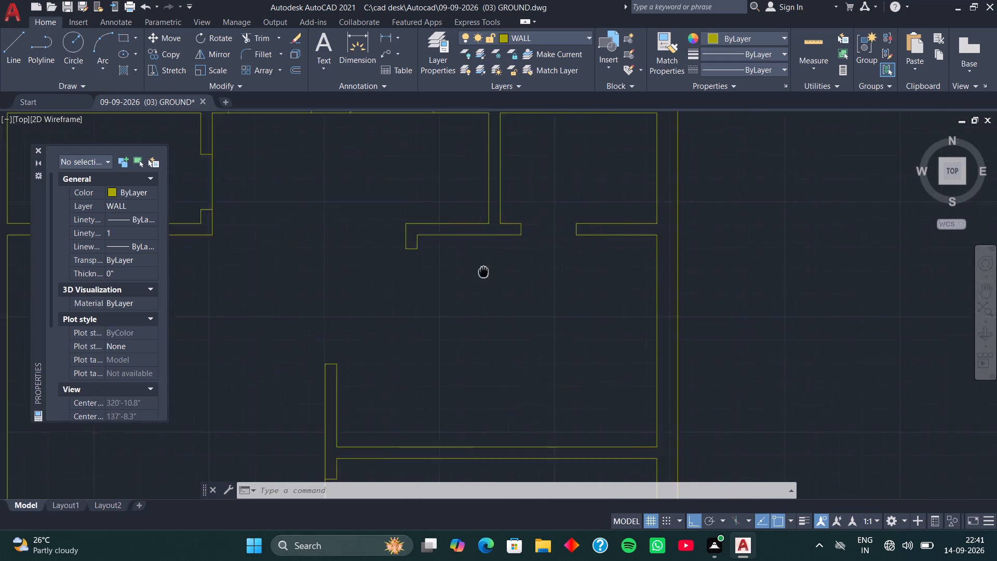
middle_click_drag(470, 275, 421, 310)
middle_click_drag(453, 299, 413, 302)
key("space")
scroll(416, 297, "up", 2)
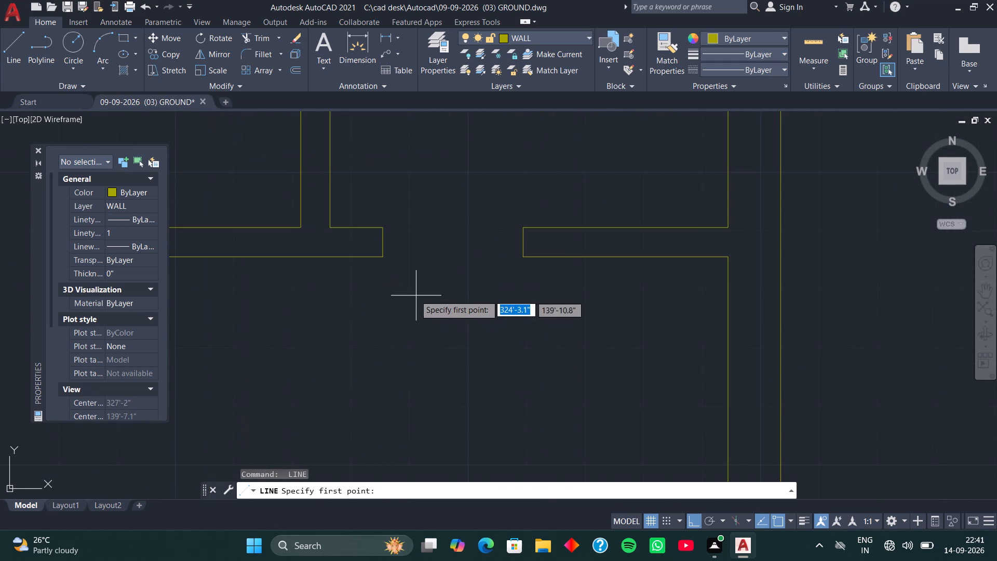
left_click(384, 259)
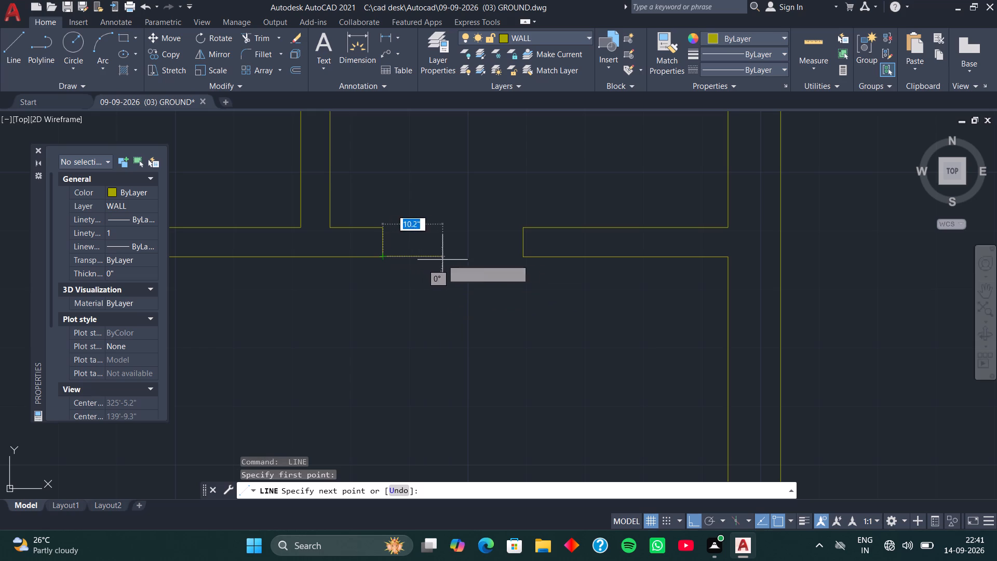
left_click(524, 258)
key("space")
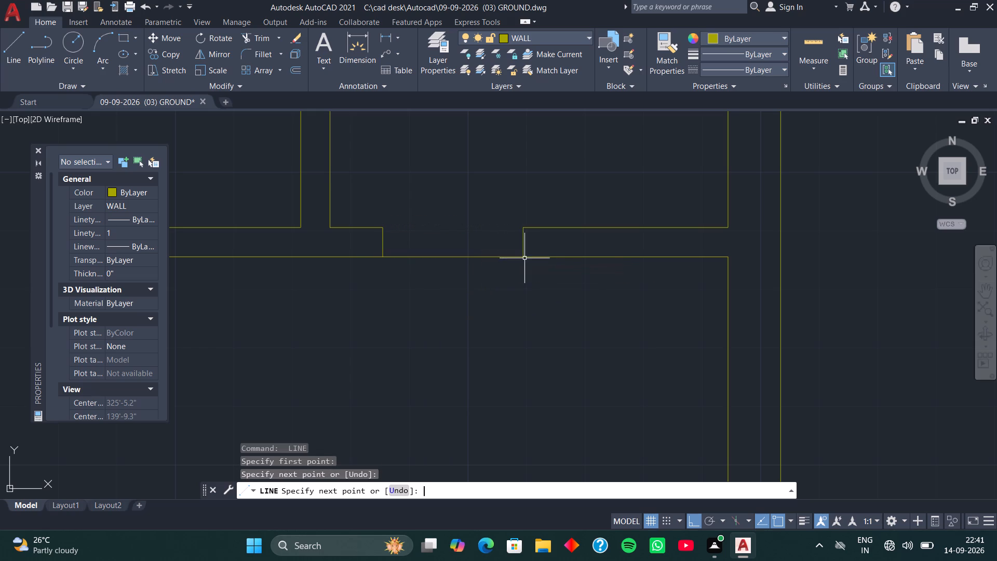
Examine the whole ground floor plan for the closed door openings and the gaps still open in the walls.
scroll(510, 283, "down", 3)
middle_click_drag(483, 323, 518, 191)
scroll(507, 236, "down", 1)
middle_click_drag(485, 300, 494, 275)
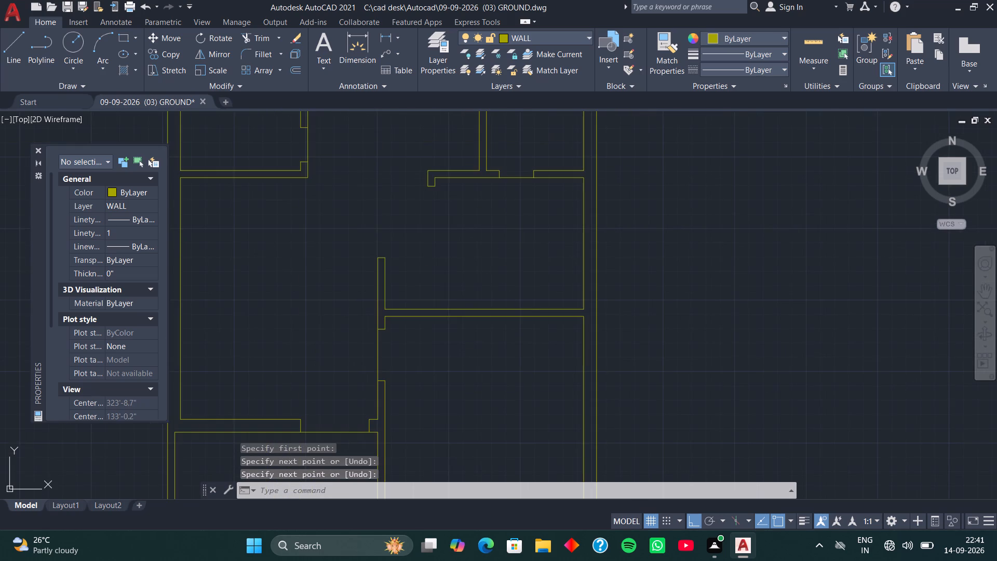
middle_click_drag(494, 275, 542, 201)
scroll(507, 263, "down", 1)
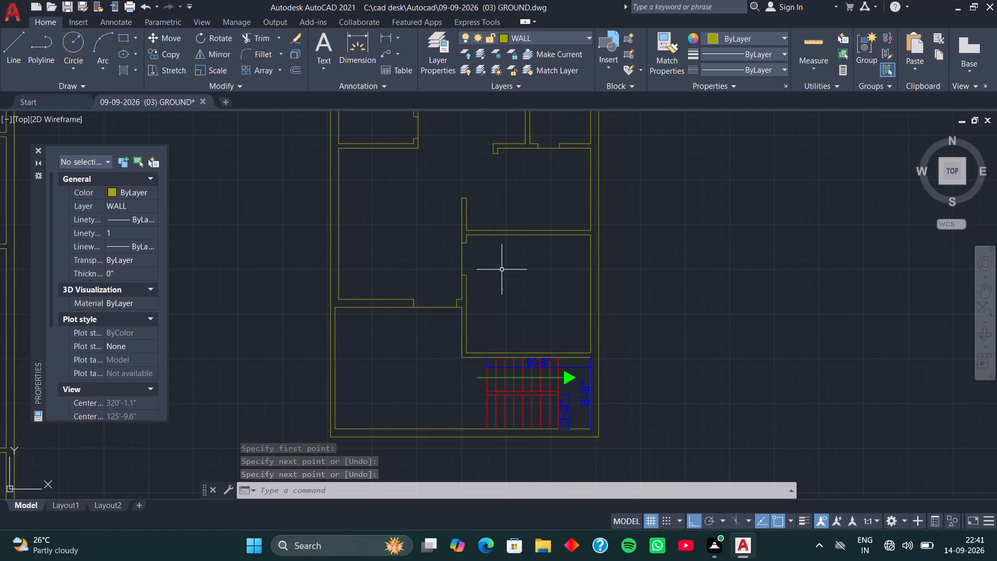
middle_click_drag(444, 242, 477, 352)
middle_click_drag(469, 249, 440, 344)
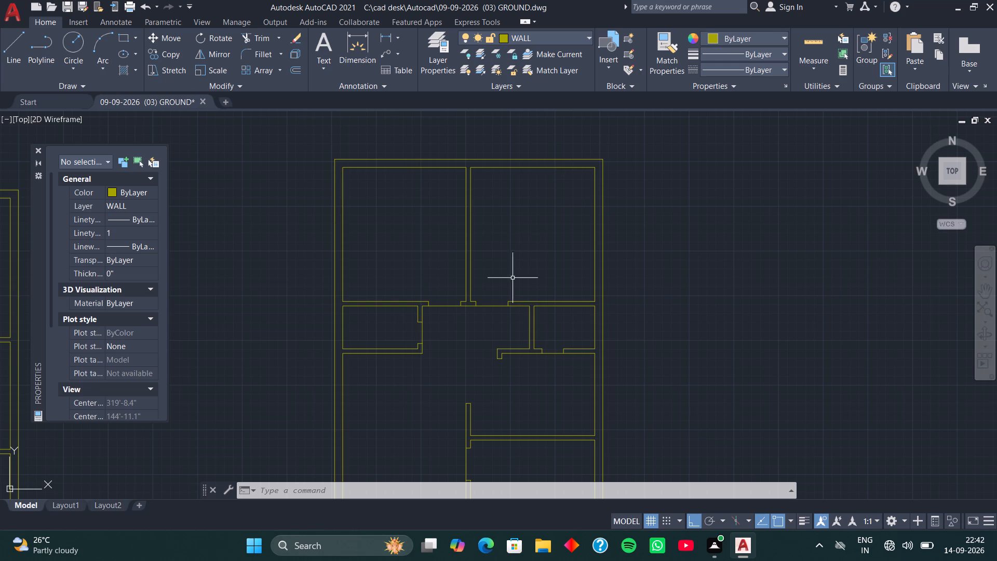
middle_click_drag(497, 337, 492, 278)
scroll(496, 277, "down", 1)
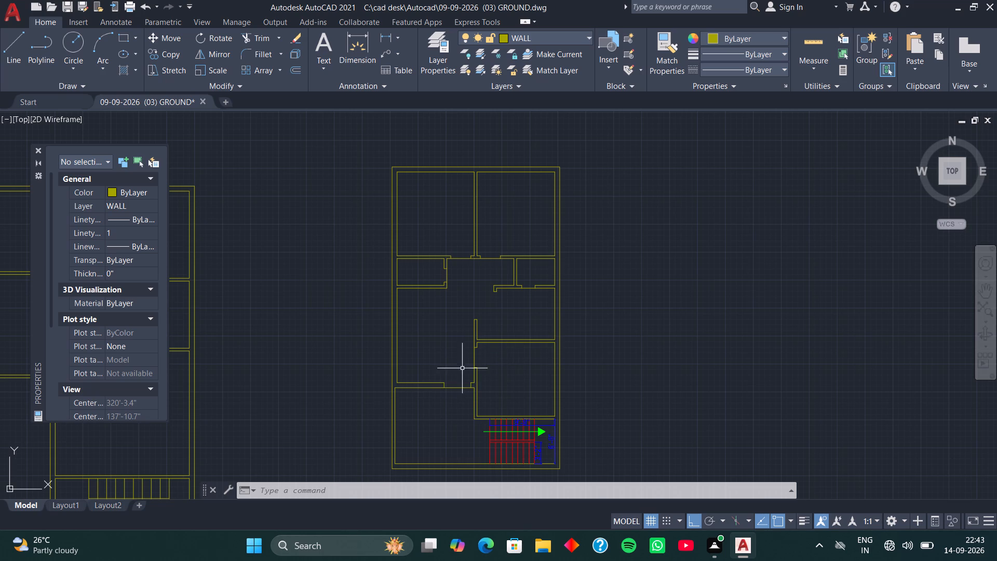
Make DOOR the current layer.
scroll(434, 285, "up", 2)
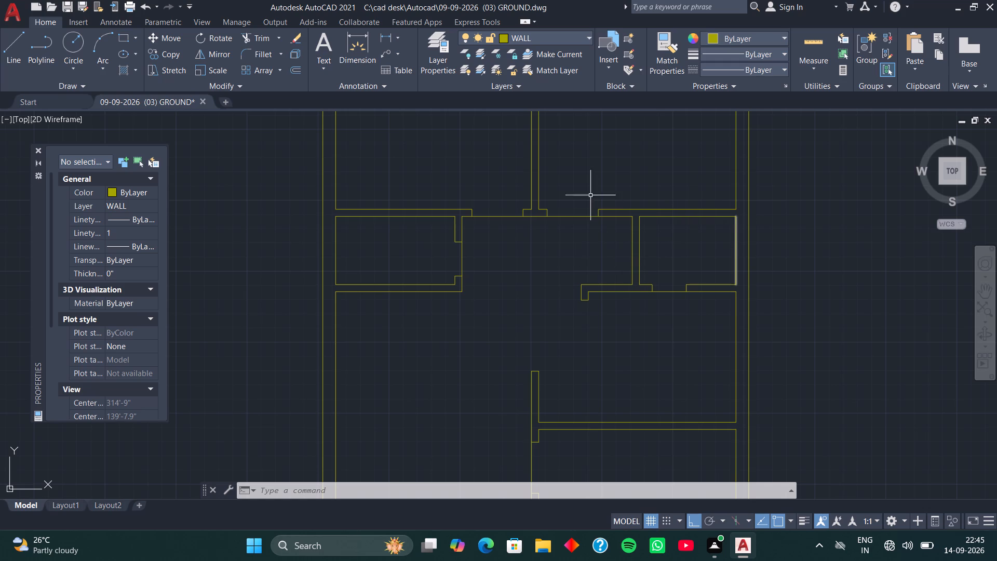
left_click(587, 34)
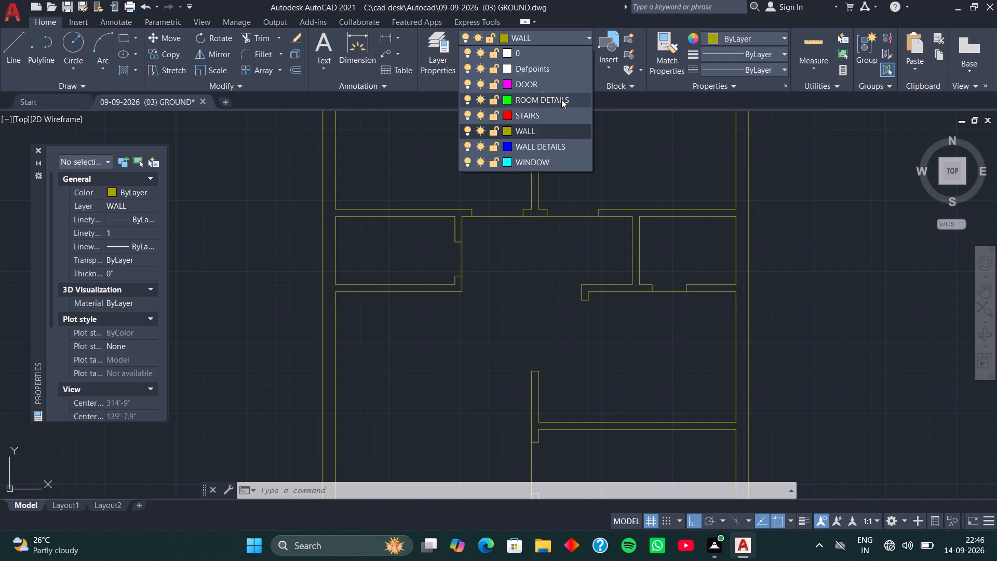
left_click(559, 79)
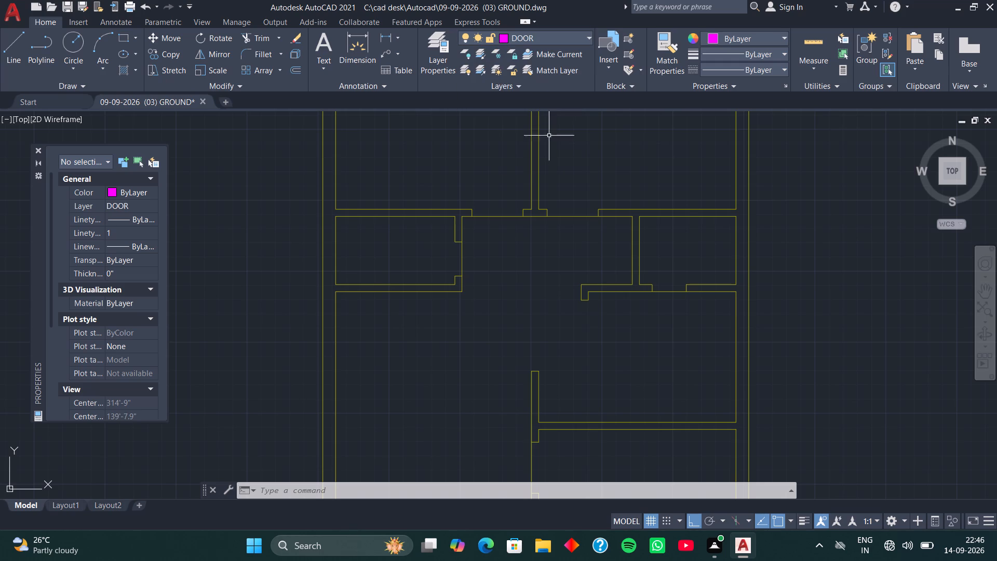
Insert the Door - Imperial and Toilet - Imperial blocks from the tool palettes into the empty area east of the plan.
key("t")
key("p")
key("space")
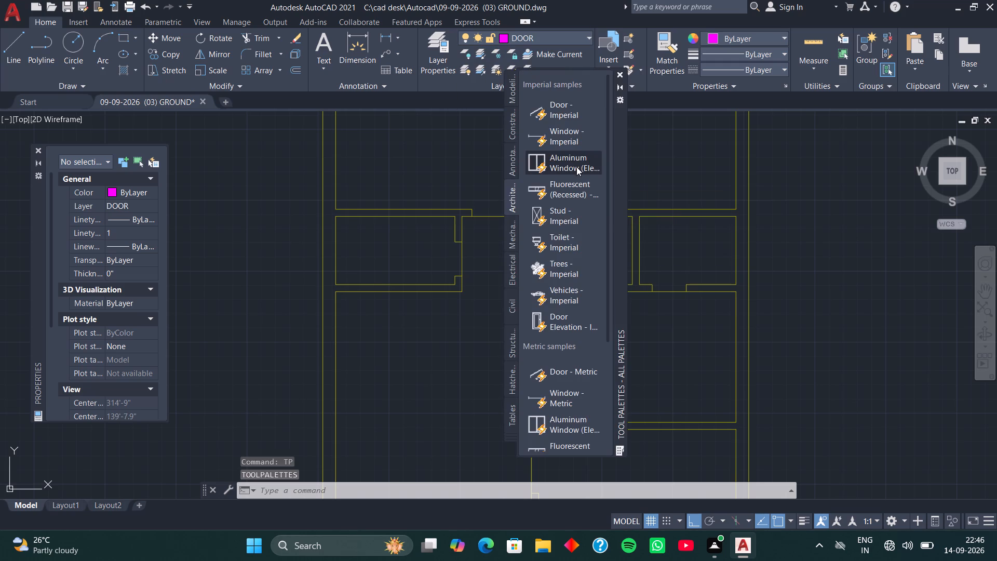
left_click_drag(559, 110, 806, 258)
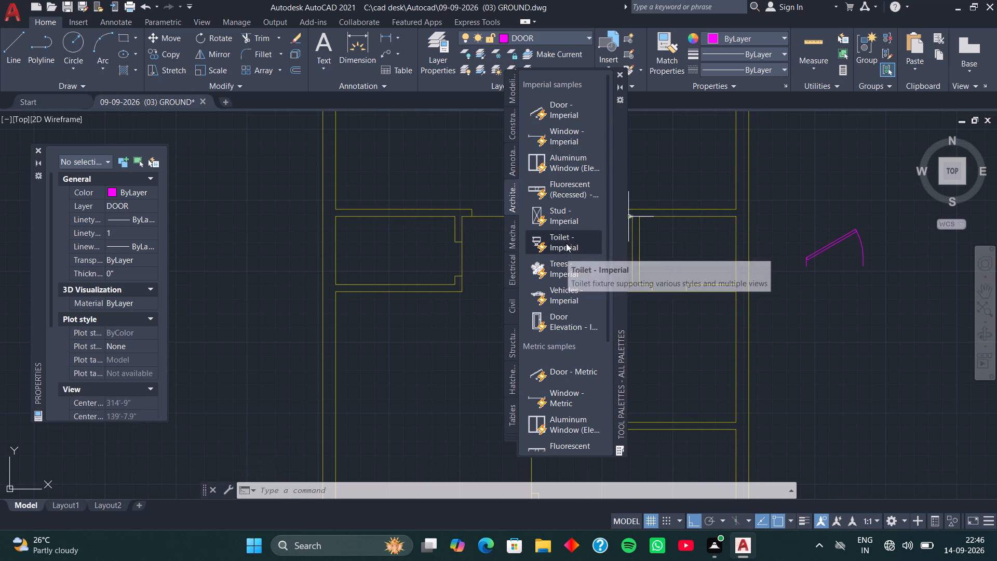
left_click_drag(566, 243, 848, 348)
key("space")
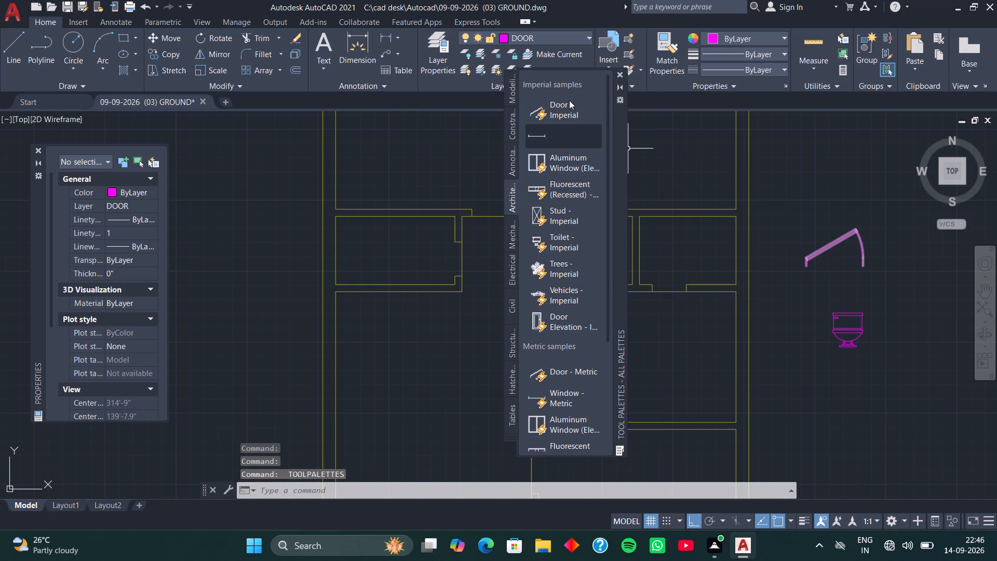
left_click(618, 74)
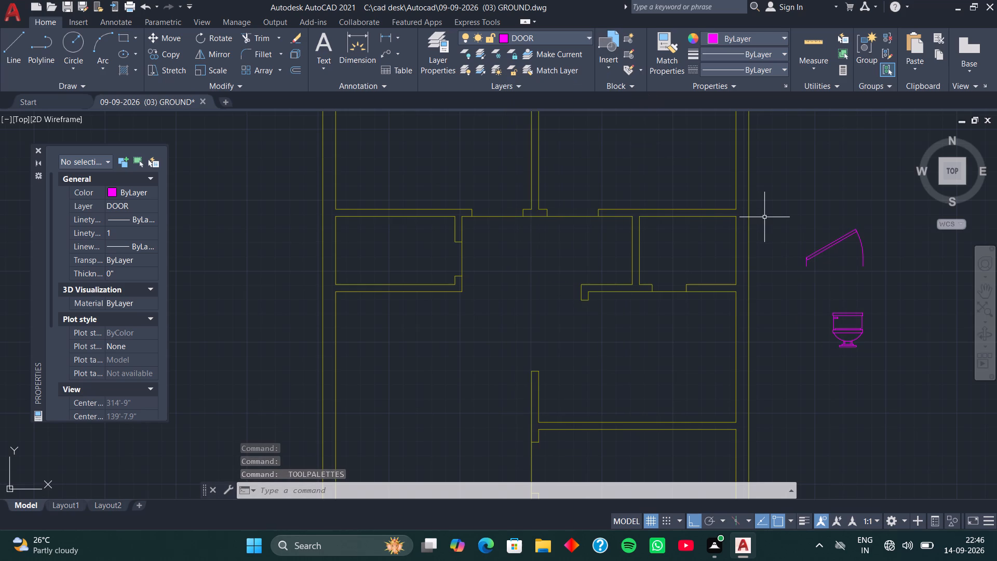
Set the door block's opening angle to Open 90º.
middle_click_drag(850, 221, 782, 236)
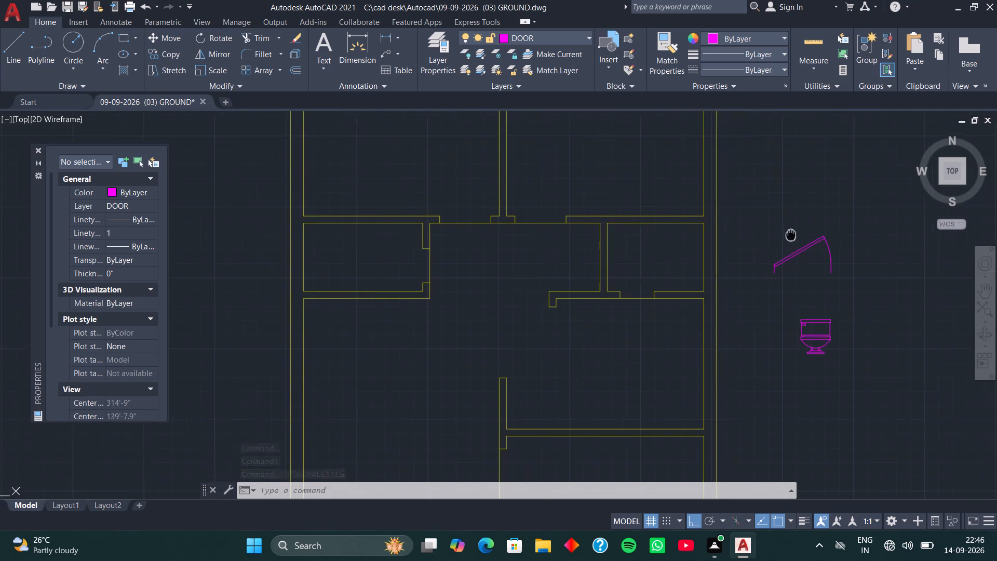
middle_click_drag(782, 236, 734, 240)
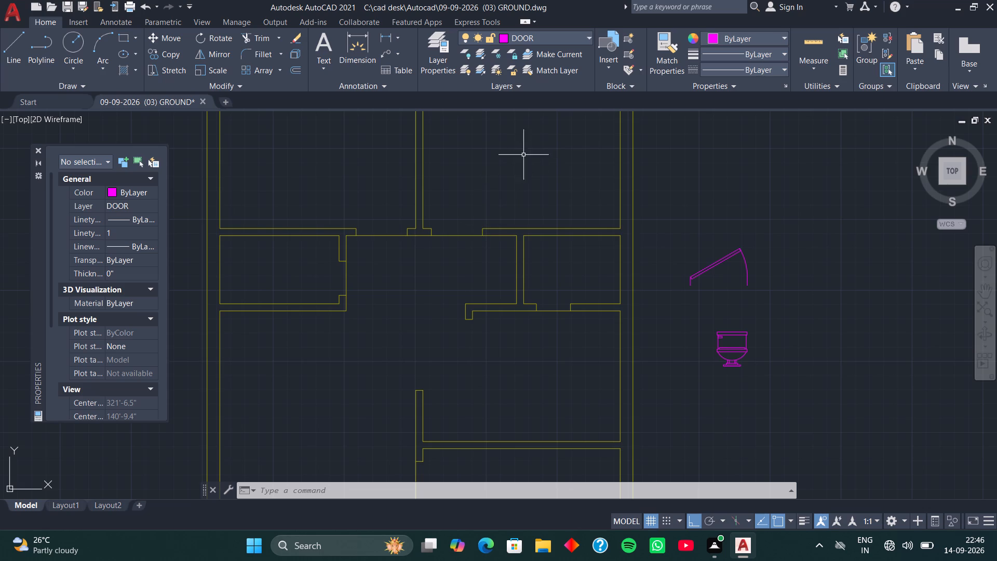
left_click(728, 256)
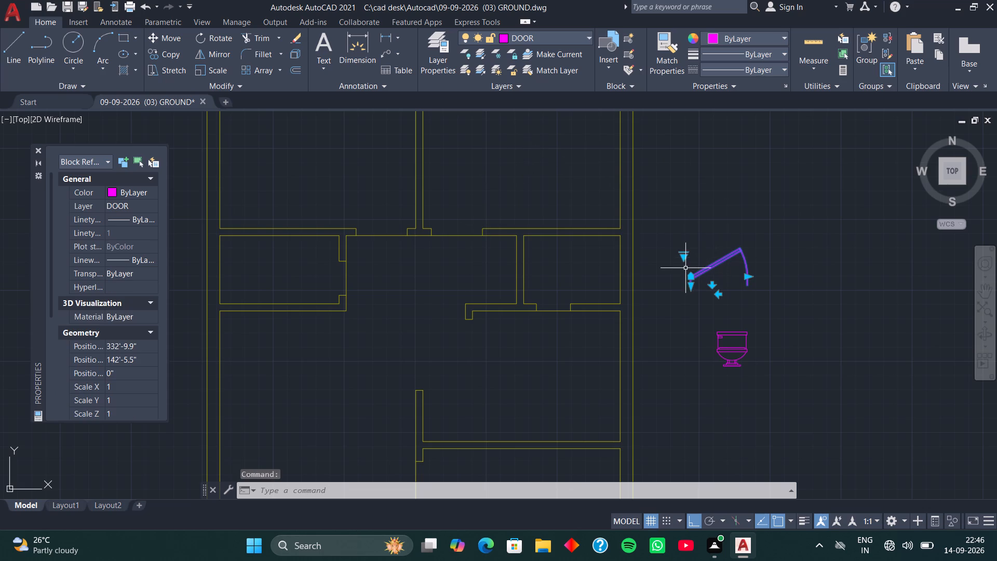
left_click(684, 258)
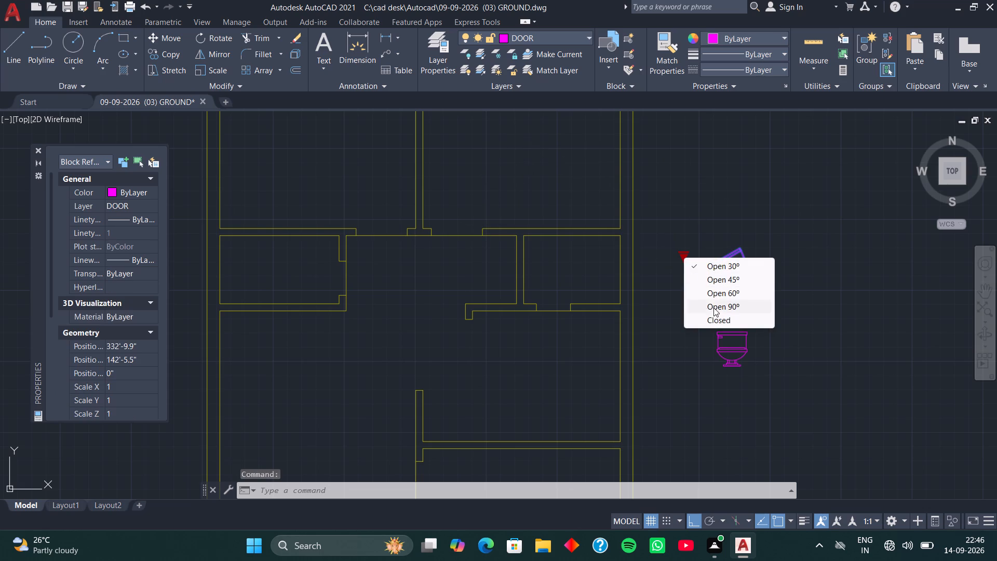
left_click(713, 308)
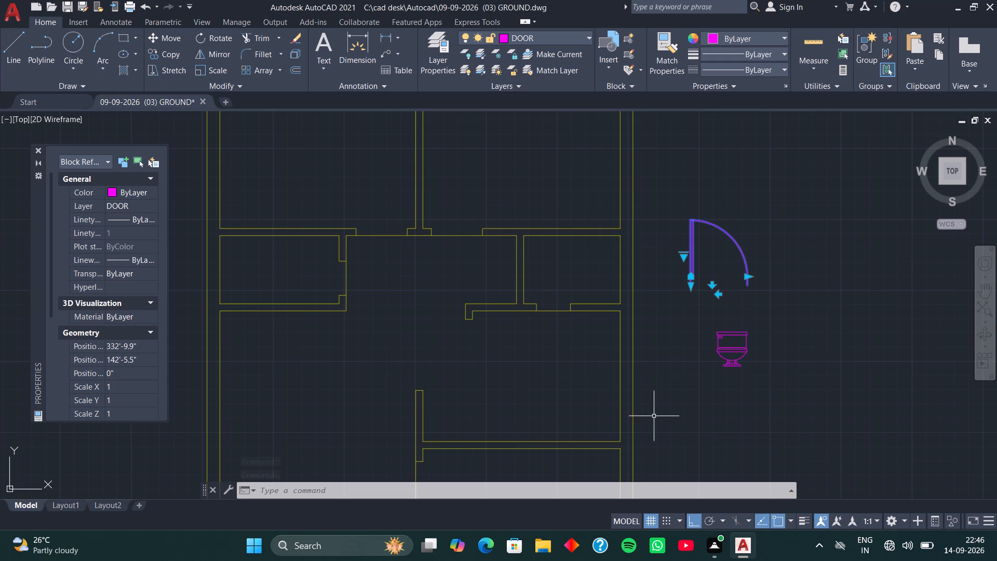
key("Escape")
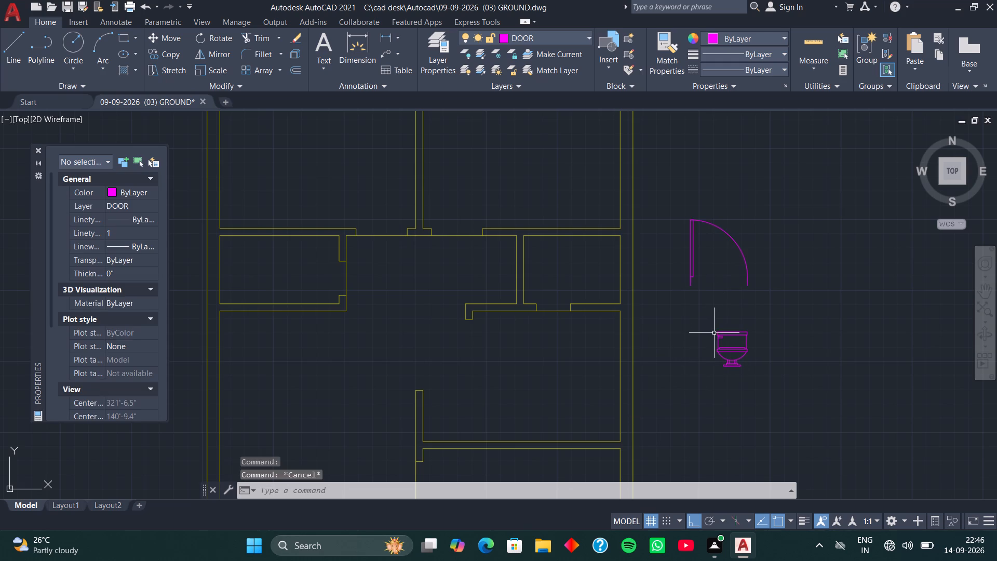
Switch the toilet block beside the plan to its plan view.
left_click(718, 336)
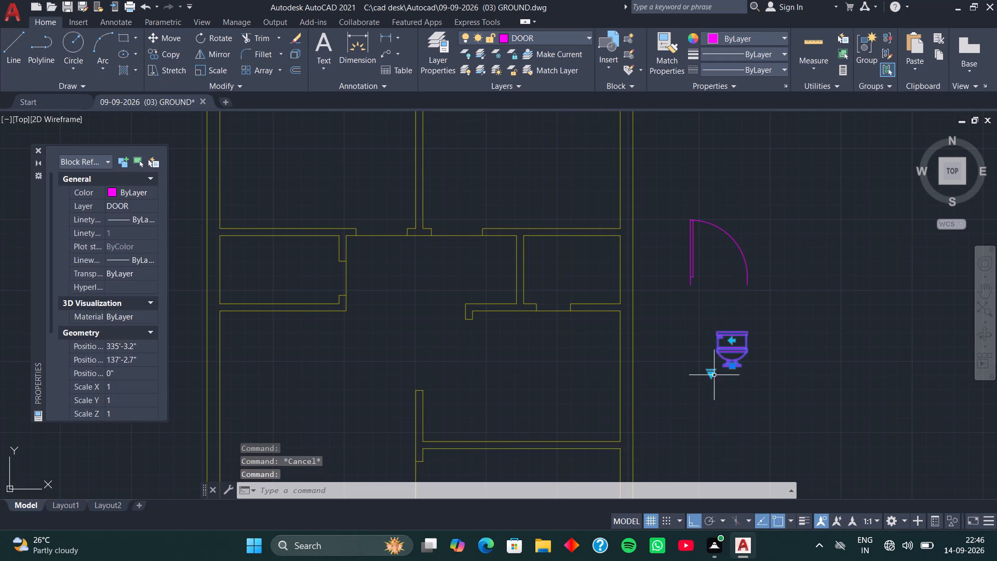
left_click(713, 375)
left_click(742, 395)
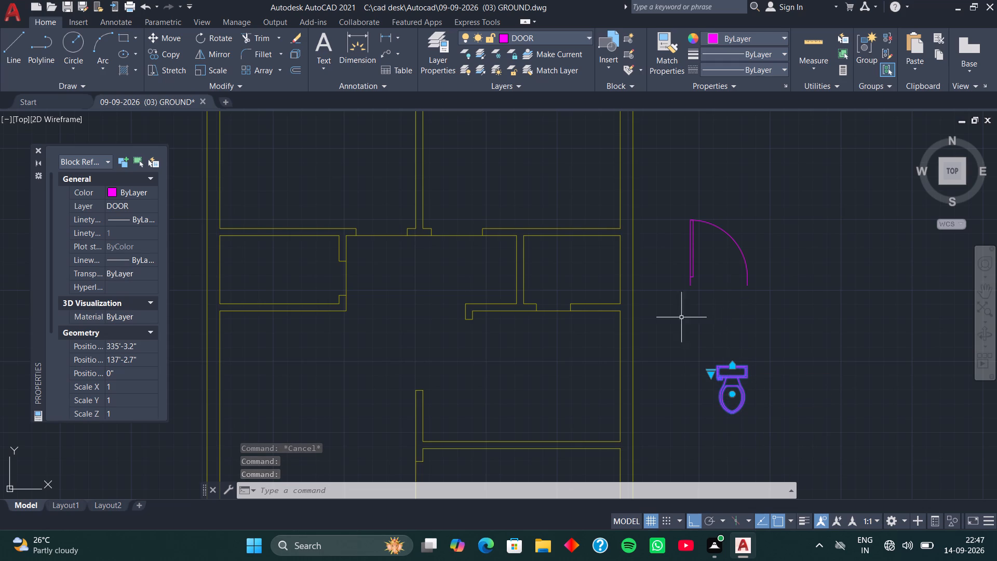
key("Escape")
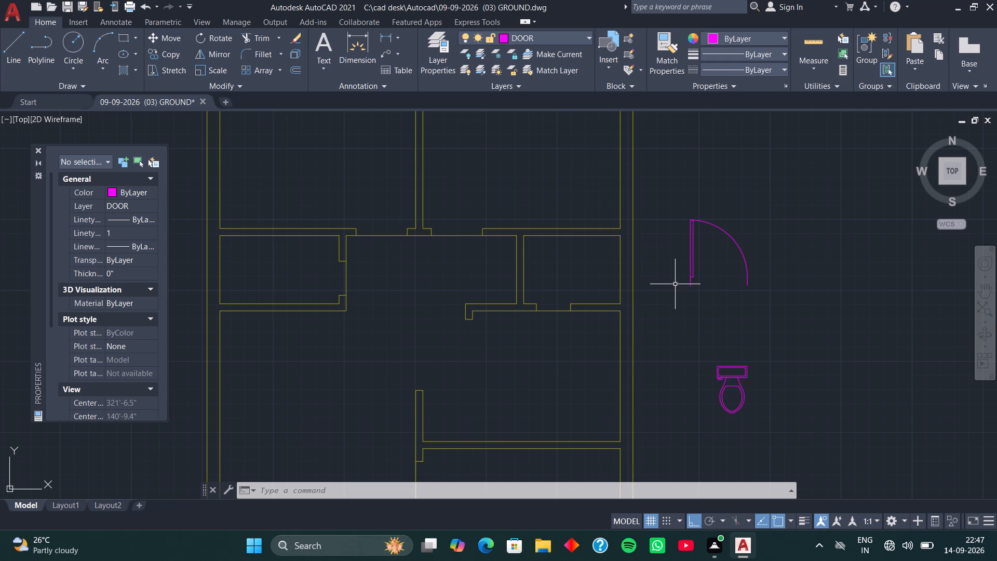
With Ortho off, move the door block by its lower hinge-side endpoint onto the lower west corner of the upper-right room's door opening.
left_click(690, 271)
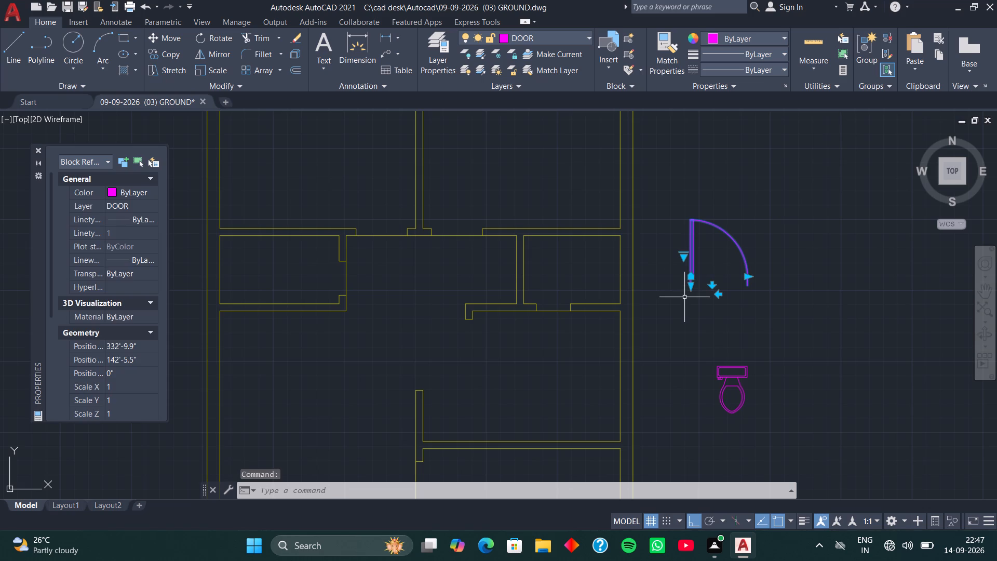
key("m")
key("space")
scroll(684, 296, "up", 2)
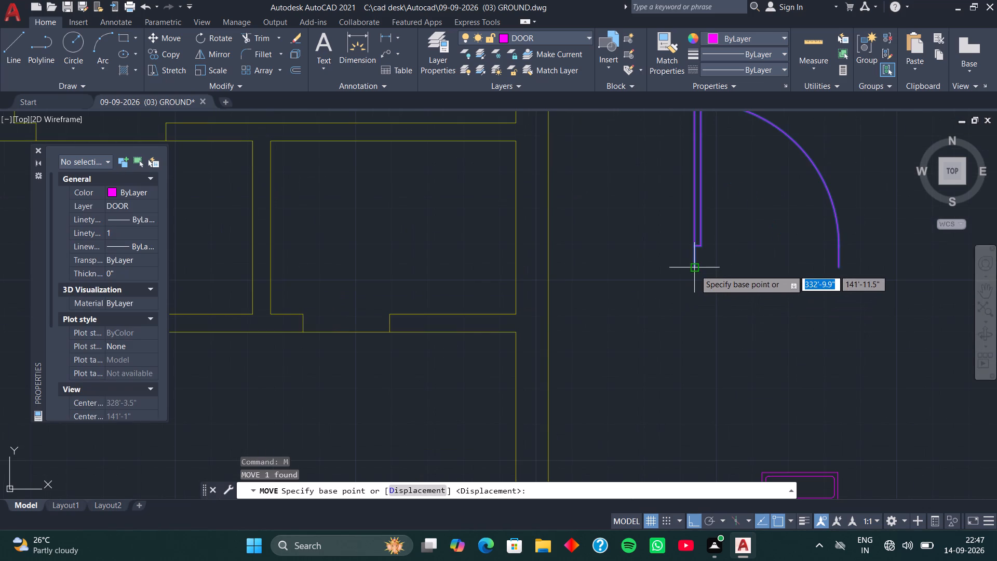
left_click(695, 267)
scroll(566, 285, "down", 2)
middle_click_drag(517, 288, 559, 342)
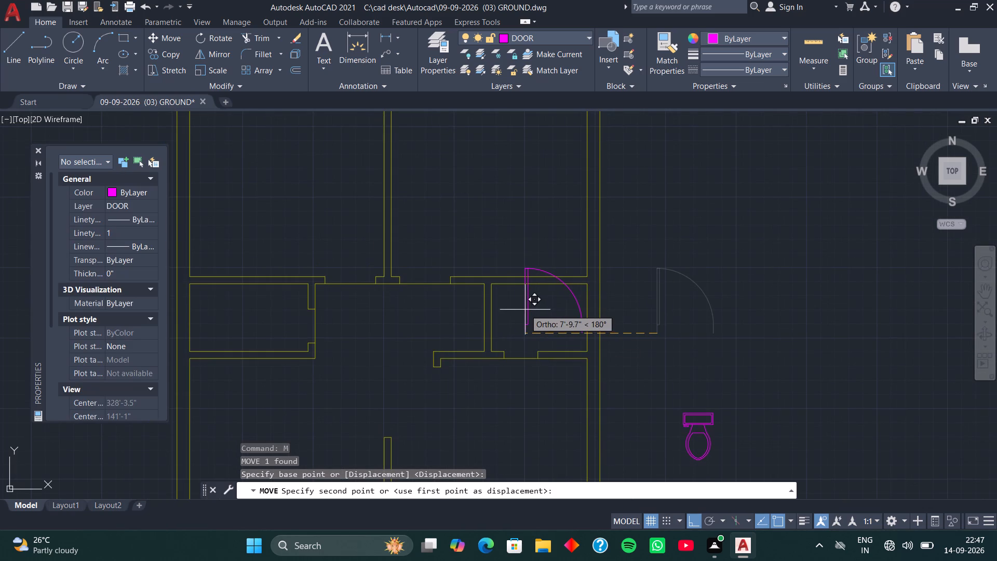
key("F8")
scroll(448, 286, "up", 3)
middle_click_drag(364, 282, 484, 277)
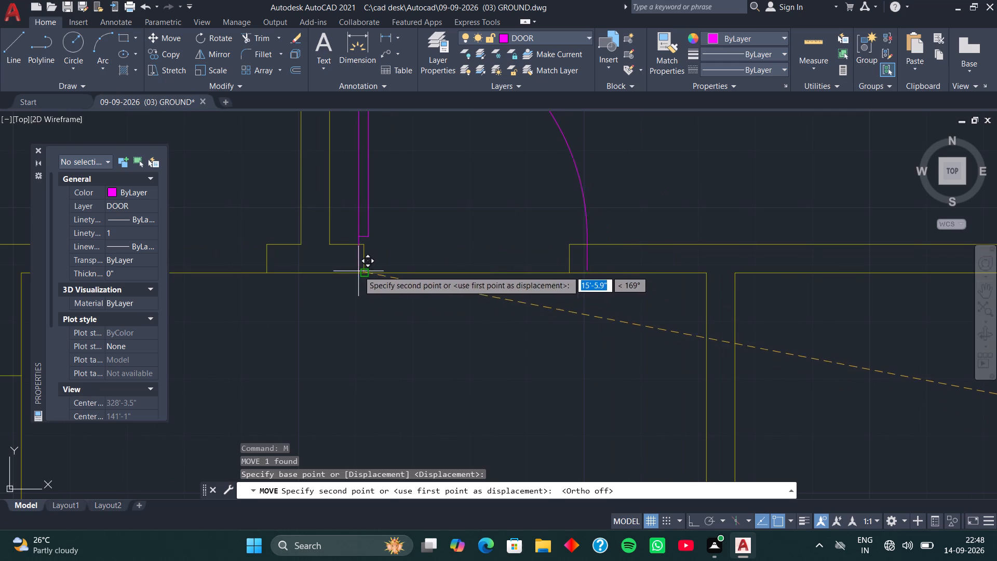
left_click(365, 273)
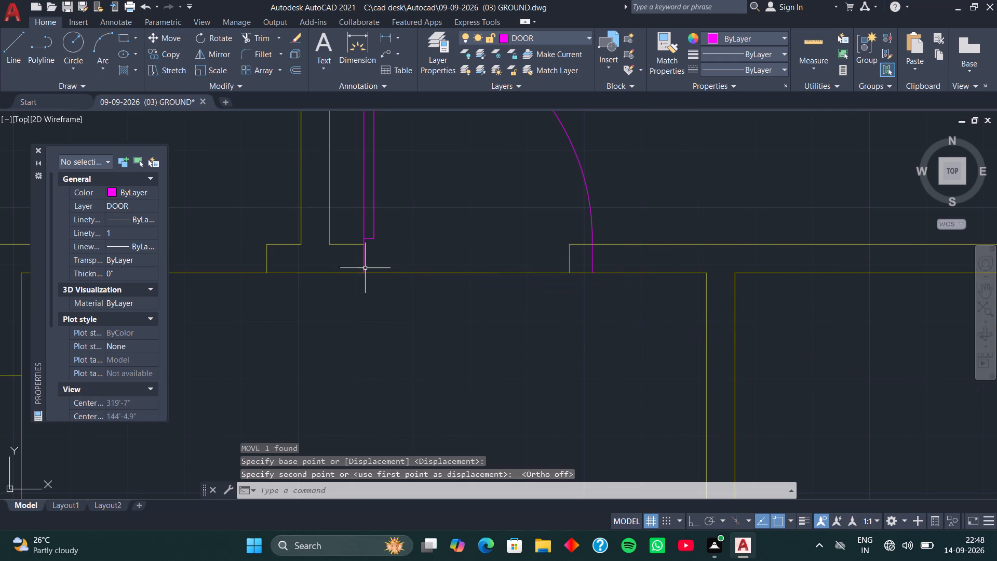
Scale the door block by reference from its hinge corner so its width fits the upper-right room's door opening.
left_click(371, 238)
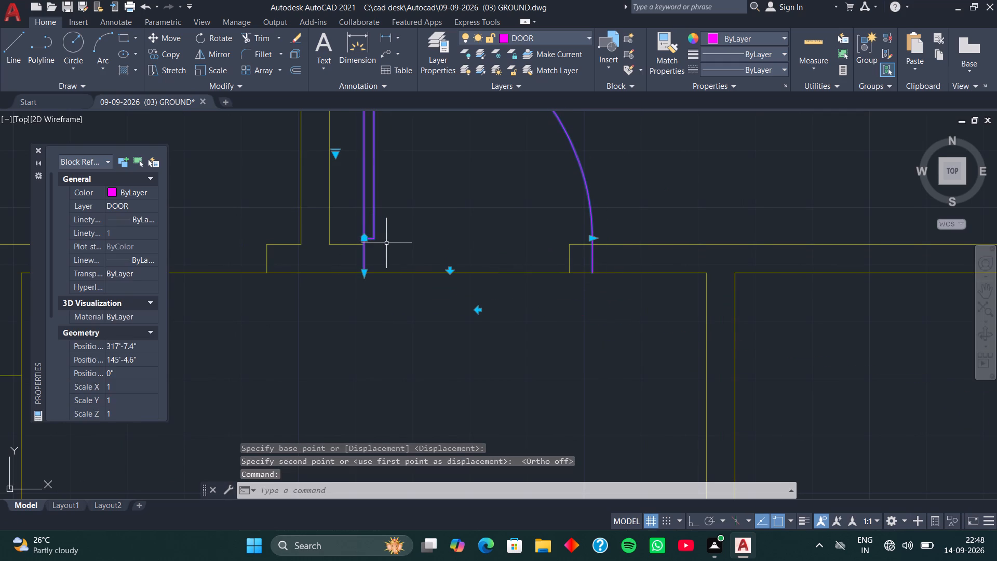
type("SC")
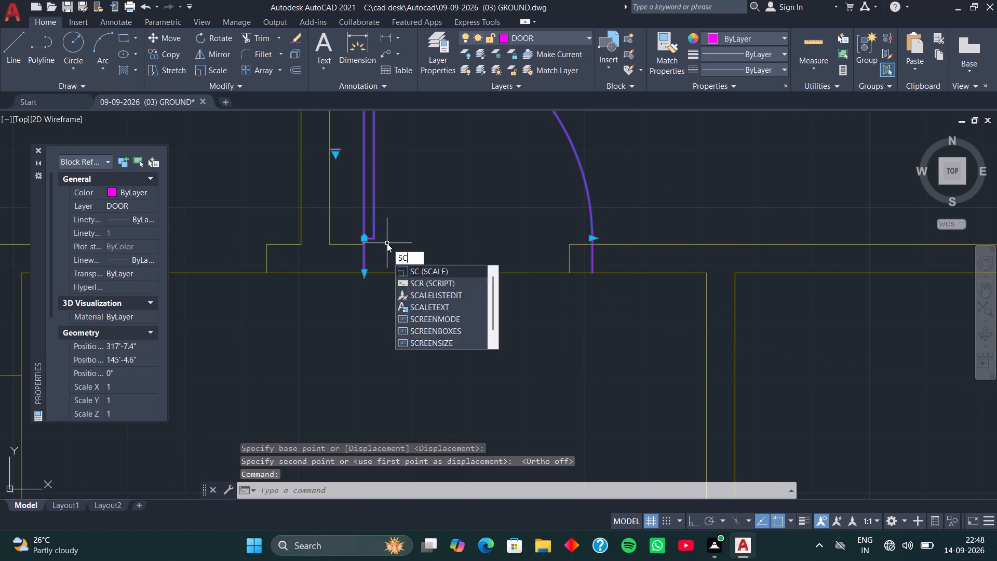
key("space")
left_click(366, 275)
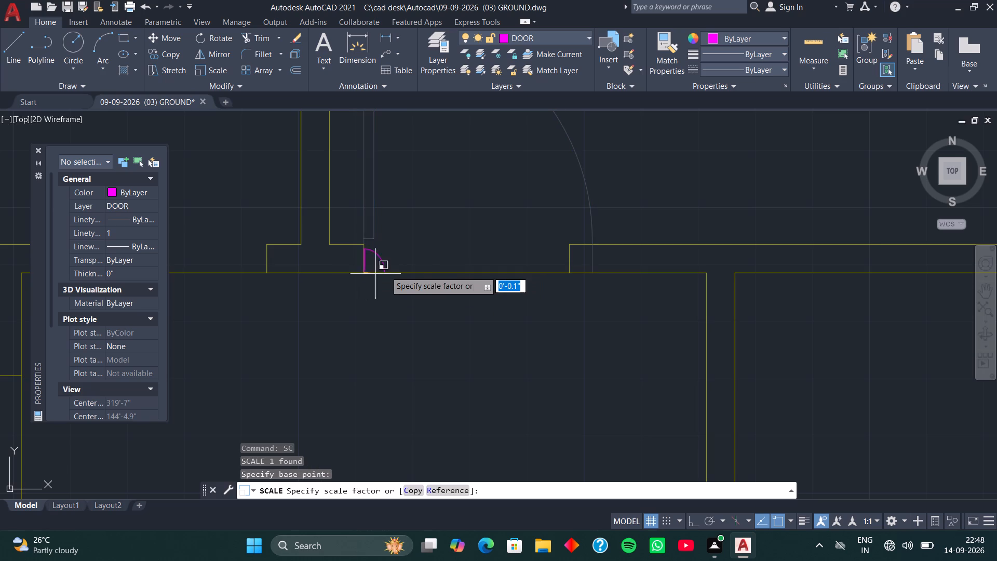
type("R")
key("space")
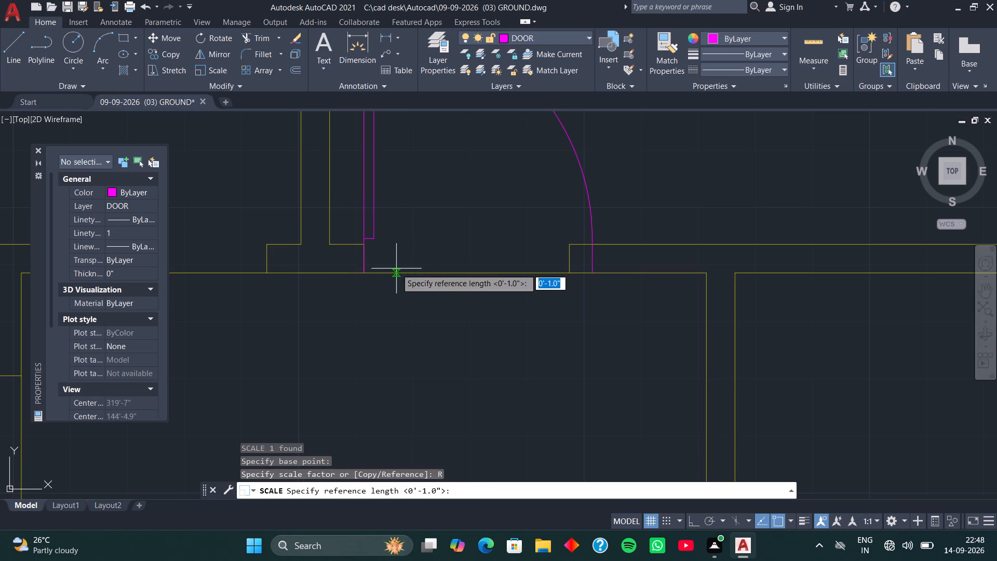
left_click(362, 273)
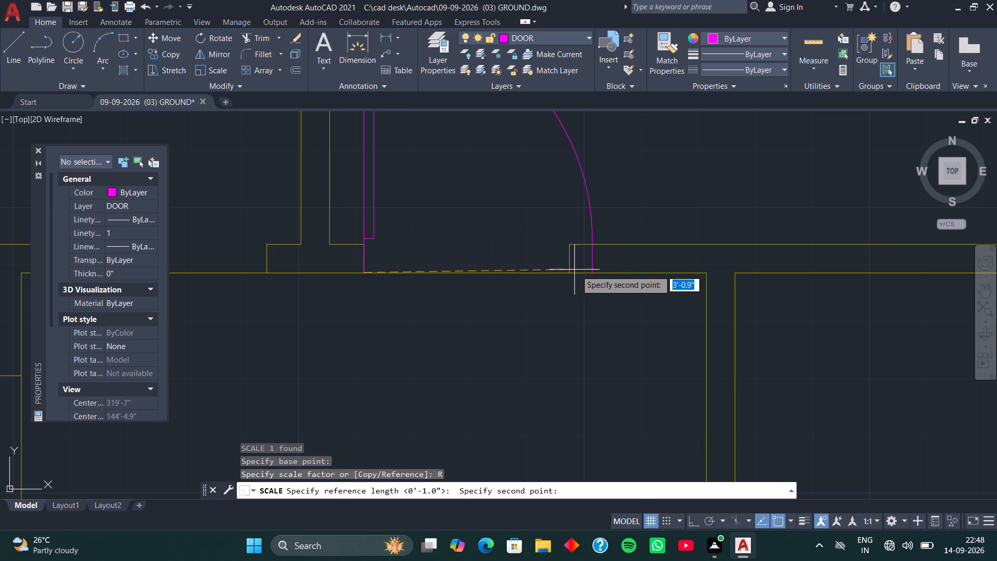
left_click(592, 273)
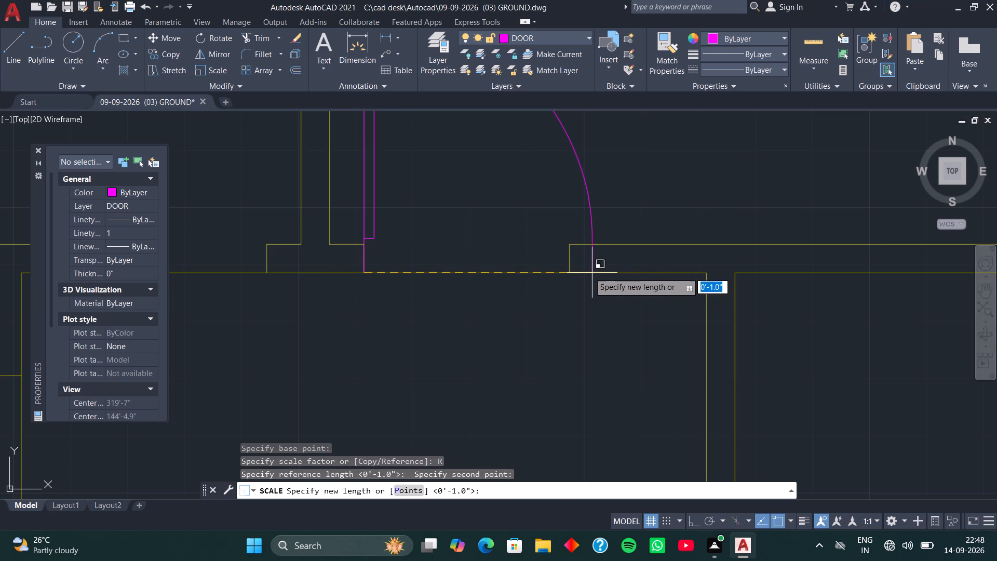
left_click(570, 271)
scroll(537, 287, "down", 2)
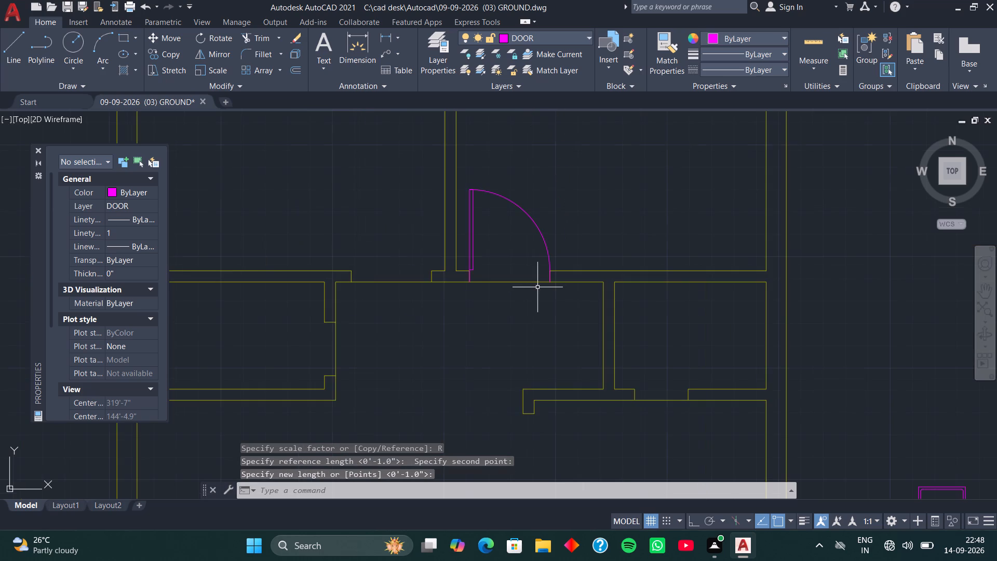
With Ortho on, mirror the door block about a vertical line at the wall between the two upper rooms, keeping the original.
left_click(471, 244)
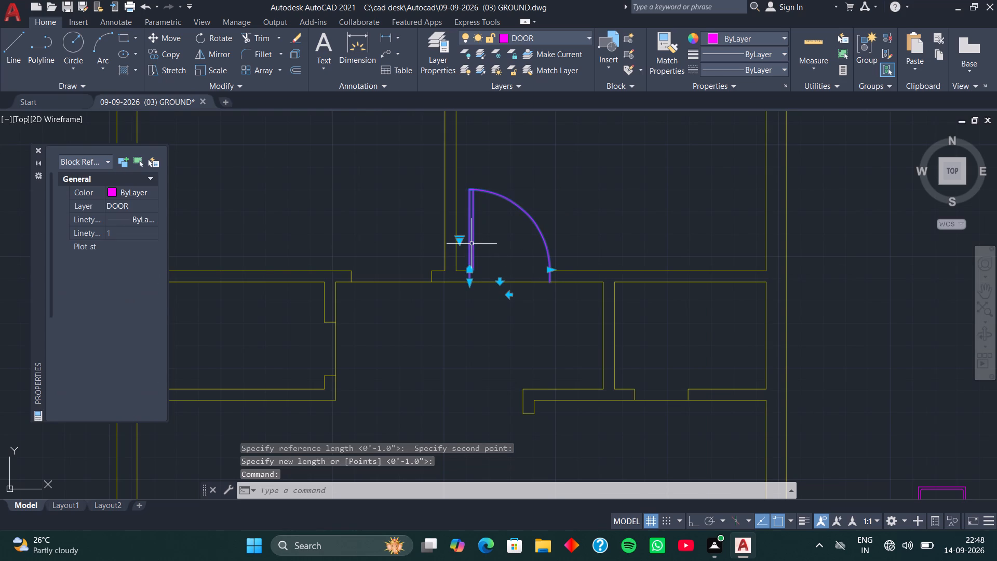
type("MI")
key("space")
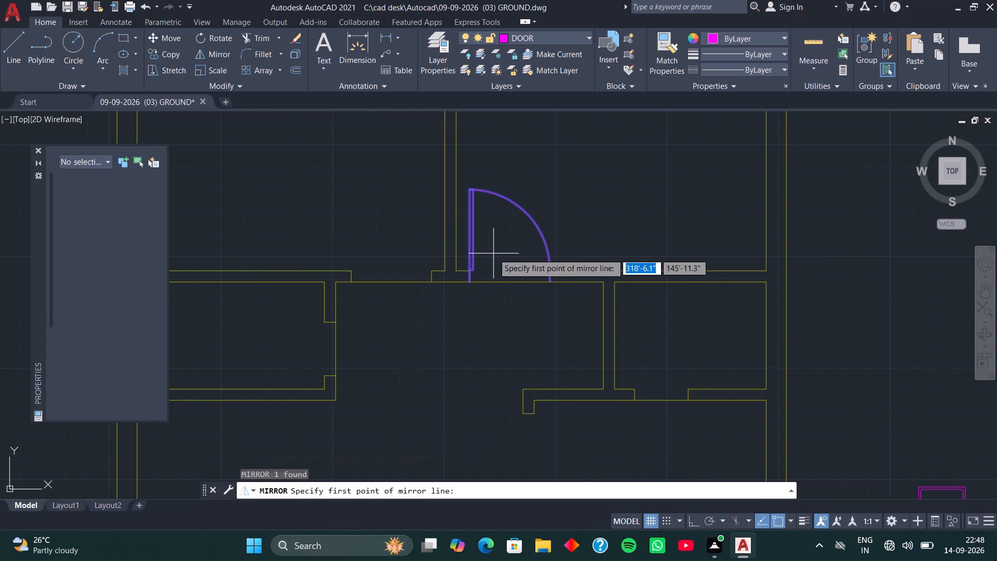
left_click(451, 288)
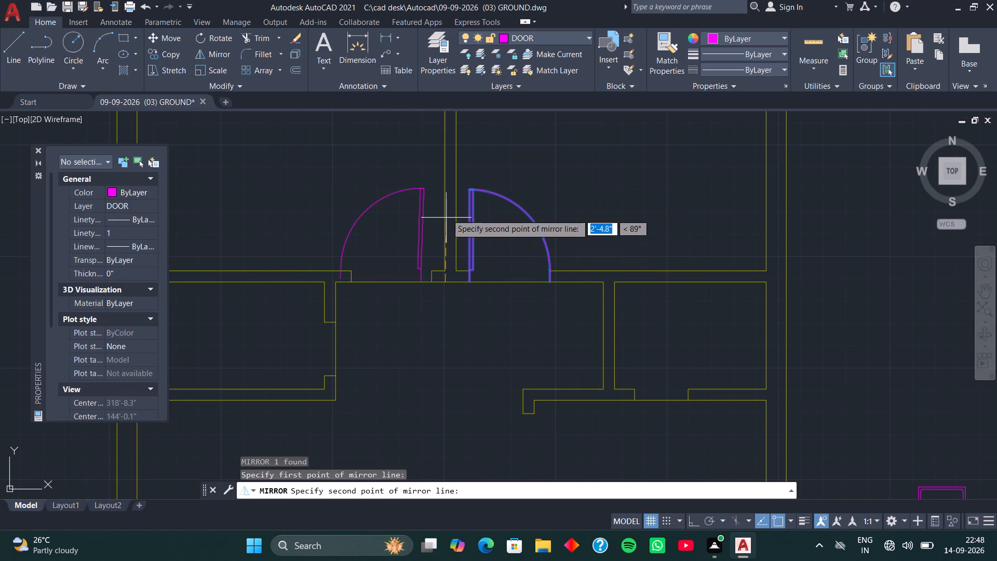
key("F8")
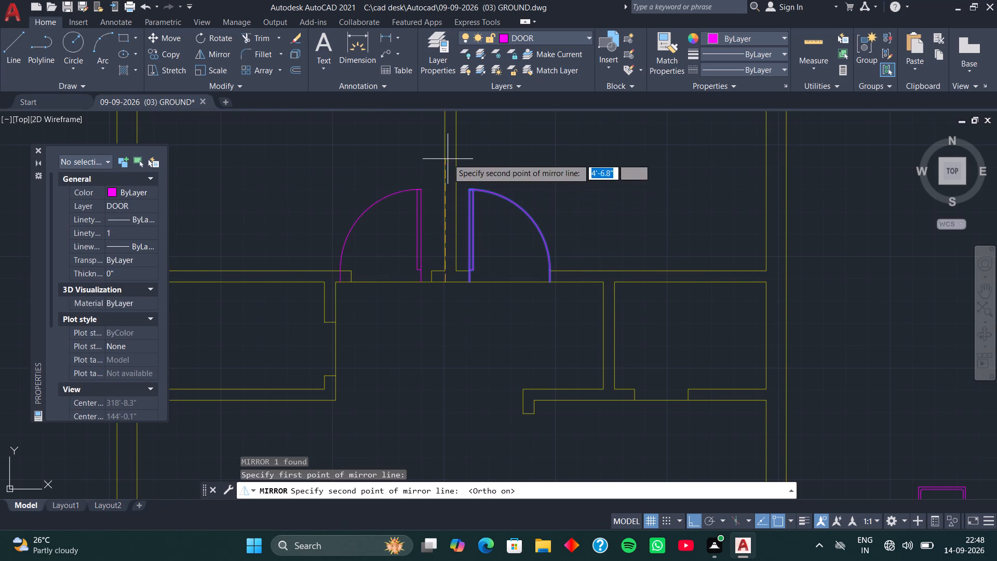
left_click(448, 158)
key("space")
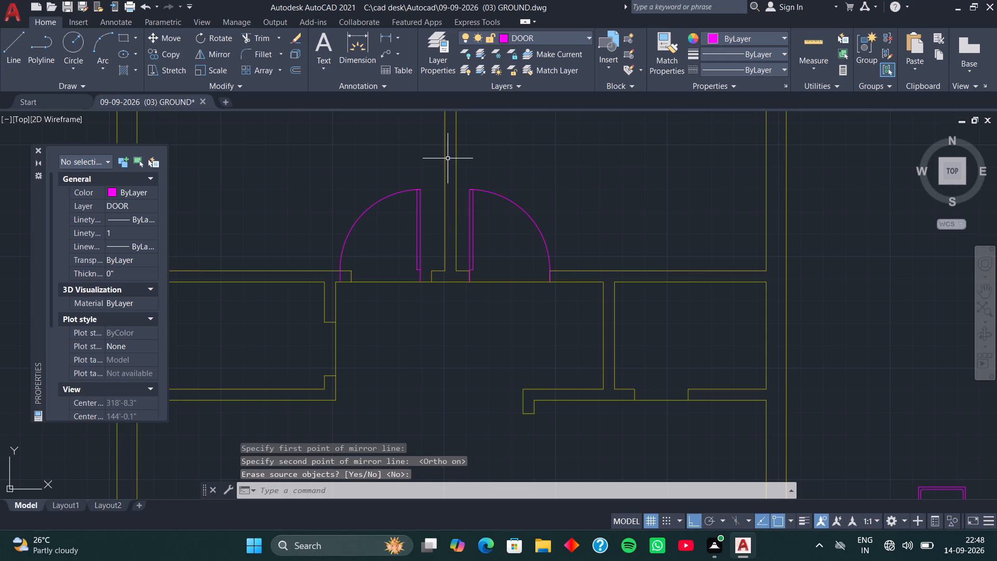
Move the mirrored door block by its lower hinge-side endpoint onto the lower east corner of the upper-left room's door opening.
left_click(413, 190)
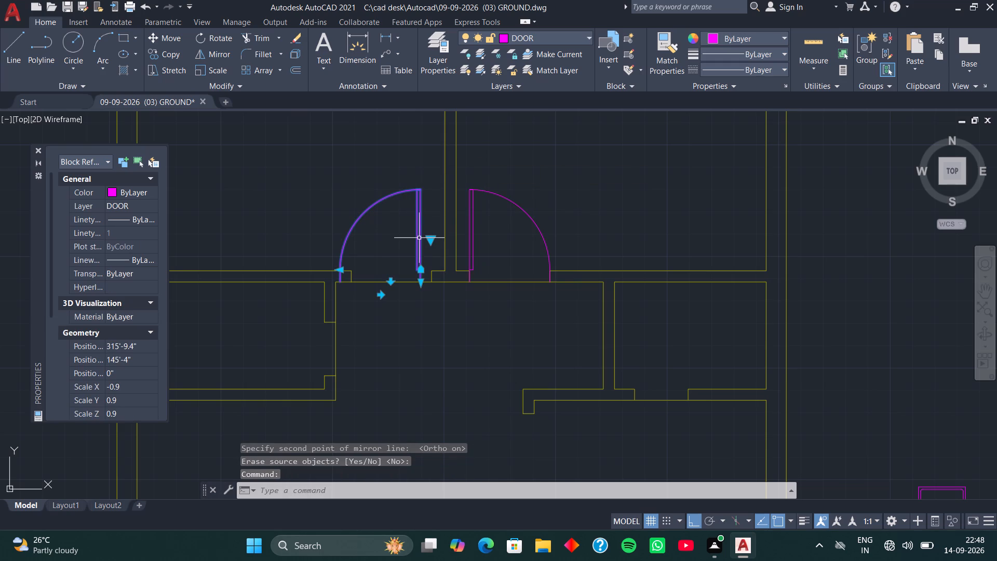
scroll(421, 308, "up", 3)
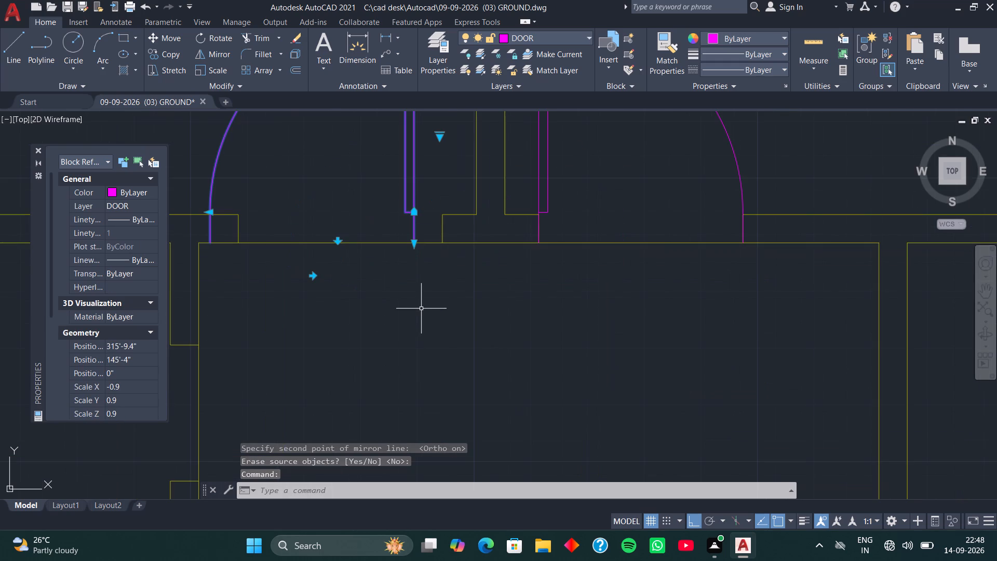
type("M")
key("space")
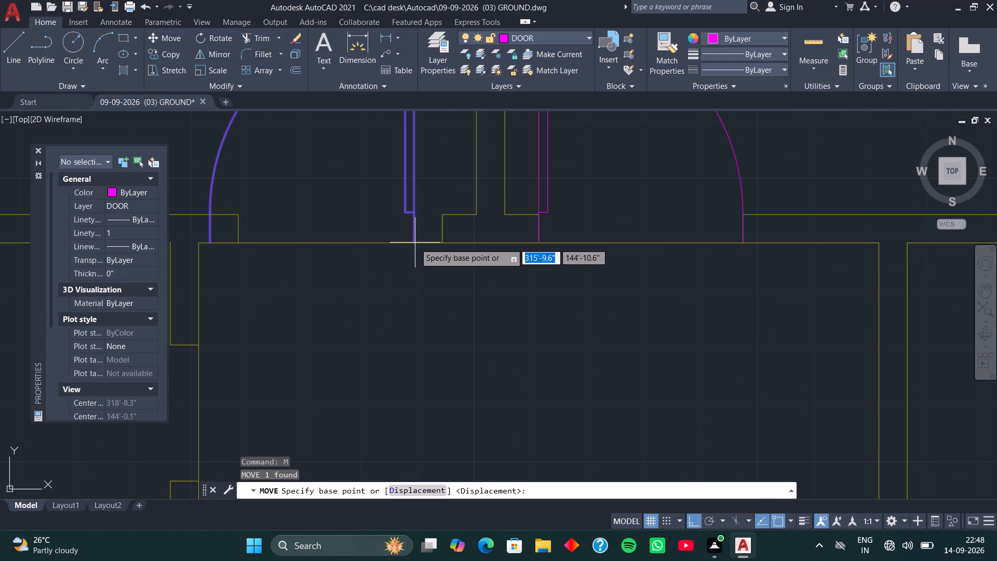
left_click(415, 243)
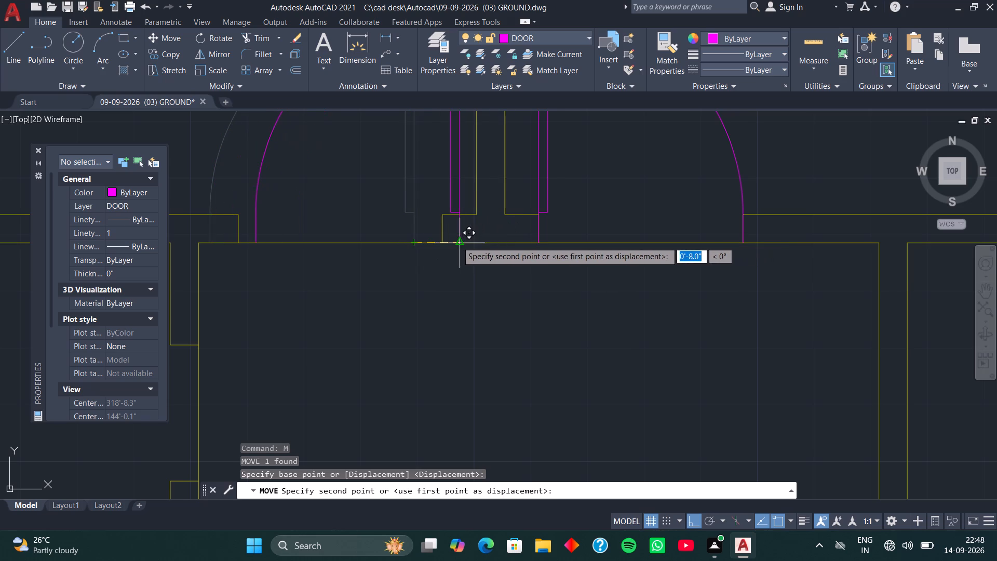
left_click(443, 239)
scroll(440, 261, "down", 3)
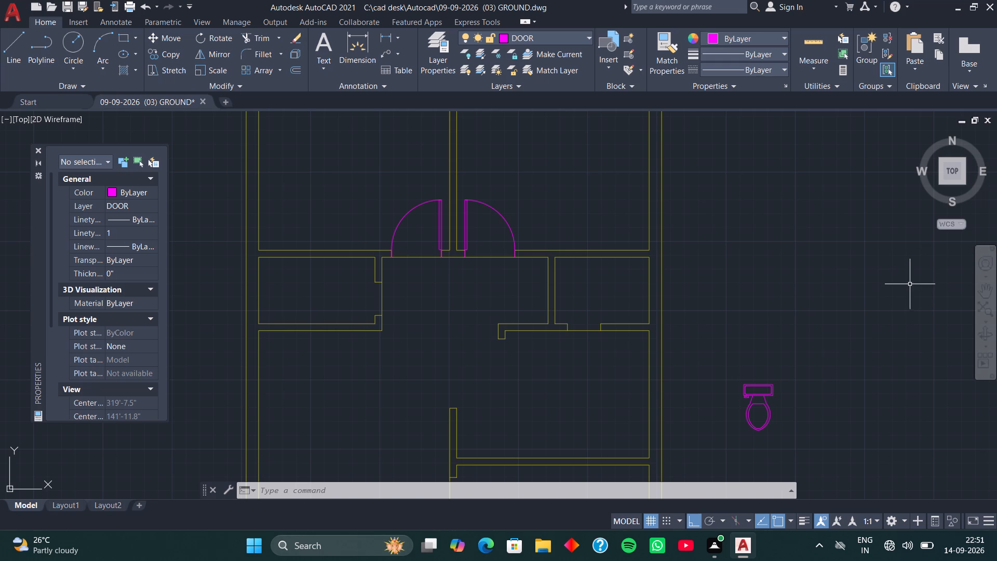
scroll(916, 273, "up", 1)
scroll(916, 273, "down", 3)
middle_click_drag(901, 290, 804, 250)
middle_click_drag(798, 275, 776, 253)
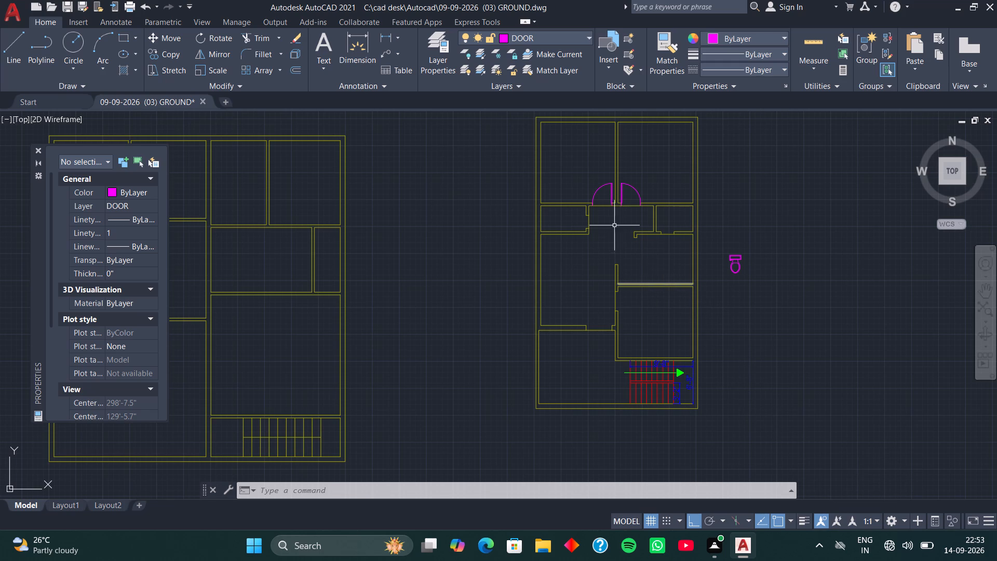
With Ortho off, copy the upper-right room's door block from its hinge corner to the lower west corner of the small east room's door opening.
scroll(614, 225, "up", 2)
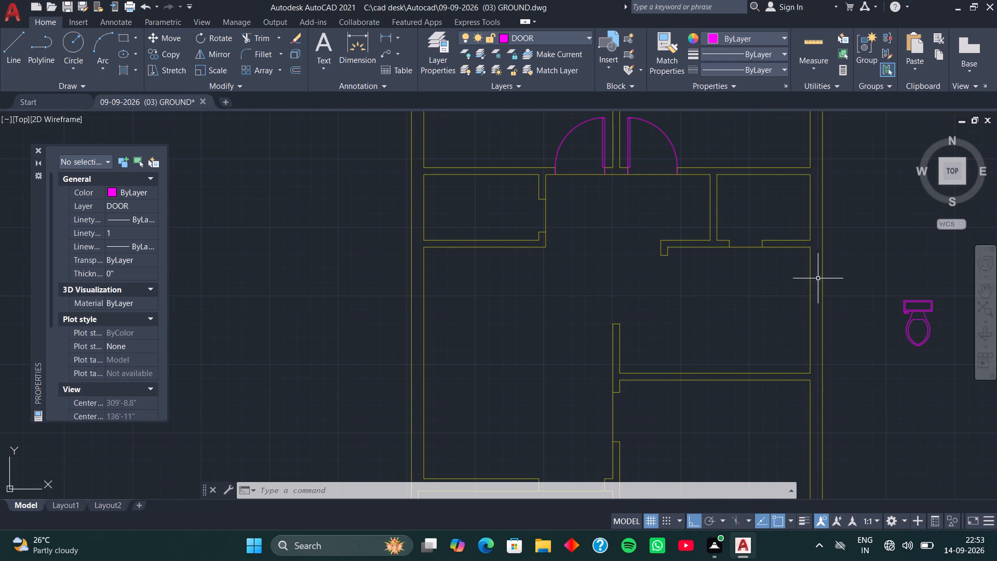
middle_click_drag(826, 265, 767, 340)
middle_click_drag(710, 311, 718, 339)
scroll(622, 278, "up", 1)
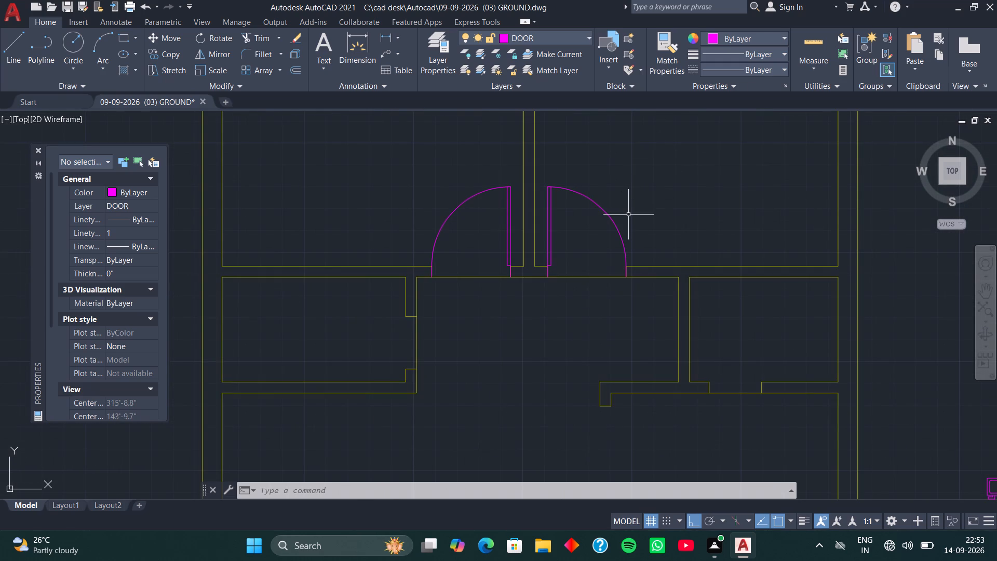
left_click(614, 221)
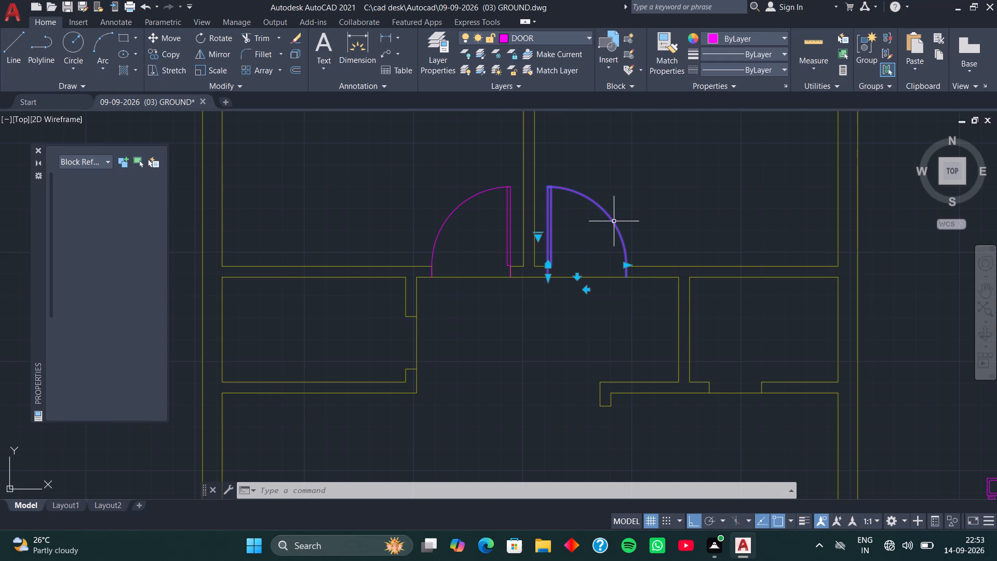
key("c")
key("o")
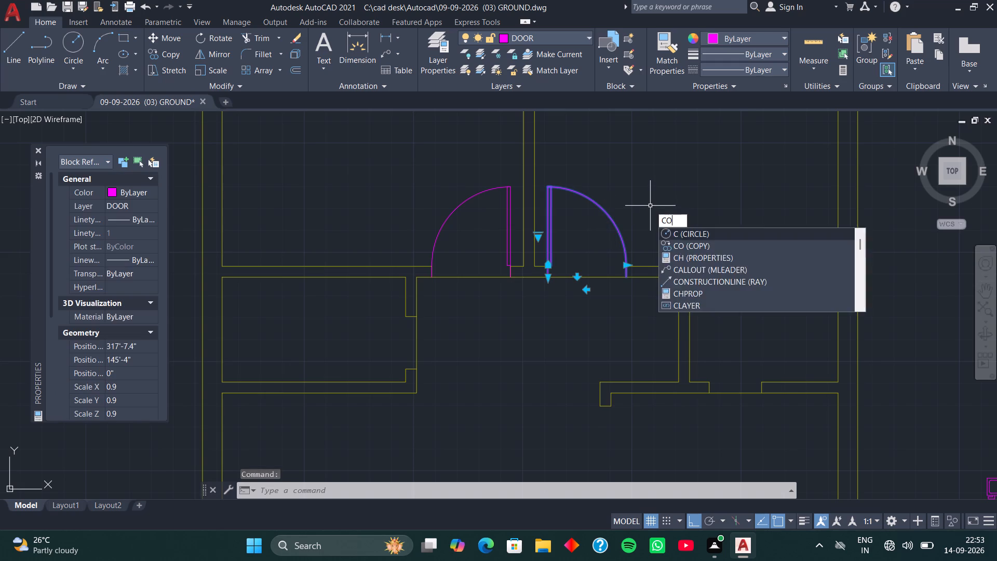
key("space")
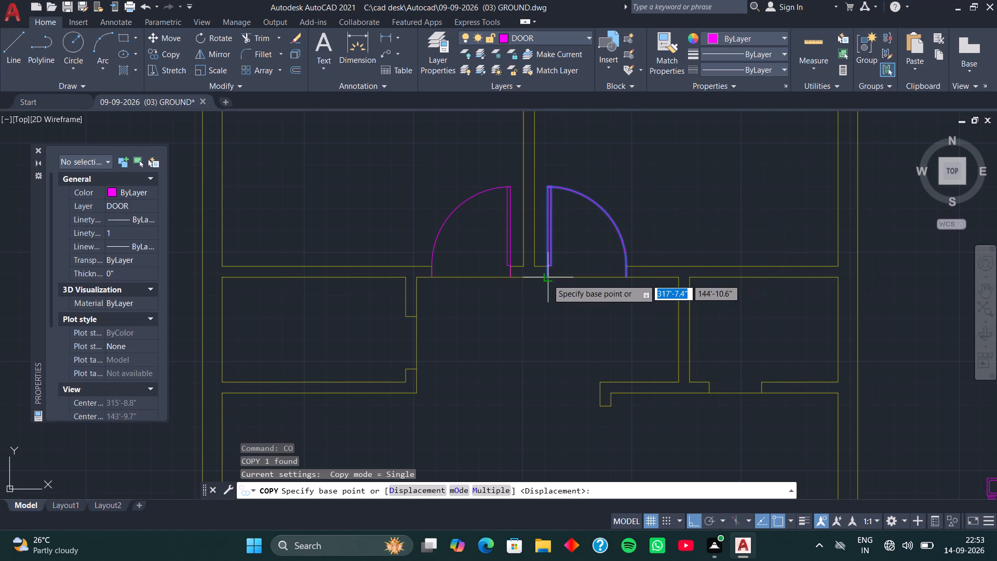
left_click(547, 279)
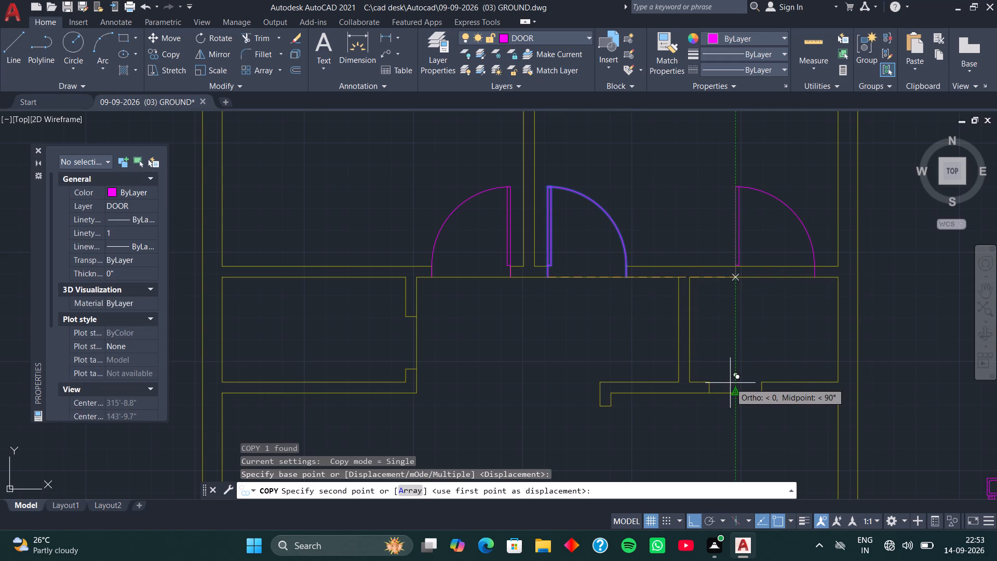
key("F8")
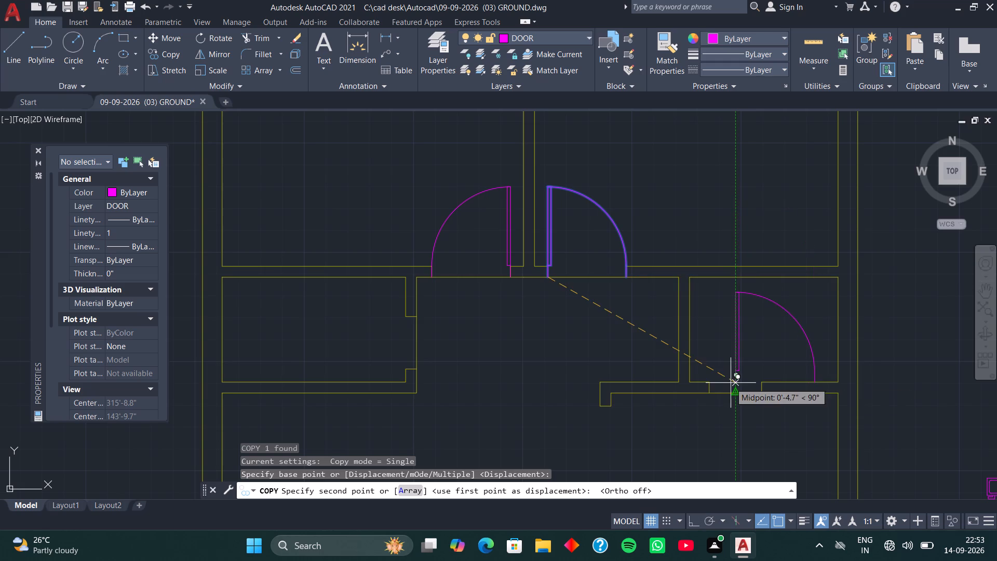
scroll(731, 383, "up", 2)
middle_click_drag(717, 365, 696, 209)
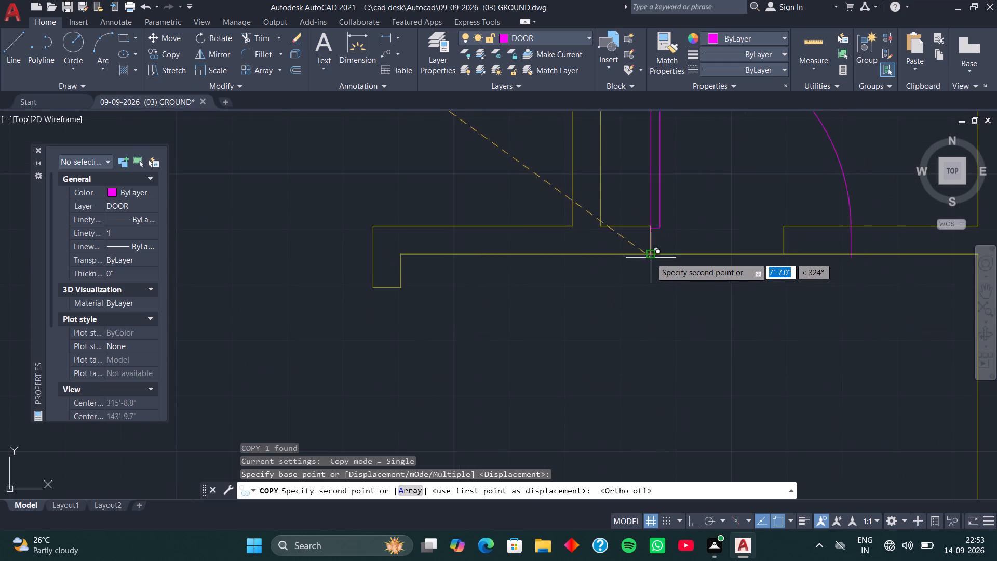
left_click(651, 257)
Scale the copied door block by reference from its hinge corner so its width fits the small east room's door opening.
left_click(656, 222)
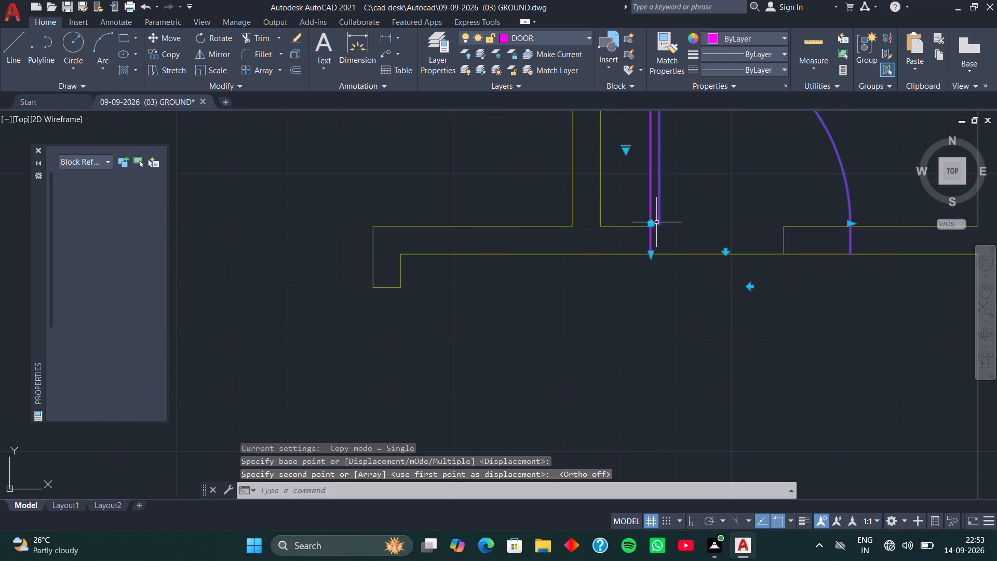
key("s")
key("c")
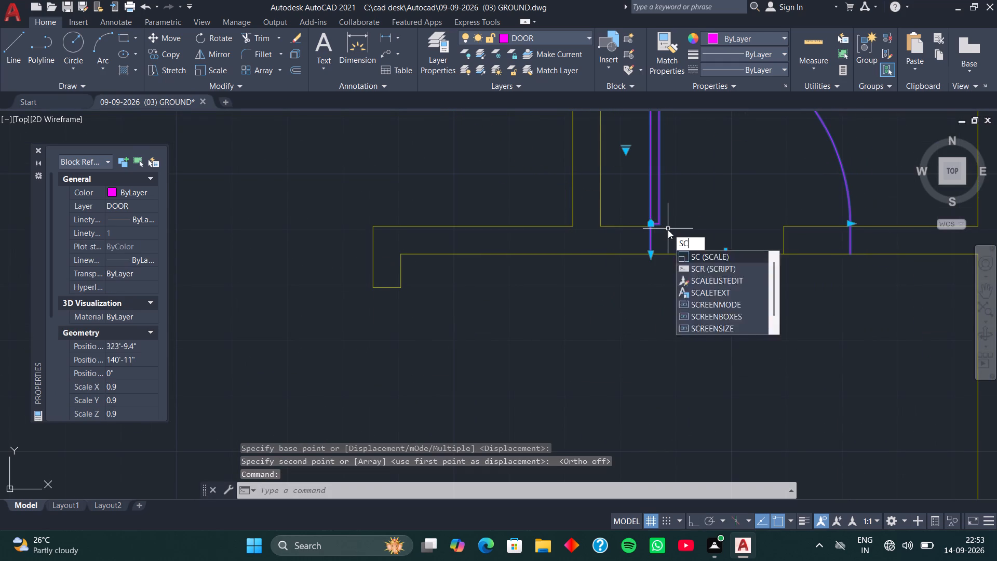
key("space")
left_click(651, 255)
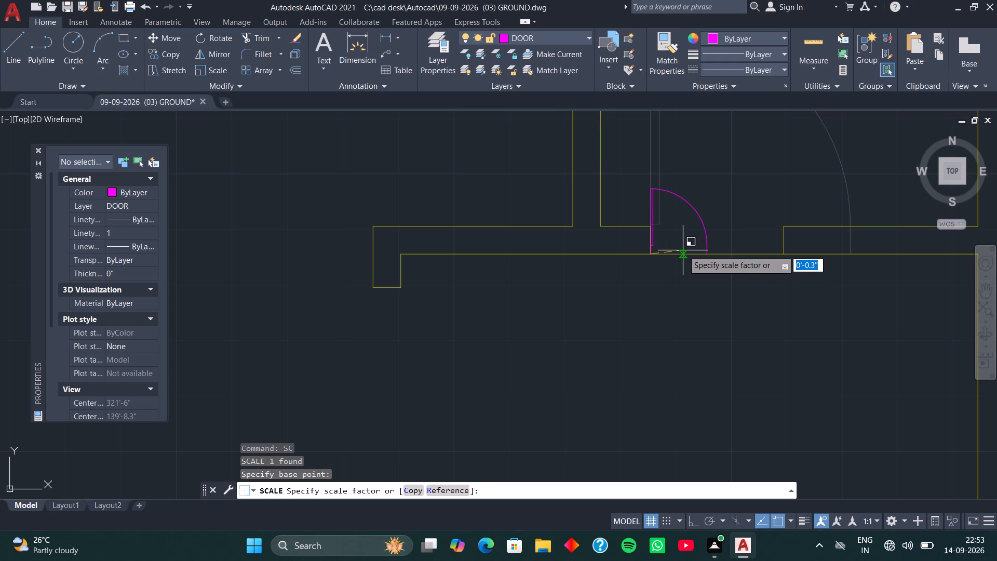
type("R")
key("space")
left_click(649, 255)
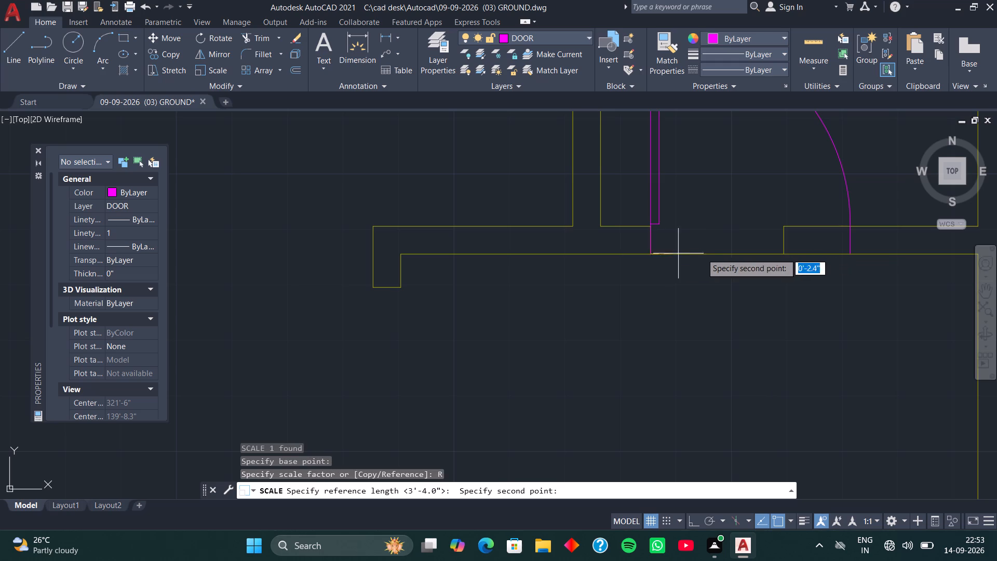
left_click(852, 254)
left_click(780, 257)
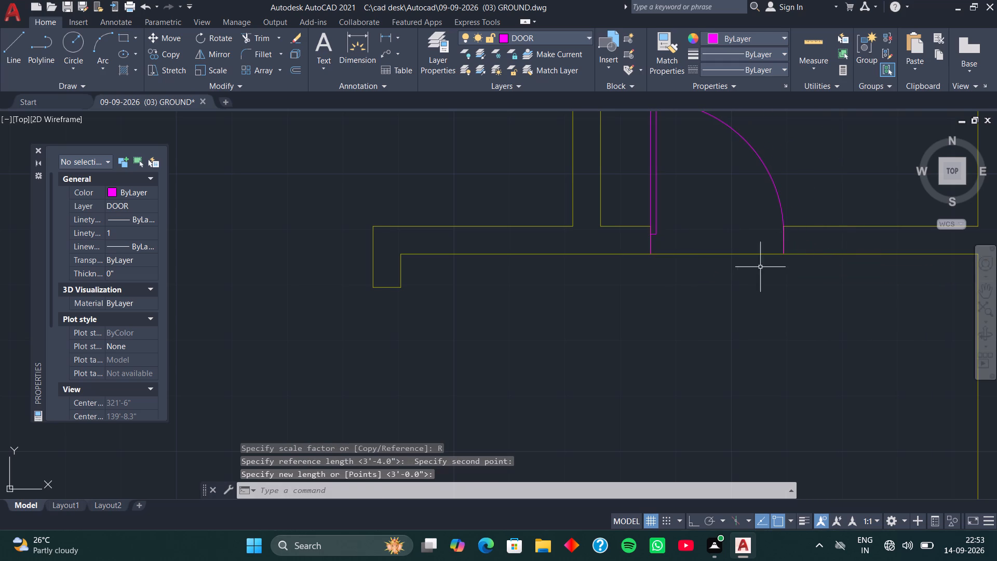
Copy the upper-right room's door block from its hinge corner into the open hall space below the two upper rooms.
scroll(753, 270, "down", 2)
middle_click_drag(727, 289, 807, 254)
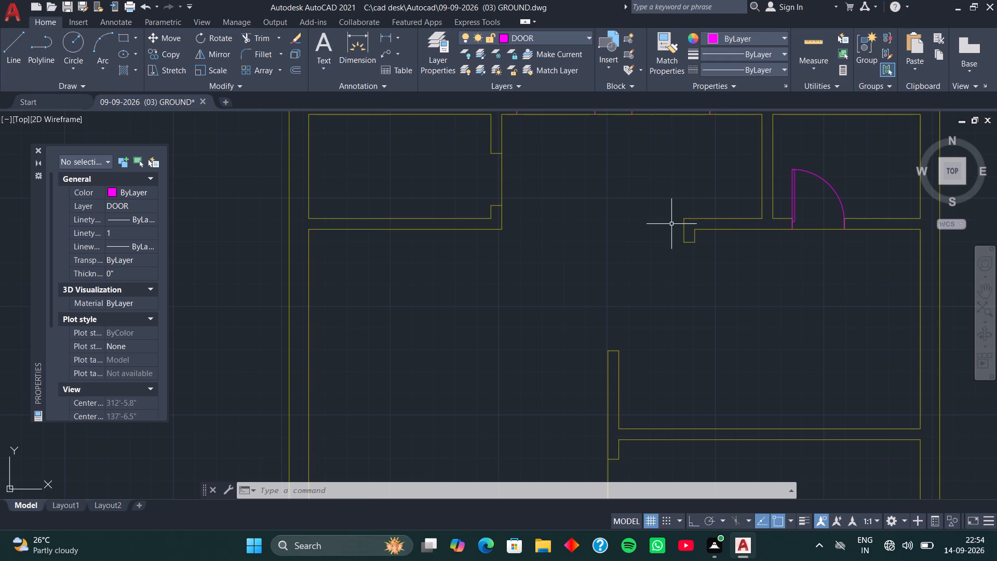
middle_click_drag(663, 231, 655, 319)
middle_click_drag(640, 275, 641, 320)
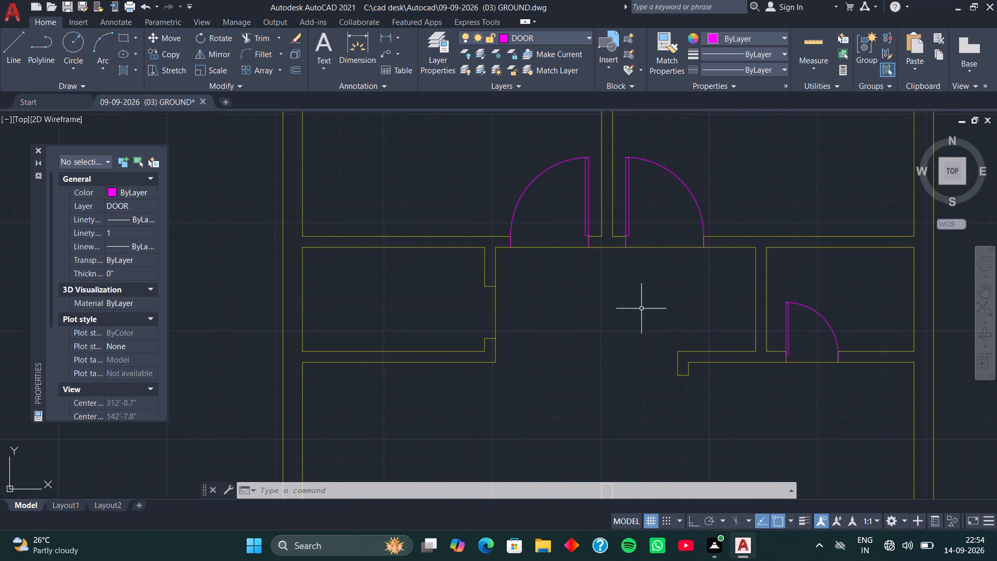
left_click(629, 230)
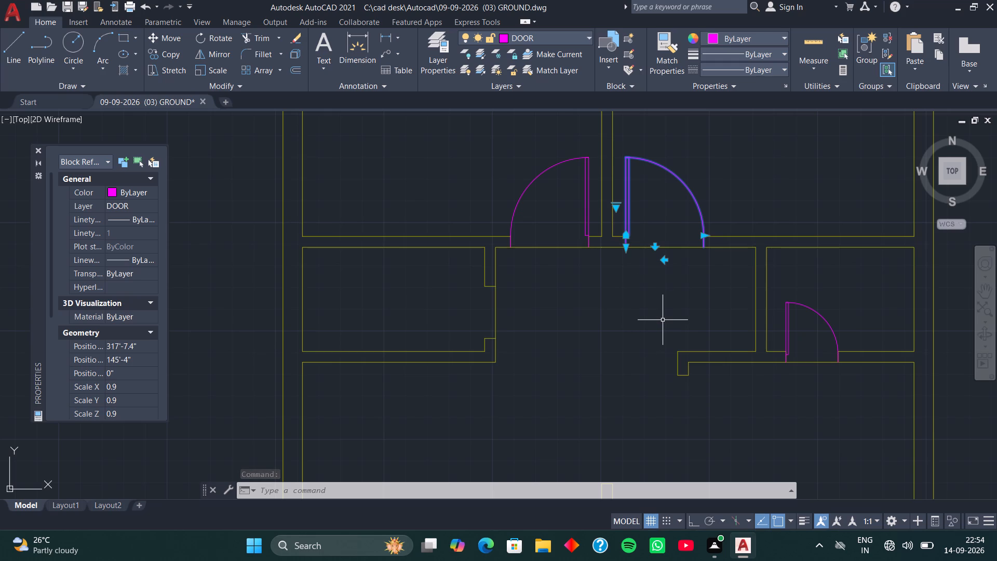
key("c")
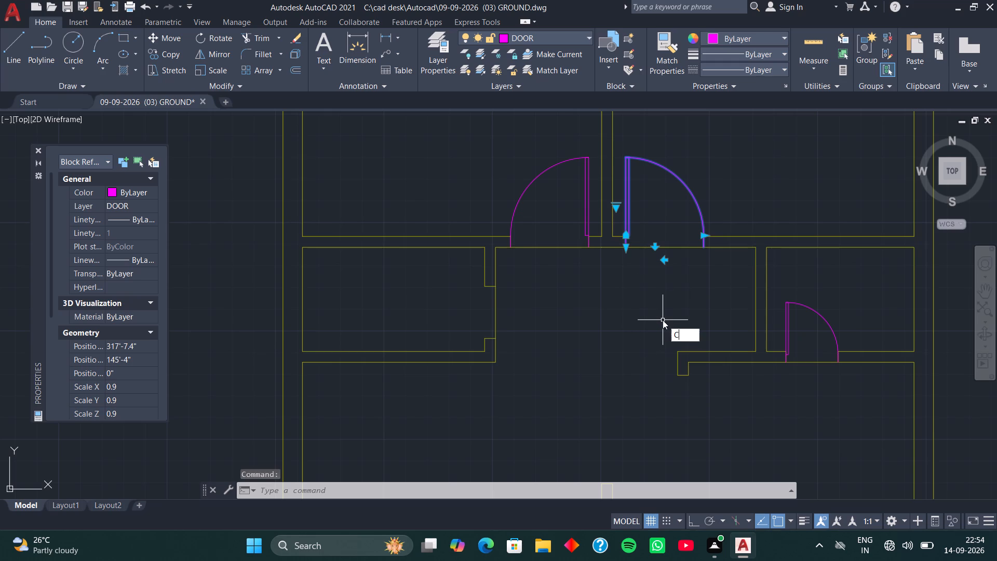
key("o")
key("space")
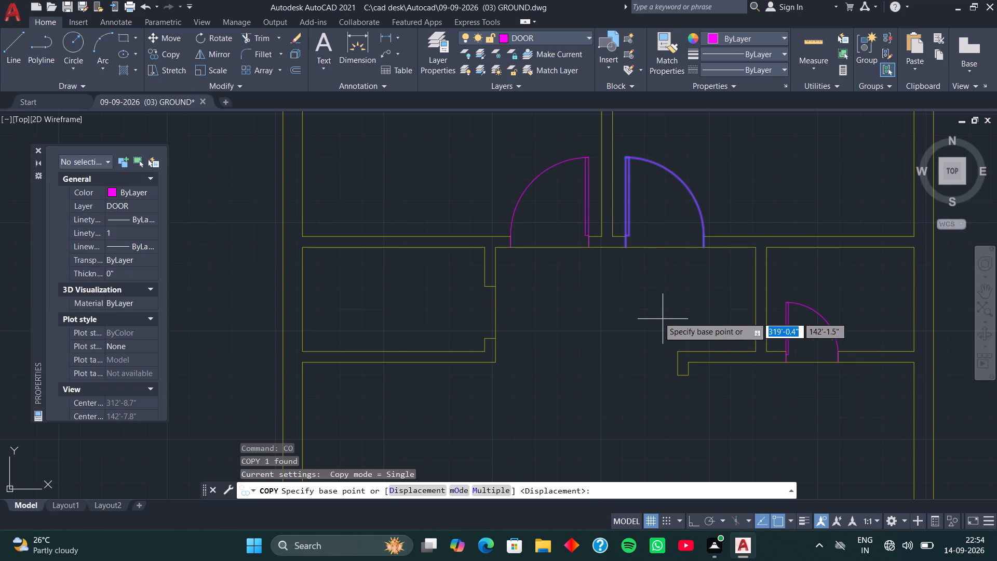
left_click(629, 247)
left_click(569, 369)
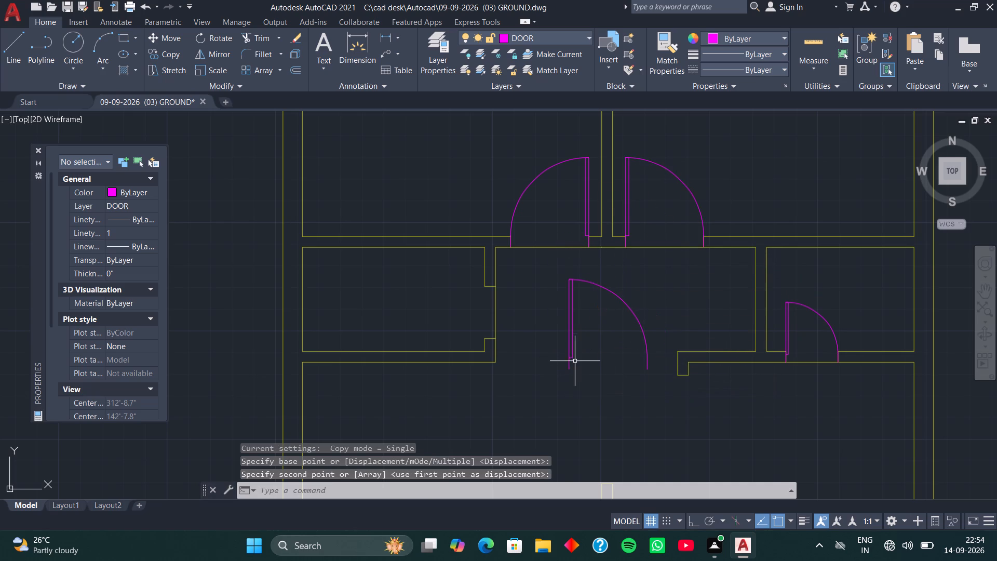
With Ortho on, rotate the door copy in the hall 90° counterclockwise about its lower hinge-side endpoint.
left_click(572, 356)
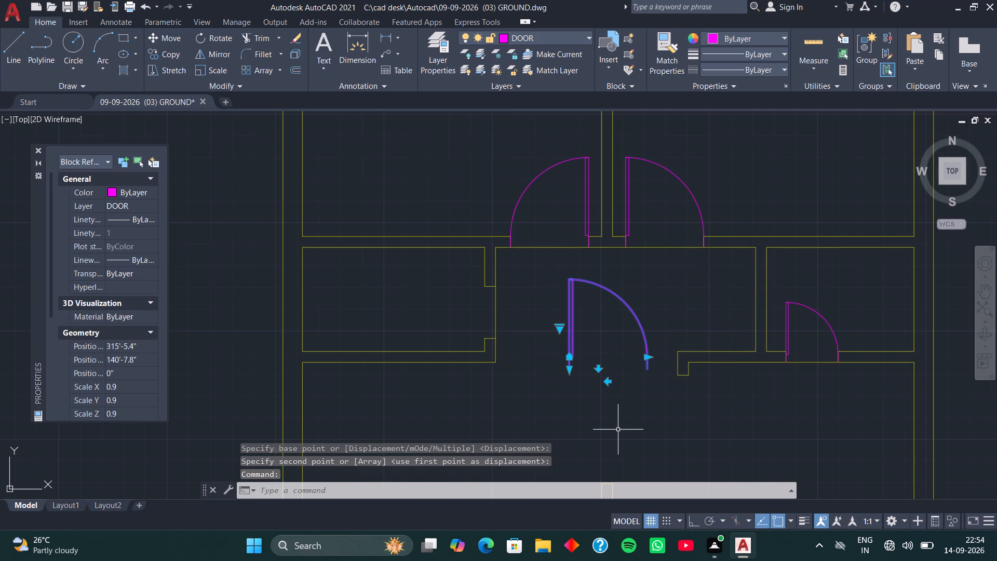
key("r")
key("o")
key("space")
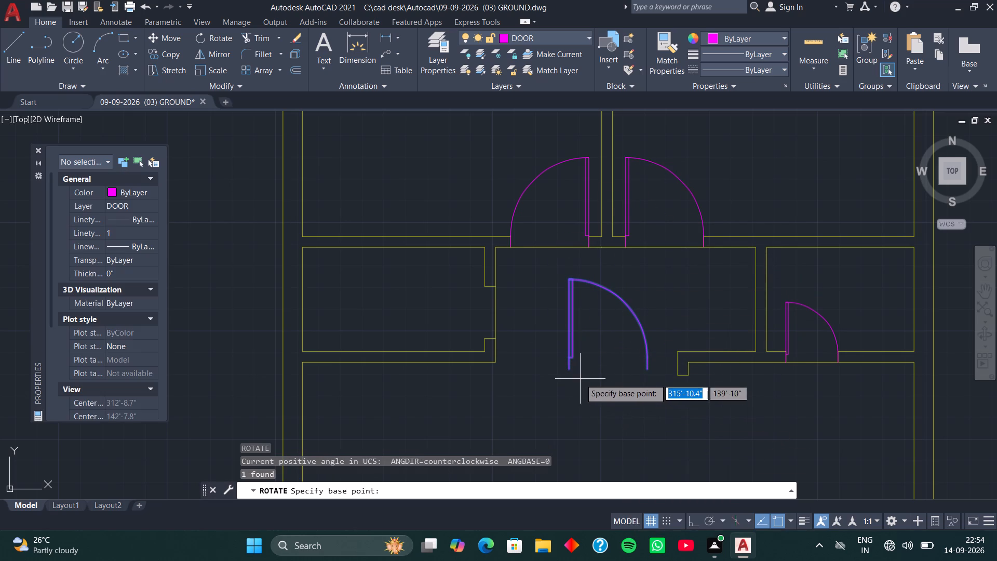
left_click(570, 370)
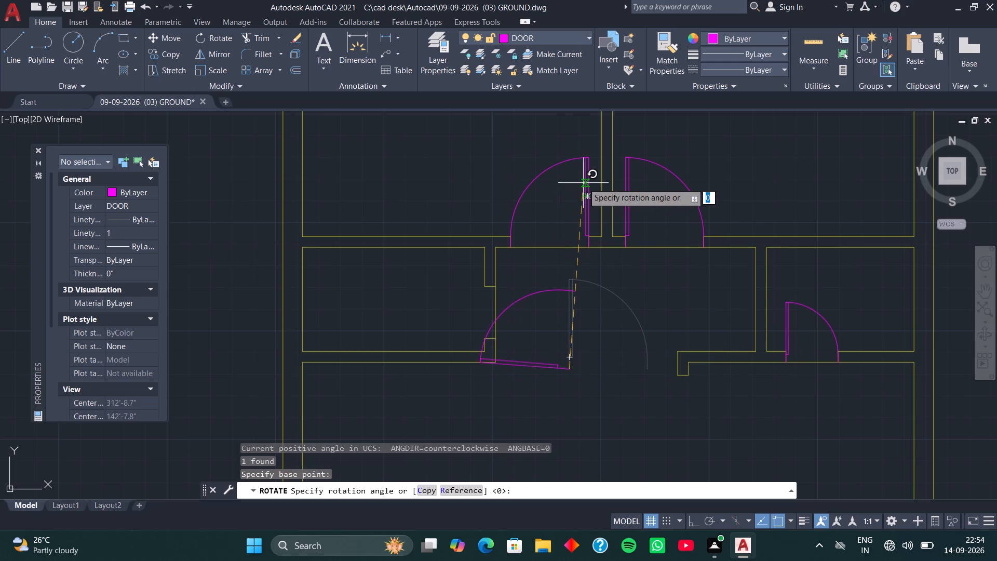
key("F8")
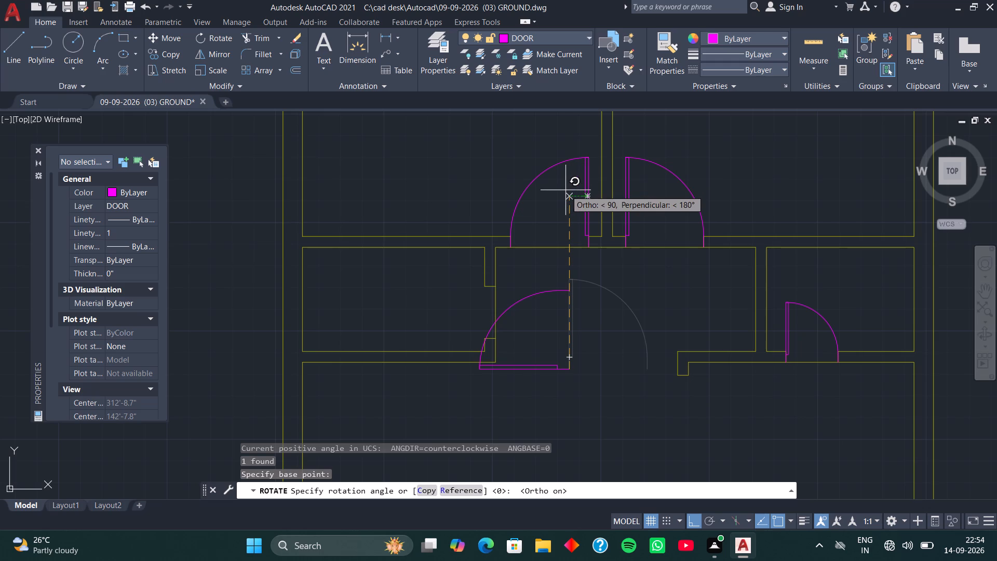
left_click(570, 198)
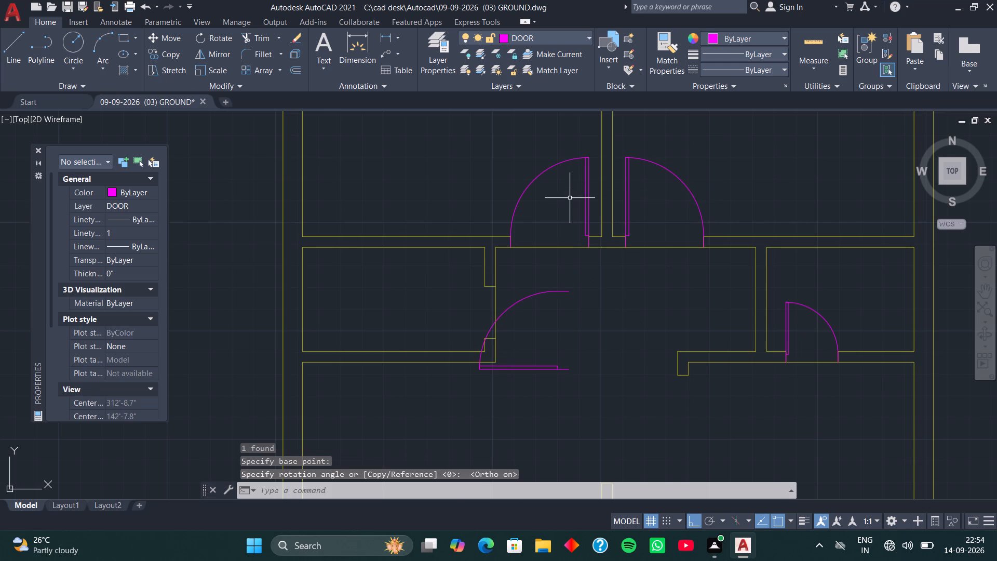
With Ortho off, move the rotated hall door from its lower hinge-side endpoint to the lower east corner of the small west room's opening.
left_click(562, 289)
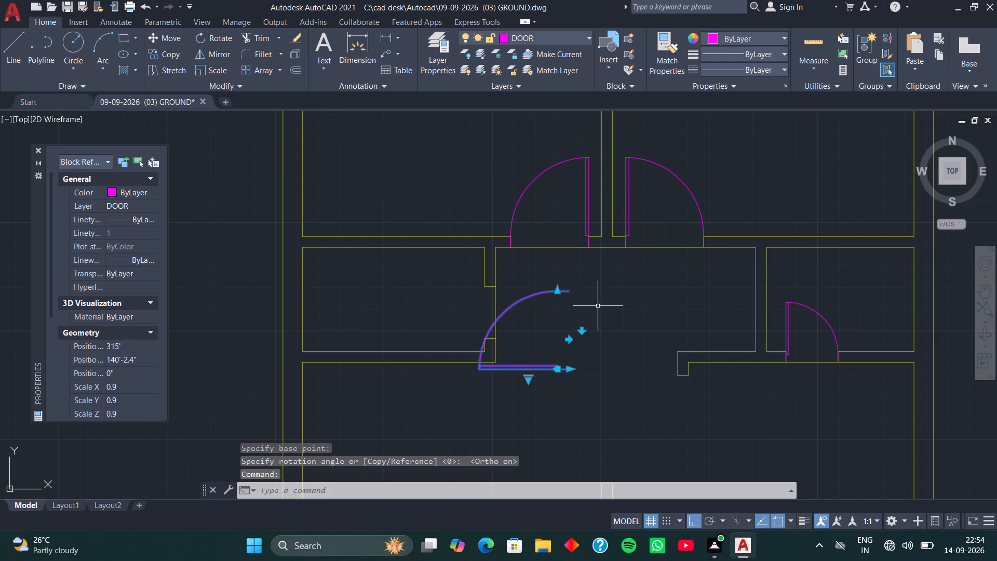
key("F8")
type("M")
key("space")
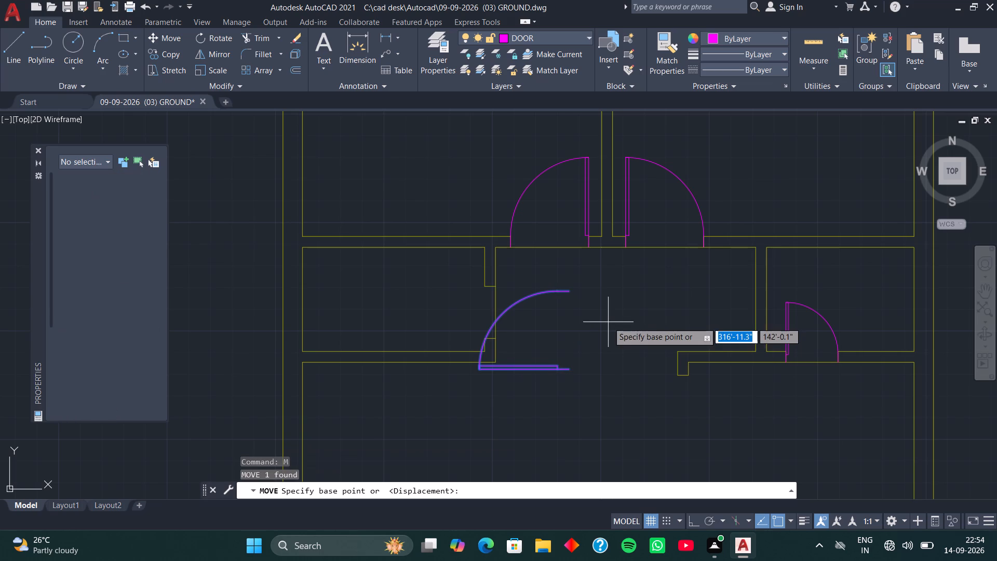
scroll(588, 394, "up", 1)
middle_click_drag(623, 377, 685, 364)
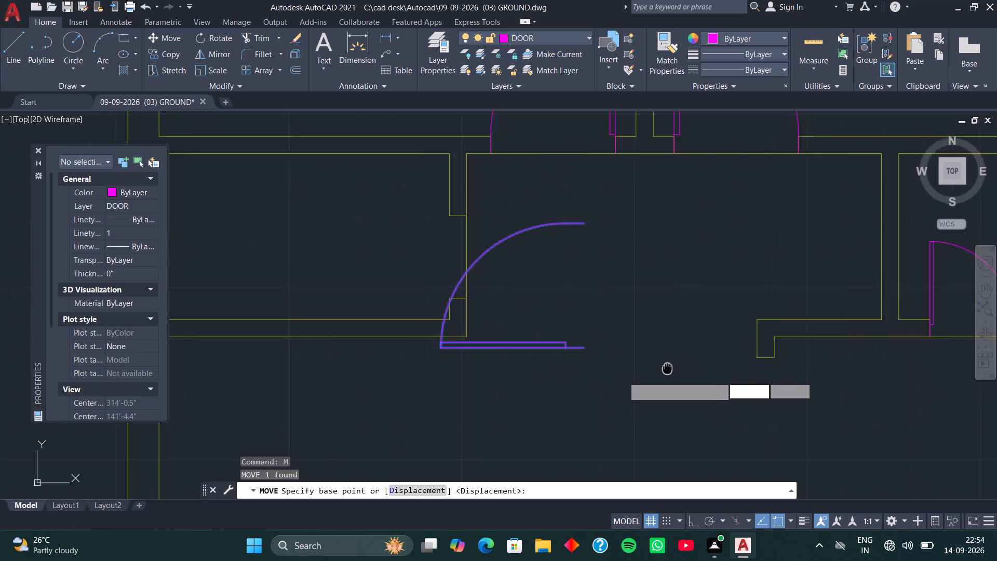
middle_click_drag(685, 364, 753, 350)
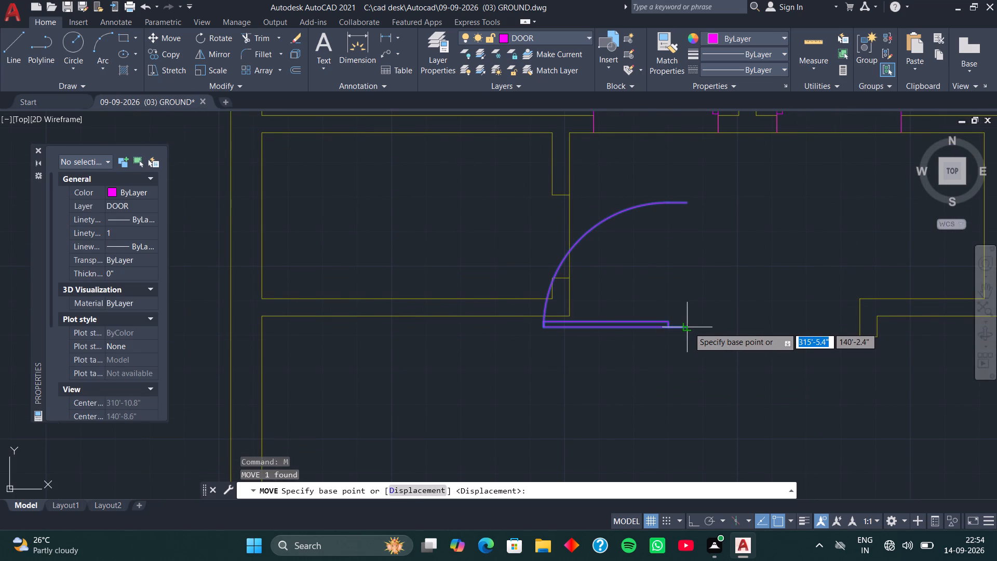
left_click(689, 327)
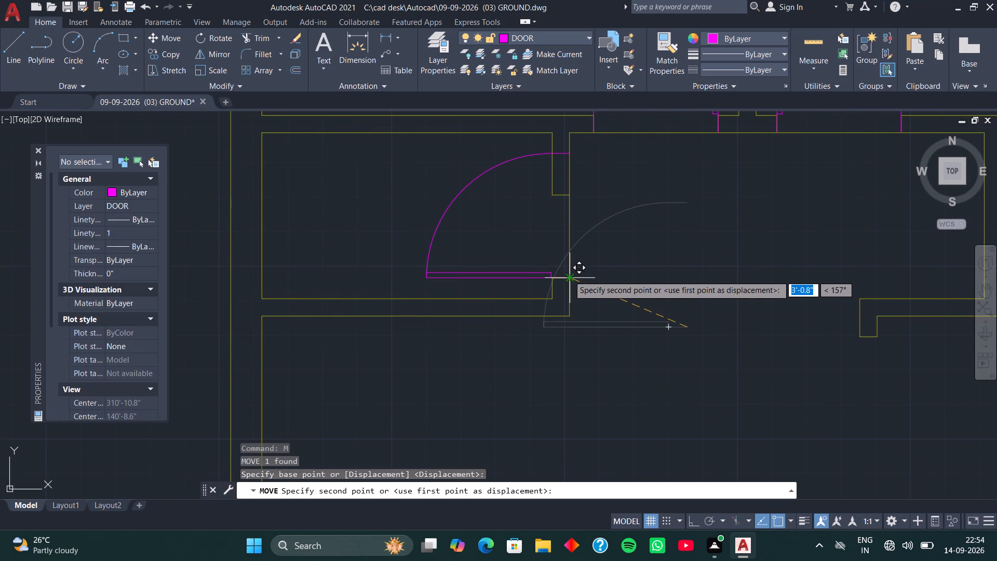
left_click(569, 275)
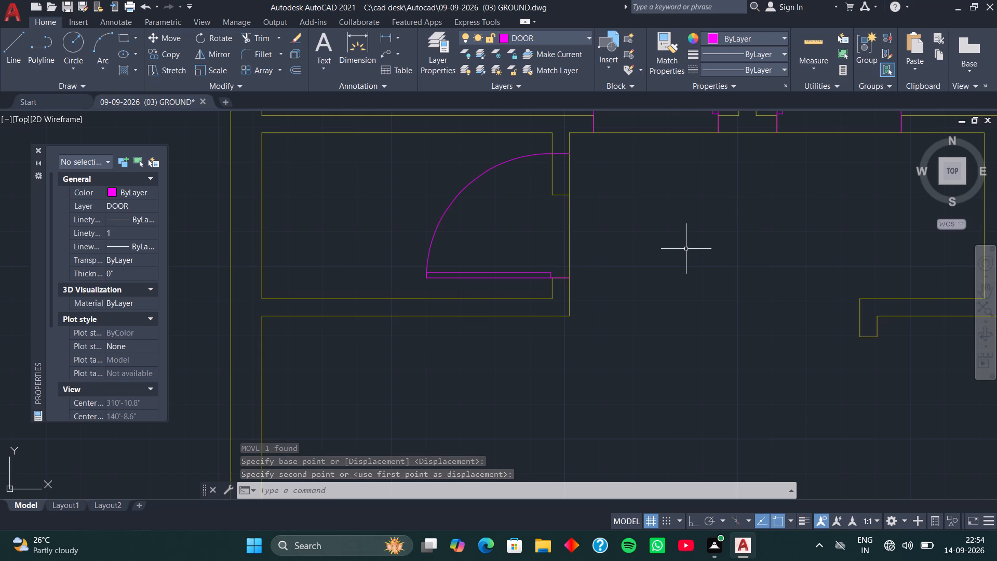
Scale the moved door block by reference from its hinge corner so its width fits the small west room's door opening.
left_click(540, 276)
left_click(513, 266)
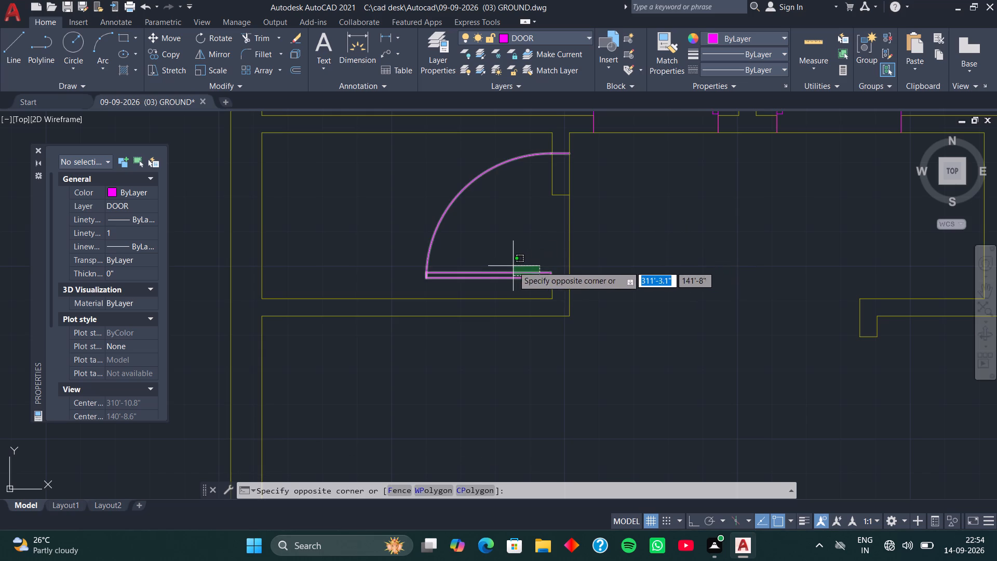
key("s")
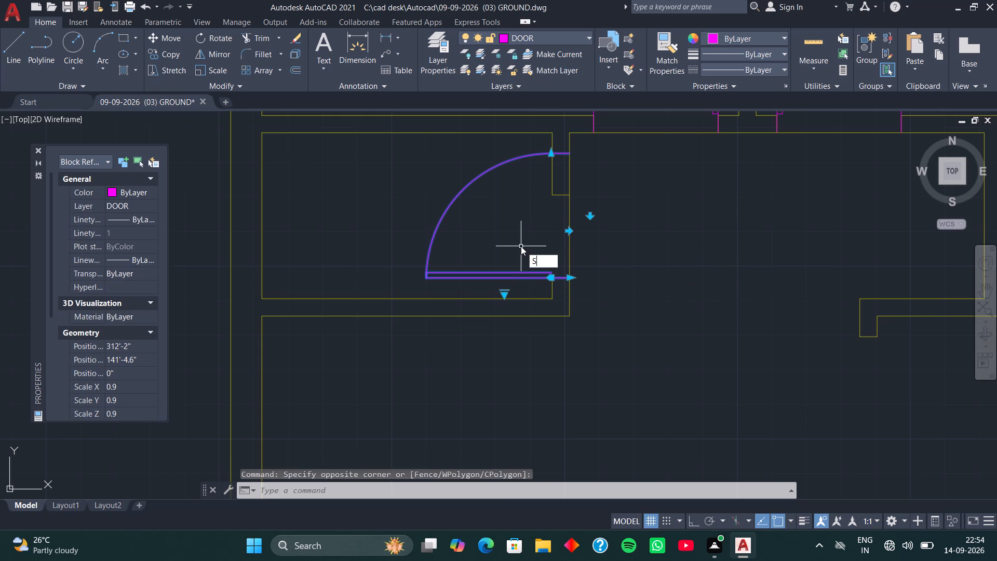
key("c")
key("space")
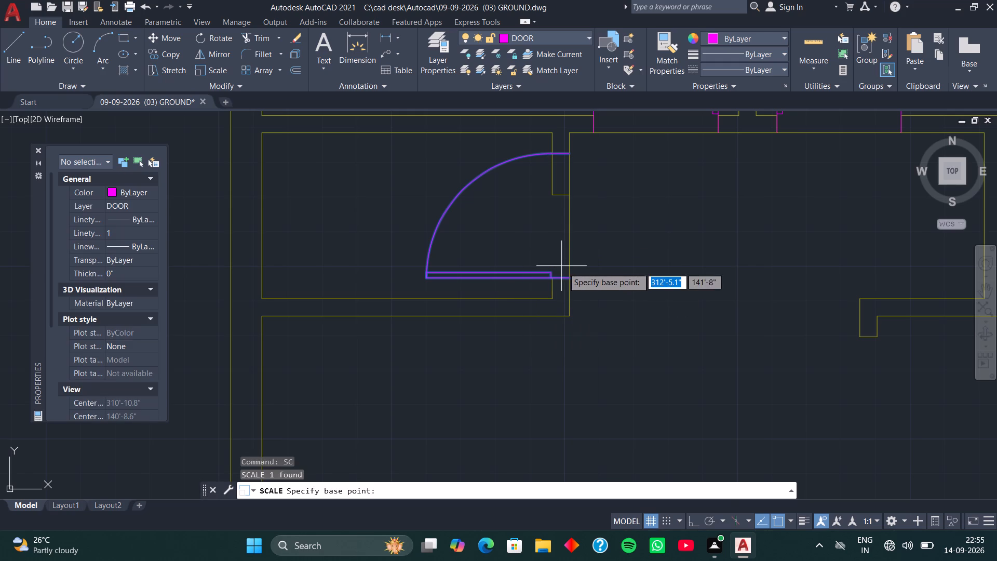
left_click(570, 278)
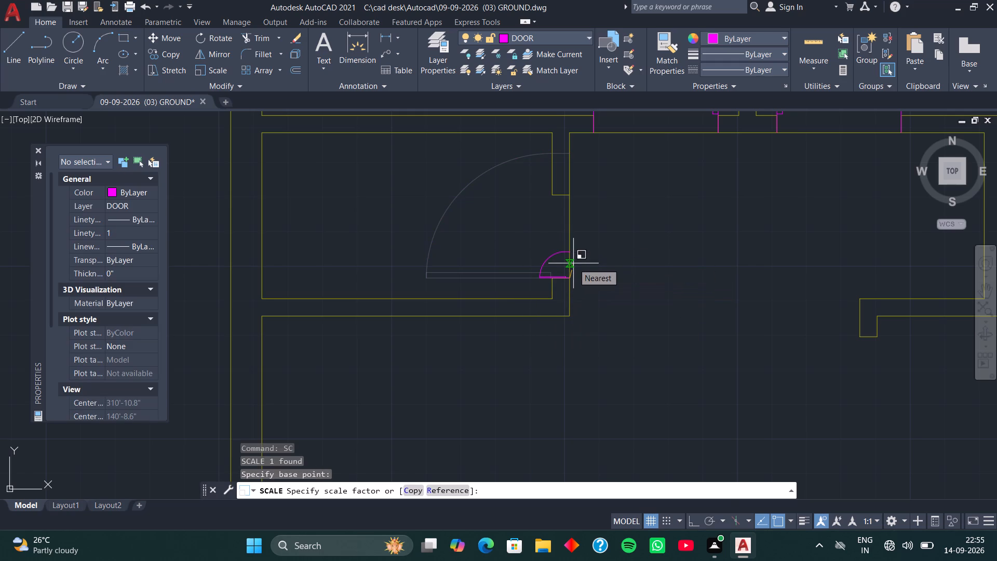
type("R")
key("space")
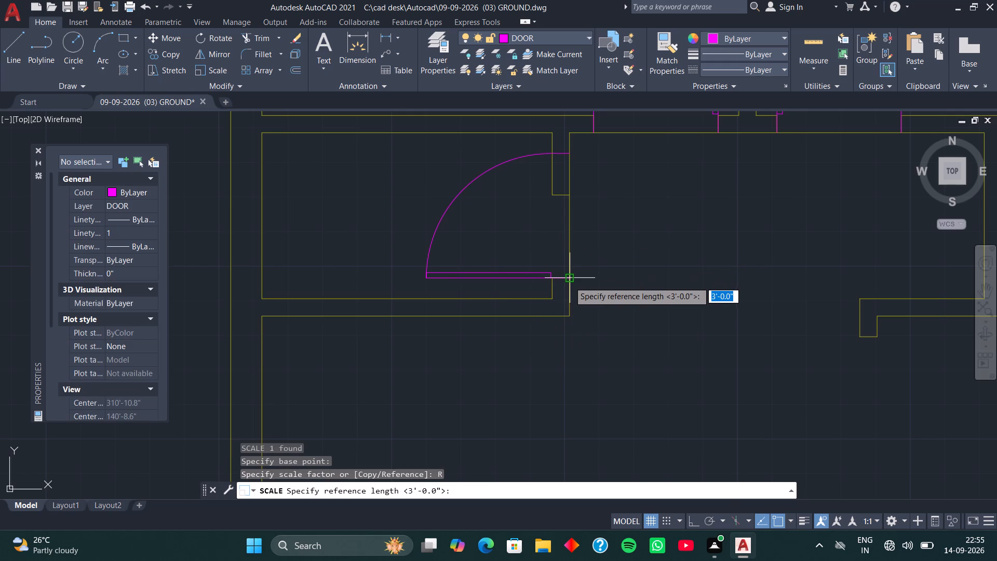
left_click(569, 282)
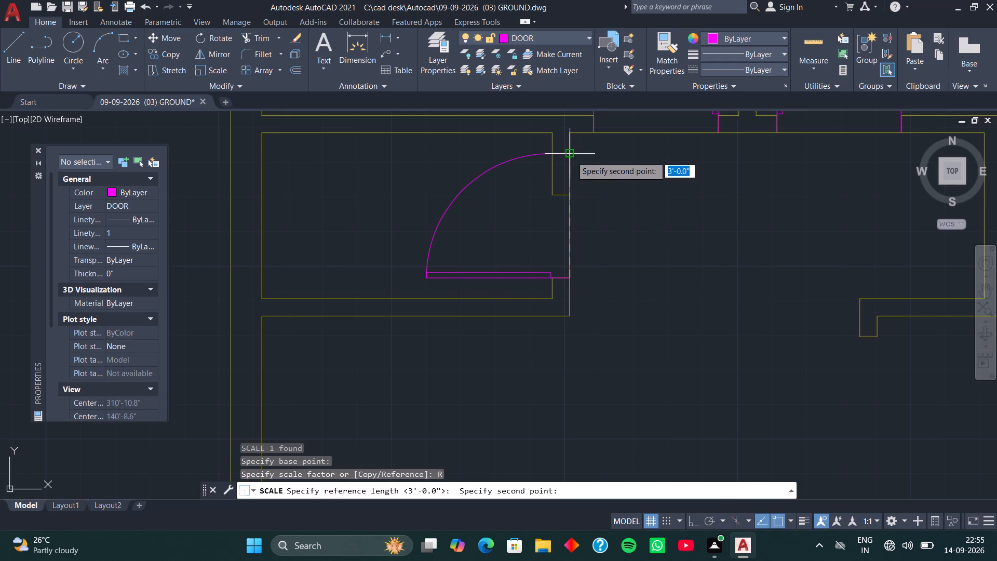
left_click(571, 156)
left_click(569, 194)
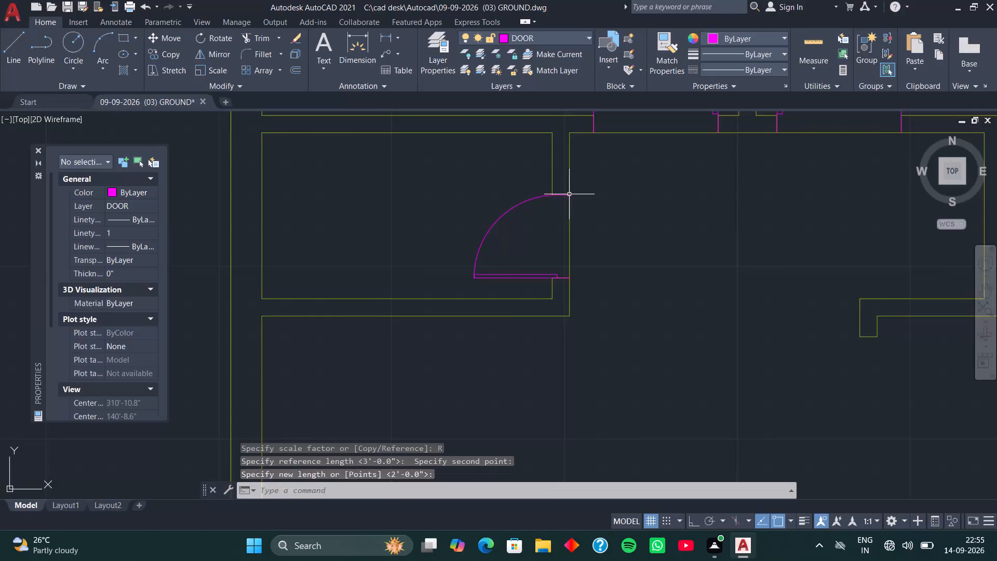
Copy the upper-right room's door block from its hinge corner to the top west corner of the opening in the room above the staircase.
scroll(596, 207, "down", 3)
middle_click_drag(629, 261, 605, 224)
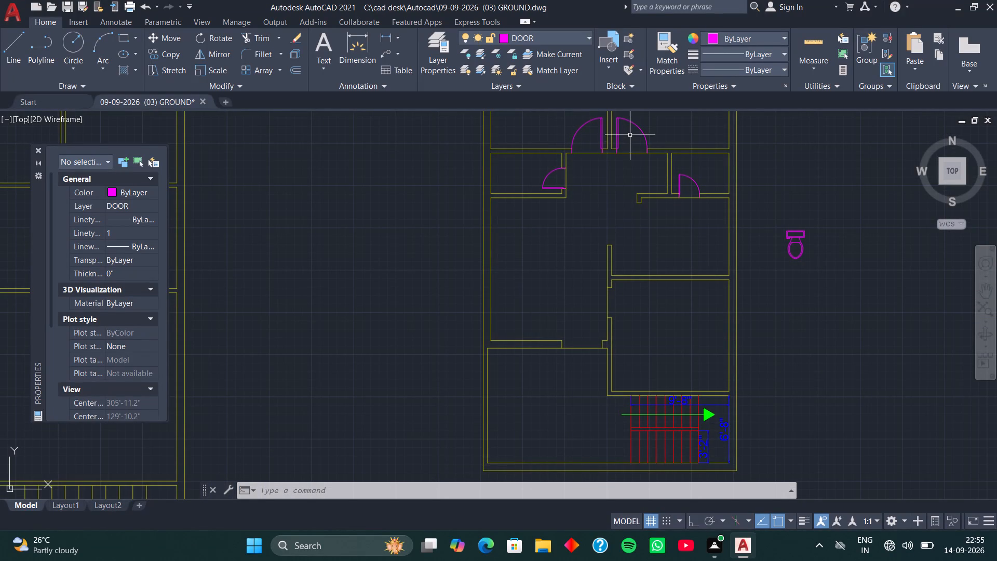
scroll(630, 135, "up", 1)
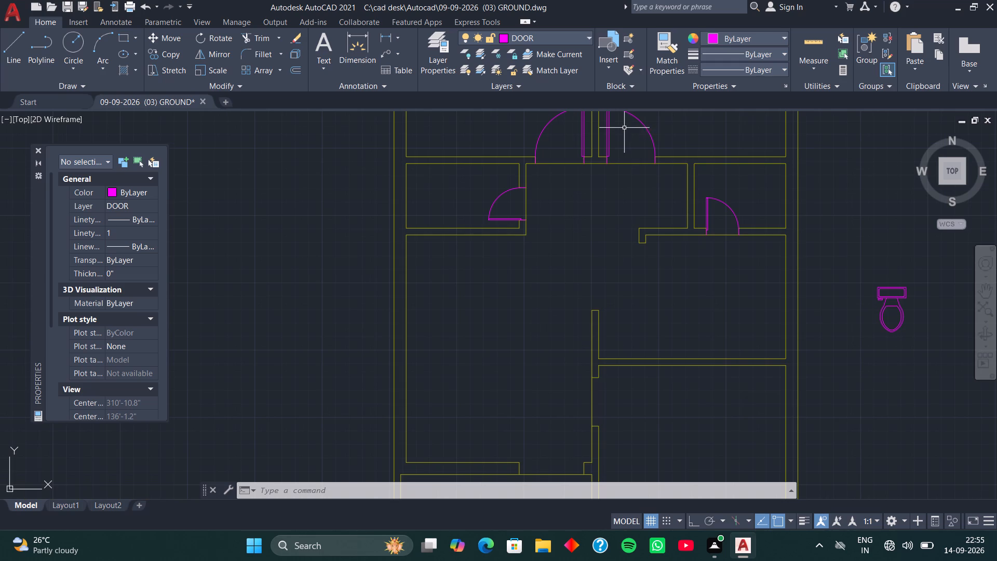
middle_click_drag(616, 126, 604, 181)
left_click(596, 166)
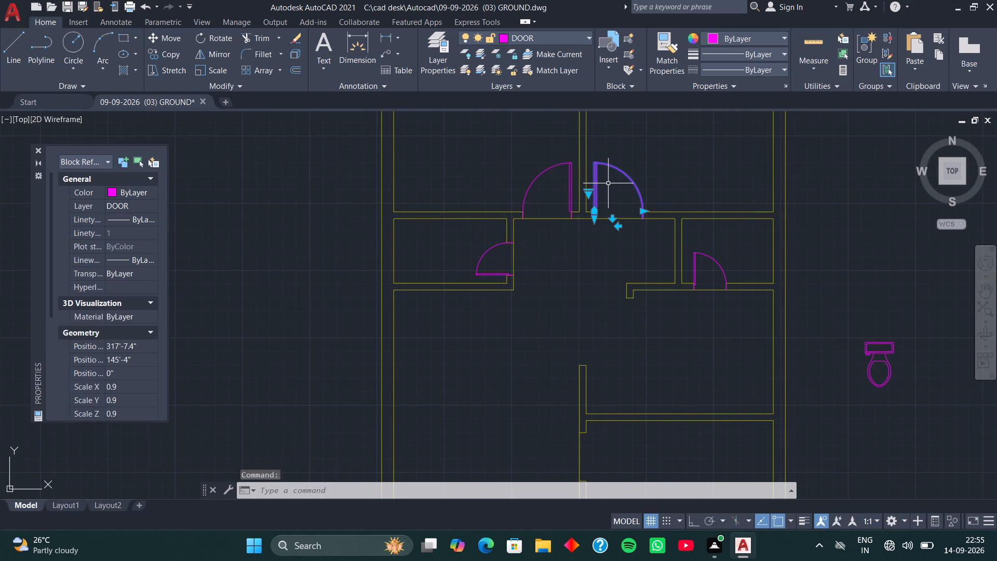
type("CO")
key("space")
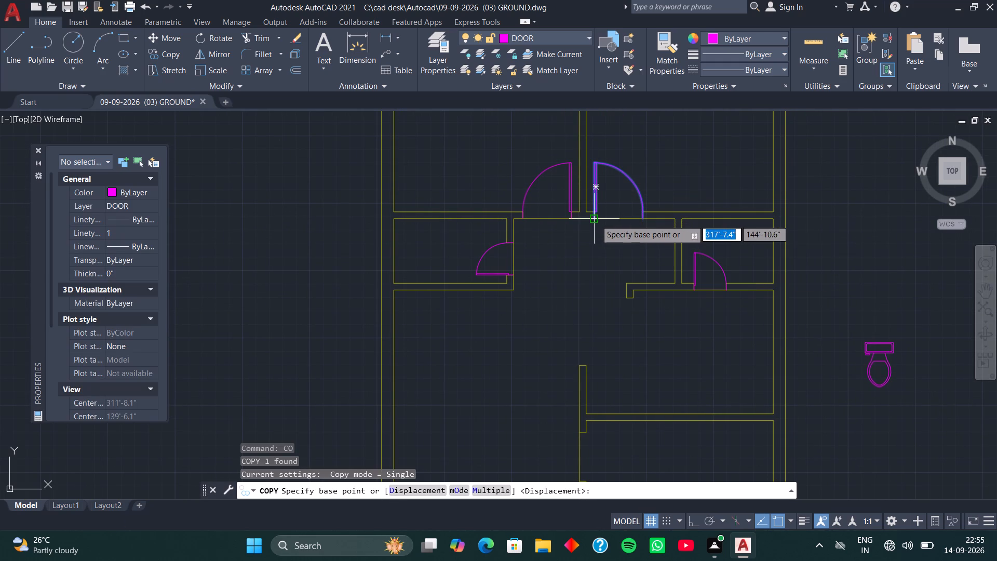
left_click(596, 220)
middle_click_drag(616, 330, 607, 161)
scroll(576, 268, "up", 2)
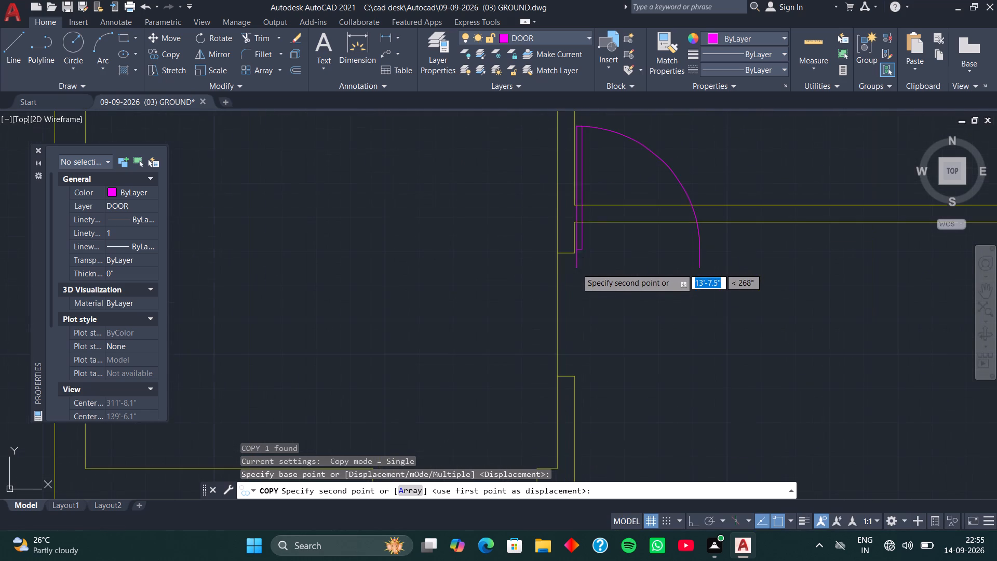
left_click(560, 255)
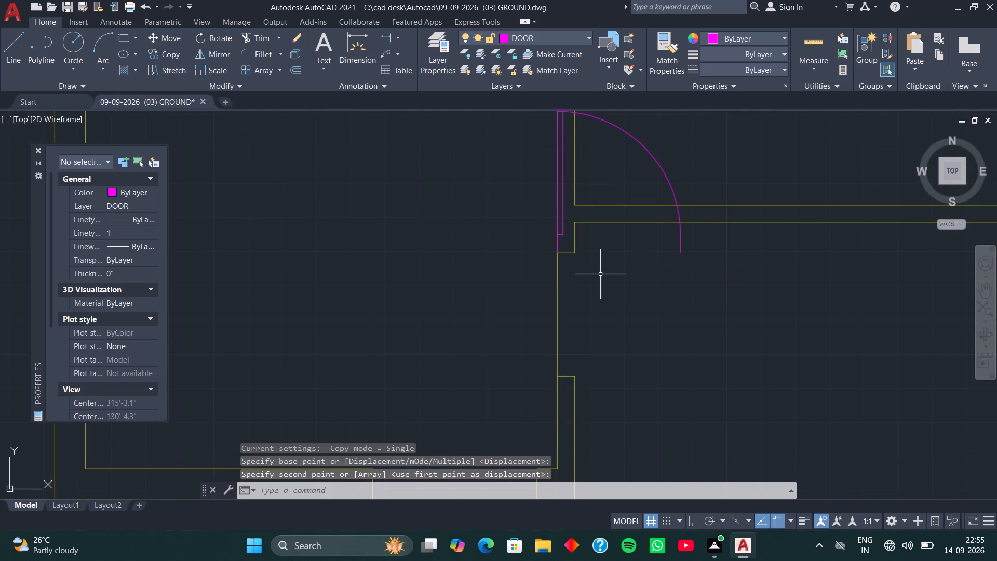
Rotate the copied door block 90° clockwise about its hinge corner so it closes the west opening of the room above the staircase.
left_click(658, 165)
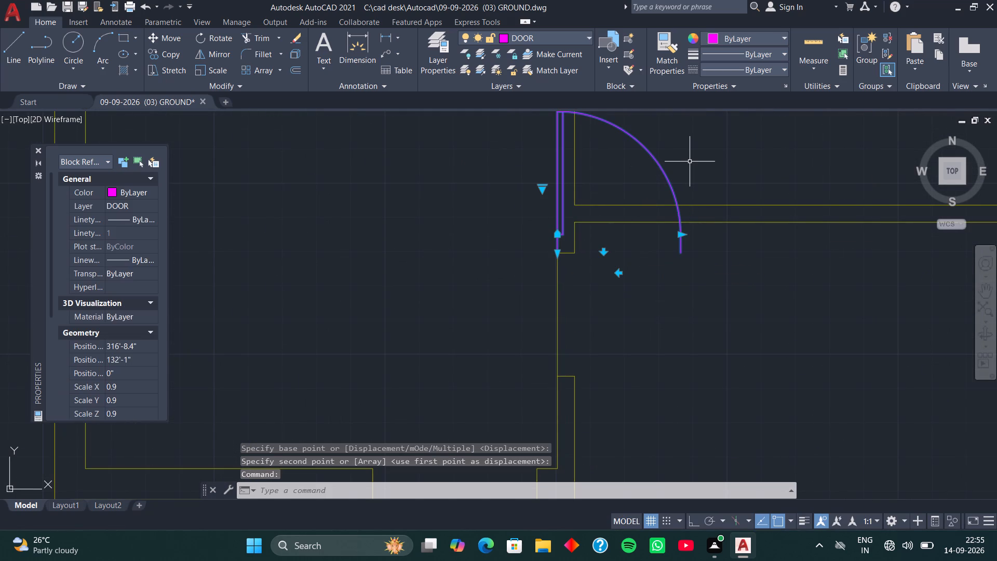
type("RO")
key("space")
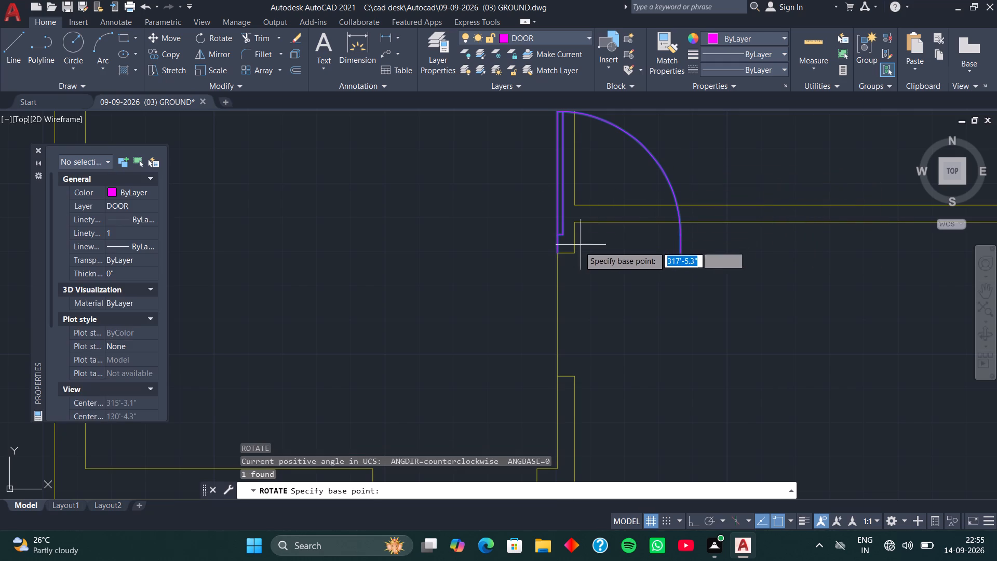
left_click(558, 254)
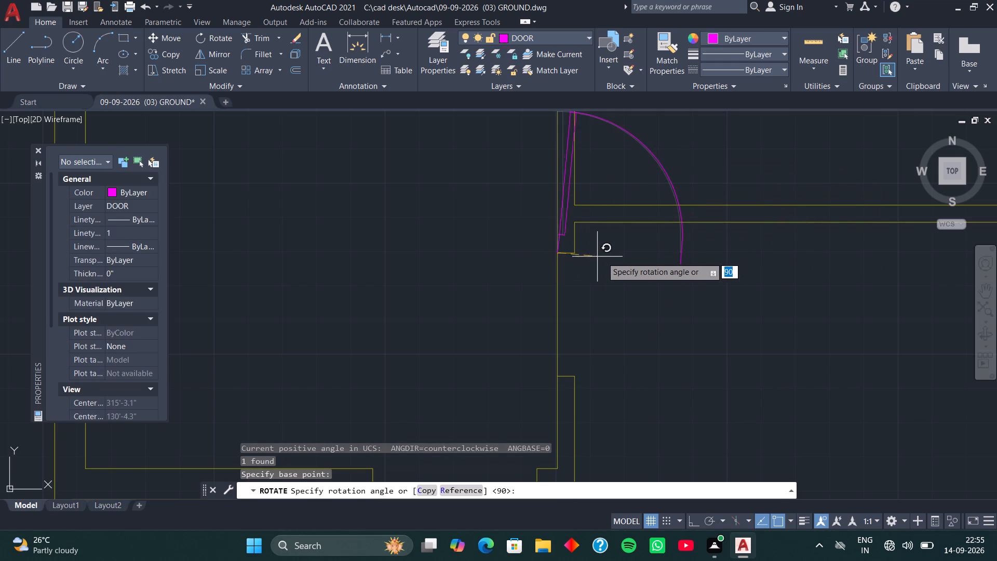
left_click(559, 380)
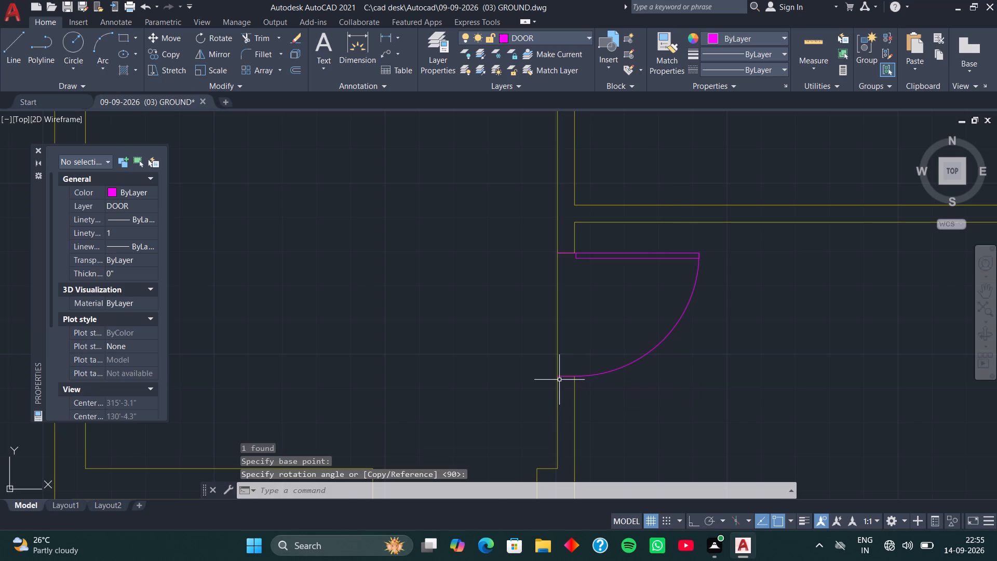
Copy the upper-left room's door block from its hinge corner to the lower east corner of the opening in the large west room's south wall.
scroll(640, 311, "down", 2)
middle_click_drag(628, 331, 634, 328)
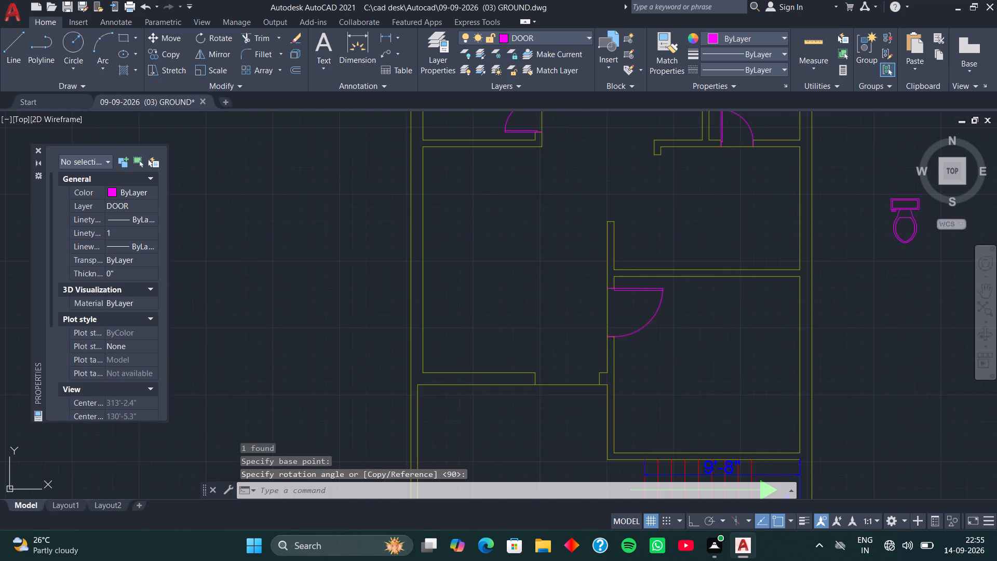
middle_click_drag(634, 328, 662, 303)
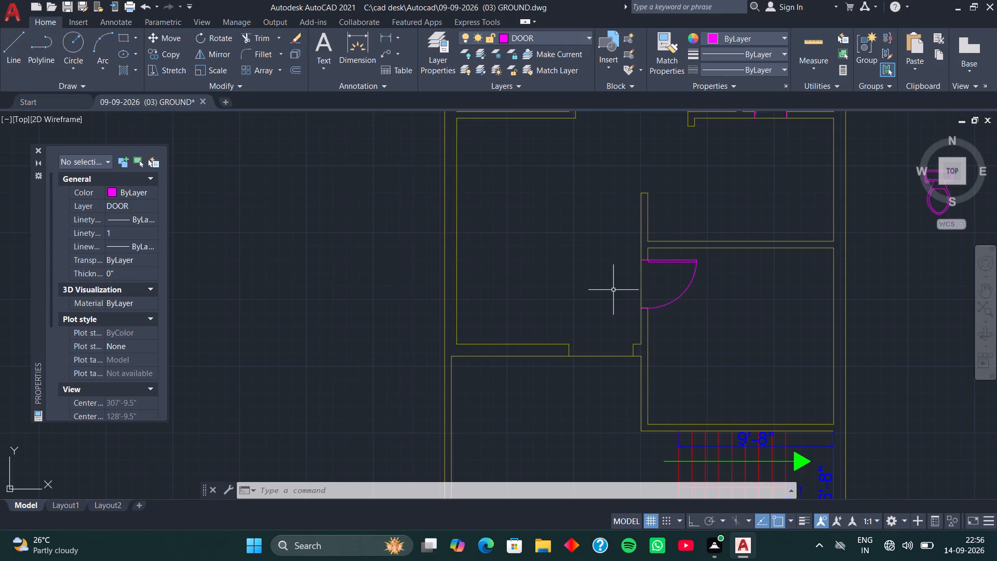
scroll(593, 258, "down", 2)
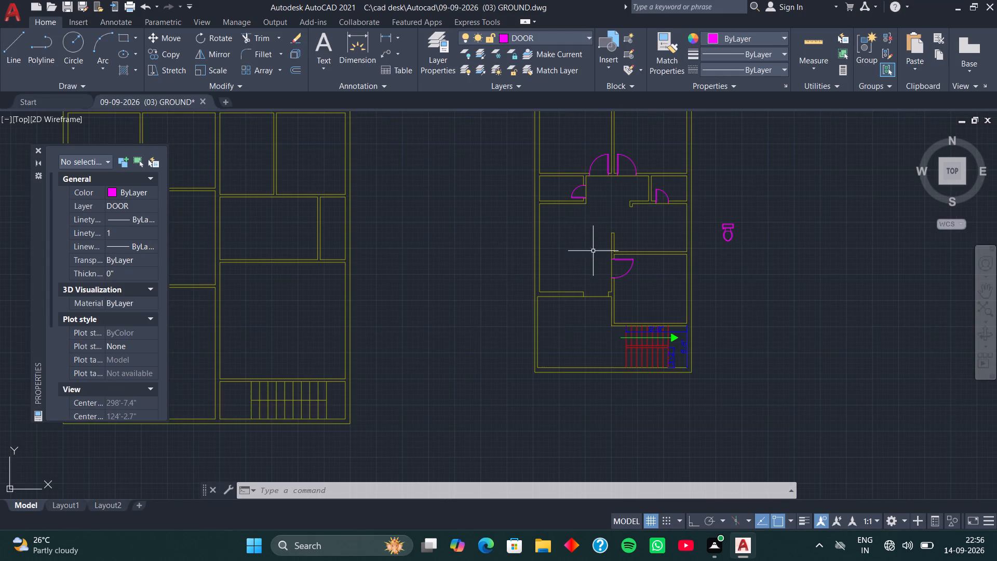
middle_click_drag(594, 217, 512, 252)
scroll(528, 248, "up", 3)
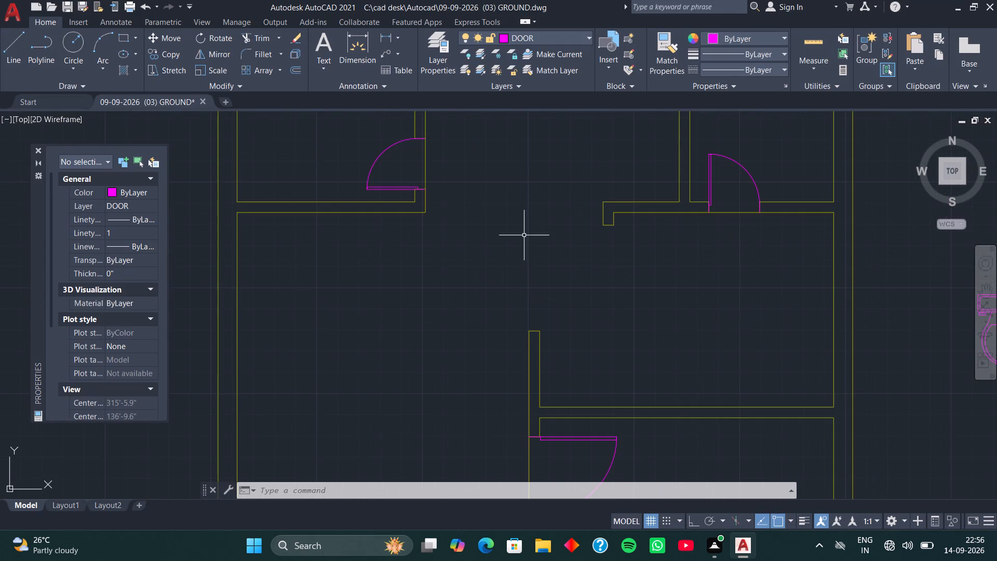
scroll(514, 186, "down", 3)
middle_click_drag(513, 187, 495, 238)
scroll(491, 218, "up", 3)
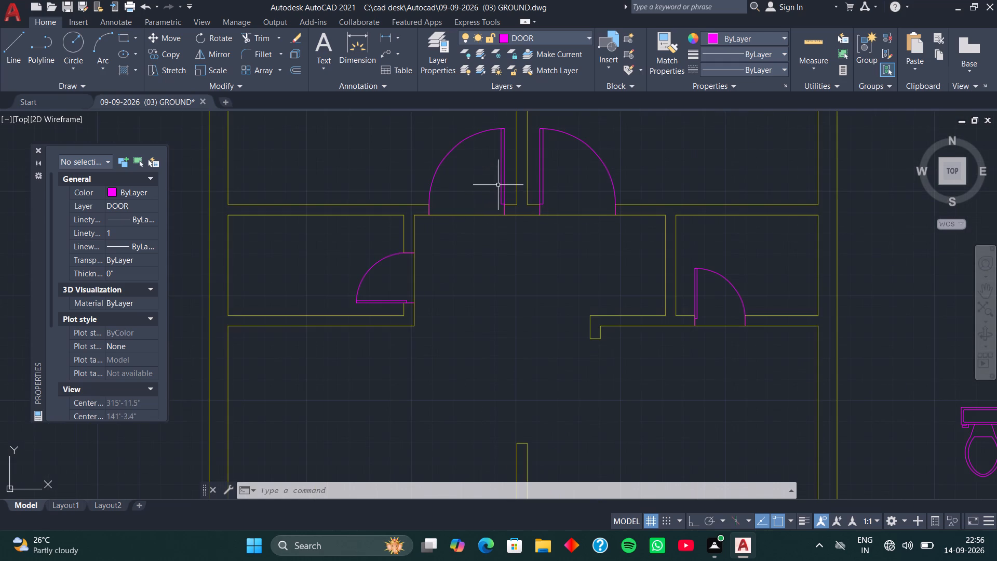
left_click(501, 185)
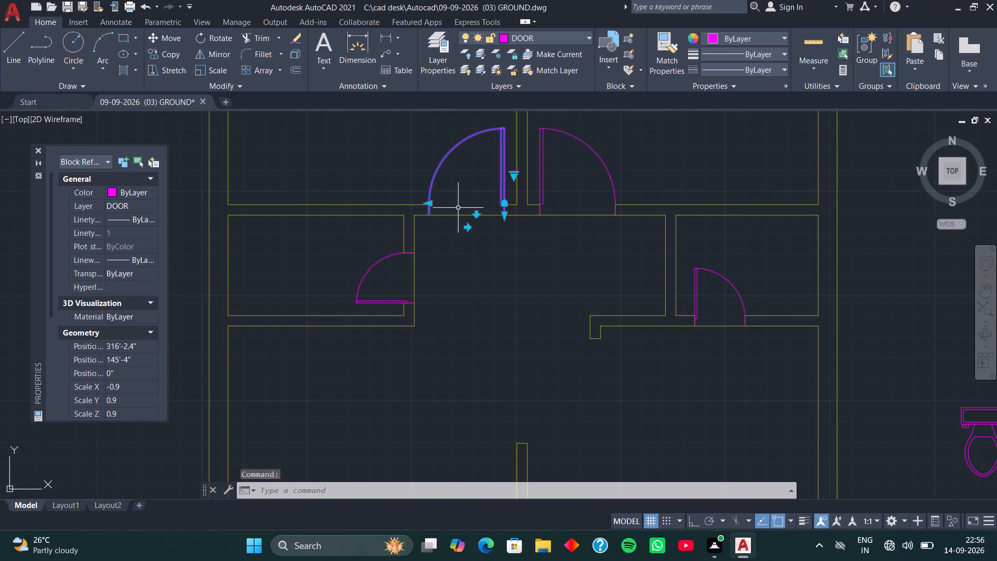
key("c")
type("O")
key("space")
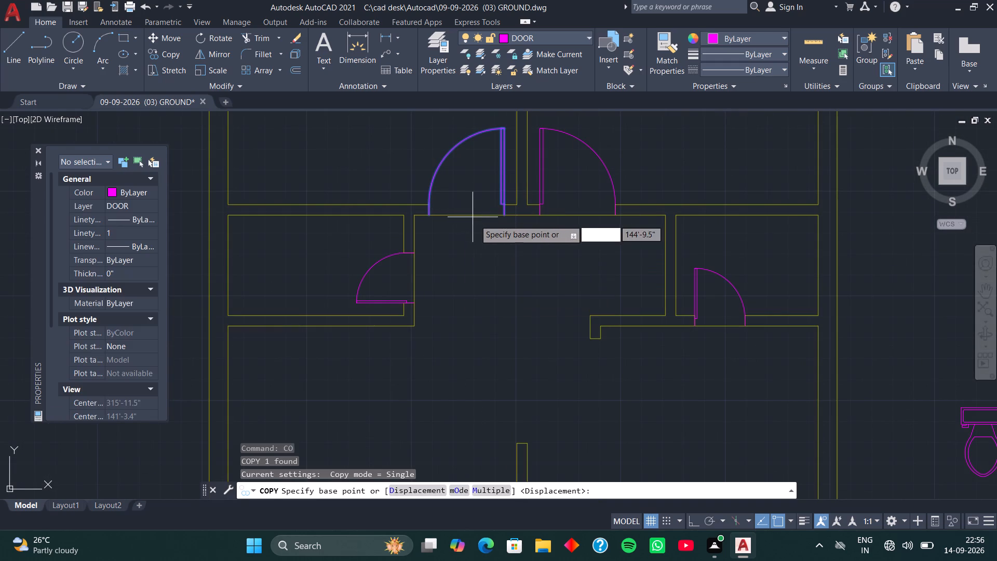
left_click(504, 212)
scroll(508, 307, "down", 1)
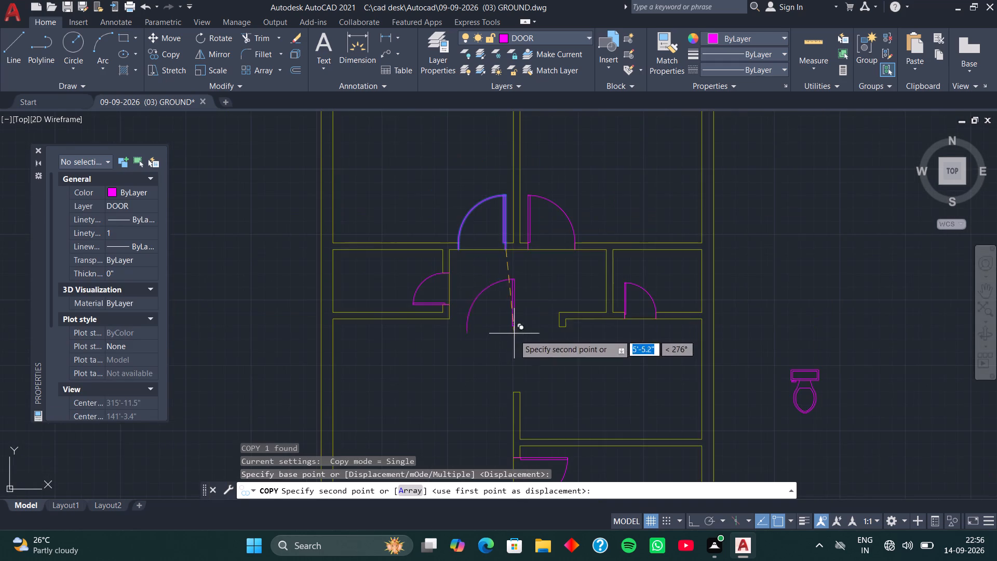
middle_click_drag(514, 336, 533, 174)
middle_click_drag(519, 332, 529, 258)
scroll(526, 337, "up", 3)
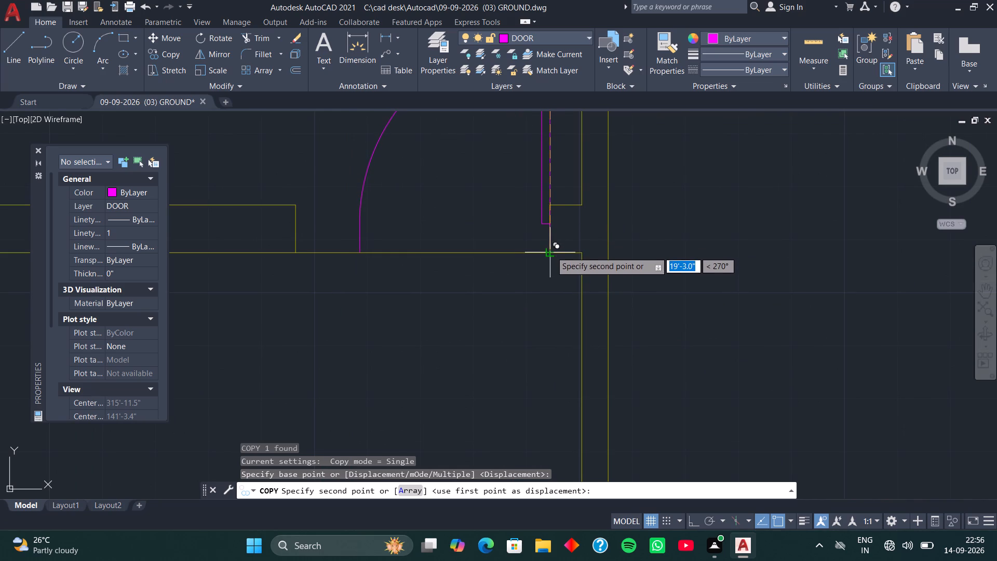
left_click(551, 251)
Scale the copied door block by reference from its hinge corner so its width fills the large west room's south wall opening.
left_click(547, 216)
left_click(539, 221)
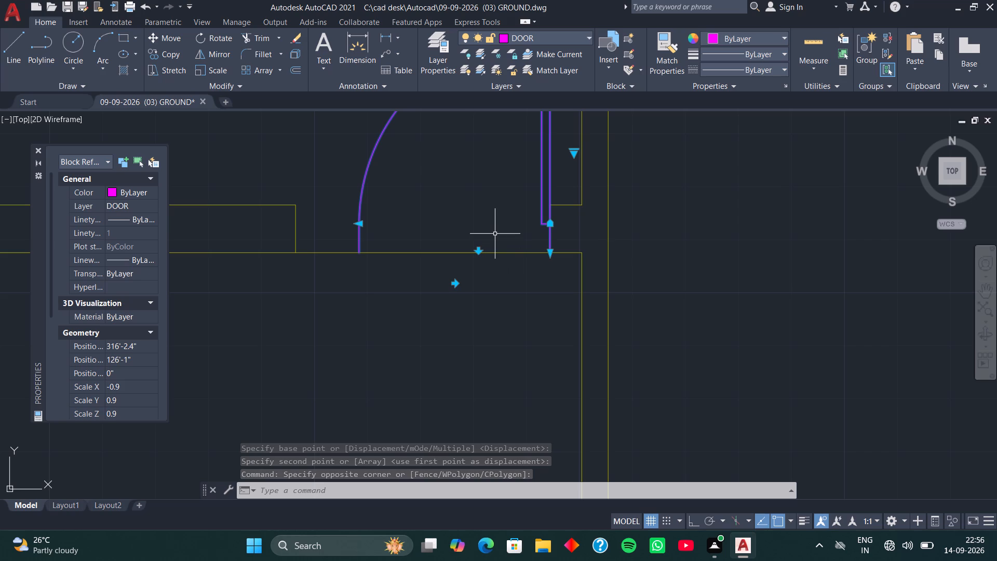
key("s")
type("C")
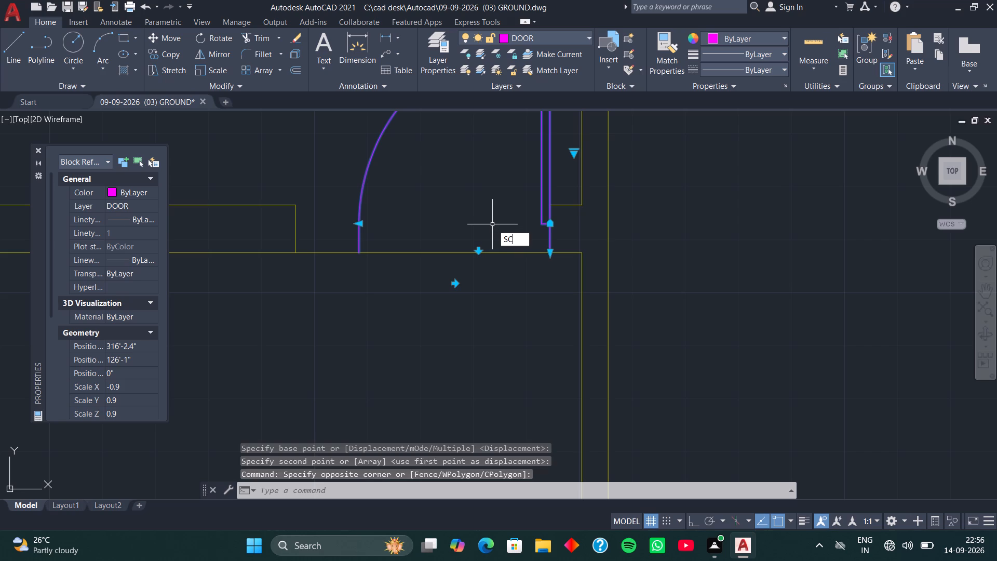
key("space")
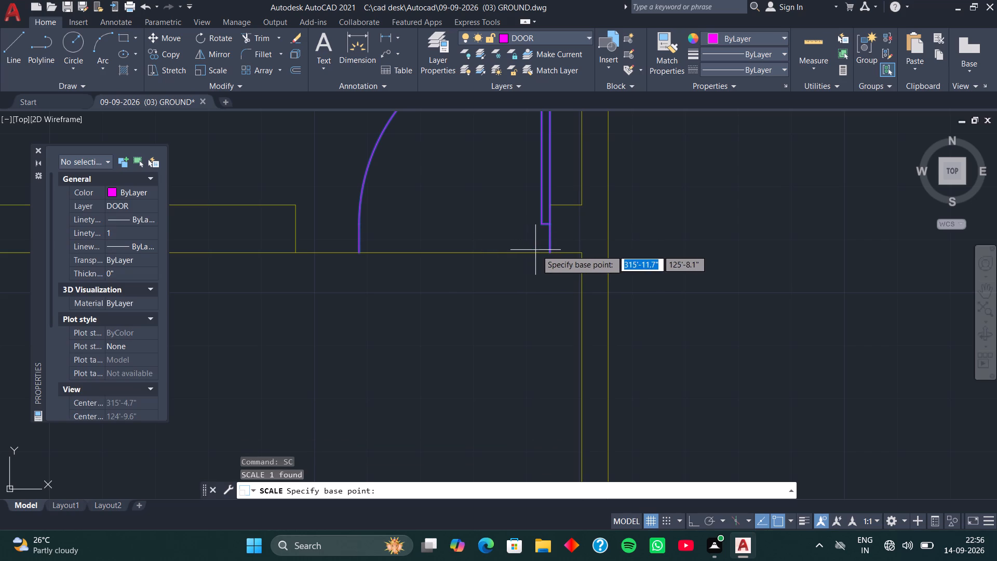
left_click(548, 253)
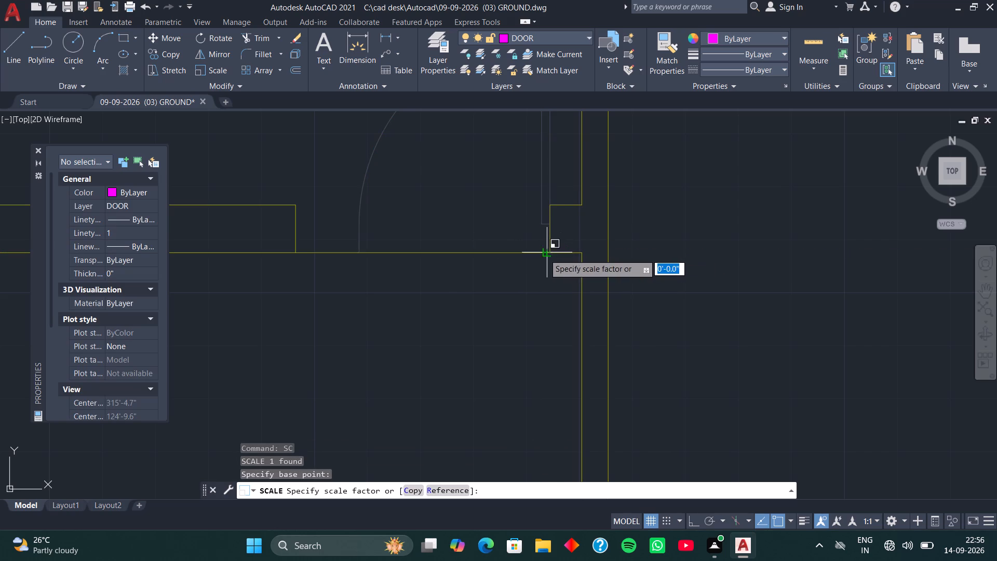
type("R")
key("space")
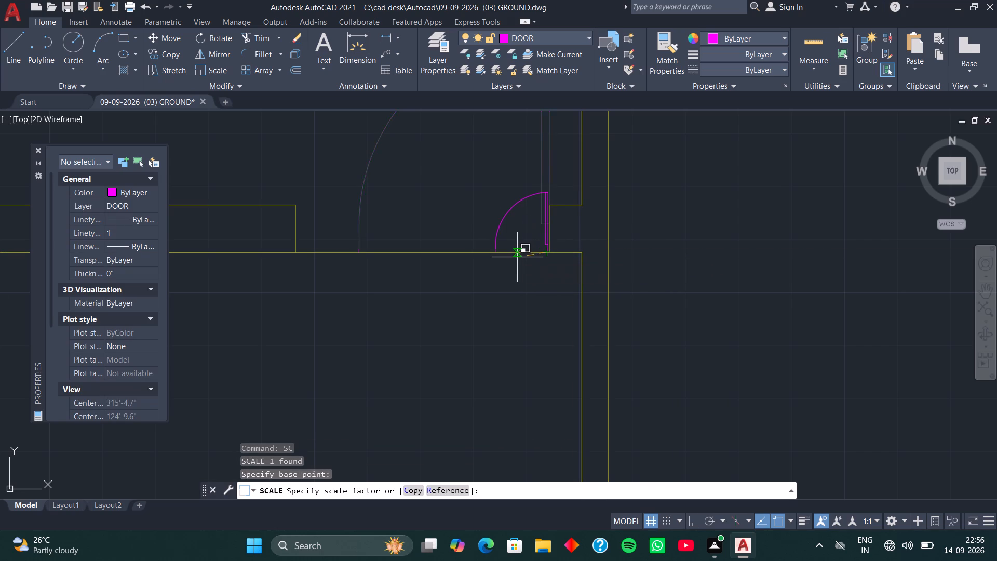
left_click(553, 253)
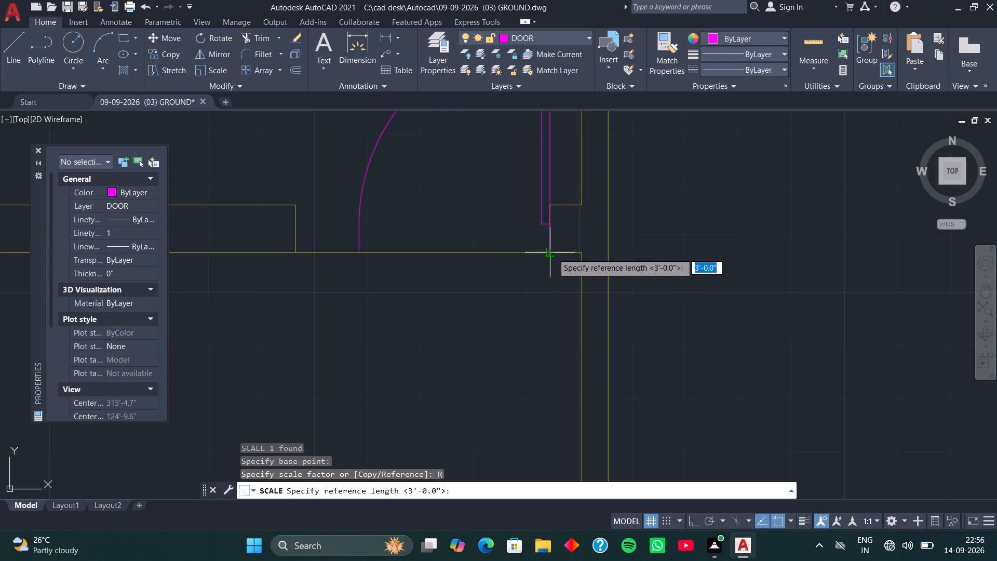
left_click(361, 251)
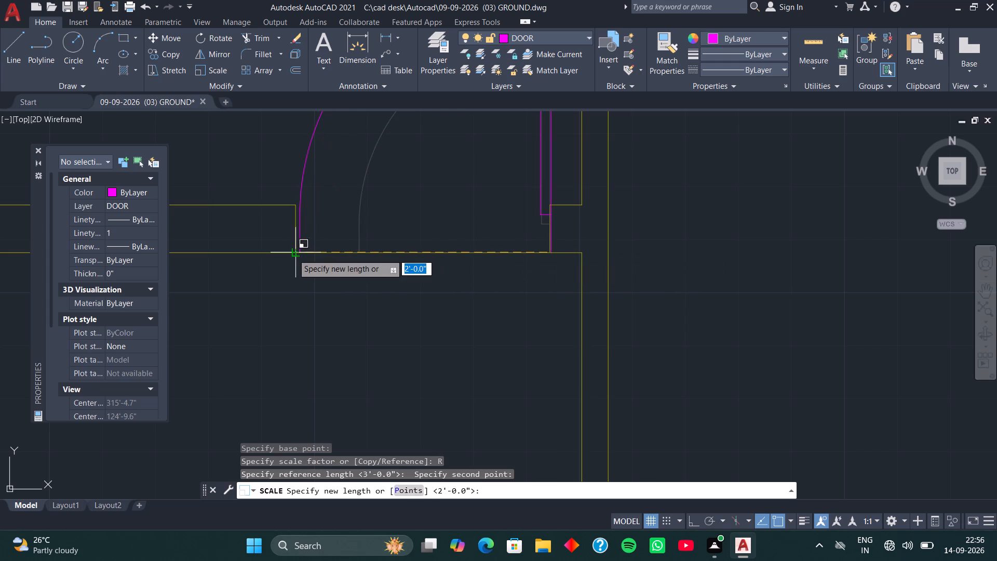
scroll(293, 254, "up", 4)
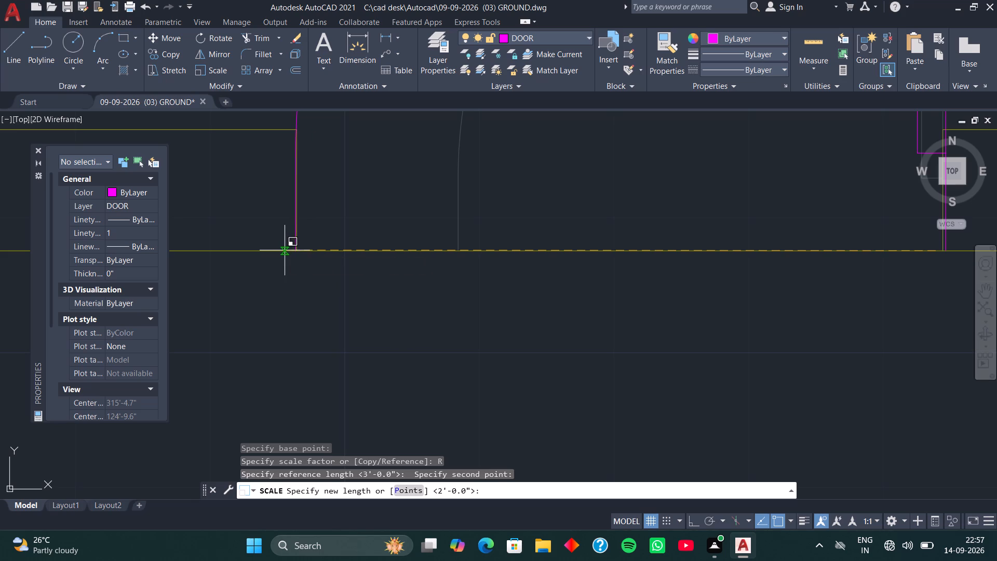
left_click(285, 250)
scroll(366, 251, "down", 4)
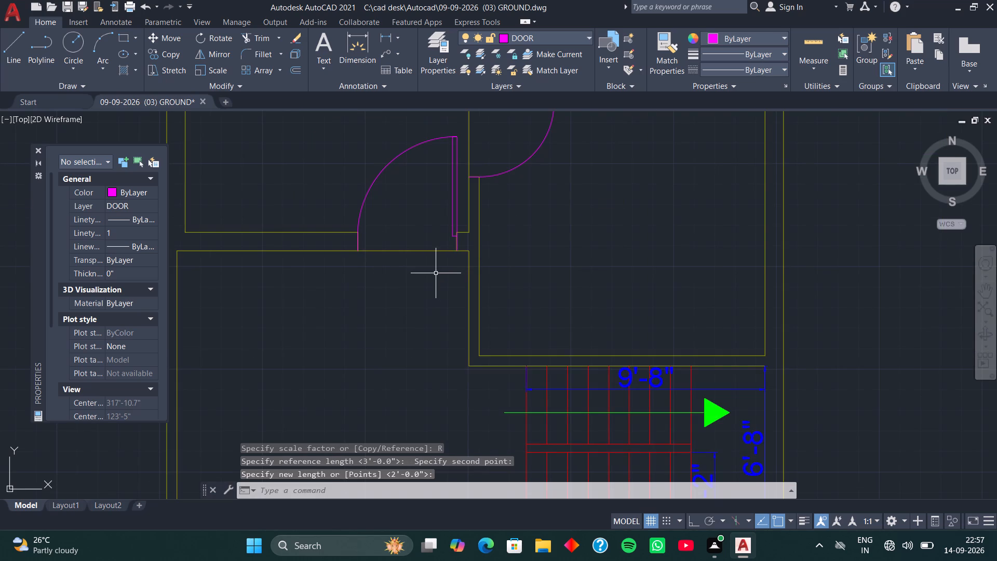
Review the door placement and room layout across the ground floor plan and compare it with the neighbouring plan.
scroll(436, 276, "down", 1)
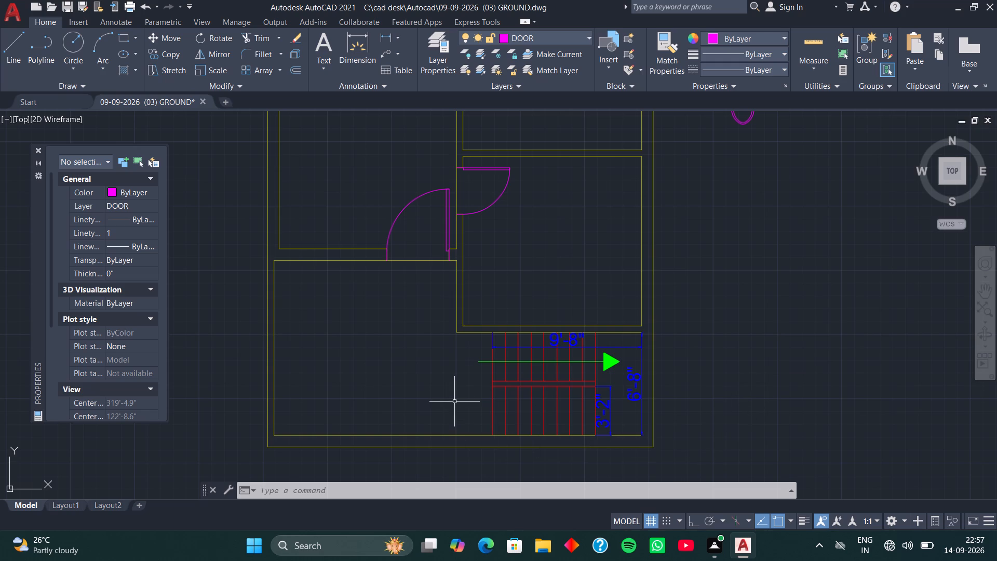
middle_click_drag(439, 411, 454, 388)
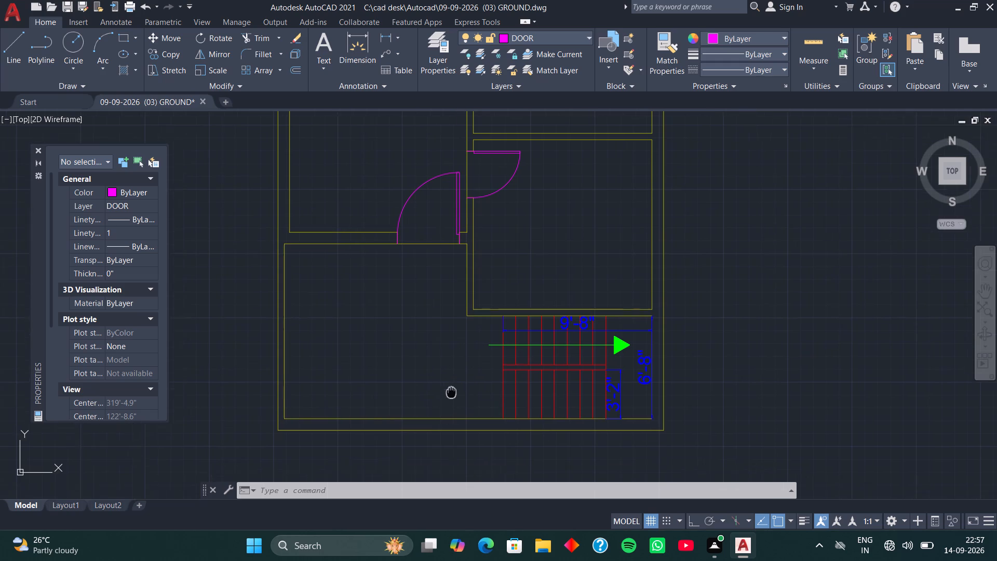
middle_click_drag(454, 388, 468, 376)
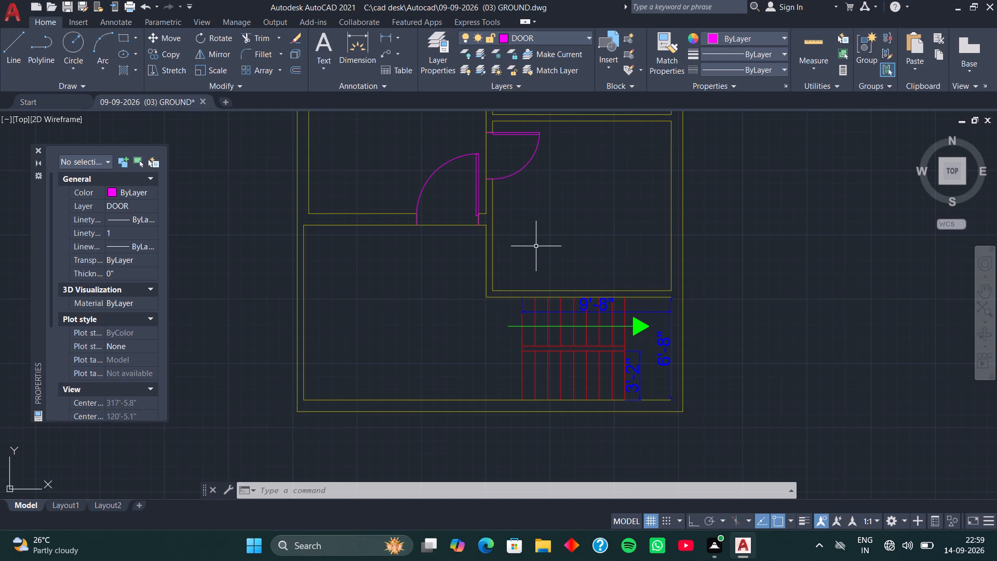
scroll(527, 249, "down", 1)
middle_click_drag(532, 246, 414, 304)
middle_click_drag(434, 250, 417, 305)
middle_click_drag(403, 244, 415, 332)
middle_click_drag(405, 285, 445, 273)
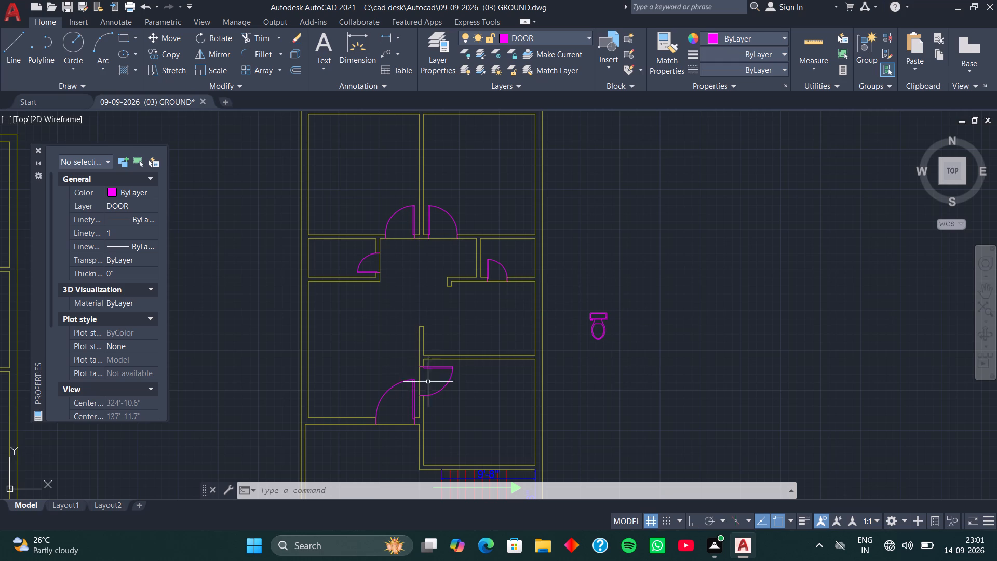
scroll(364, 389, "down", 1)
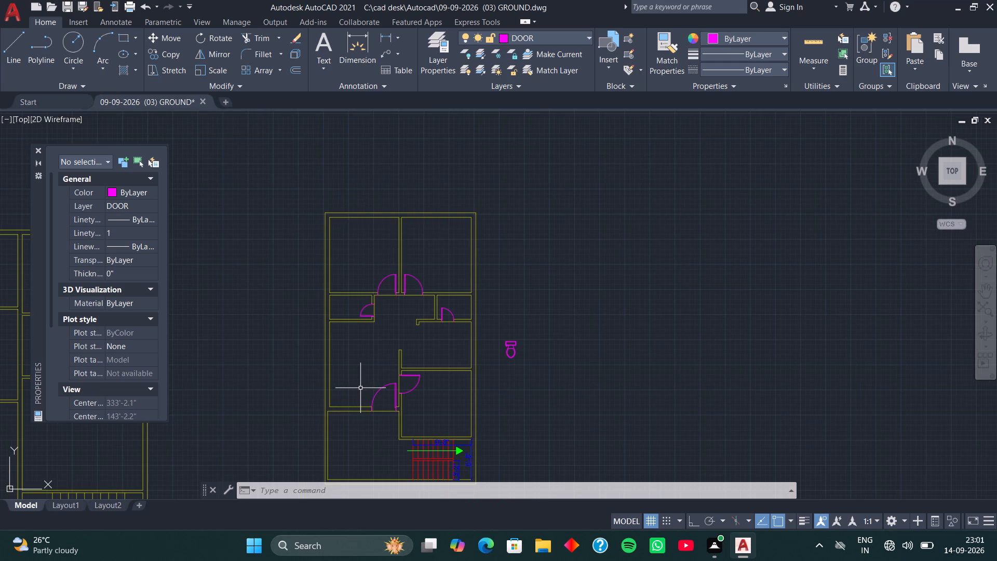
scroll(361, 381, "down", 1)
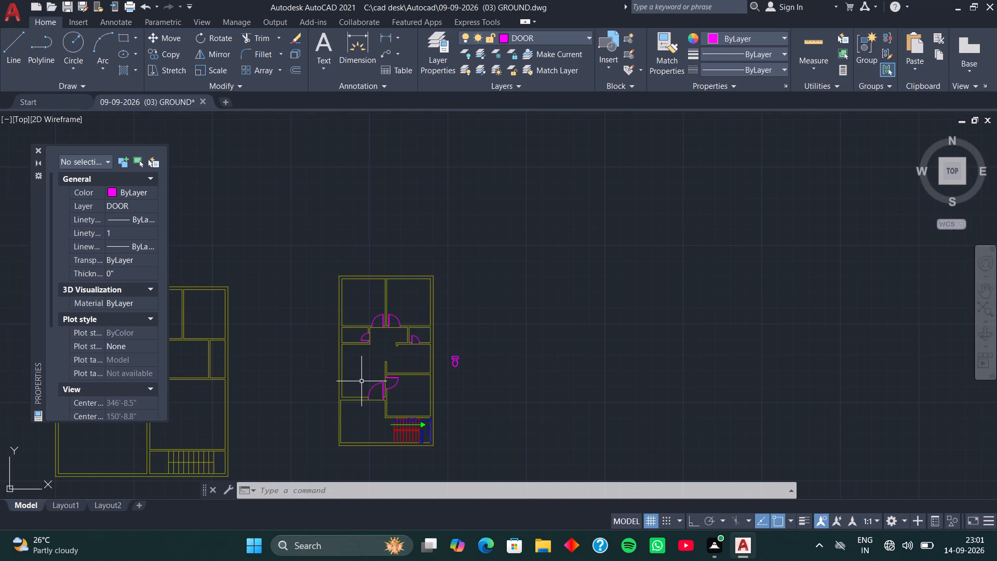
middle_click_drag(362, 382, 390, 336)
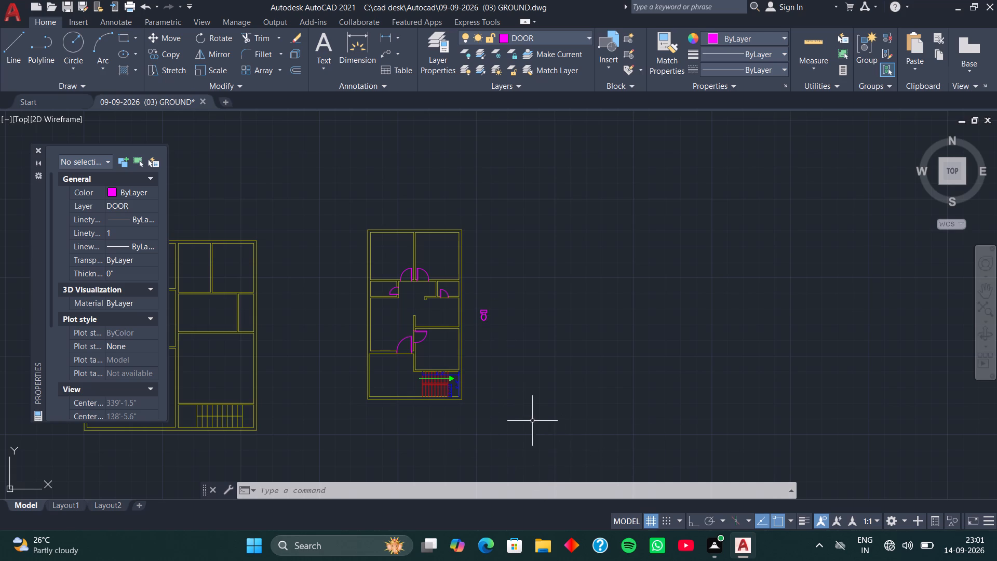
middle_click_drag(354, 384, 378, 351)
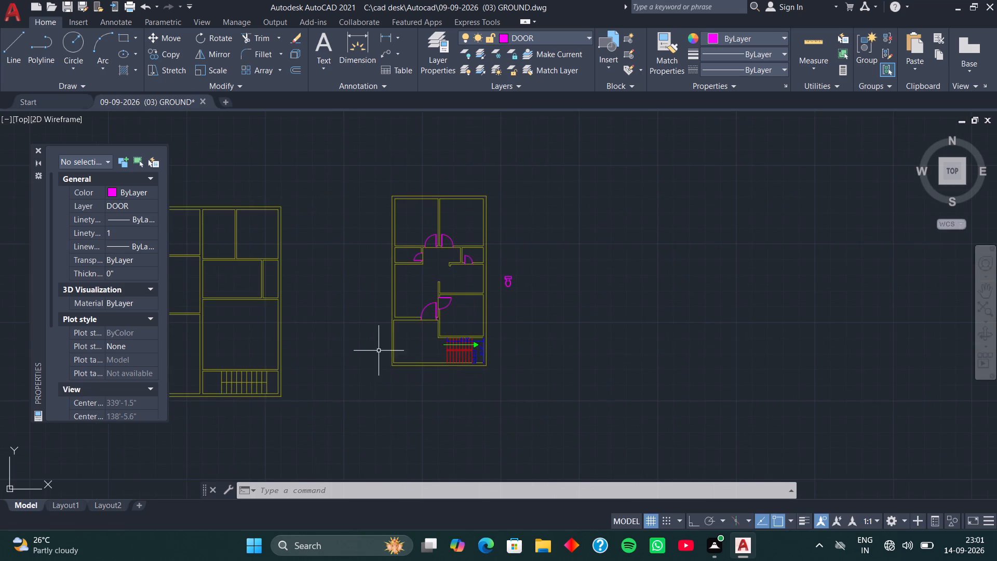
scroll(432, 356, "up", 3)
middle_click_drag(462, 344, 422, 326)
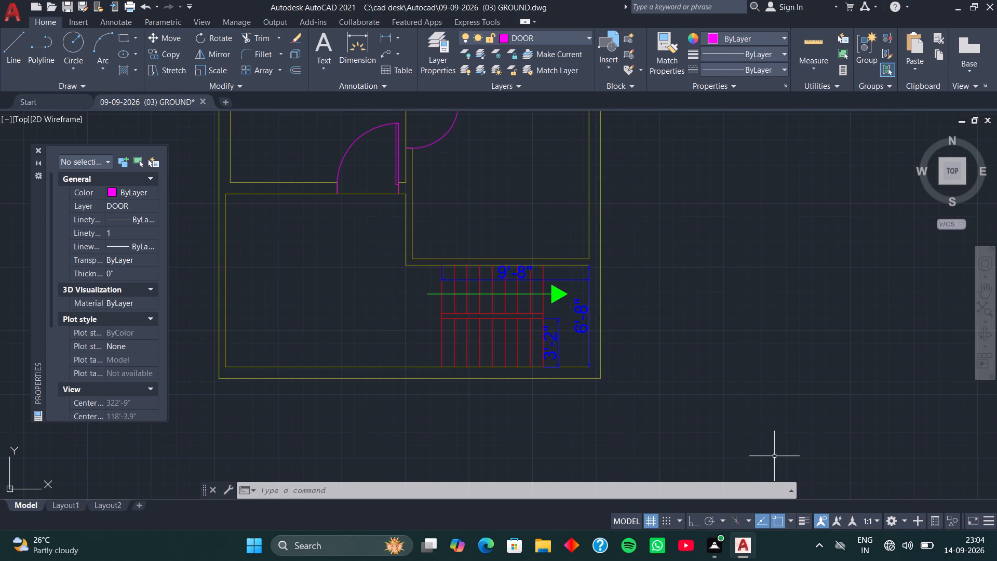
scroll(388, 332, "down", 1)
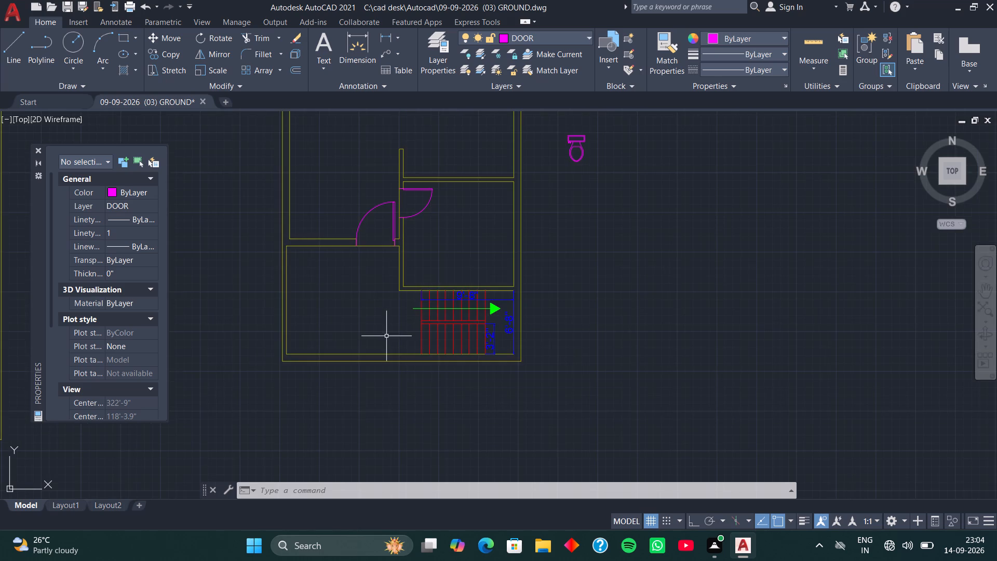
middle_click_drag(378, 323, 430, 424)
middle_click_drag(479, 268, 481, 337)
scroll(479, 268, "down", 1)
middle_click_drag(438, 330, 457, 327)
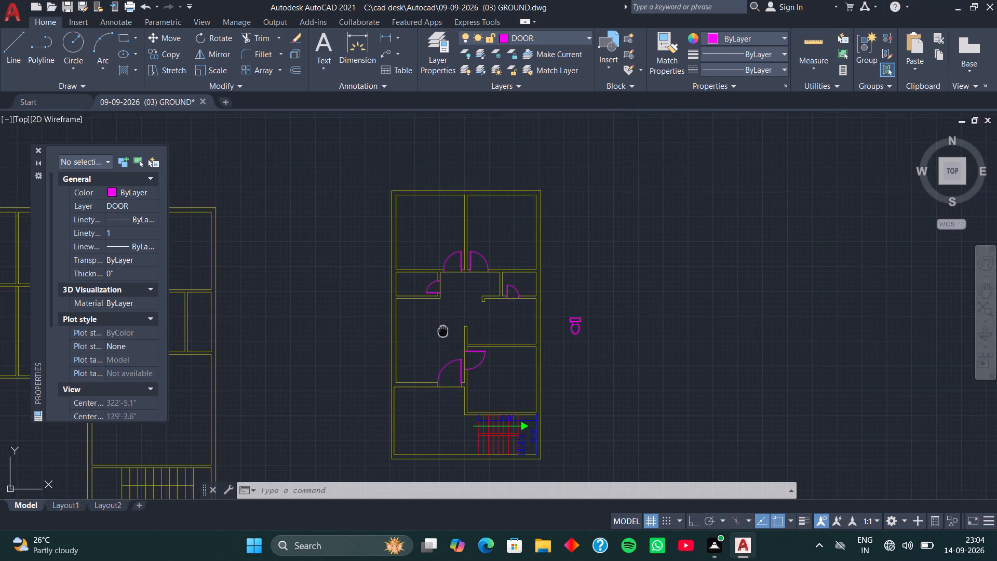
middle_click_drag(457, 327, 481, 322)
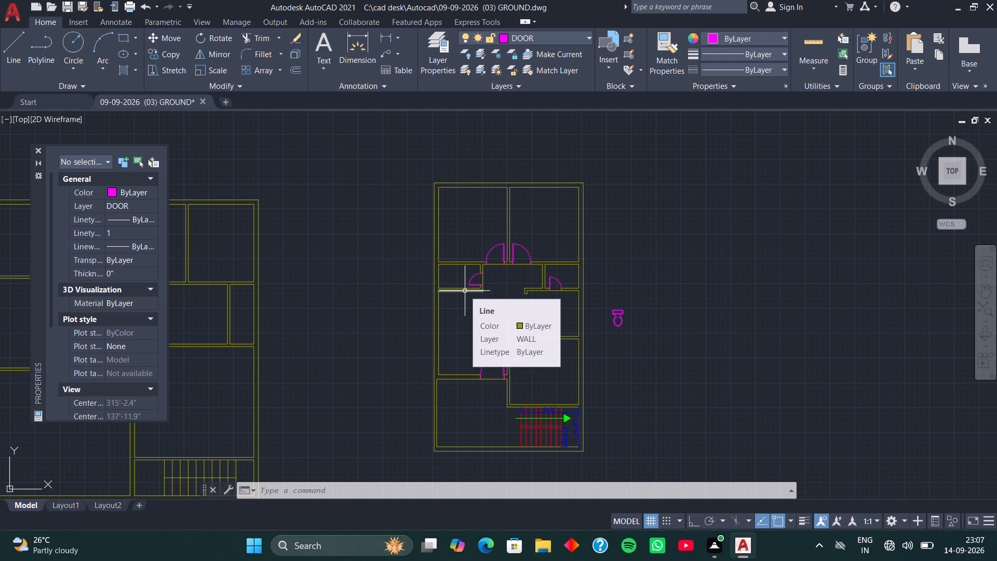
scroll(456, 259, "up", 2)
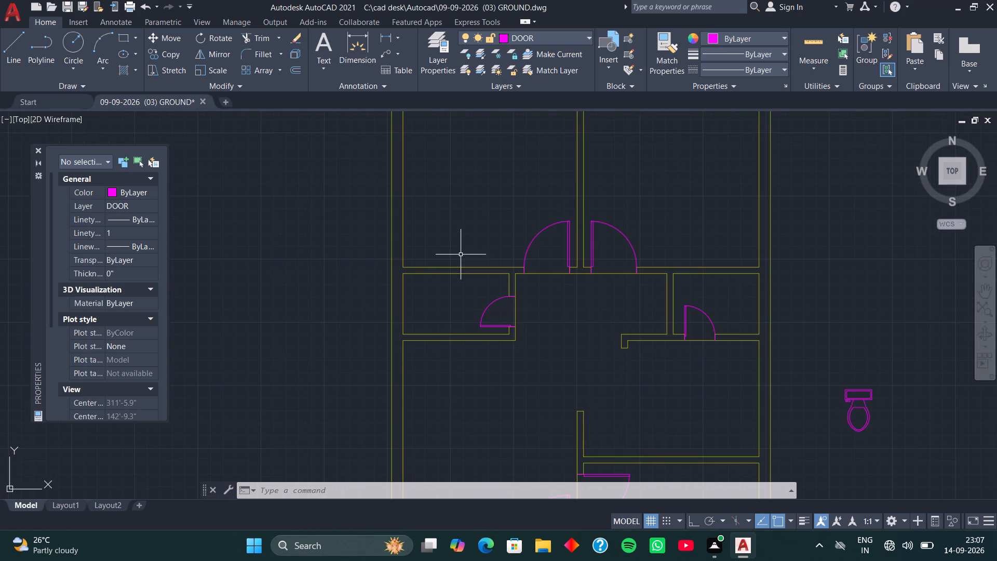
scroll(484, 230, "down", 1)
middle_click_drag(494, 288, 478, 236)
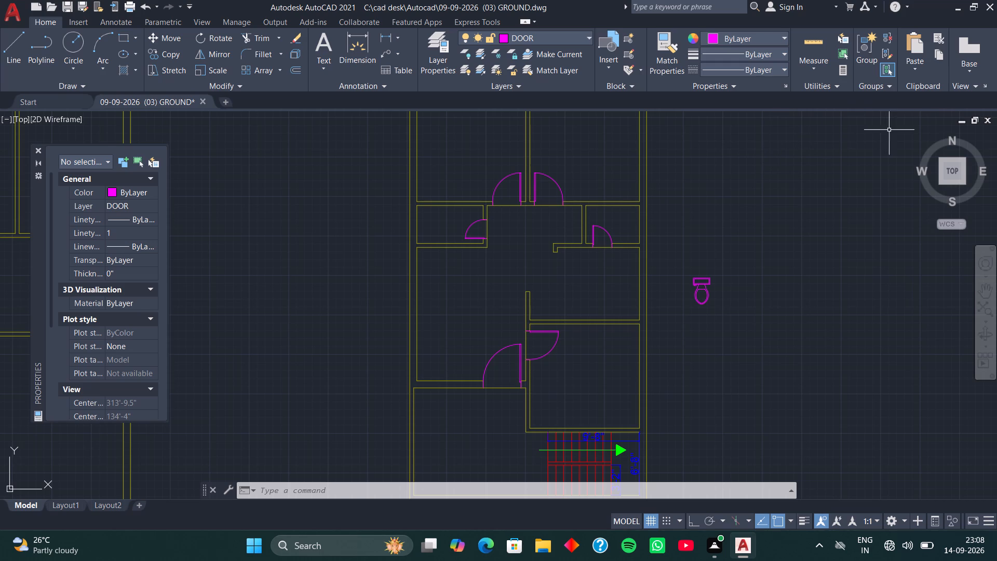
scroll(574, 175, "down", 1)
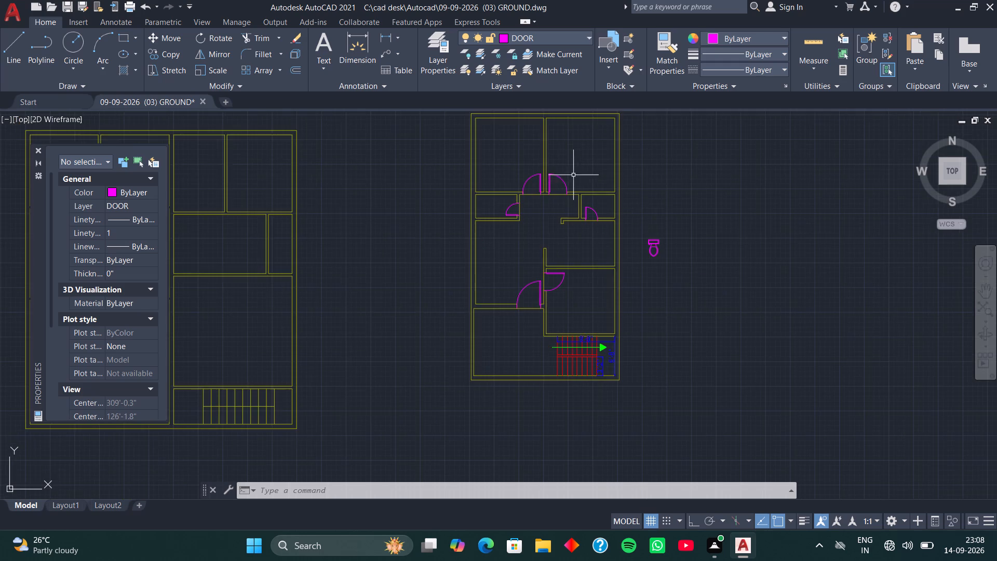
middle_click_drag(573, 177, 484, 229)
scroll(565, 222, "down", 1)
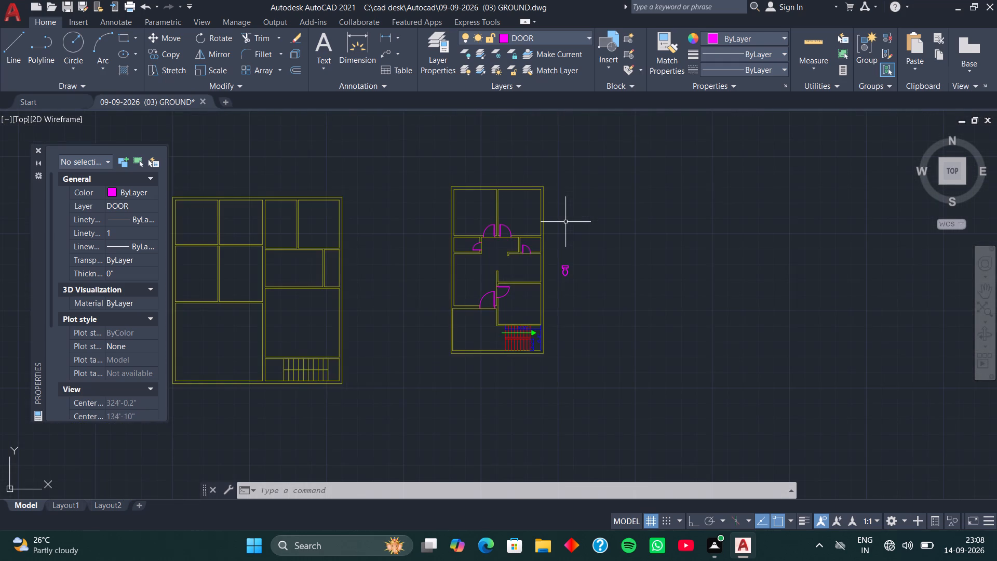
middle_click_drag(565, 222, 601, 212)
middle_click_drag(544, 246, 580, 239)
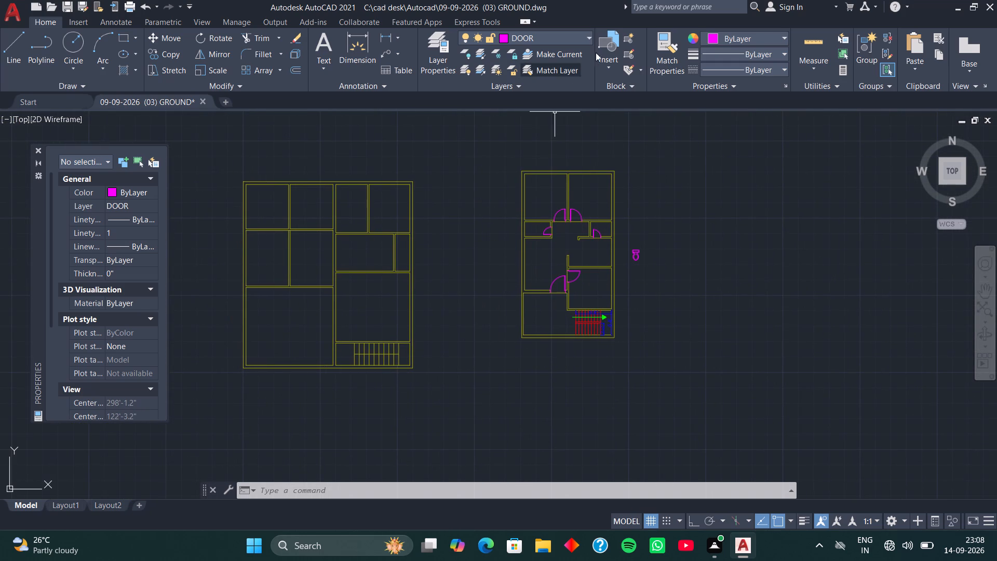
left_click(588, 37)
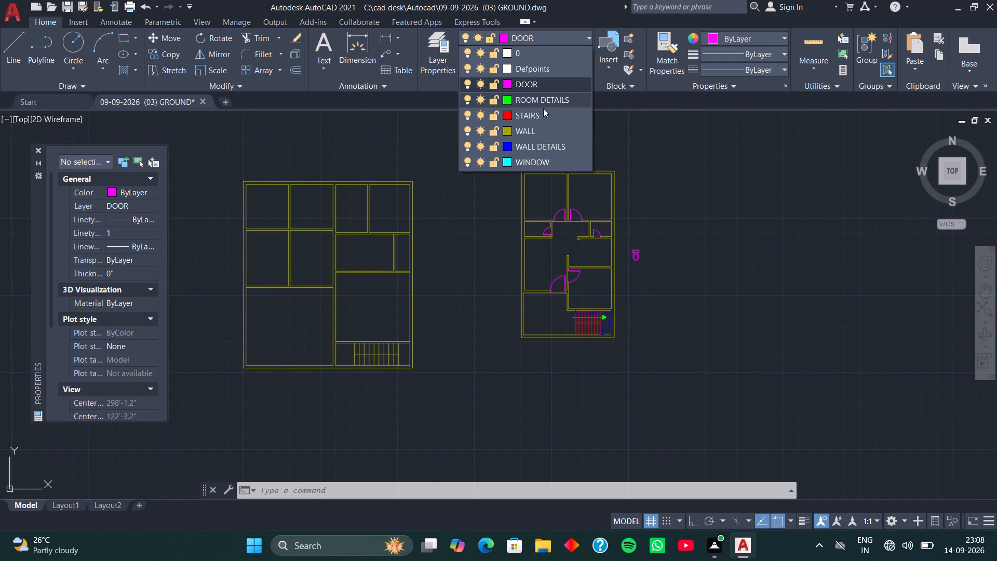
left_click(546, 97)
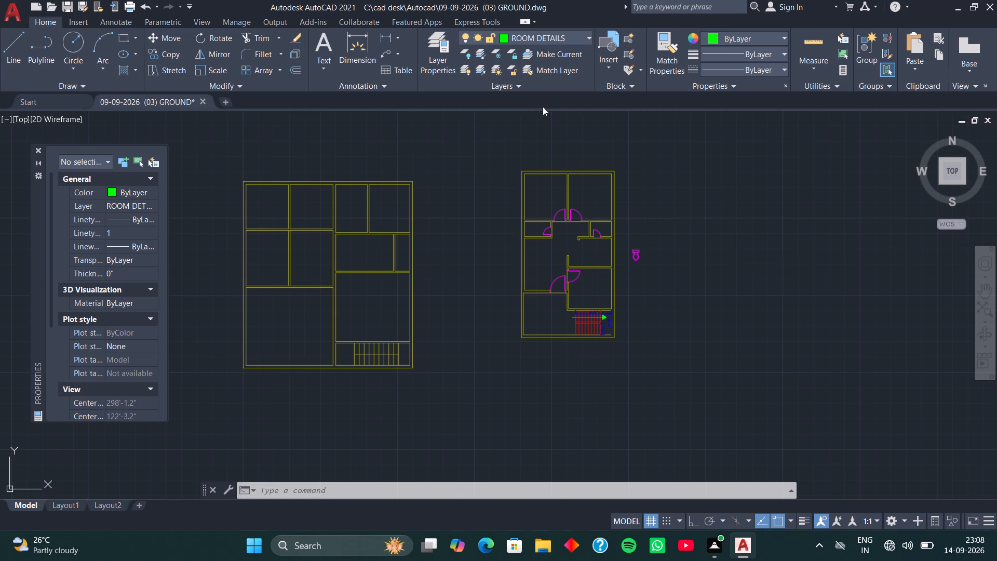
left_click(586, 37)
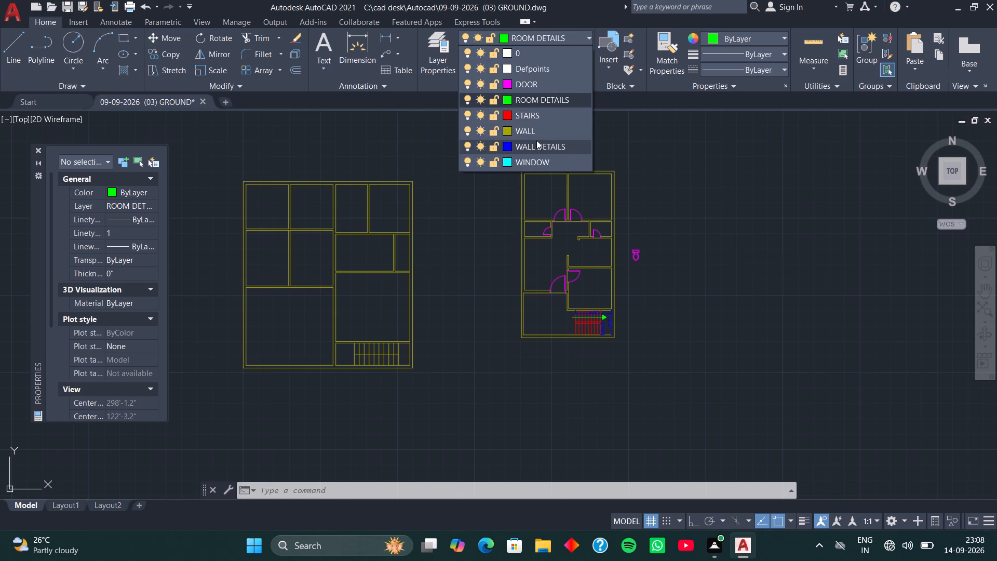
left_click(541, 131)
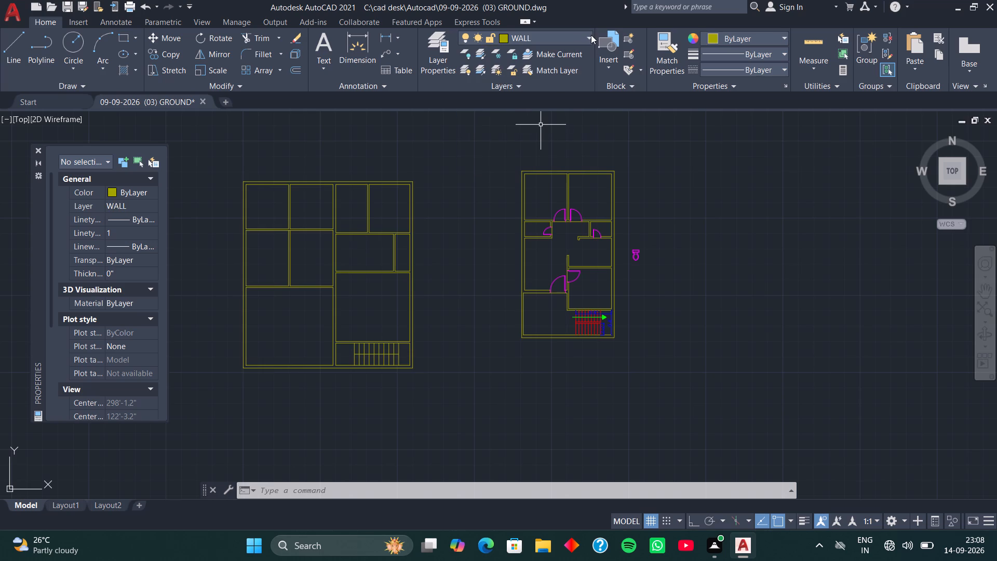
Make STAIRS the current layer and insert the Bed - Queen block from DesignCenter's Home - Space Planner.dwg in the empty area east of the plans.
left_click(591, 35)
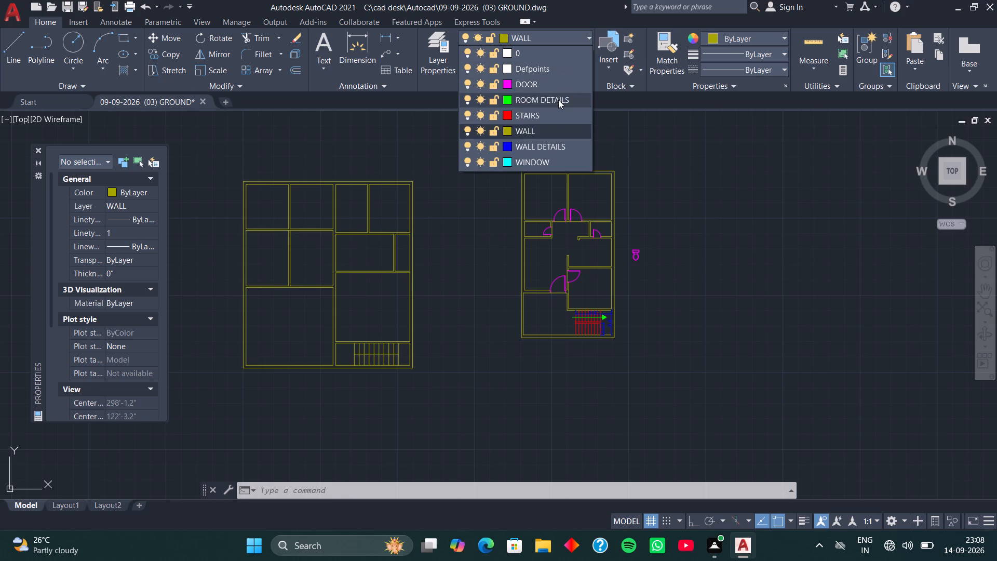
left_click(551, 117)
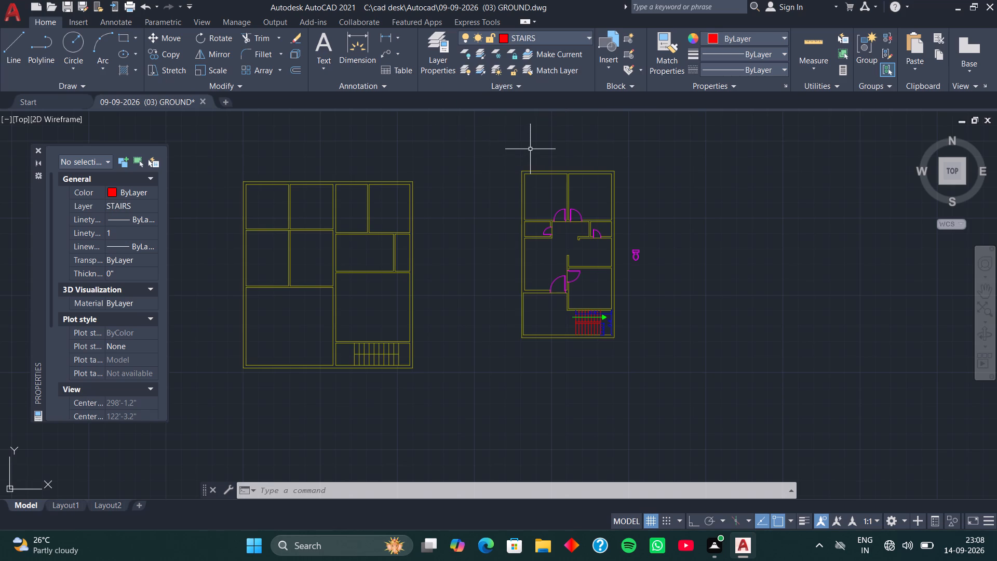
type("DC")
key("space")
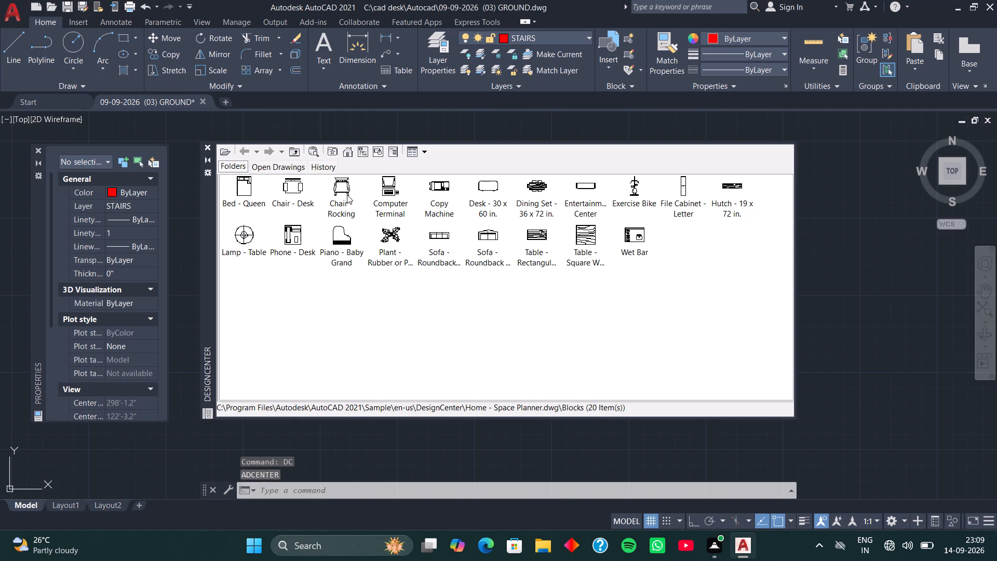
left_click_drag(243, 189, 825, 248)
Place the Bed - Queen block slightly farther east in the empty area beside the plans.
left_click_drag(825, 248, 860, 256)
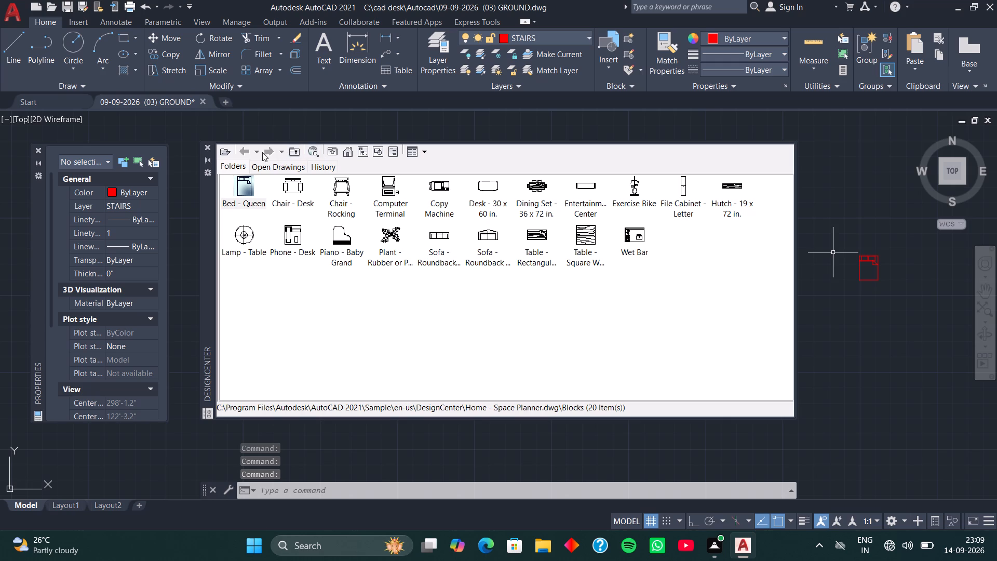
Insert the Range-Oven - 30 in top block from DesignCenter's Kitchens.dwg in the empty area southeast of the bed block.
left_click(351, 154)
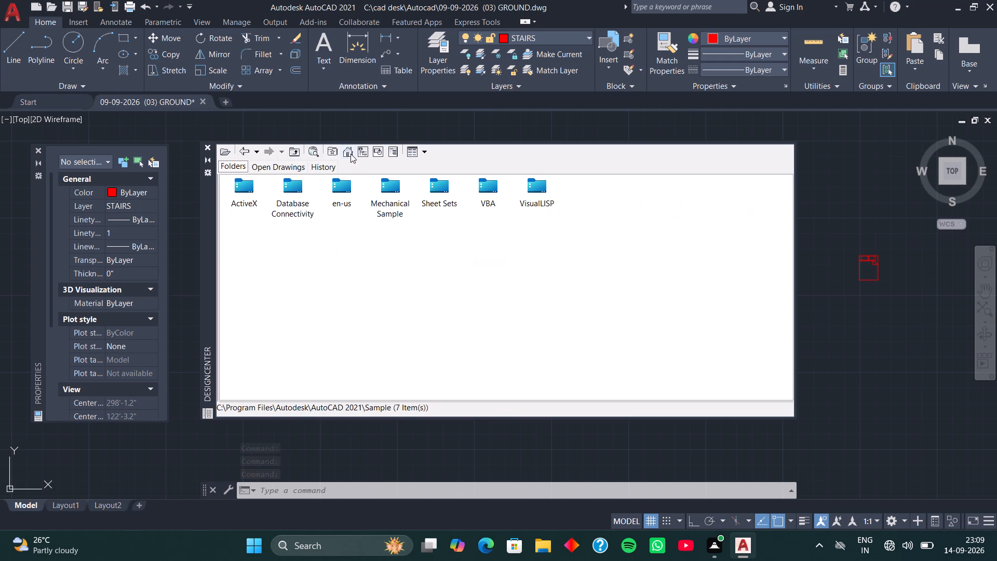
double_click(336, 198)
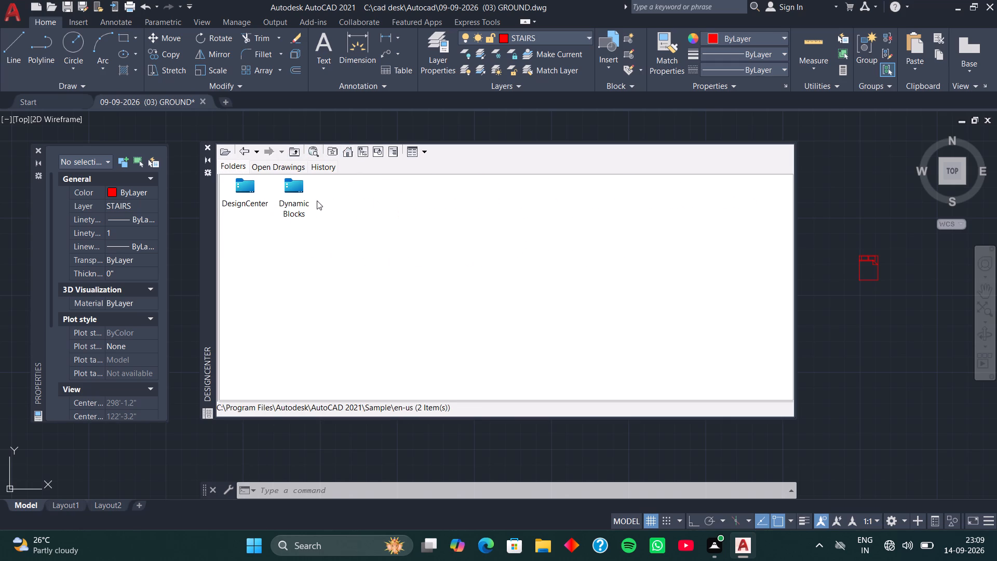
double_click(249, 193)
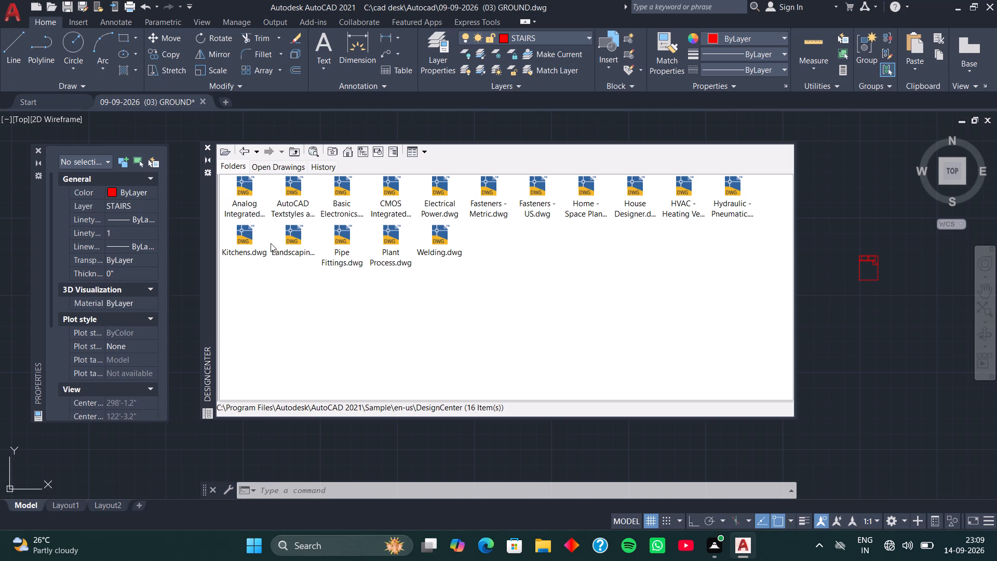
double_click(248, 238)
double_click(249, 190)
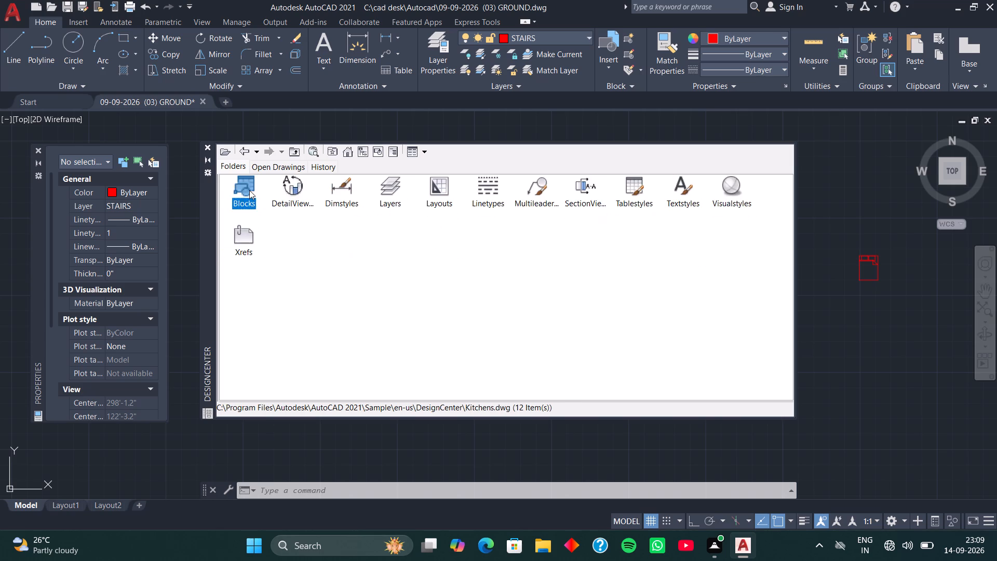
left_click_drag(338, 235, 832, 354)
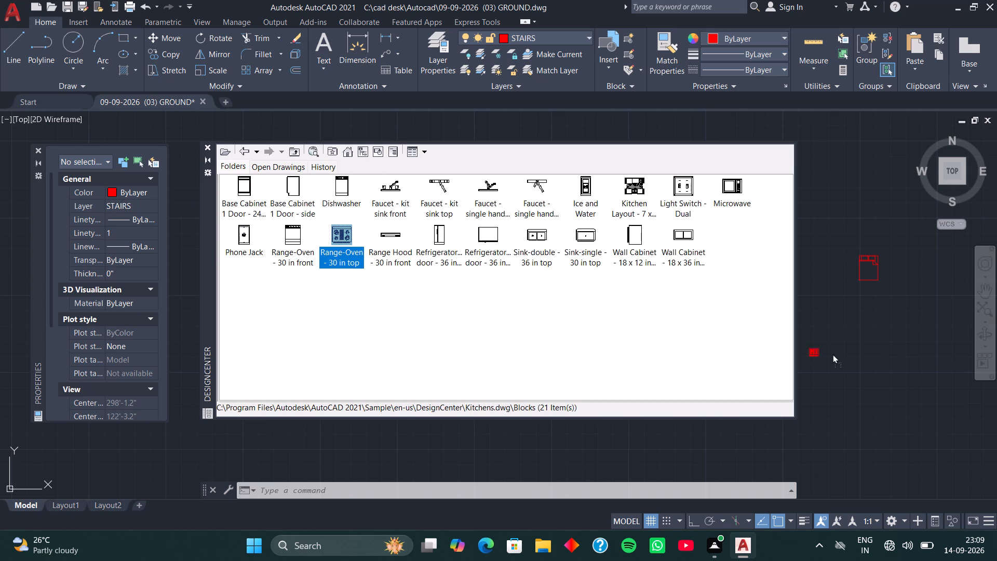
left_click_drag(832, 354, 902, 361)
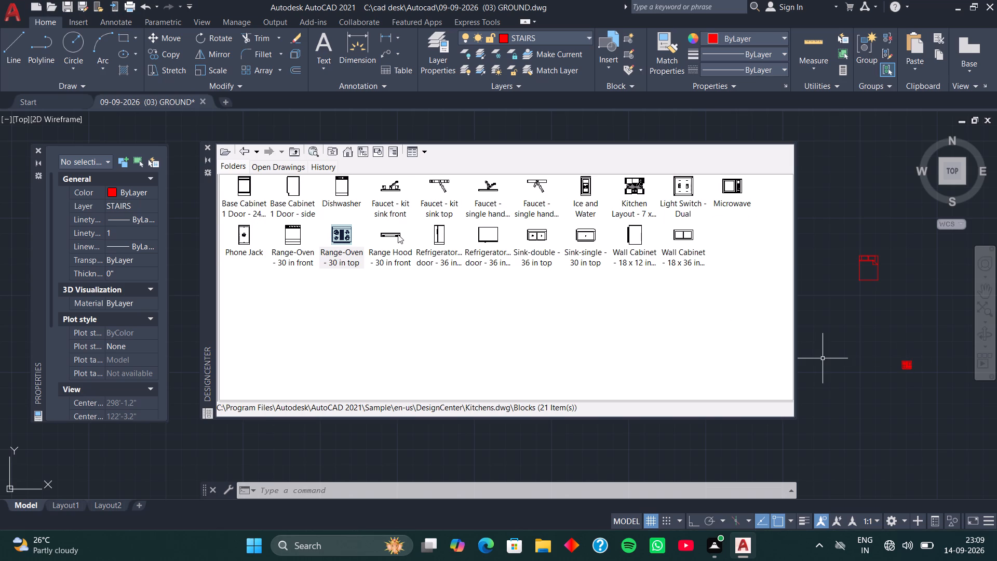
Insert the Sink-double - 36 in top block from Kitchens.dwg between the bed and range blocks, and close DesignCenter.
left_click_drag(540, 236, 852, 314)
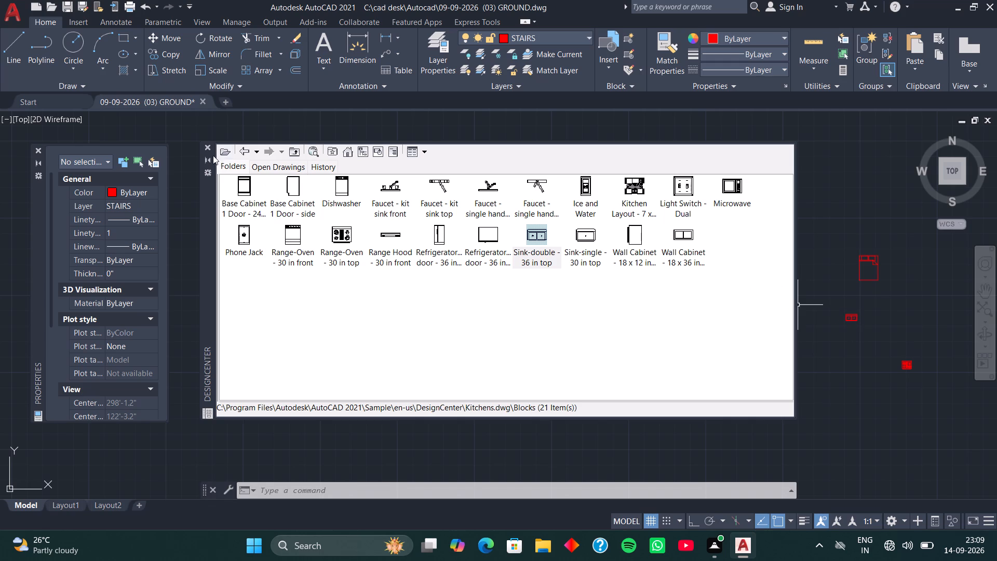
left_click(206, 144)
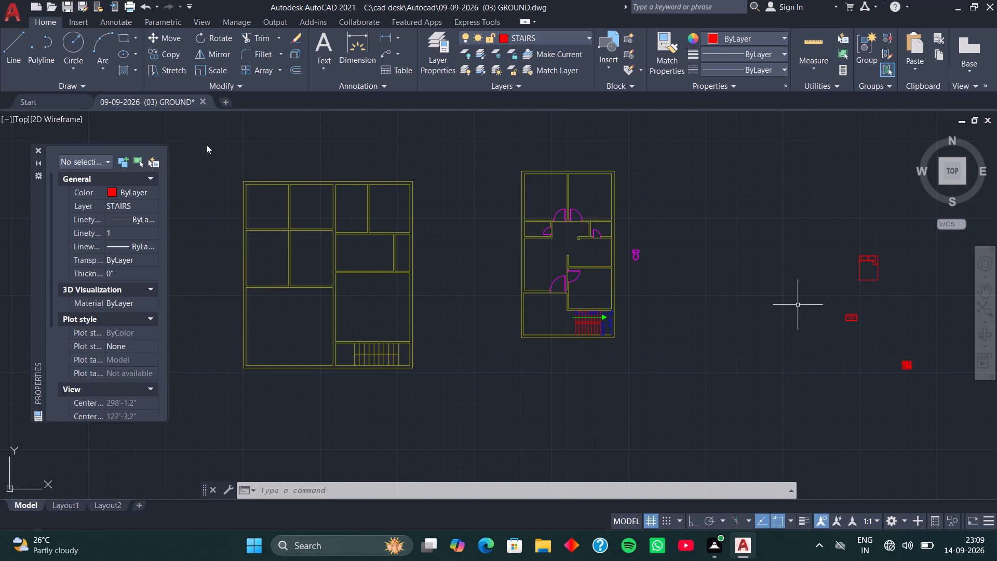
Move the queen bed block by its insertion grip into the ground floor plan's northwest room, clear of the walls and door.
middle_click_drag(757, 261, 543, 195)
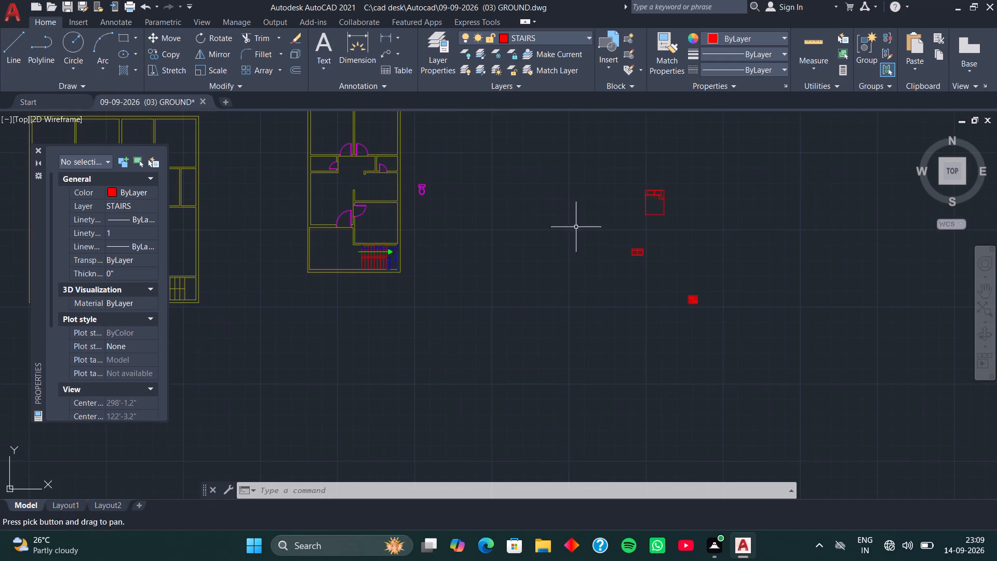
scroll(666, 278, "up", 3)
scroll(591, 262, "down", 1)
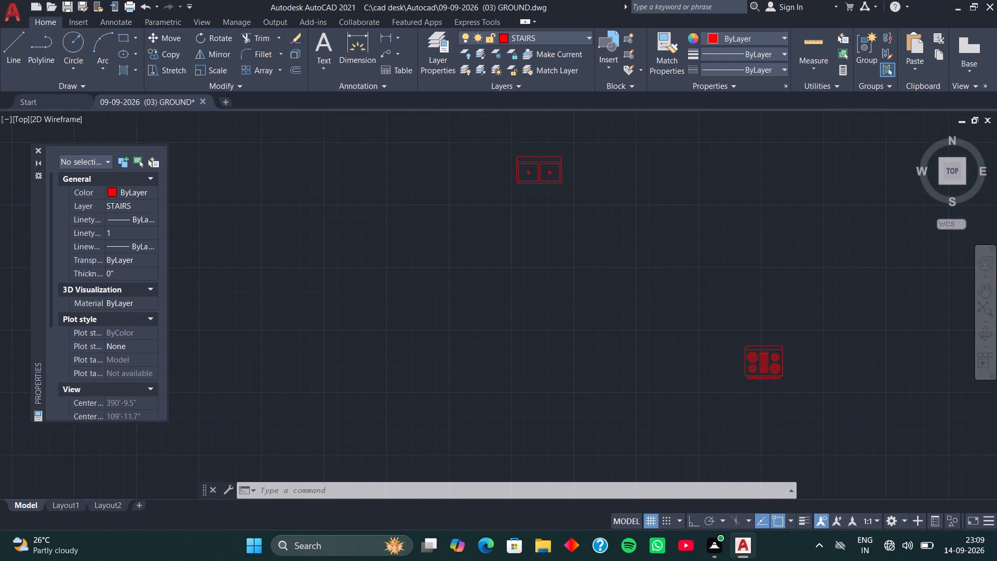
scroll(591, 262, "down", 1)
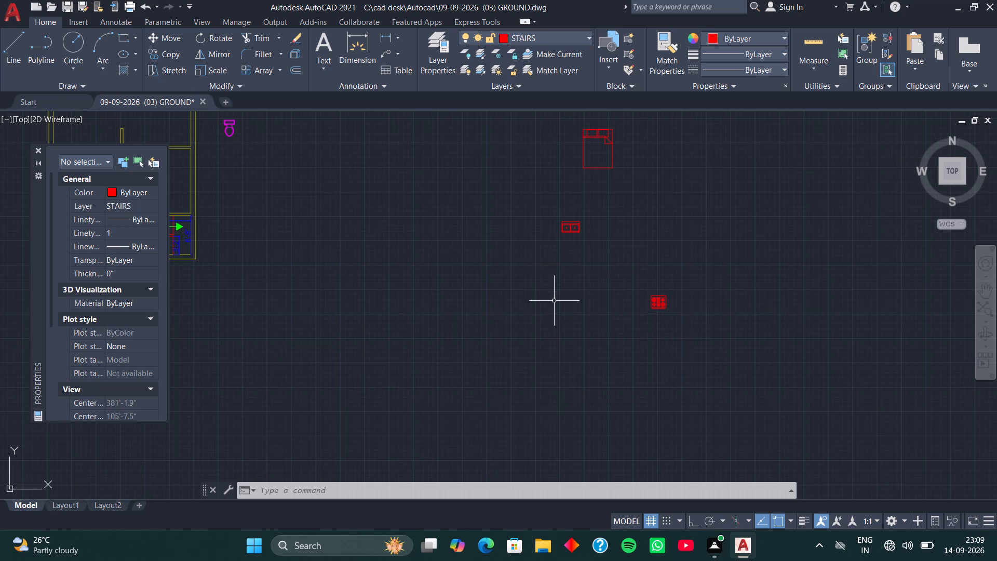
scroll(478, 290, "down", 2)
middle_click_drag(450, 258, 490, 302)
scroll(558, 273, "up", 4)
left_click(561, 262)
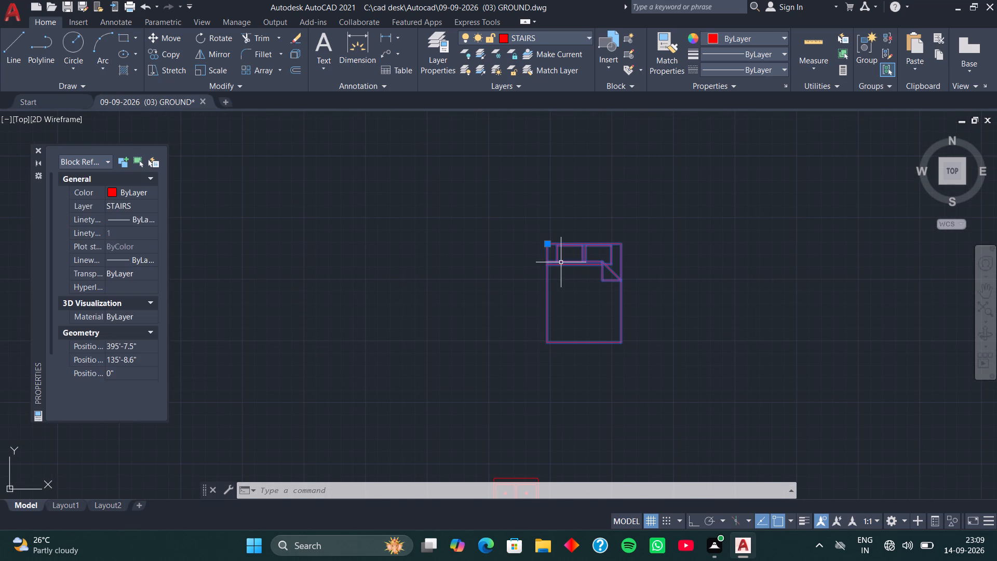
left_click(546, 243)
scroll(398, 204, "down", 2)
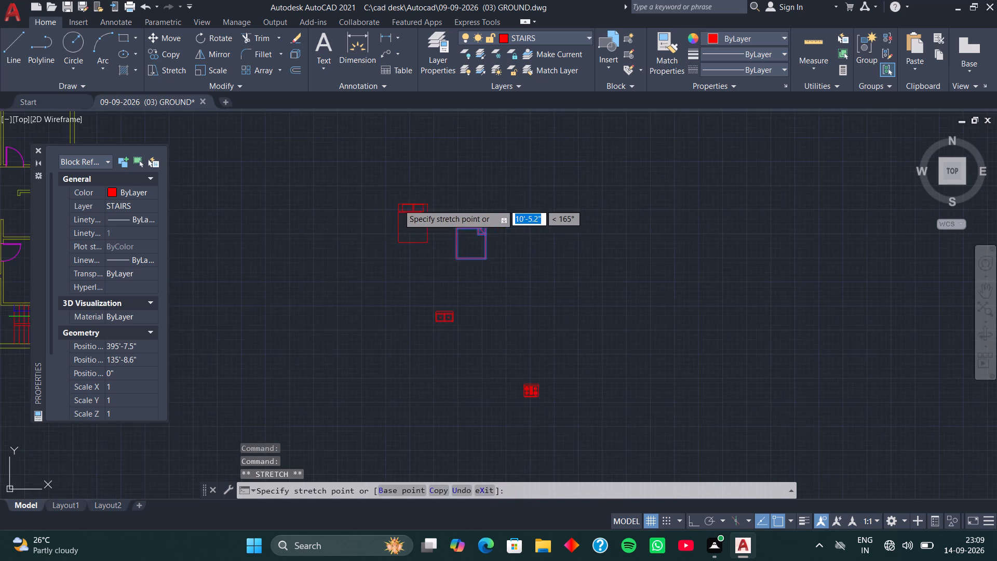
middle_click_drag(345, 215, 650, 301)
scroll(343, 237, "down", 1)
middle_click_drag(280, 230, 348, 259)
scroll(352, 245, "up", 4)
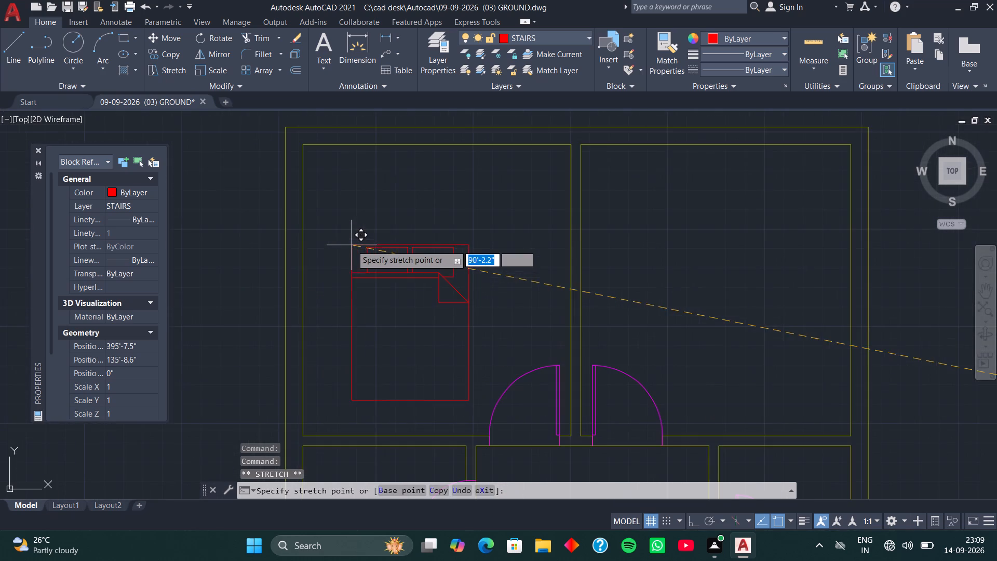
scroll(353, 236, "up", 1)
scroll(364, 183, "down", 1)
middle_click_drag(364, 183, 347, 209)
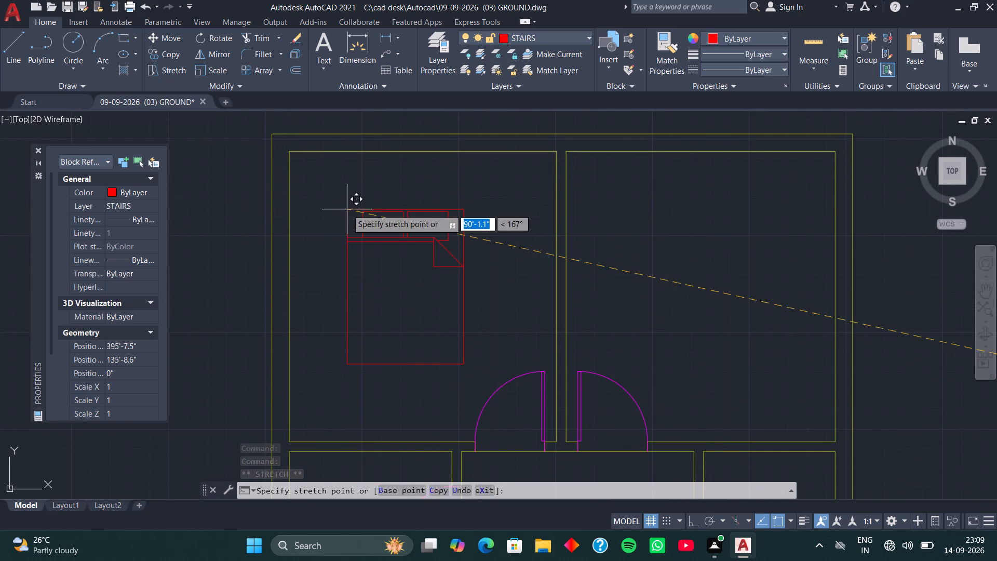
left_click(347, 209)
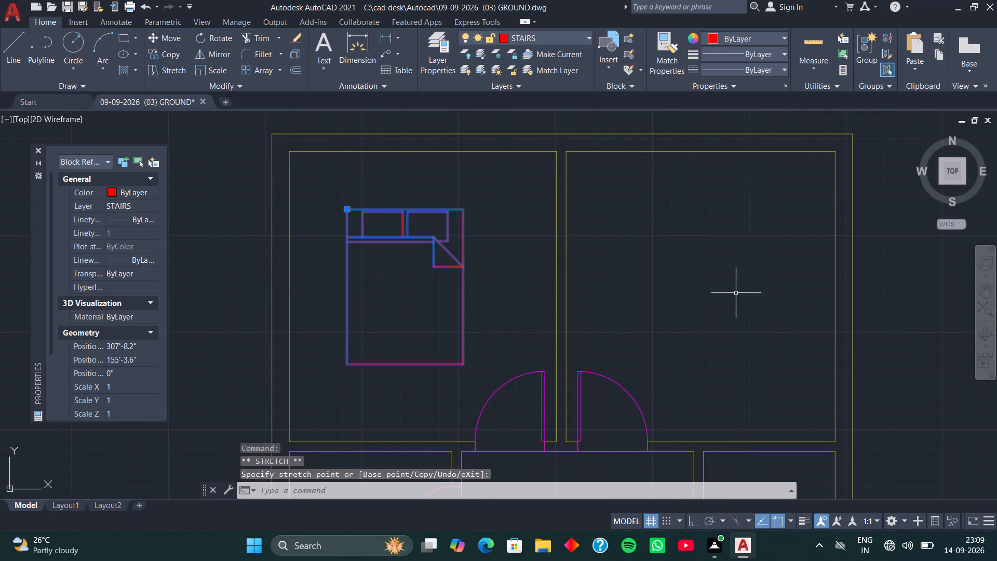
key("Escape")
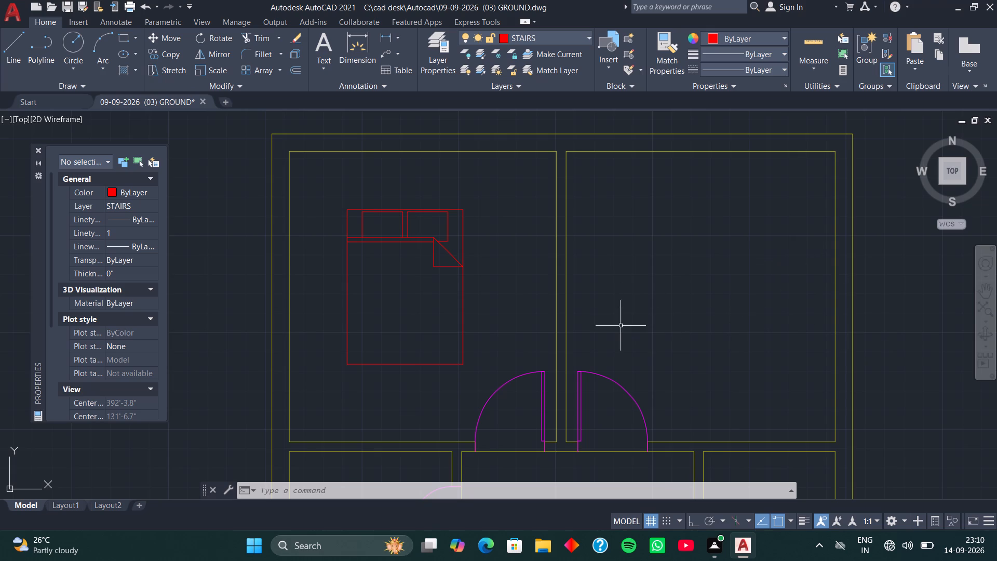
Examine the ground floor plan's rooms, doors and stair area alongside the neighbouring plan and the unplaced fixture blocks.
scroll(530, 313, "down", 3)
scroll(543, 319, "up", 2)
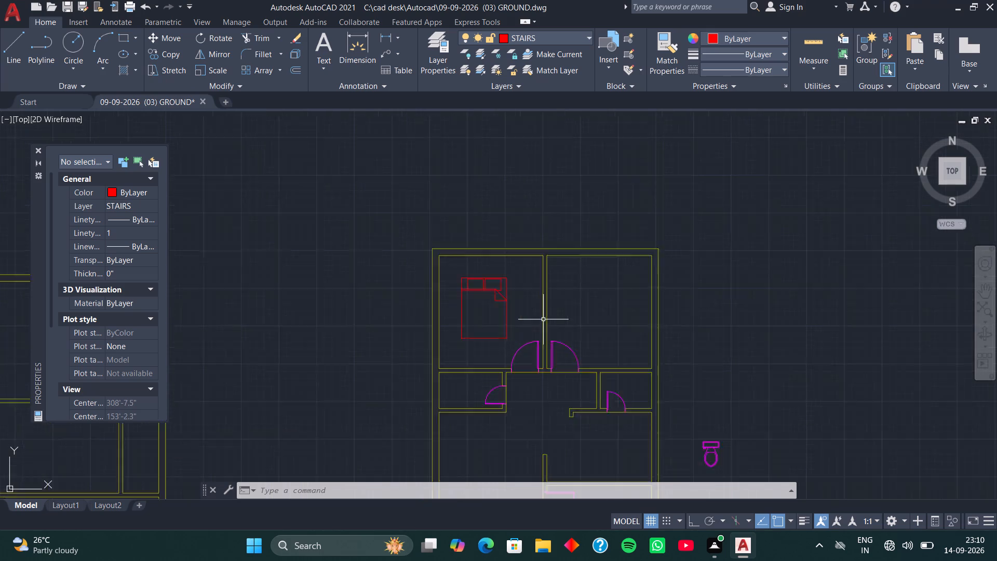
scroll(543, 319, "up", 1)
scroll(543, 319, "down", 4)
scroll(543, 319, "up", 5)
scroll(543, 319, "down", 5)
scroll(543, 319, "up", 5)
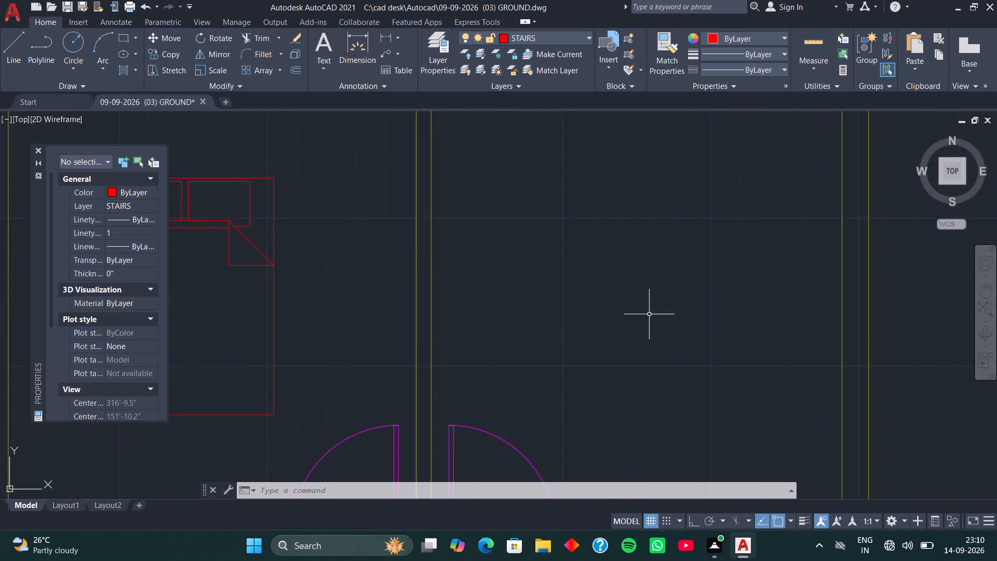
scroll(649, 314, "down", 5)
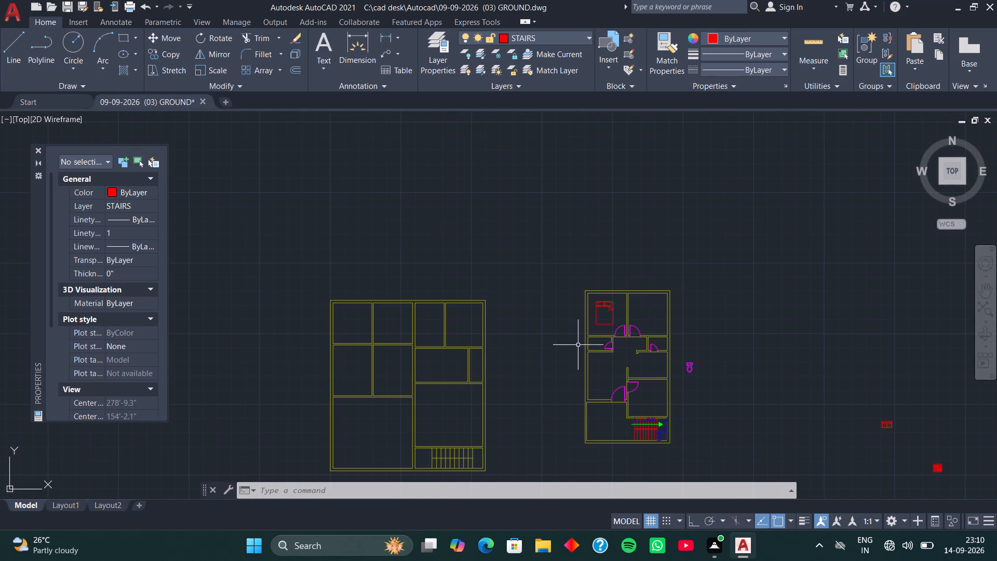
middle_click_drag(631, 384, 568, 323)
scroll(567, 323, "up", 4)
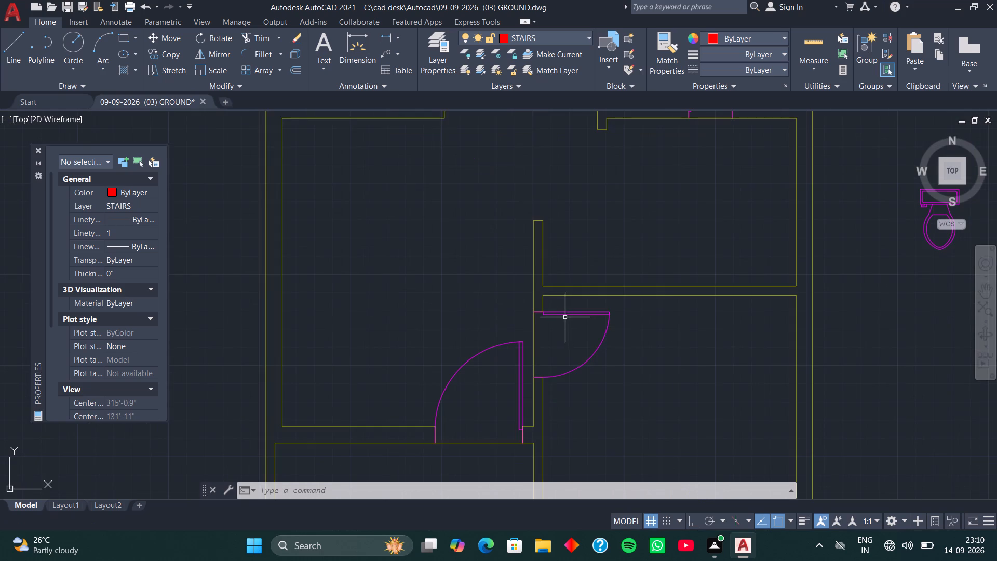
scroll(565, 317, "down", 3)
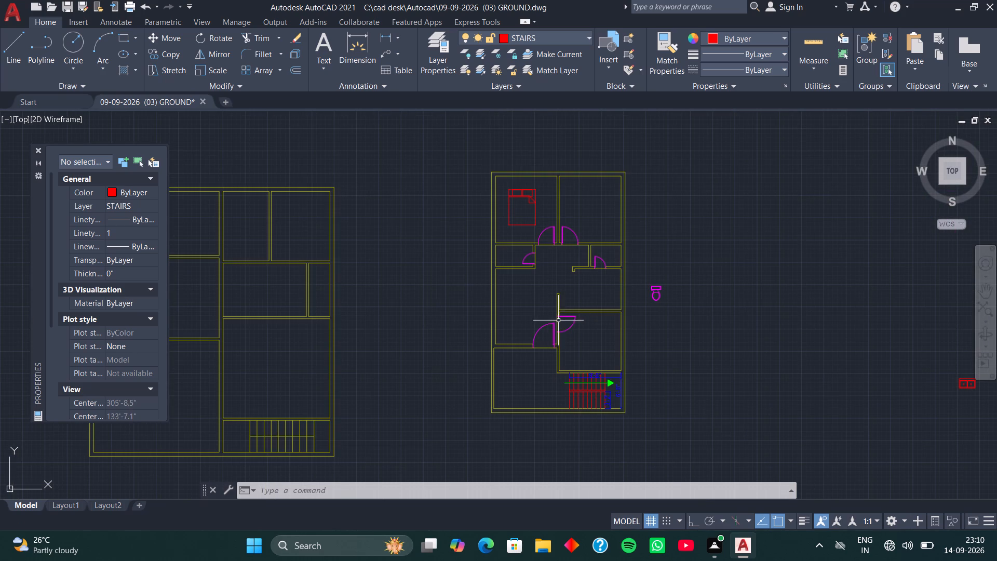
scroll(552, 337, "up", 1)
scroll(554, 342, "down", 2)
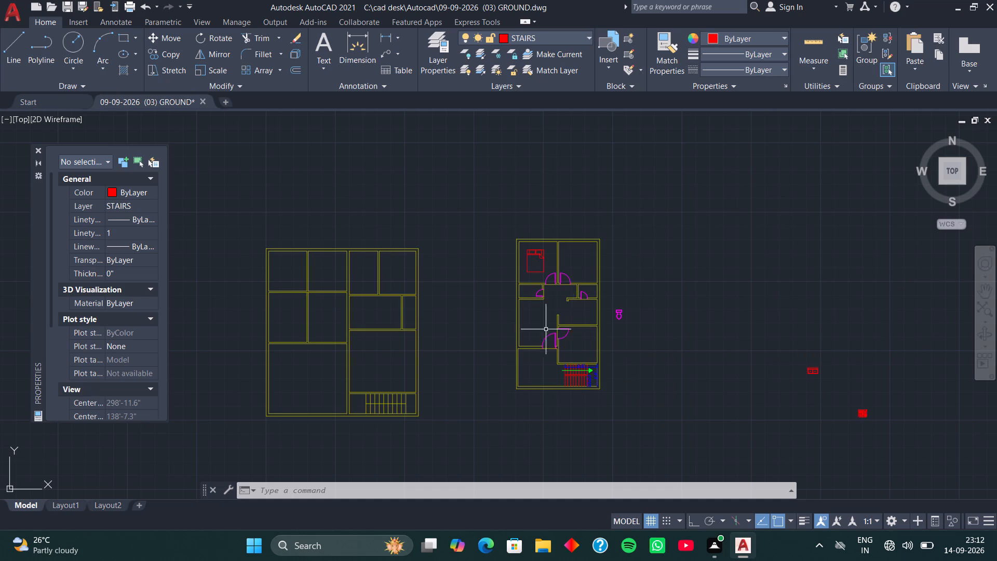
middle_click_drag(542, 363, 519, 323)
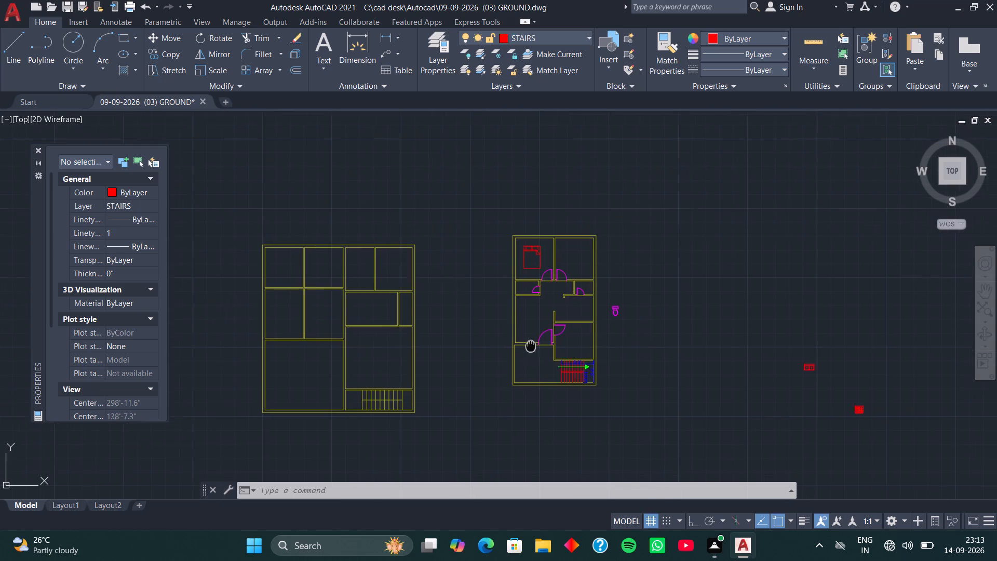
middle_click_drag(519, 323, 502, 298)
scroll(502, 298, "up", 1)
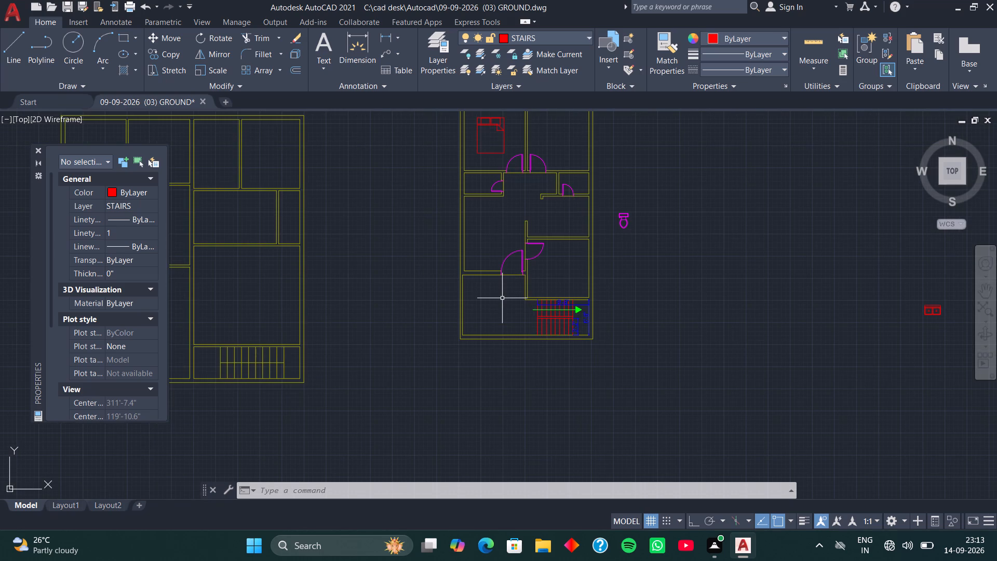
scroll(502, 298, "down", 1)
middle_click_drag(503, 302, 466, 302)
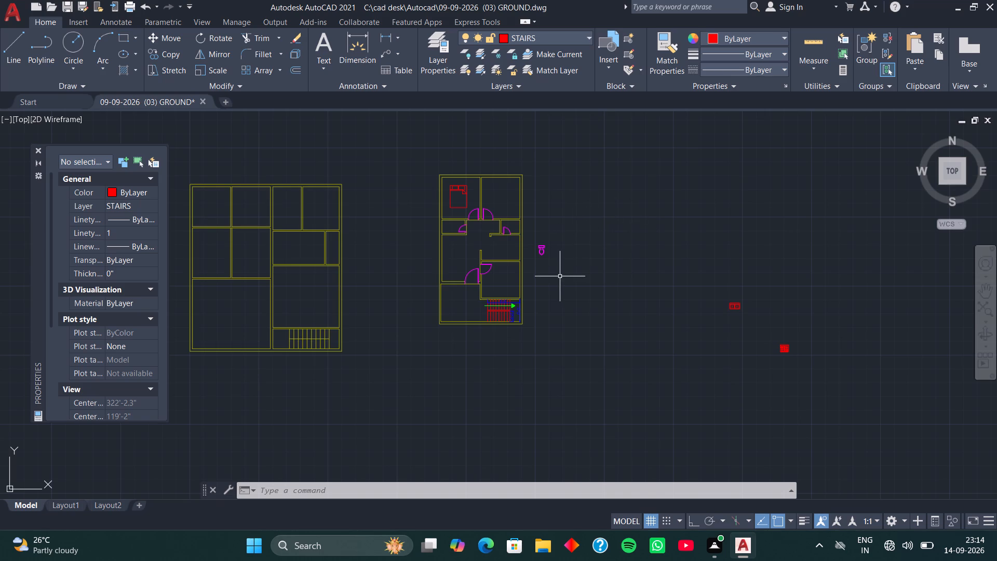
Move the double sink block by its insertion grip into the upper part of the large west room.
scroll(548, 259, "up", 2)
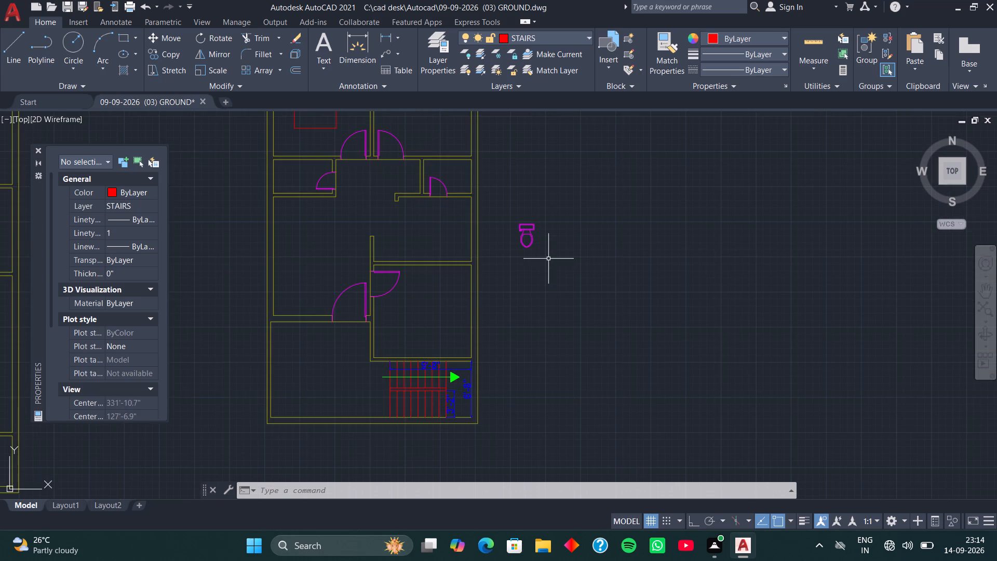
scroll(548, 259, "down", 1)
middle_click_drag(680, 324, 612, 275)
scroll(622, 281, "down", 1)
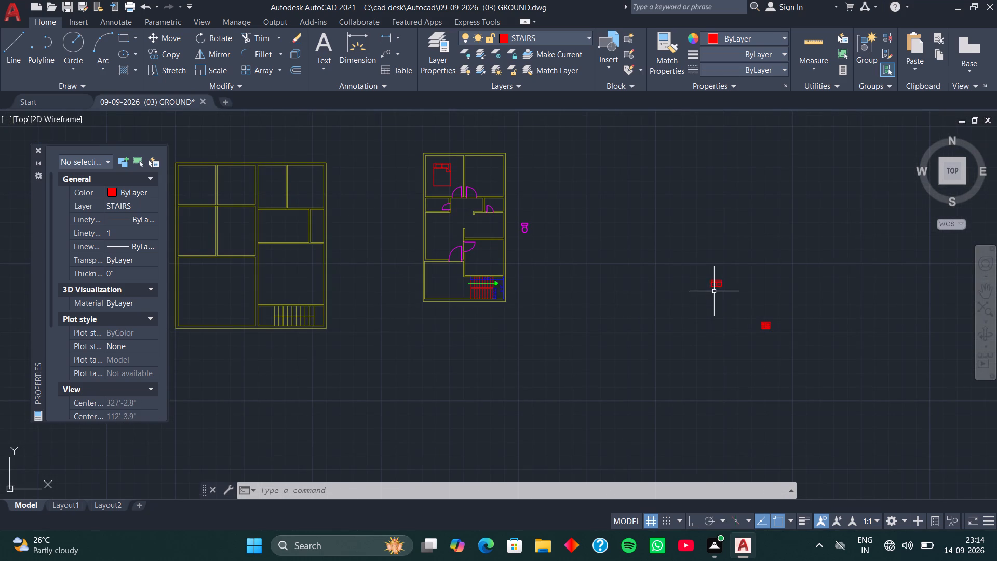
scroll(710, 288, "up", 3)
left_click(712, 277)
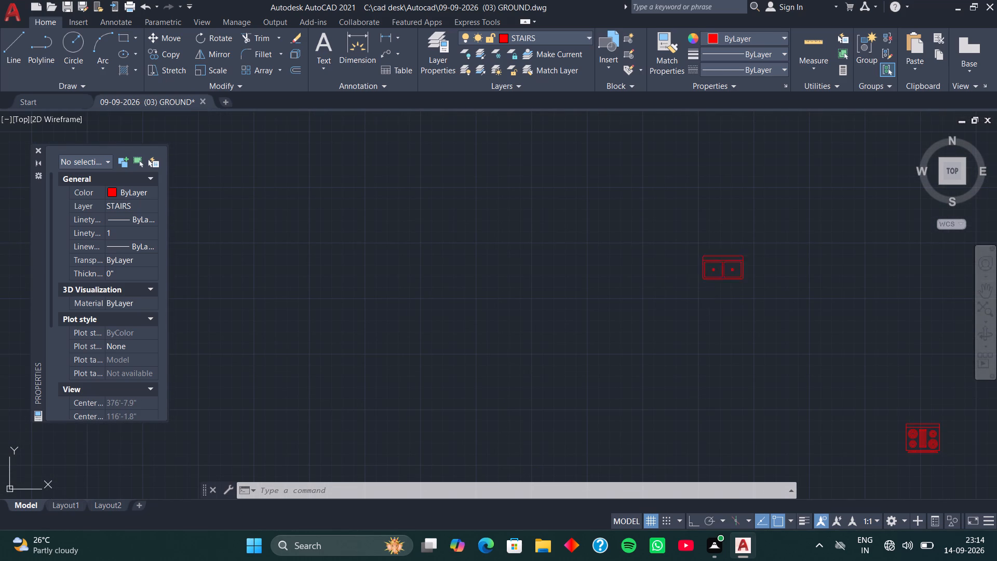
left_click(722, 256)
scroll(604, 259, "down", 2)
middle_click_drag(523, 276, 586, 339)
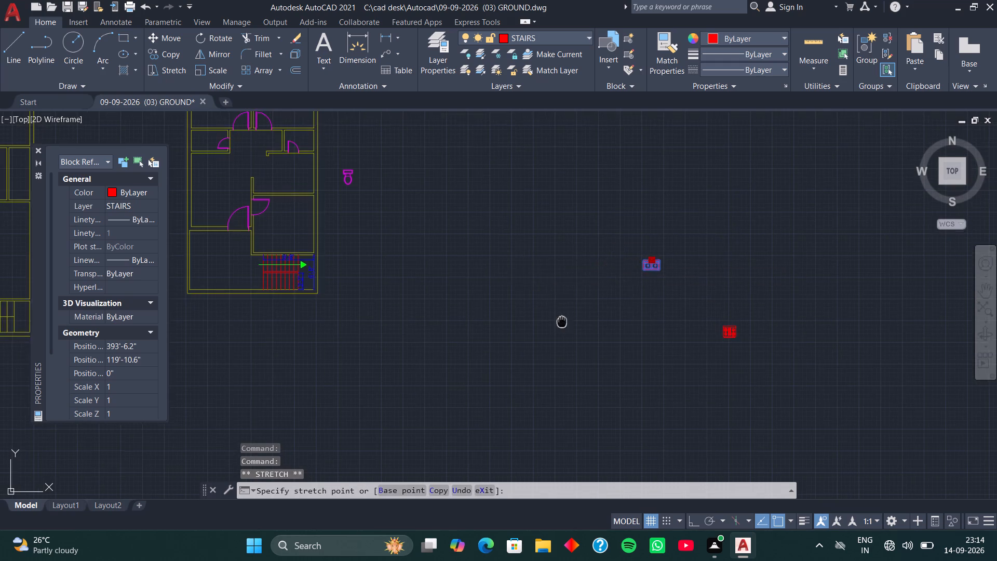
middle_click_drag(586, 339, 593, 343)
middle_click_drag(480, 252, 600, 314)
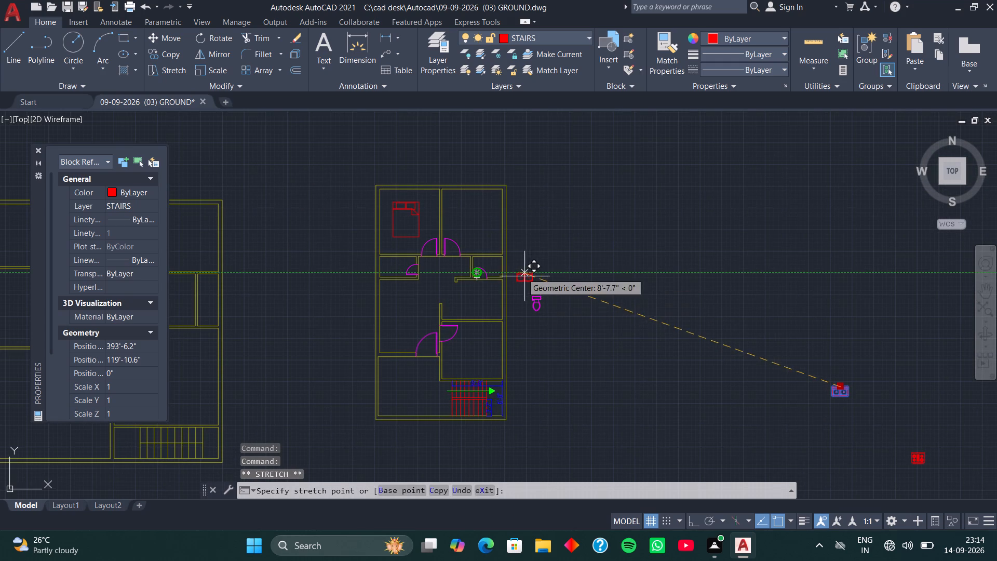
left_click(406, 307)
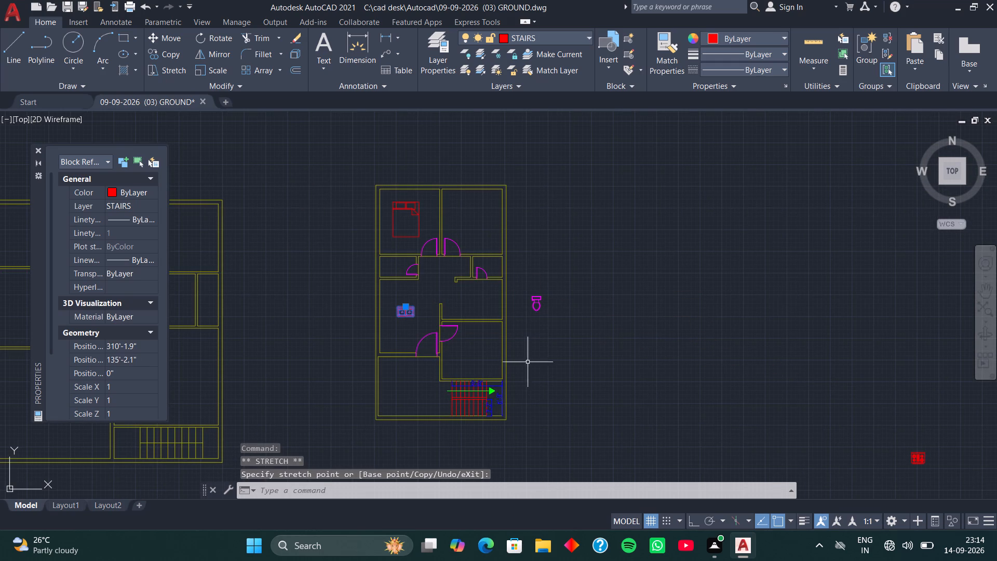
Move the range block by its insertion grip into the large west room, just east of the double sink, and clear the selection.
middle_click_drag(692, 380, 651, 305)
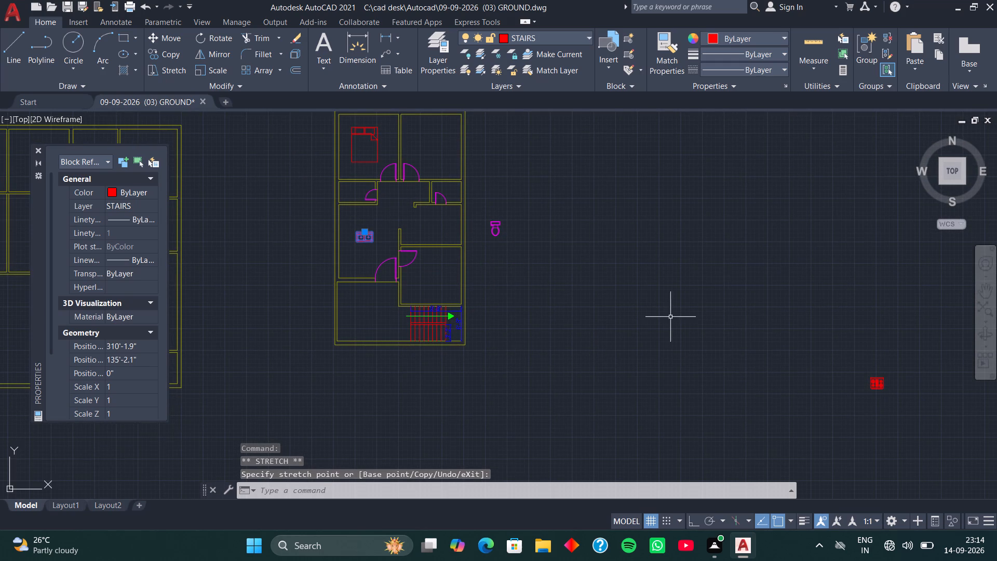
left_click(882, 381)
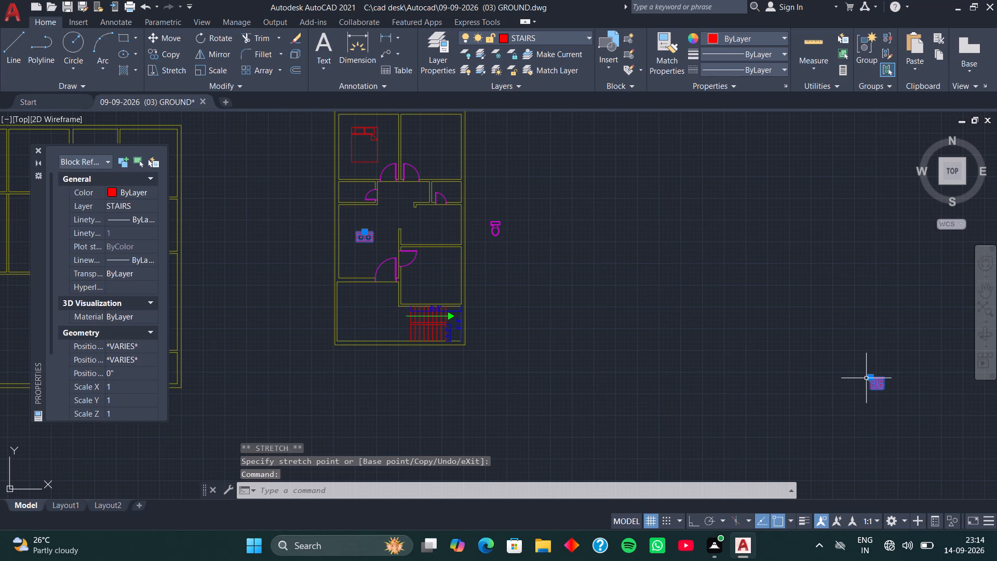
left_click(869, 378)
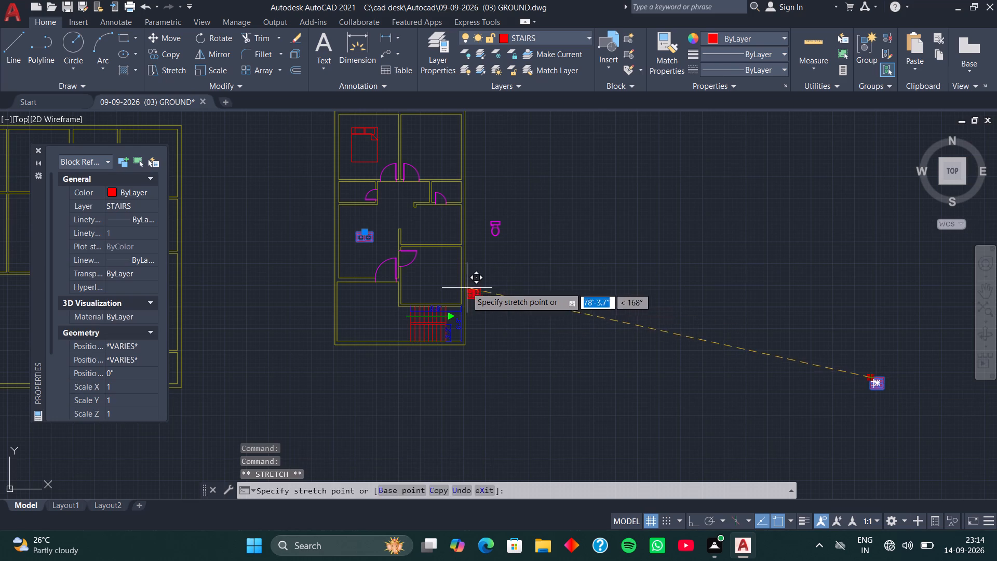
middle_click_drag(464, 286, 568, 338)
scroll(495, 318, "up", 3)
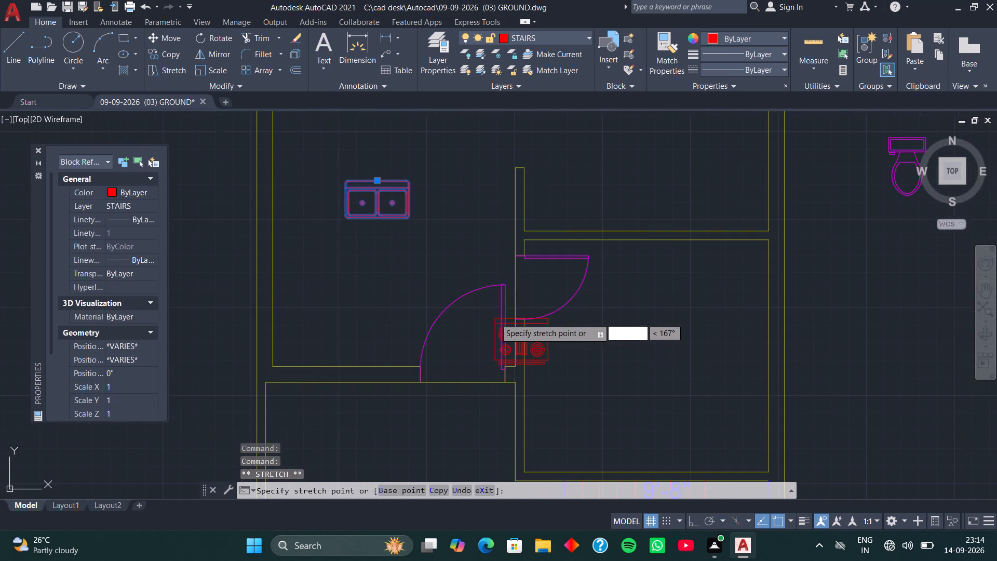
left_click(441, 162)
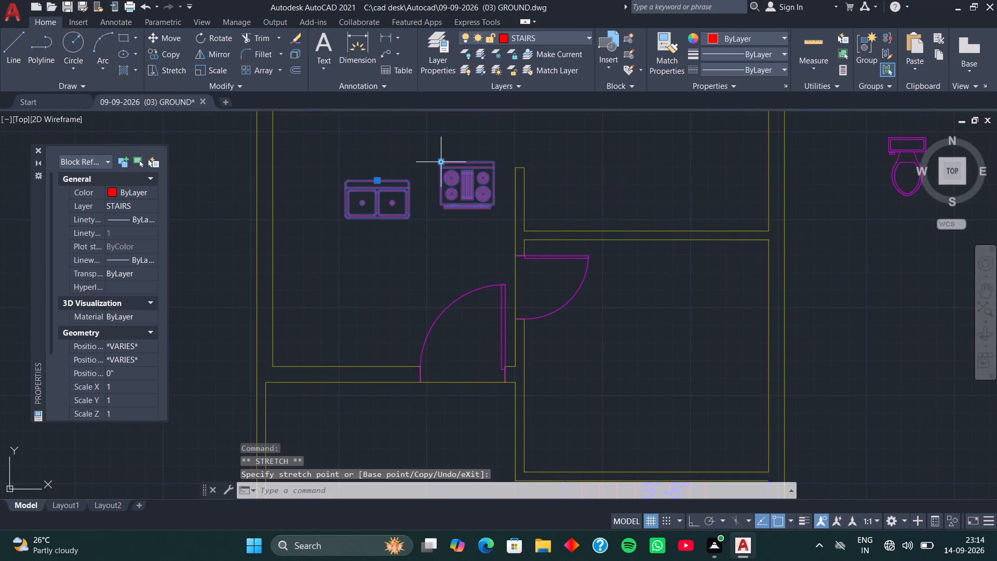
key("Escape")
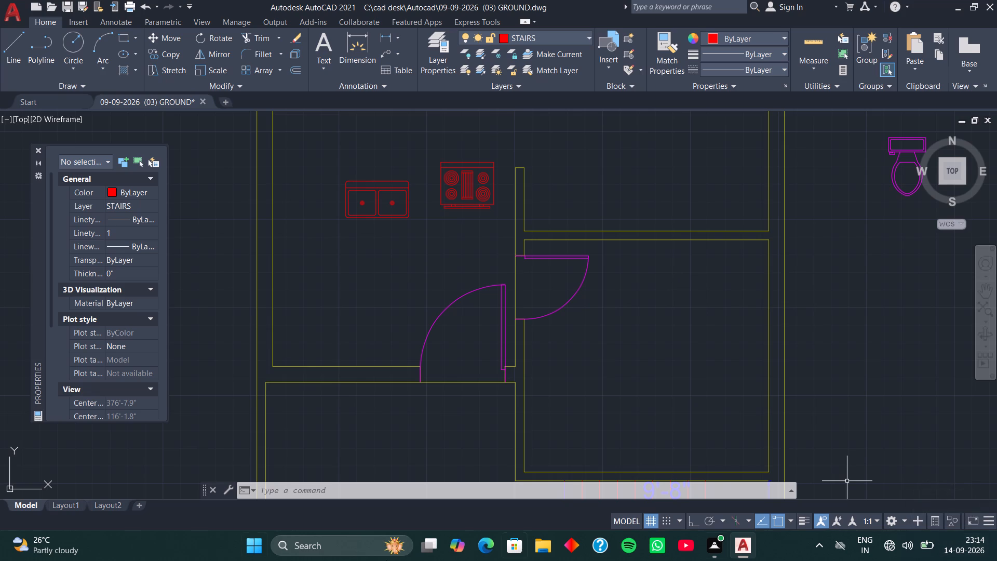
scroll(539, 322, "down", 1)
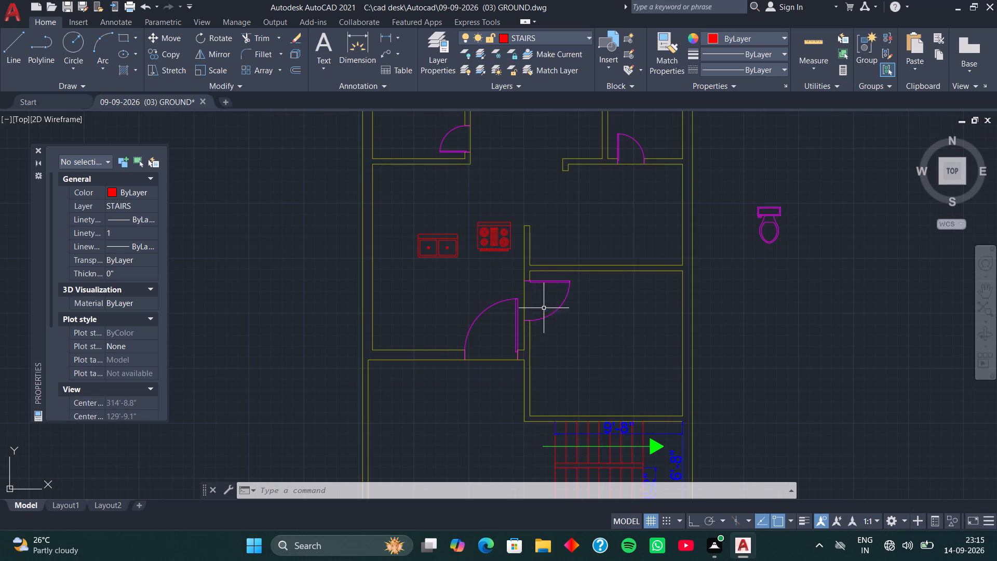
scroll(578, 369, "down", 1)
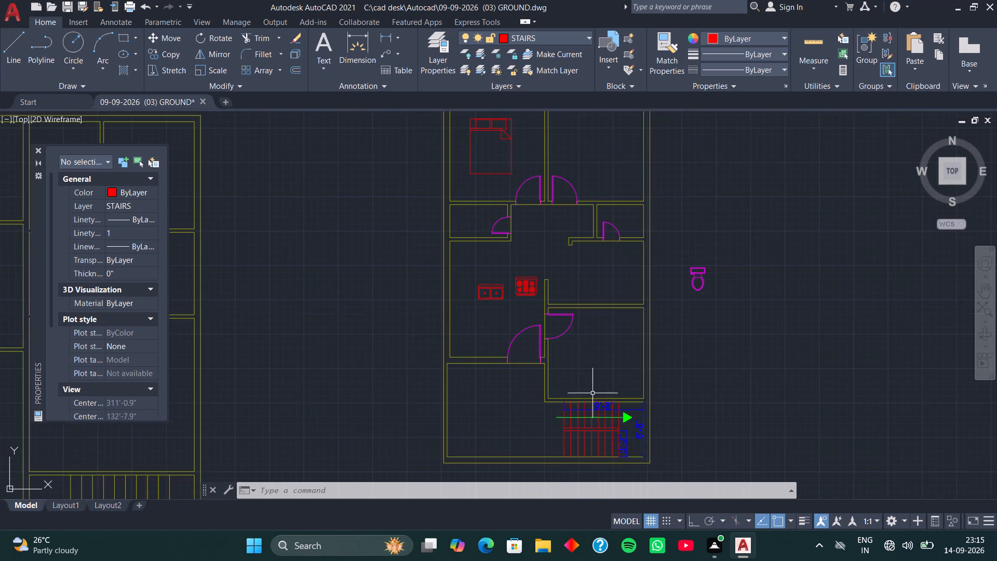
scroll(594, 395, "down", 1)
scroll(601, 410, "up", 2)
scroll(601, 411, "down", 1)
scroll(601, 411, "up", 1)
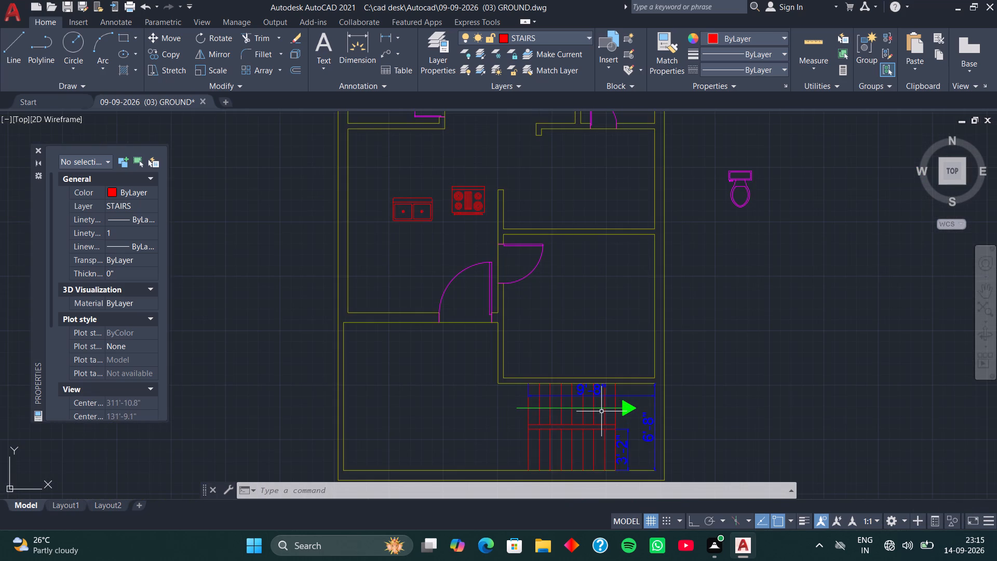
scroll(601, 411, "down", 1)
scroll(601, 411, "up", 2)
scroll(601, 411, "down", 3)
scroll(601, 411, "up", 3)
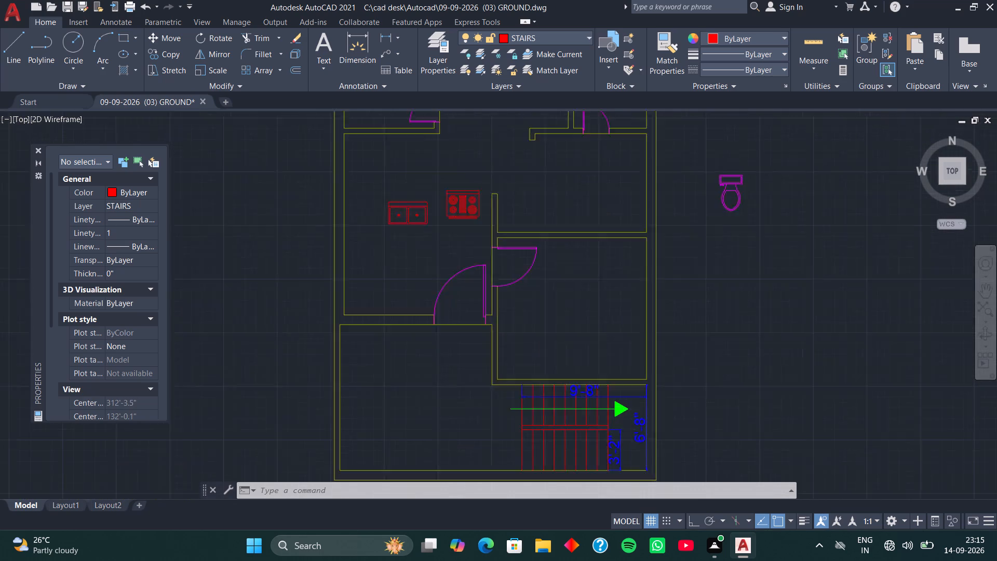
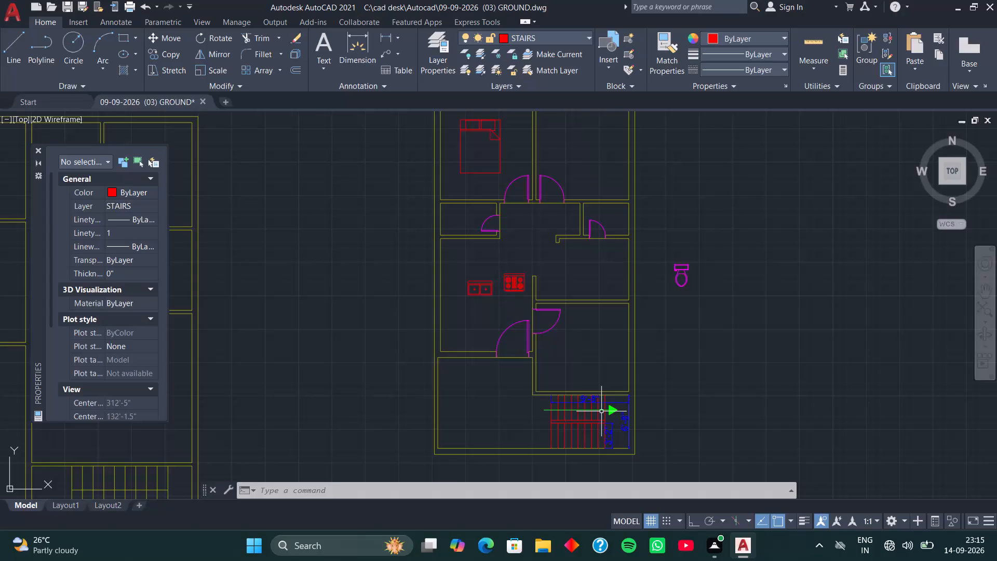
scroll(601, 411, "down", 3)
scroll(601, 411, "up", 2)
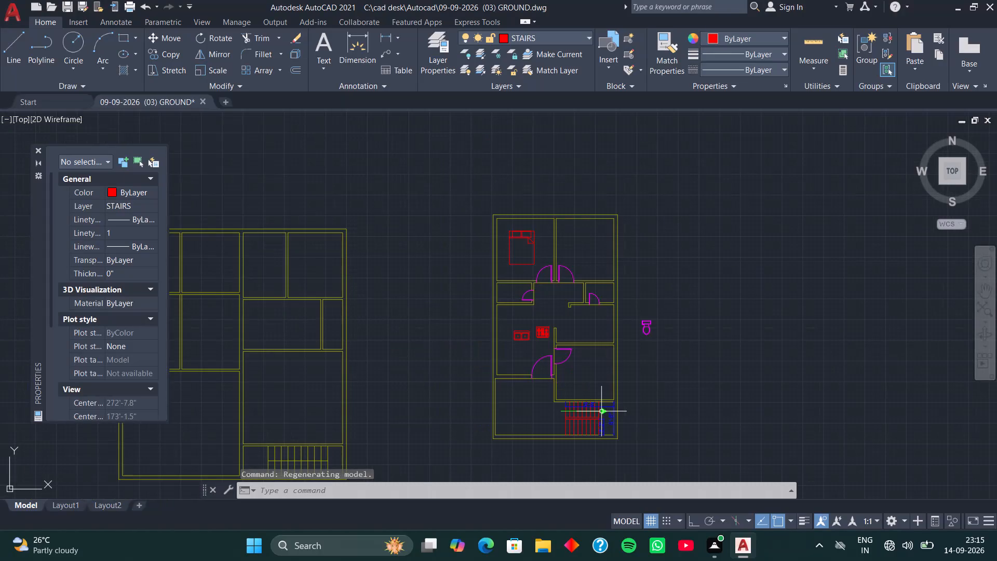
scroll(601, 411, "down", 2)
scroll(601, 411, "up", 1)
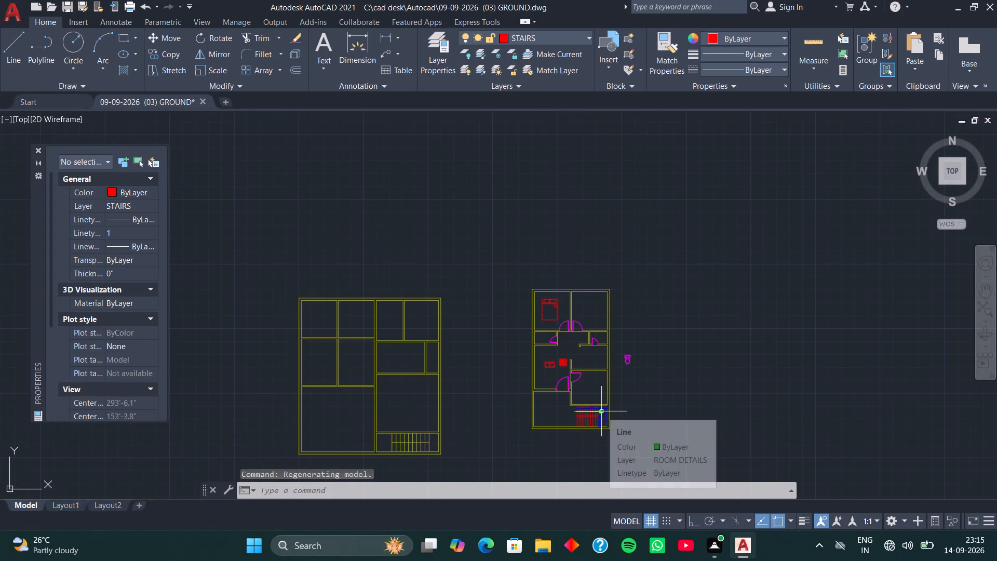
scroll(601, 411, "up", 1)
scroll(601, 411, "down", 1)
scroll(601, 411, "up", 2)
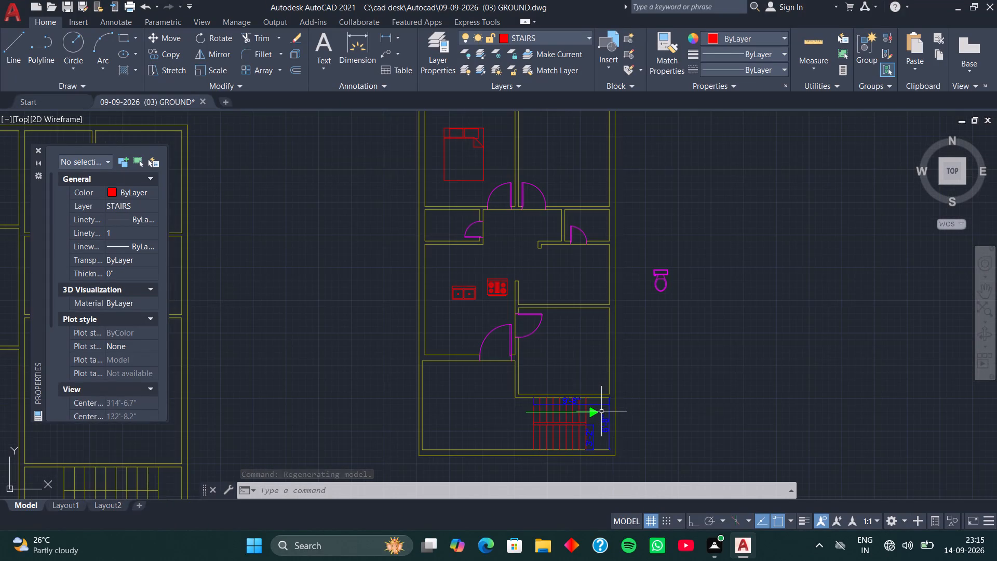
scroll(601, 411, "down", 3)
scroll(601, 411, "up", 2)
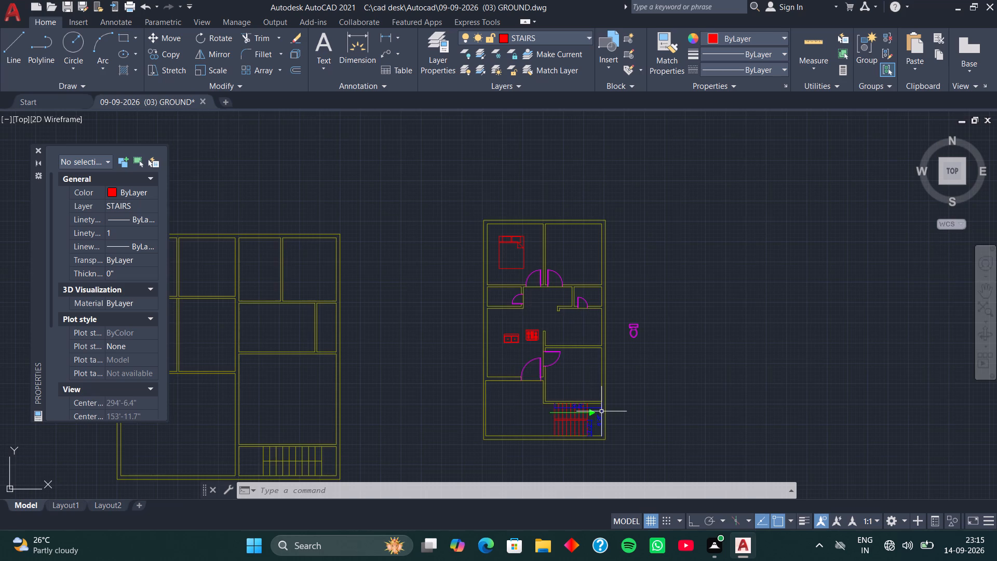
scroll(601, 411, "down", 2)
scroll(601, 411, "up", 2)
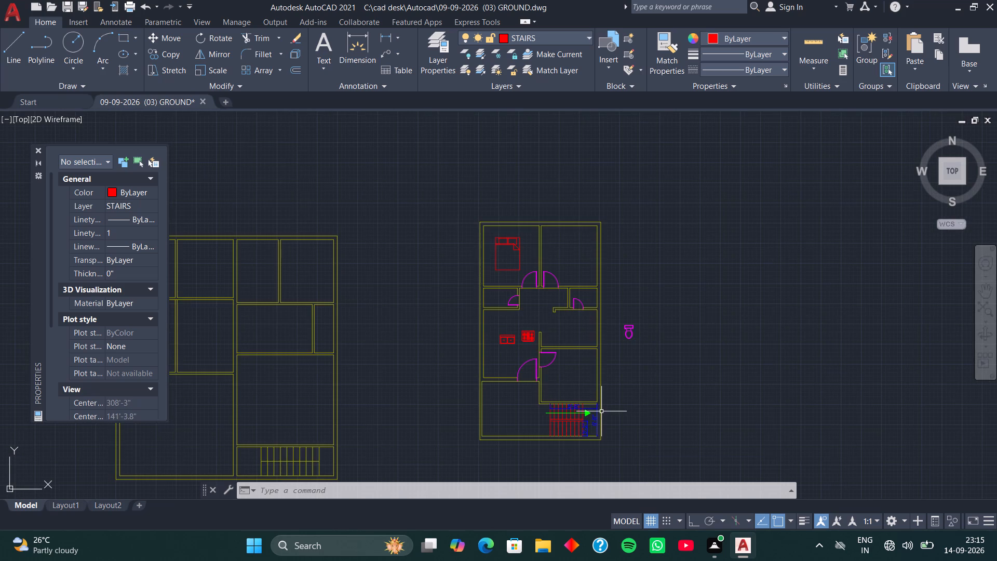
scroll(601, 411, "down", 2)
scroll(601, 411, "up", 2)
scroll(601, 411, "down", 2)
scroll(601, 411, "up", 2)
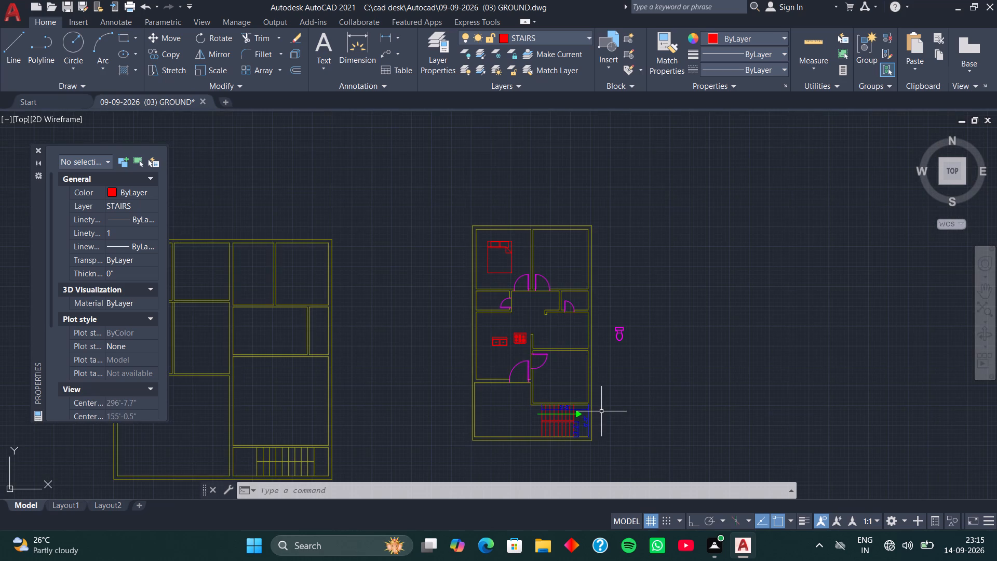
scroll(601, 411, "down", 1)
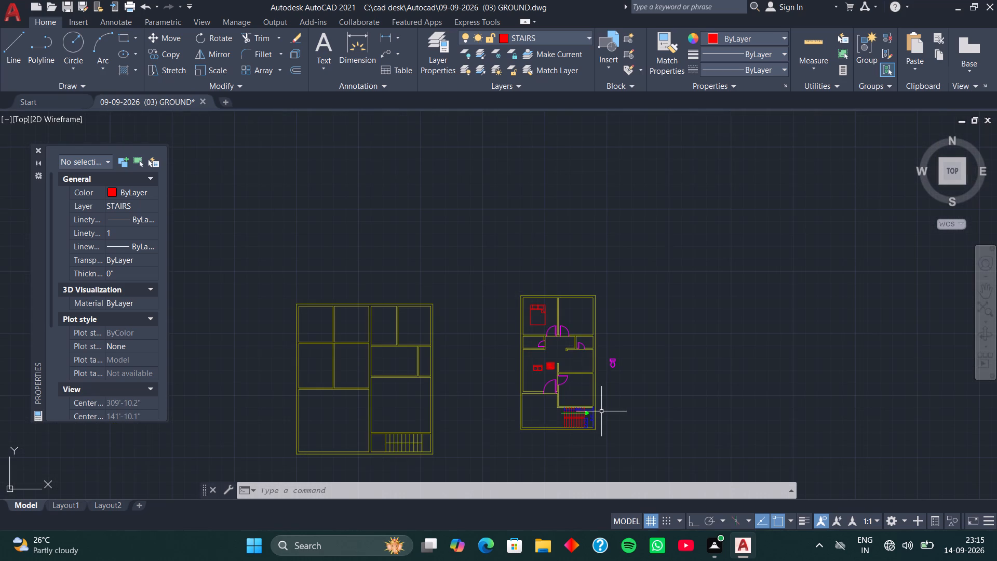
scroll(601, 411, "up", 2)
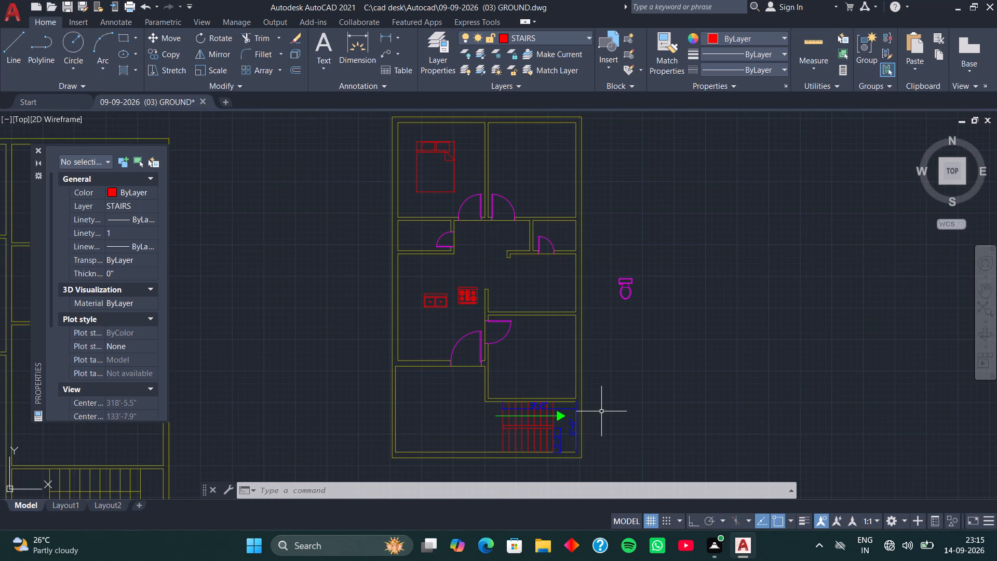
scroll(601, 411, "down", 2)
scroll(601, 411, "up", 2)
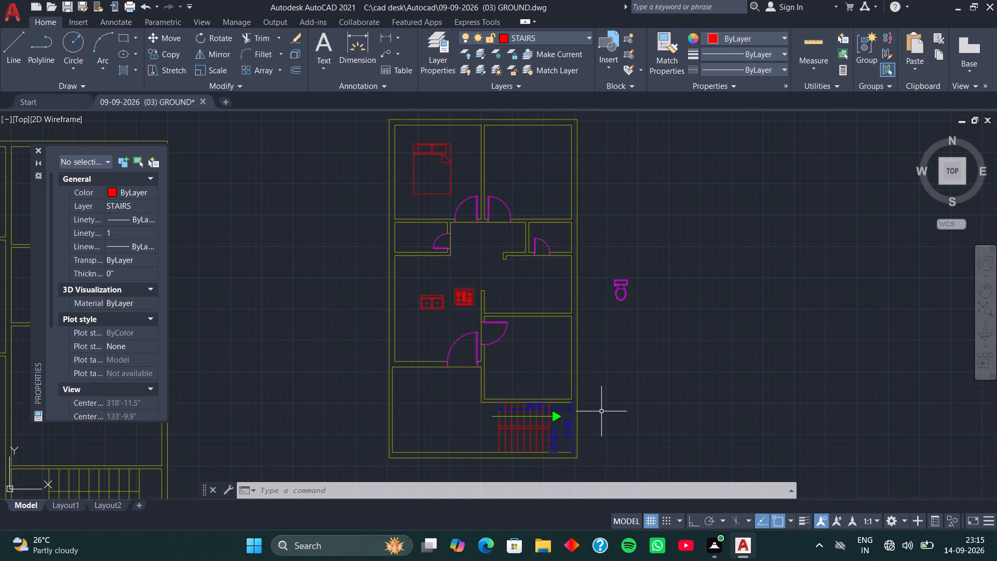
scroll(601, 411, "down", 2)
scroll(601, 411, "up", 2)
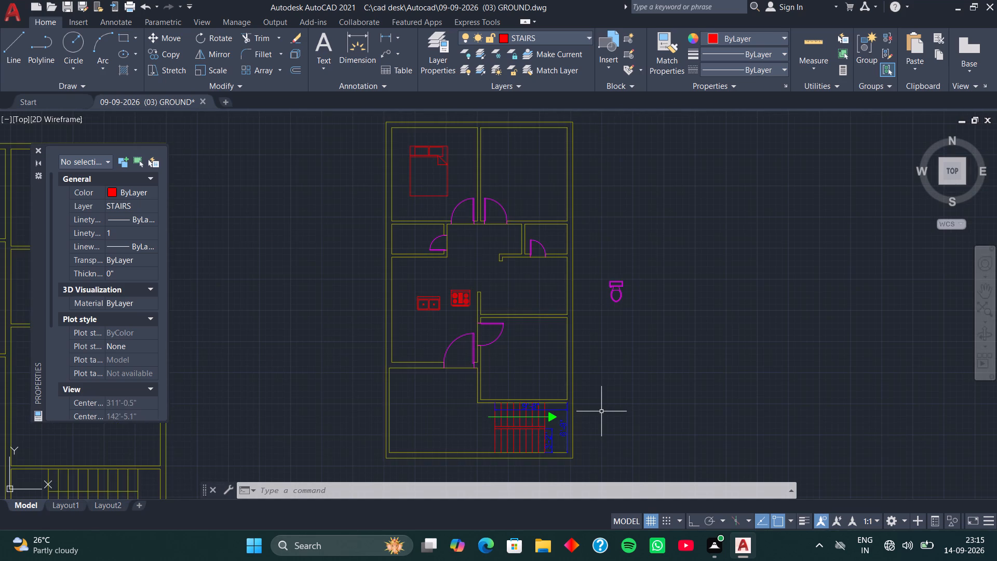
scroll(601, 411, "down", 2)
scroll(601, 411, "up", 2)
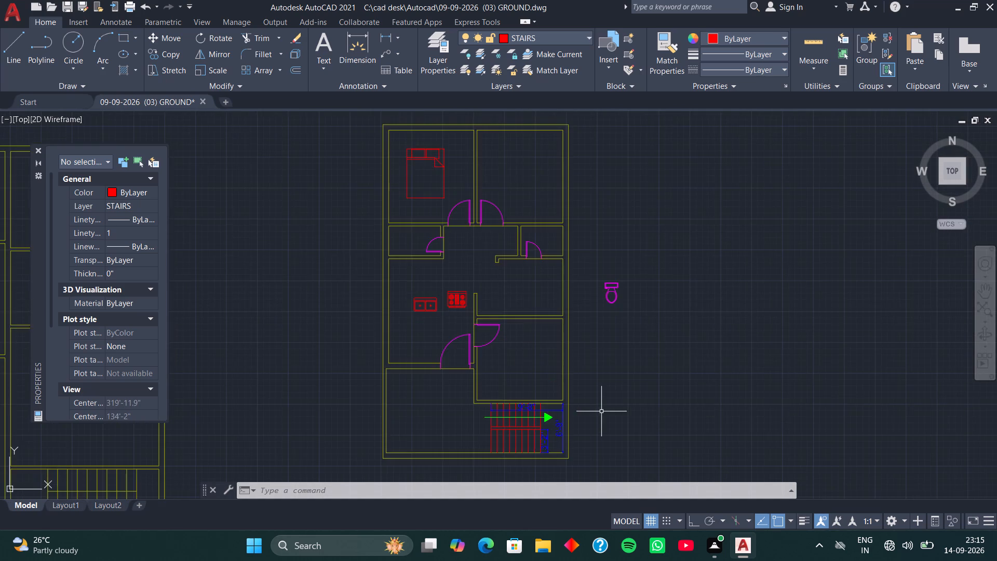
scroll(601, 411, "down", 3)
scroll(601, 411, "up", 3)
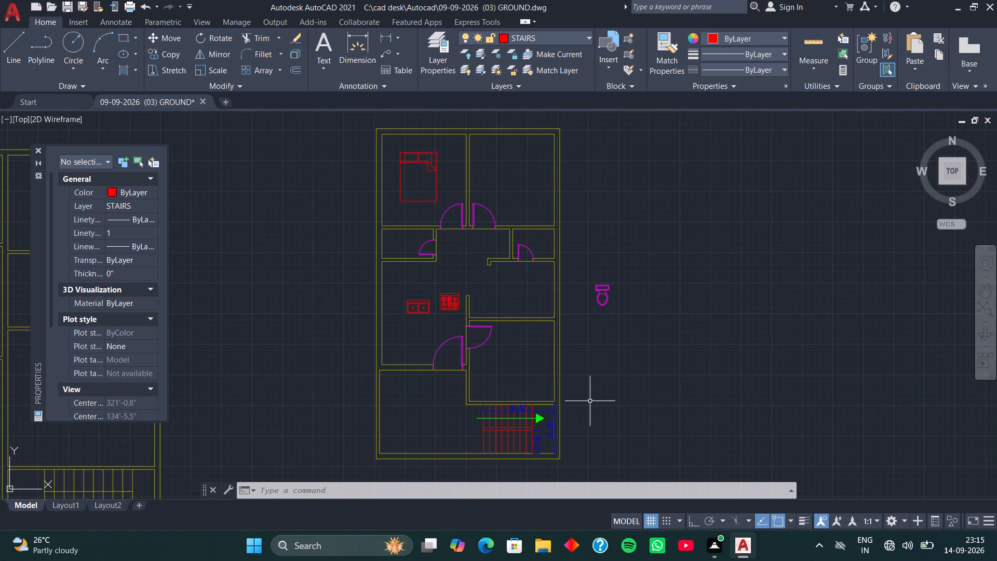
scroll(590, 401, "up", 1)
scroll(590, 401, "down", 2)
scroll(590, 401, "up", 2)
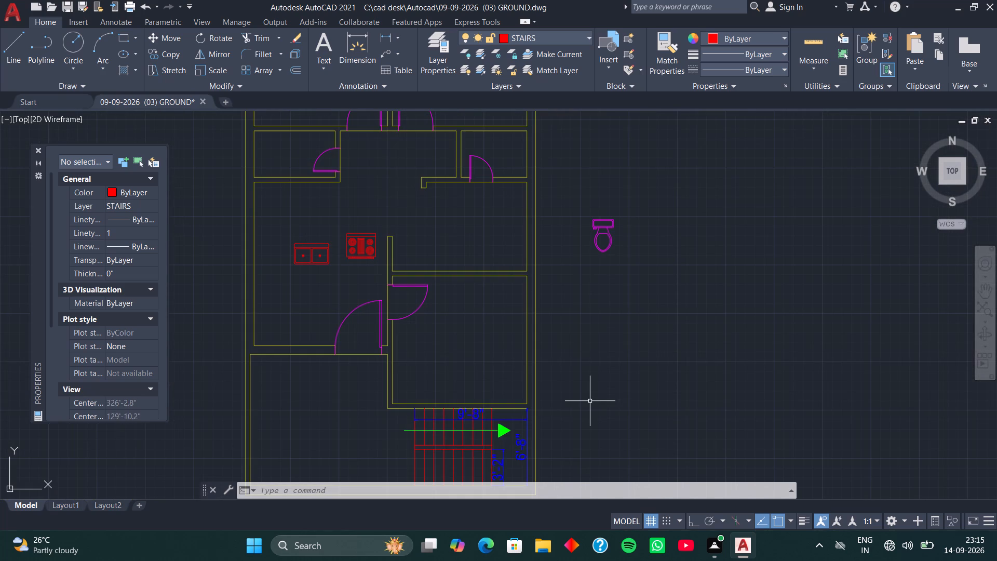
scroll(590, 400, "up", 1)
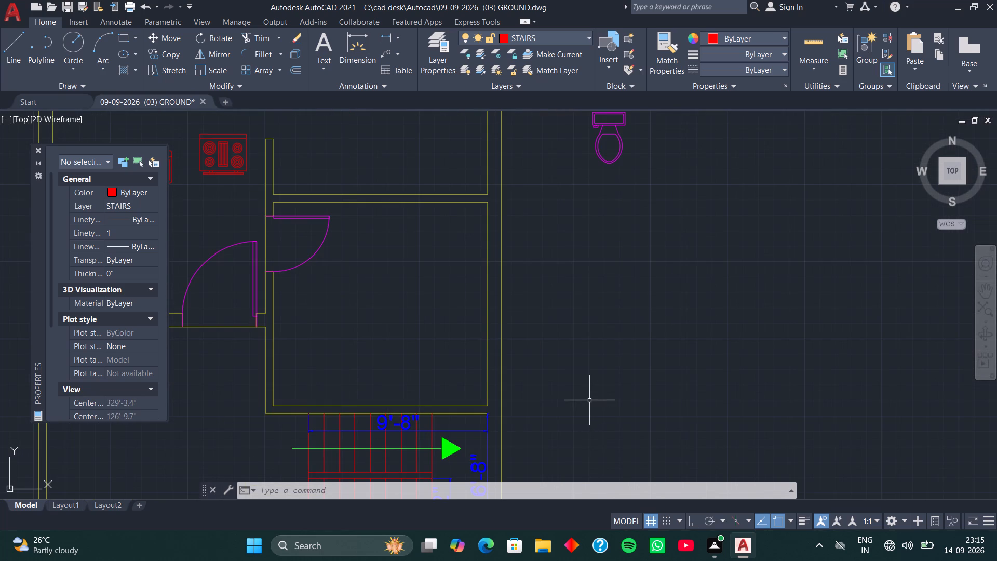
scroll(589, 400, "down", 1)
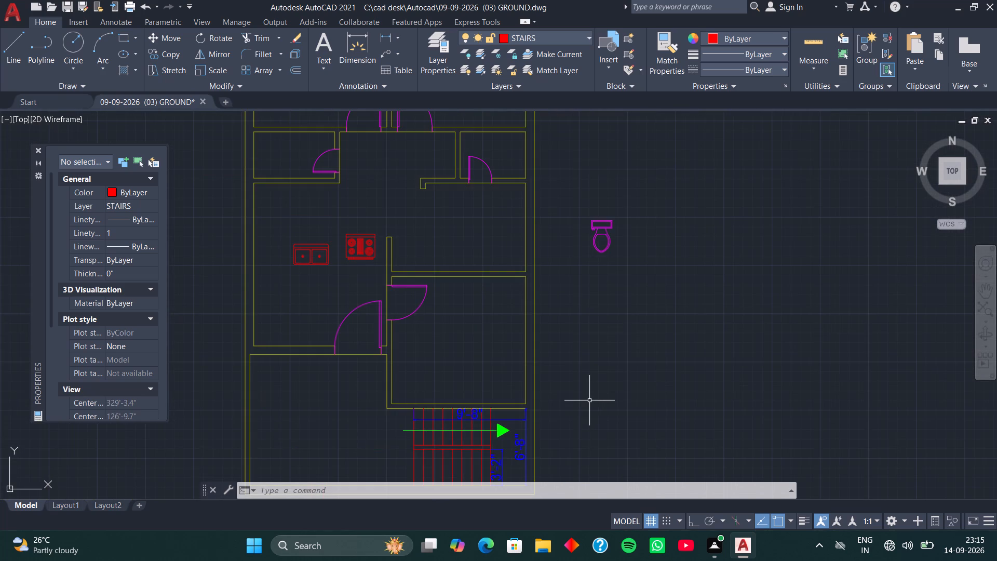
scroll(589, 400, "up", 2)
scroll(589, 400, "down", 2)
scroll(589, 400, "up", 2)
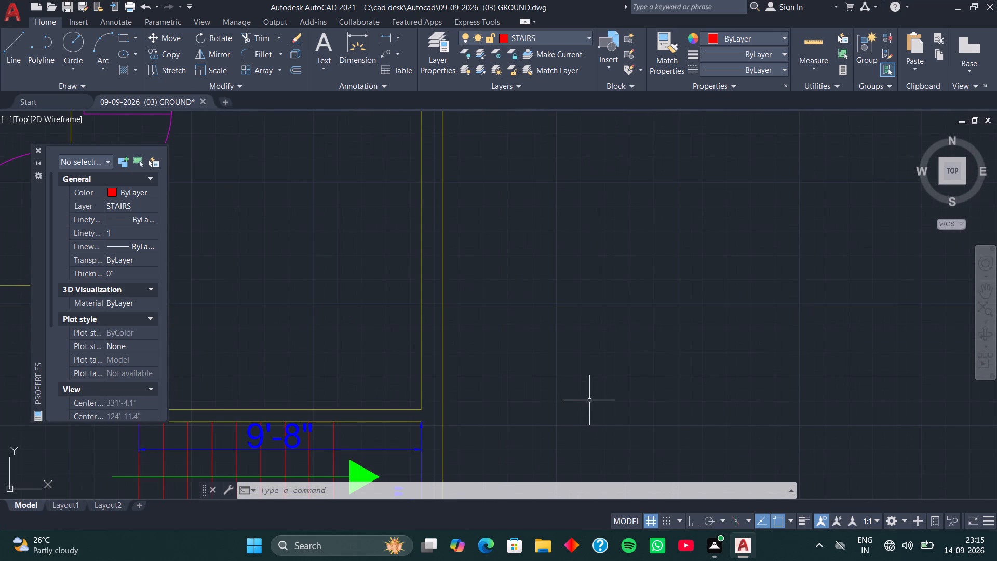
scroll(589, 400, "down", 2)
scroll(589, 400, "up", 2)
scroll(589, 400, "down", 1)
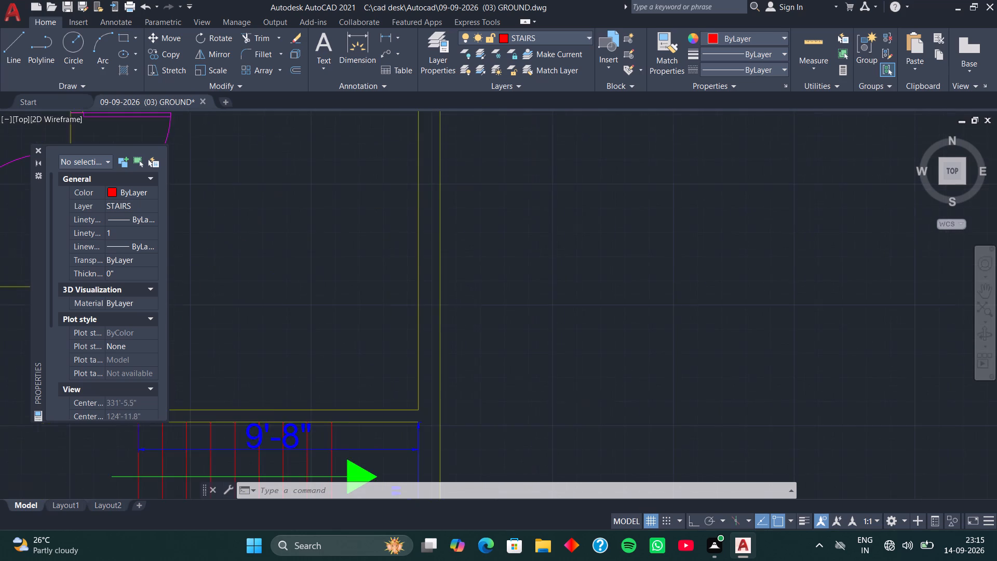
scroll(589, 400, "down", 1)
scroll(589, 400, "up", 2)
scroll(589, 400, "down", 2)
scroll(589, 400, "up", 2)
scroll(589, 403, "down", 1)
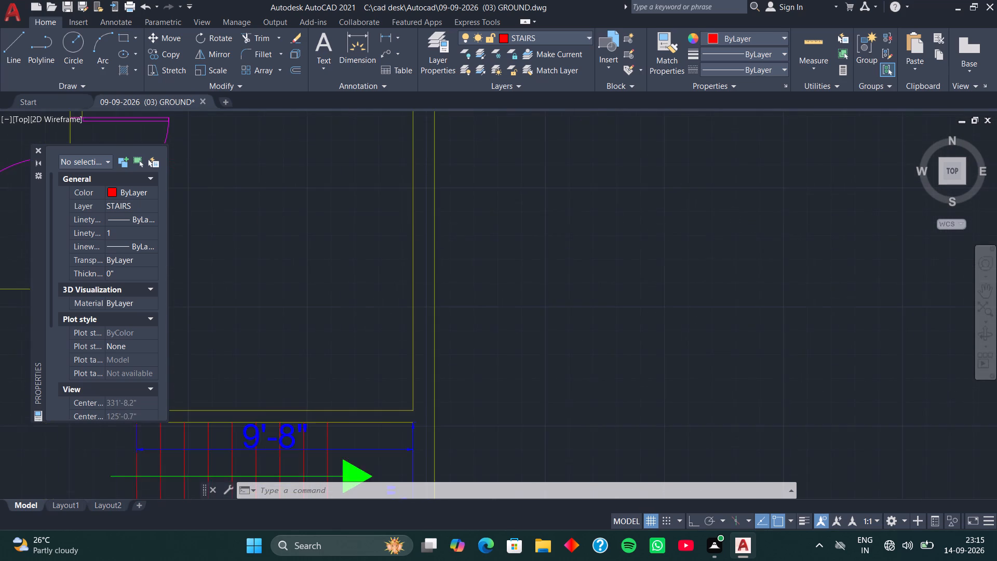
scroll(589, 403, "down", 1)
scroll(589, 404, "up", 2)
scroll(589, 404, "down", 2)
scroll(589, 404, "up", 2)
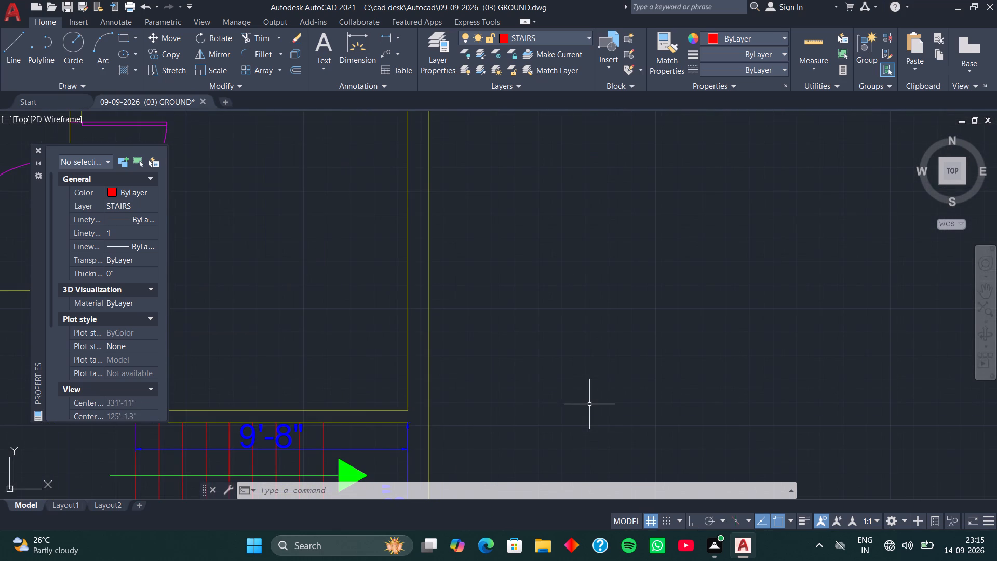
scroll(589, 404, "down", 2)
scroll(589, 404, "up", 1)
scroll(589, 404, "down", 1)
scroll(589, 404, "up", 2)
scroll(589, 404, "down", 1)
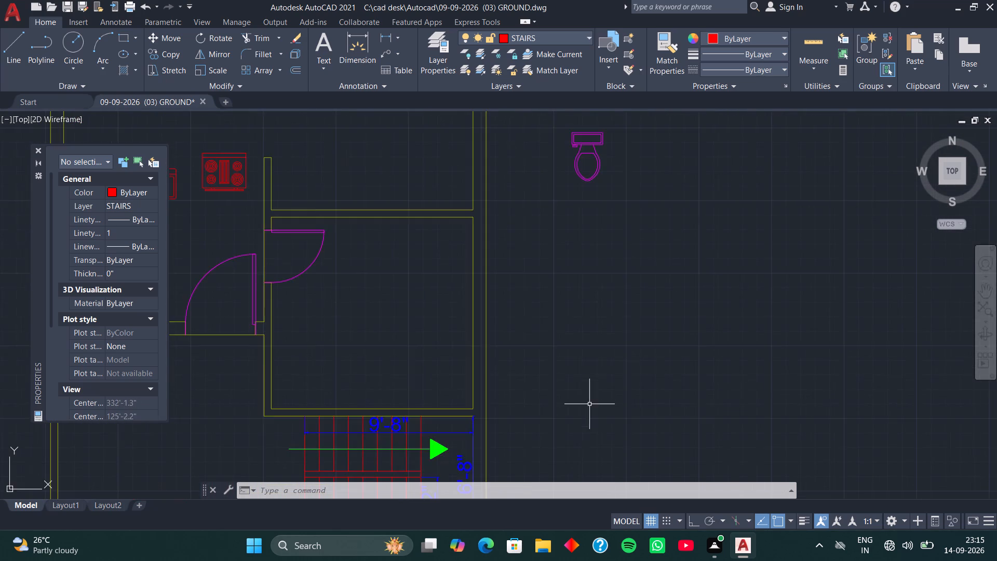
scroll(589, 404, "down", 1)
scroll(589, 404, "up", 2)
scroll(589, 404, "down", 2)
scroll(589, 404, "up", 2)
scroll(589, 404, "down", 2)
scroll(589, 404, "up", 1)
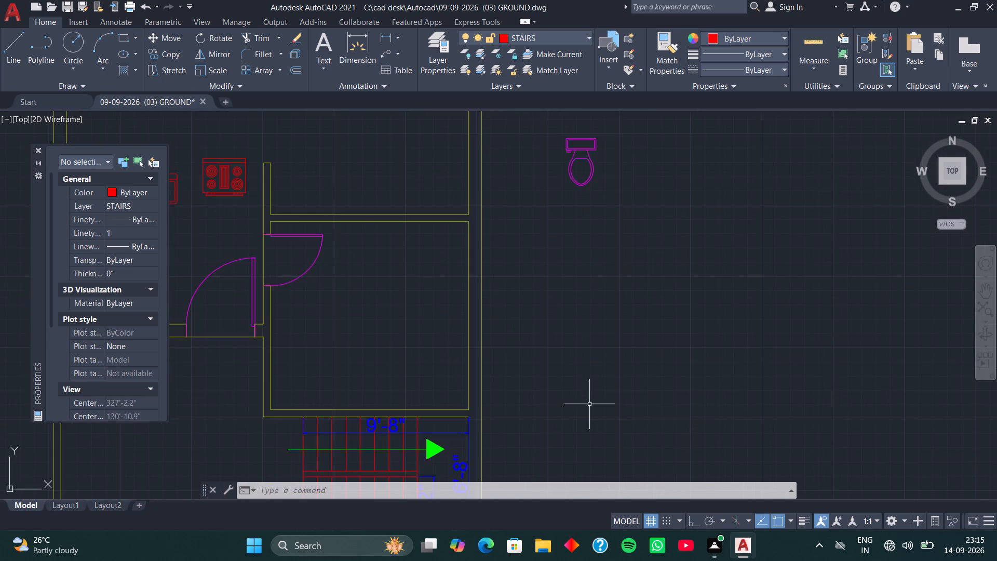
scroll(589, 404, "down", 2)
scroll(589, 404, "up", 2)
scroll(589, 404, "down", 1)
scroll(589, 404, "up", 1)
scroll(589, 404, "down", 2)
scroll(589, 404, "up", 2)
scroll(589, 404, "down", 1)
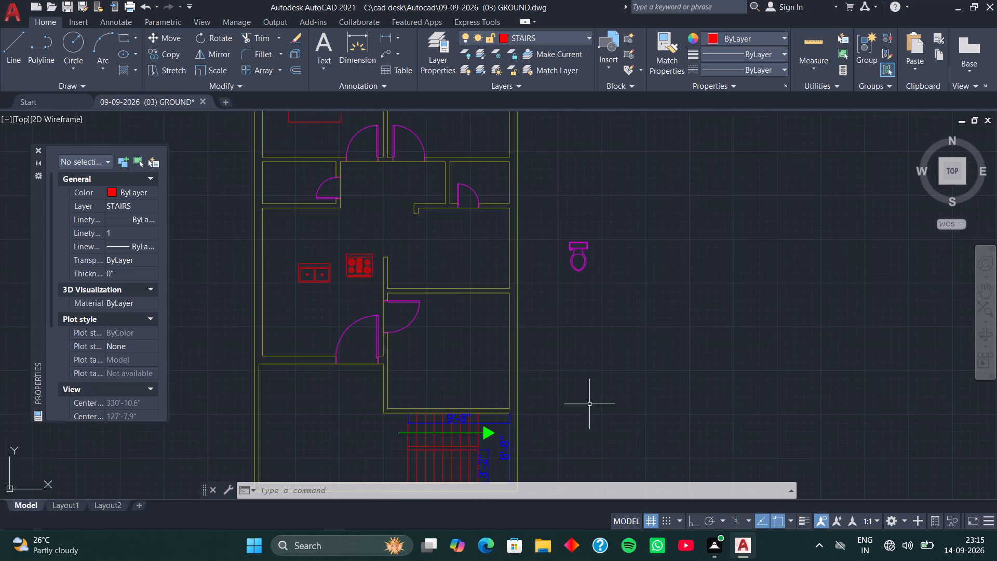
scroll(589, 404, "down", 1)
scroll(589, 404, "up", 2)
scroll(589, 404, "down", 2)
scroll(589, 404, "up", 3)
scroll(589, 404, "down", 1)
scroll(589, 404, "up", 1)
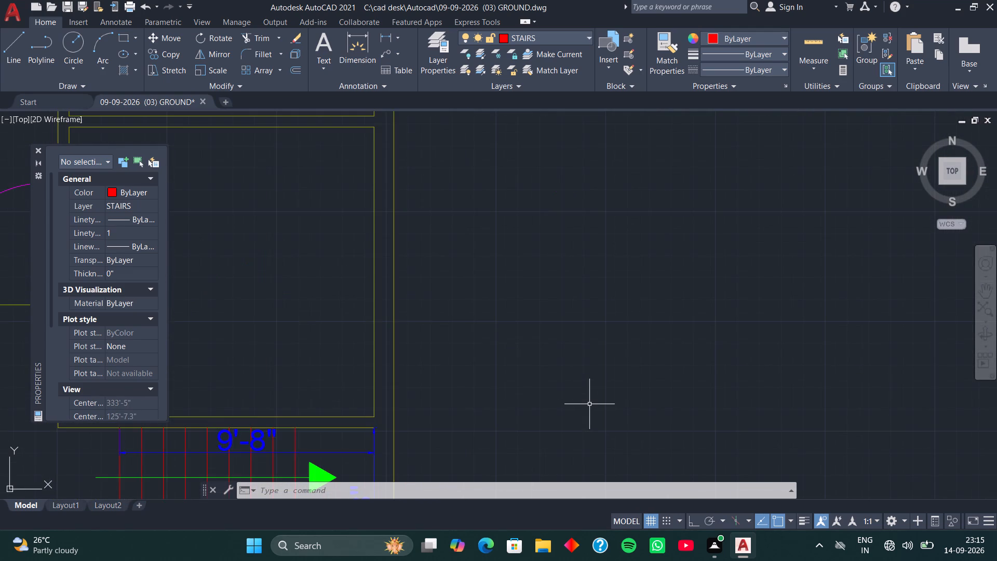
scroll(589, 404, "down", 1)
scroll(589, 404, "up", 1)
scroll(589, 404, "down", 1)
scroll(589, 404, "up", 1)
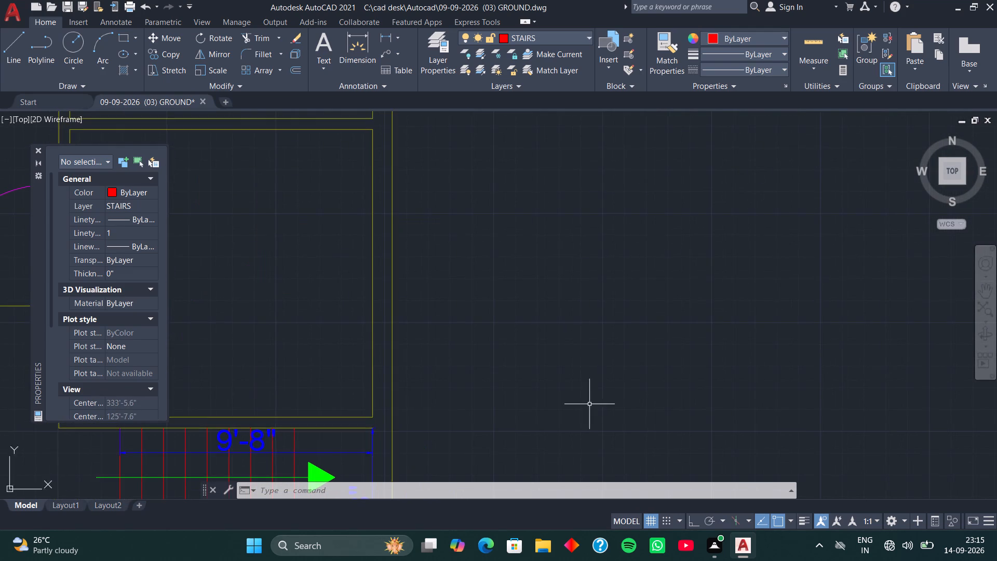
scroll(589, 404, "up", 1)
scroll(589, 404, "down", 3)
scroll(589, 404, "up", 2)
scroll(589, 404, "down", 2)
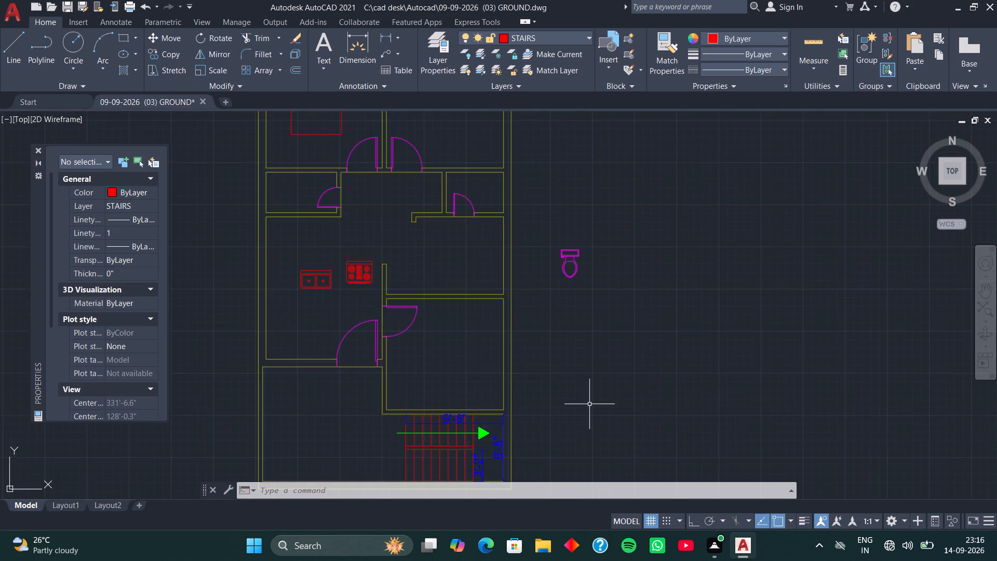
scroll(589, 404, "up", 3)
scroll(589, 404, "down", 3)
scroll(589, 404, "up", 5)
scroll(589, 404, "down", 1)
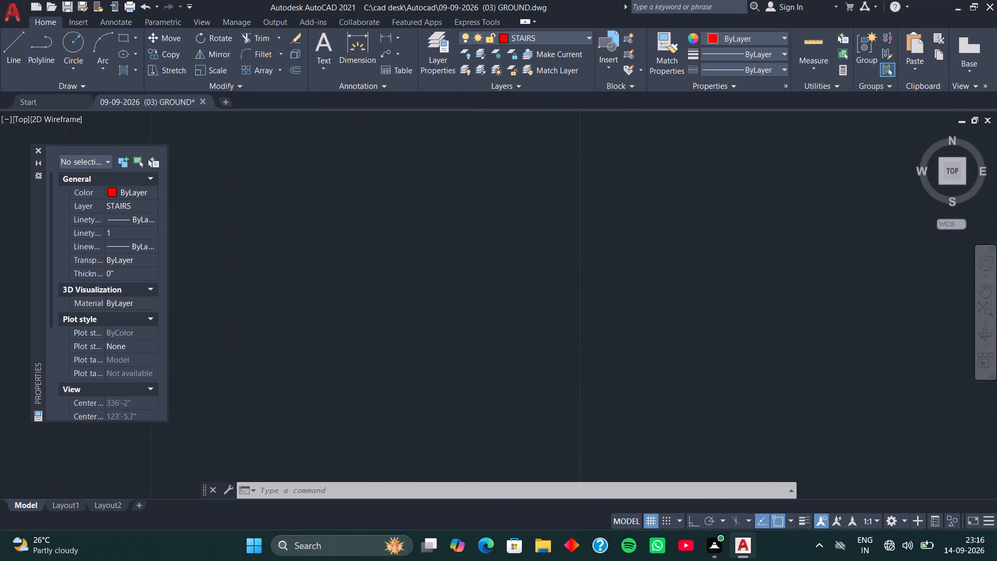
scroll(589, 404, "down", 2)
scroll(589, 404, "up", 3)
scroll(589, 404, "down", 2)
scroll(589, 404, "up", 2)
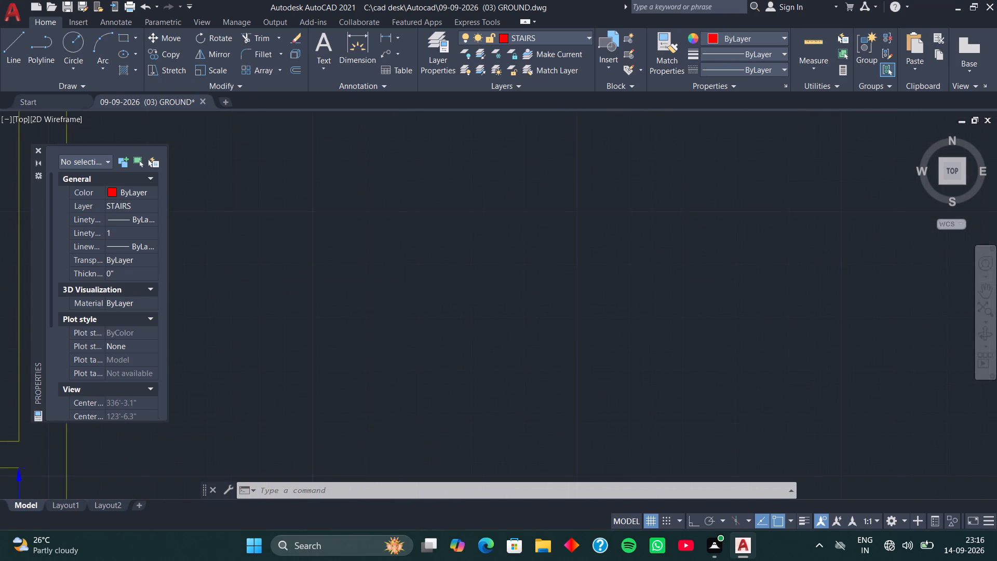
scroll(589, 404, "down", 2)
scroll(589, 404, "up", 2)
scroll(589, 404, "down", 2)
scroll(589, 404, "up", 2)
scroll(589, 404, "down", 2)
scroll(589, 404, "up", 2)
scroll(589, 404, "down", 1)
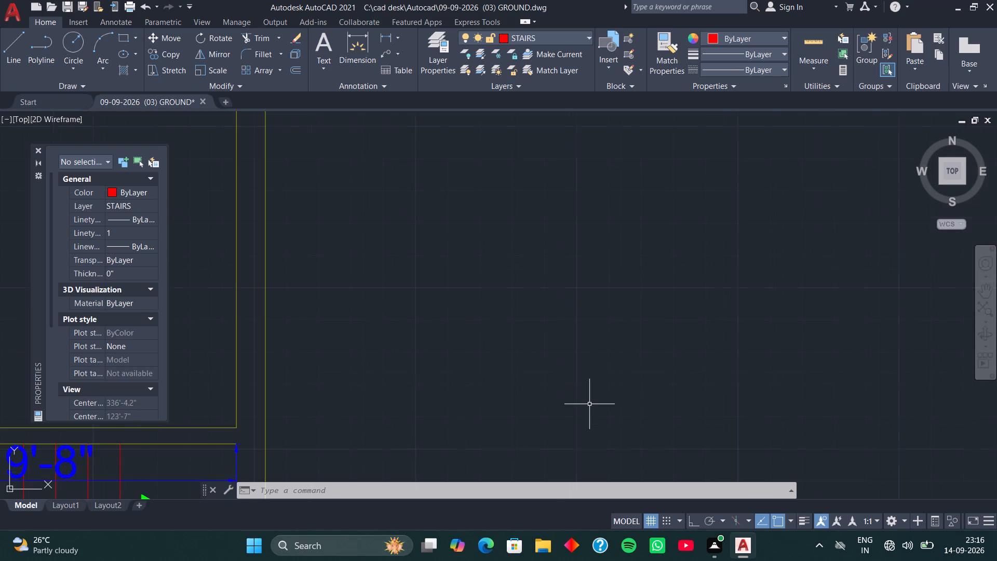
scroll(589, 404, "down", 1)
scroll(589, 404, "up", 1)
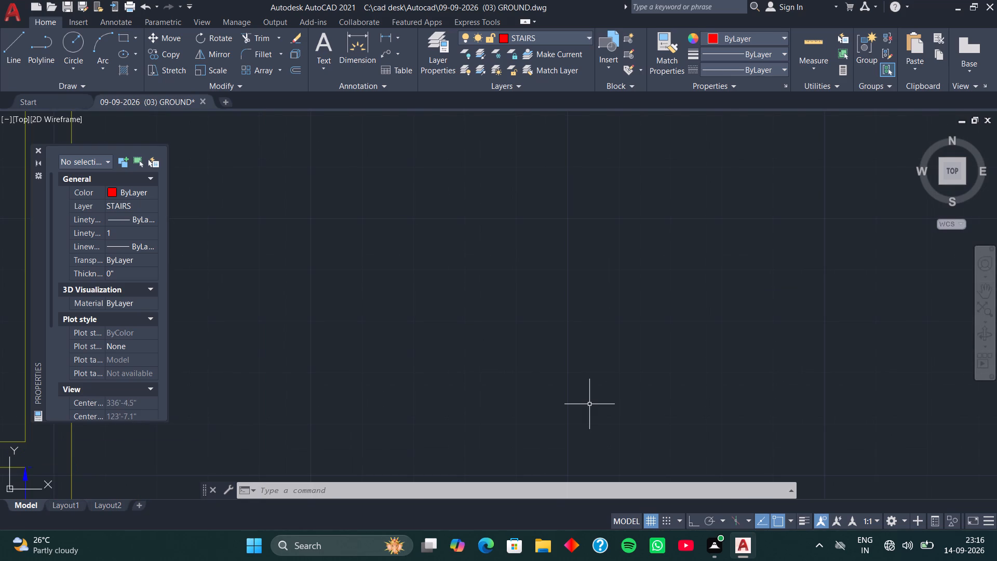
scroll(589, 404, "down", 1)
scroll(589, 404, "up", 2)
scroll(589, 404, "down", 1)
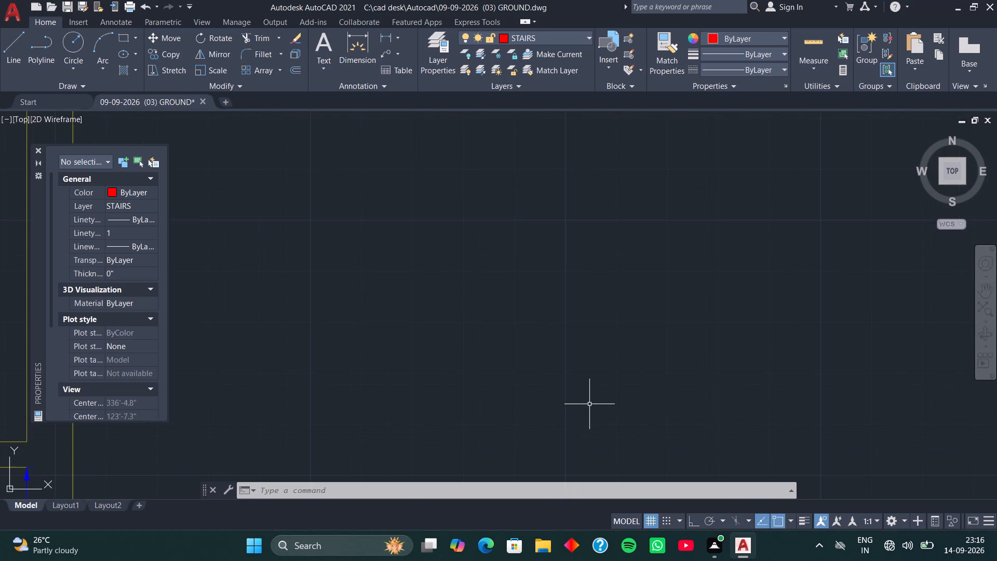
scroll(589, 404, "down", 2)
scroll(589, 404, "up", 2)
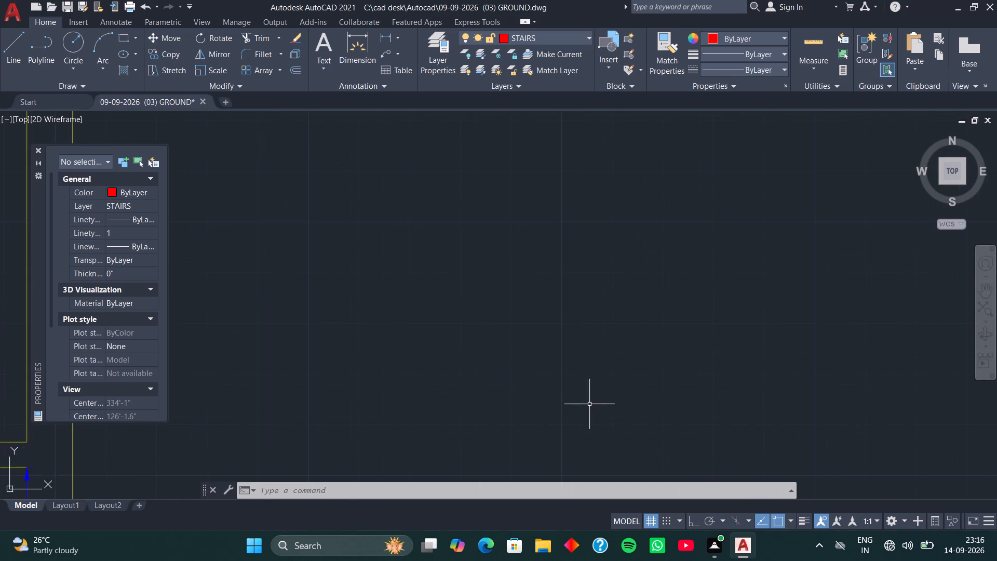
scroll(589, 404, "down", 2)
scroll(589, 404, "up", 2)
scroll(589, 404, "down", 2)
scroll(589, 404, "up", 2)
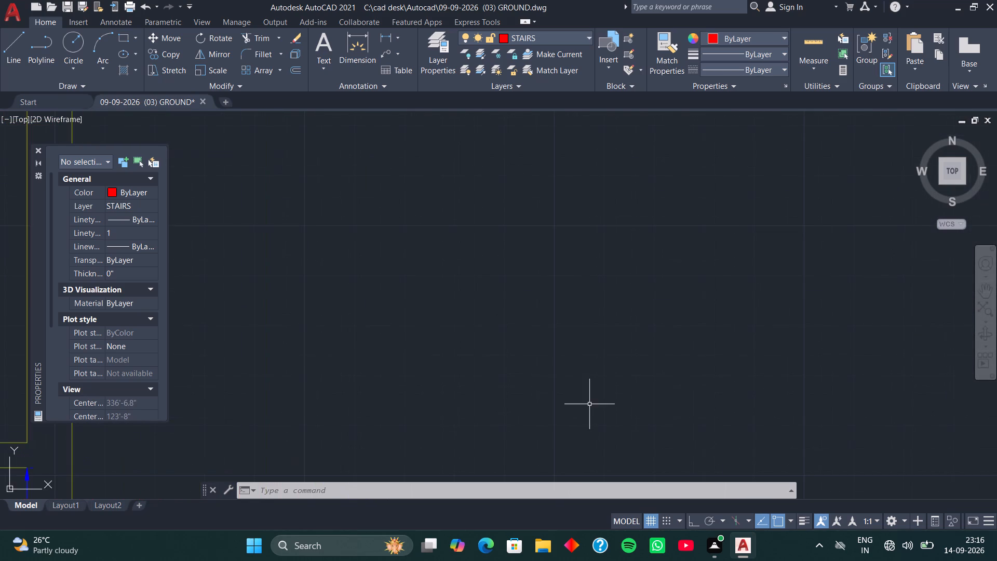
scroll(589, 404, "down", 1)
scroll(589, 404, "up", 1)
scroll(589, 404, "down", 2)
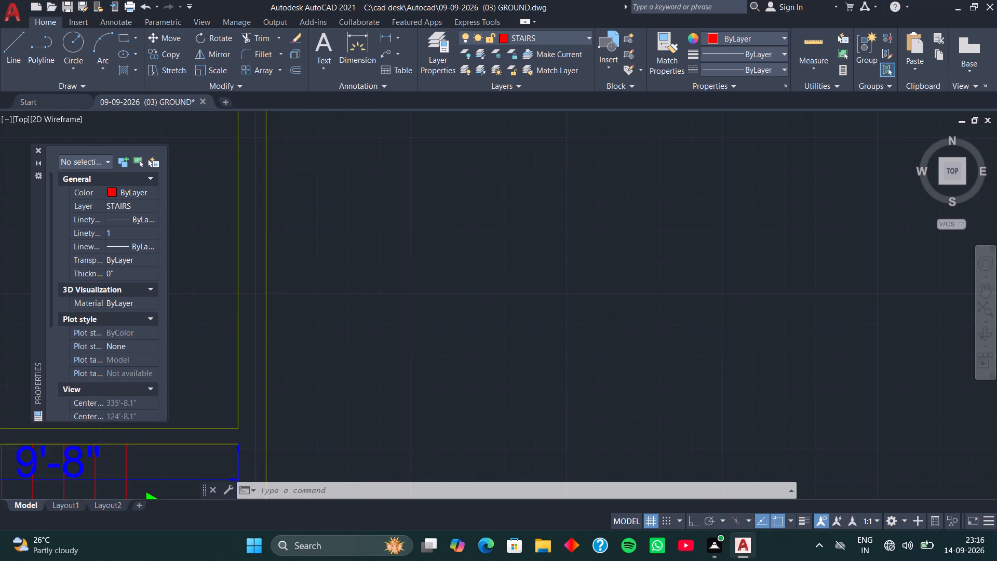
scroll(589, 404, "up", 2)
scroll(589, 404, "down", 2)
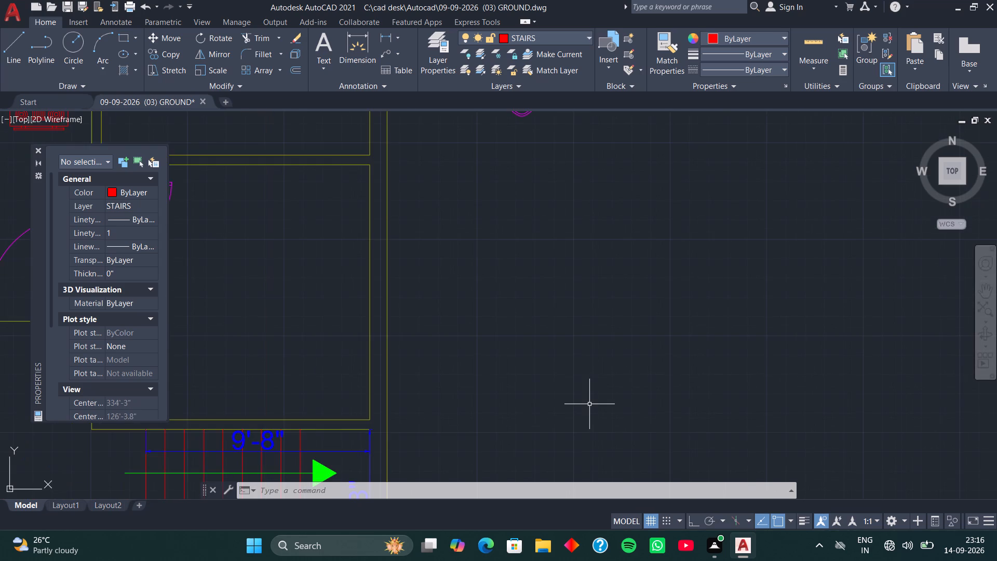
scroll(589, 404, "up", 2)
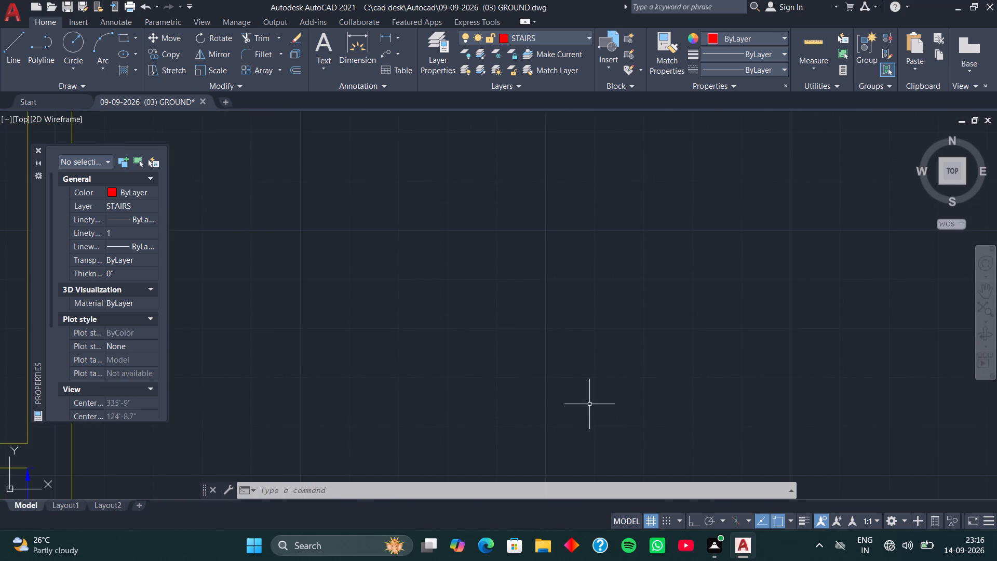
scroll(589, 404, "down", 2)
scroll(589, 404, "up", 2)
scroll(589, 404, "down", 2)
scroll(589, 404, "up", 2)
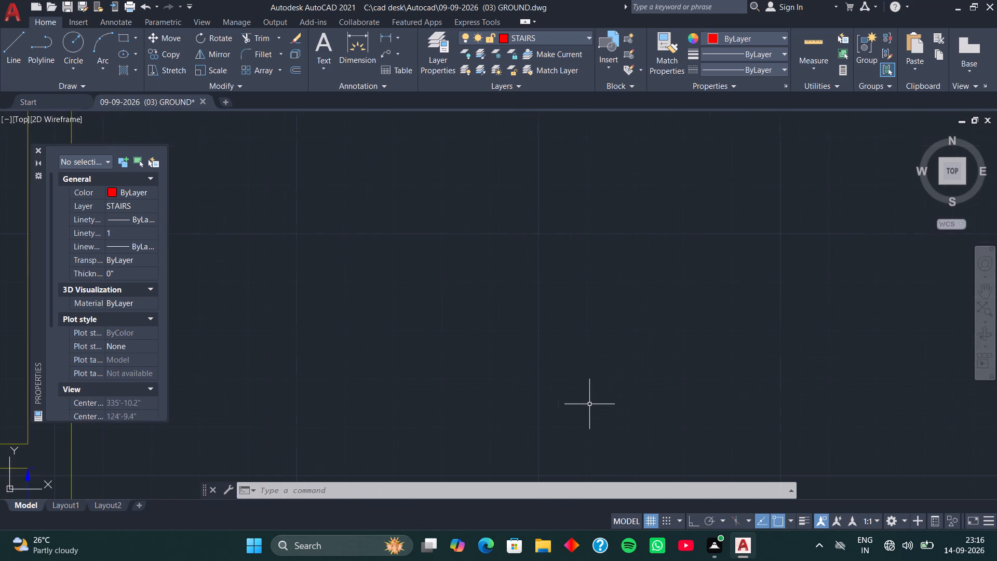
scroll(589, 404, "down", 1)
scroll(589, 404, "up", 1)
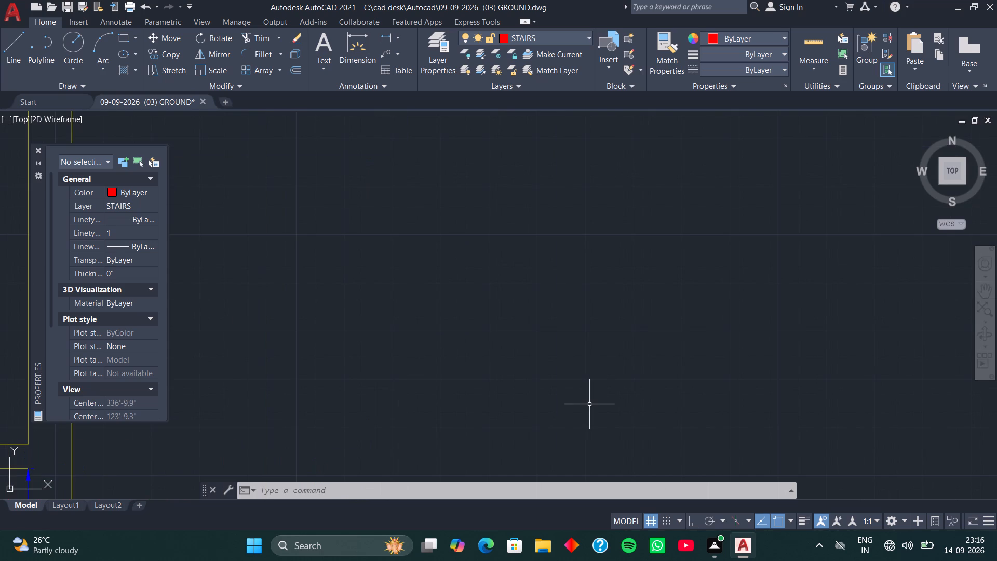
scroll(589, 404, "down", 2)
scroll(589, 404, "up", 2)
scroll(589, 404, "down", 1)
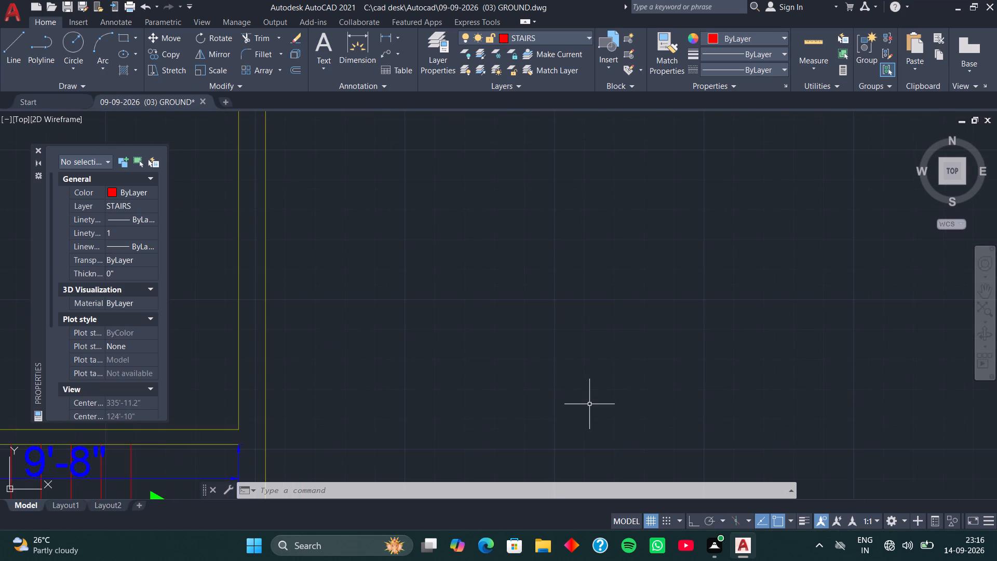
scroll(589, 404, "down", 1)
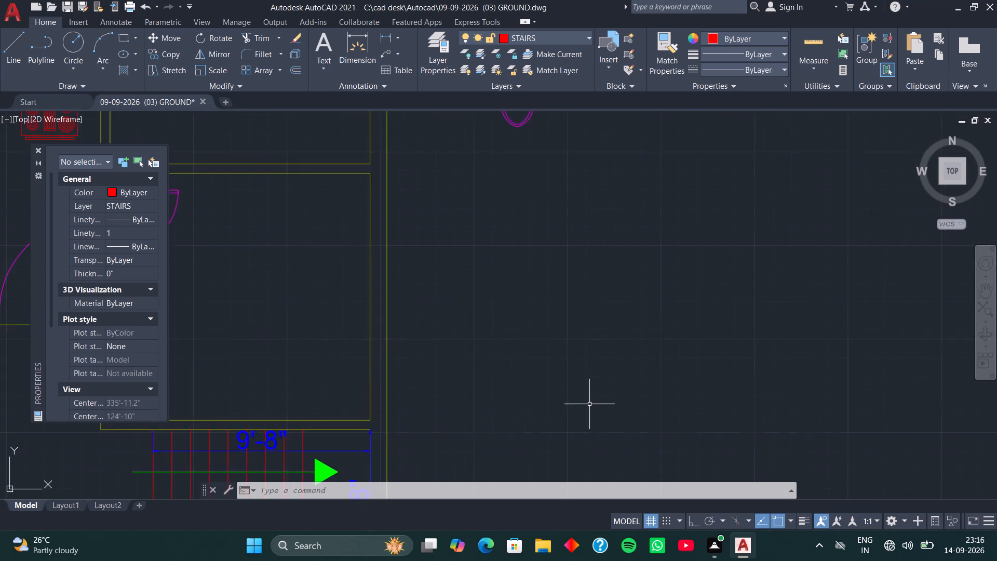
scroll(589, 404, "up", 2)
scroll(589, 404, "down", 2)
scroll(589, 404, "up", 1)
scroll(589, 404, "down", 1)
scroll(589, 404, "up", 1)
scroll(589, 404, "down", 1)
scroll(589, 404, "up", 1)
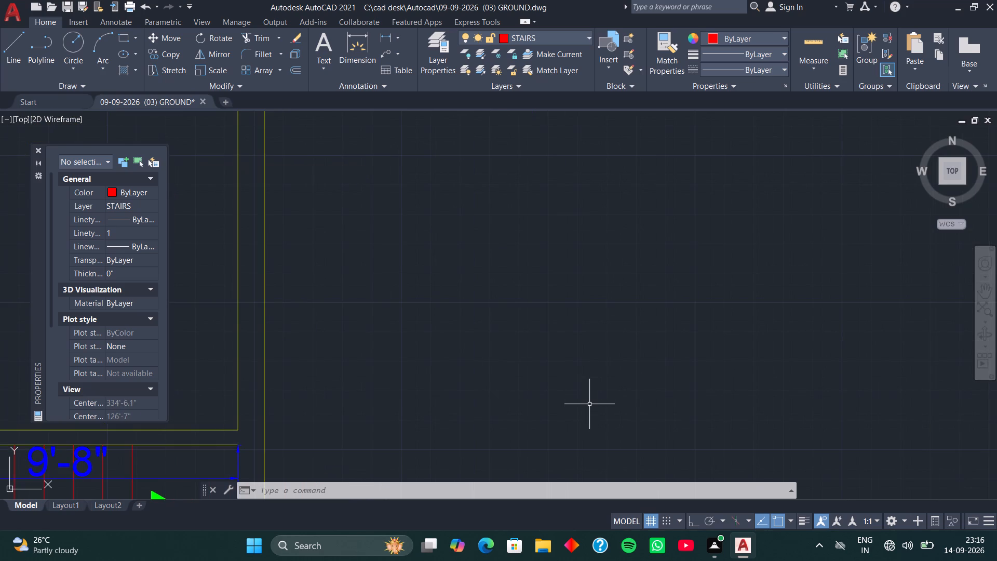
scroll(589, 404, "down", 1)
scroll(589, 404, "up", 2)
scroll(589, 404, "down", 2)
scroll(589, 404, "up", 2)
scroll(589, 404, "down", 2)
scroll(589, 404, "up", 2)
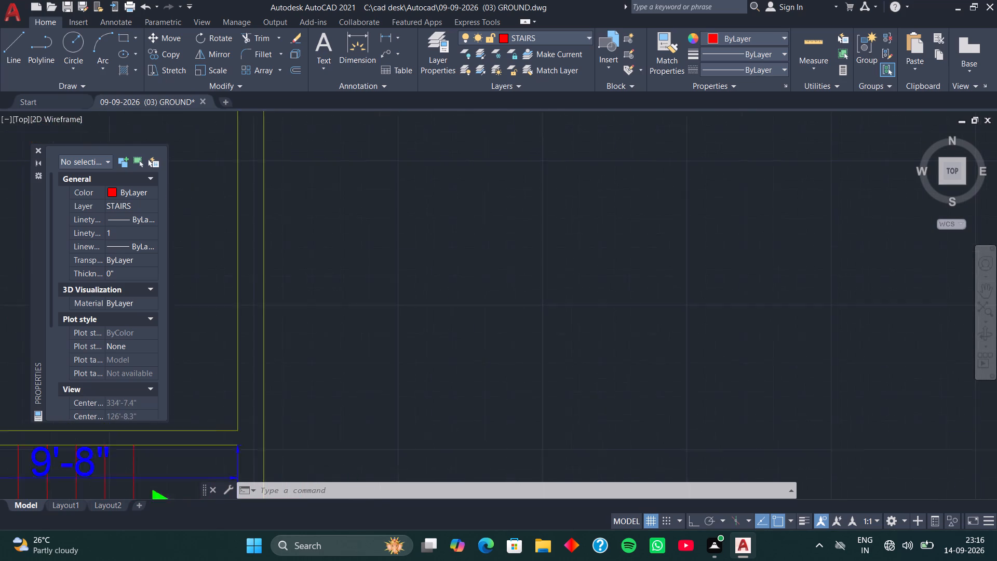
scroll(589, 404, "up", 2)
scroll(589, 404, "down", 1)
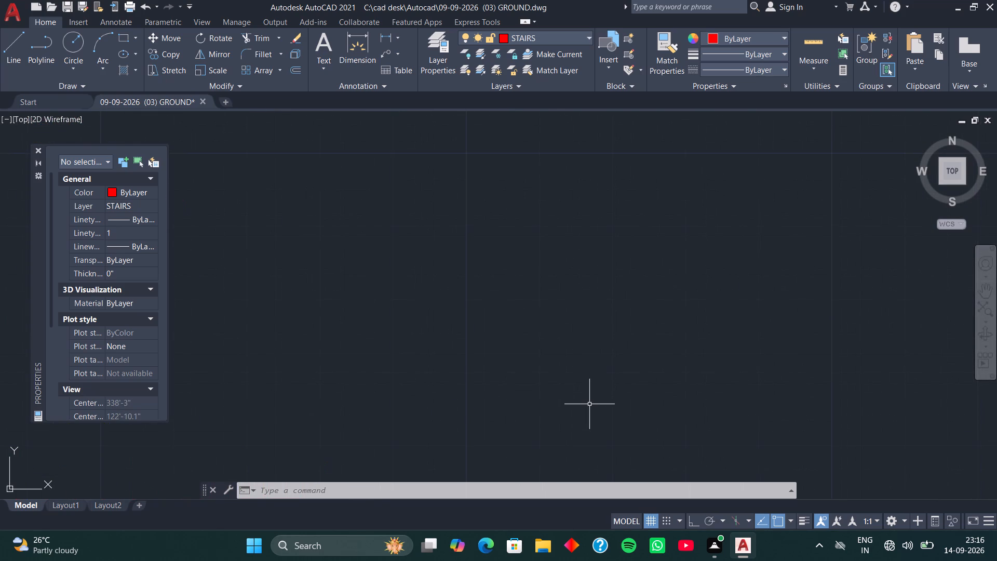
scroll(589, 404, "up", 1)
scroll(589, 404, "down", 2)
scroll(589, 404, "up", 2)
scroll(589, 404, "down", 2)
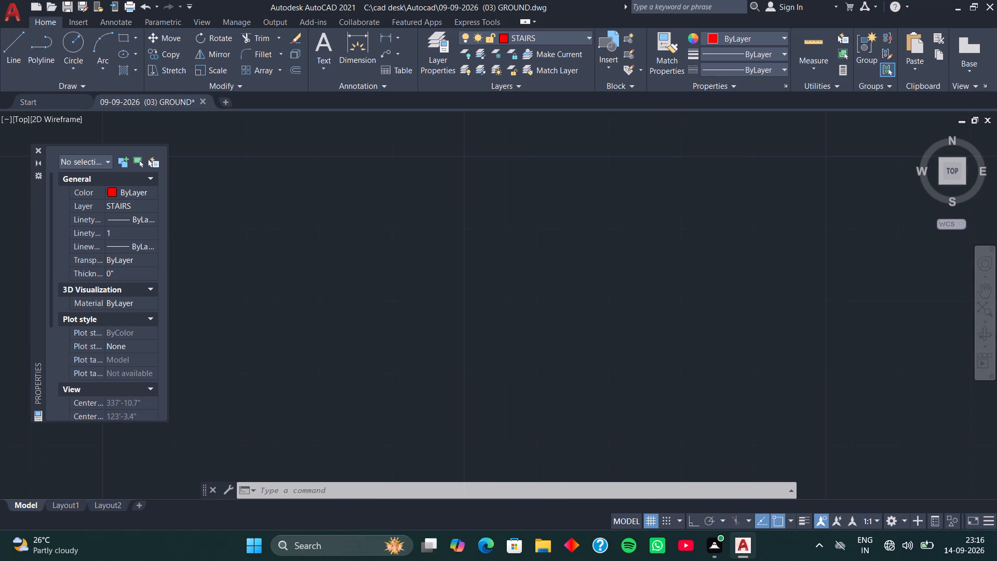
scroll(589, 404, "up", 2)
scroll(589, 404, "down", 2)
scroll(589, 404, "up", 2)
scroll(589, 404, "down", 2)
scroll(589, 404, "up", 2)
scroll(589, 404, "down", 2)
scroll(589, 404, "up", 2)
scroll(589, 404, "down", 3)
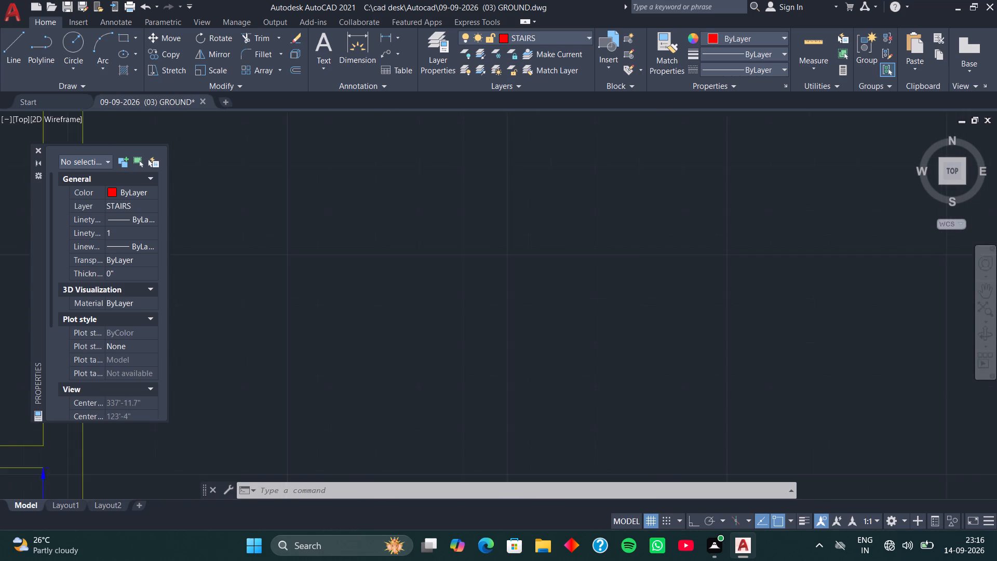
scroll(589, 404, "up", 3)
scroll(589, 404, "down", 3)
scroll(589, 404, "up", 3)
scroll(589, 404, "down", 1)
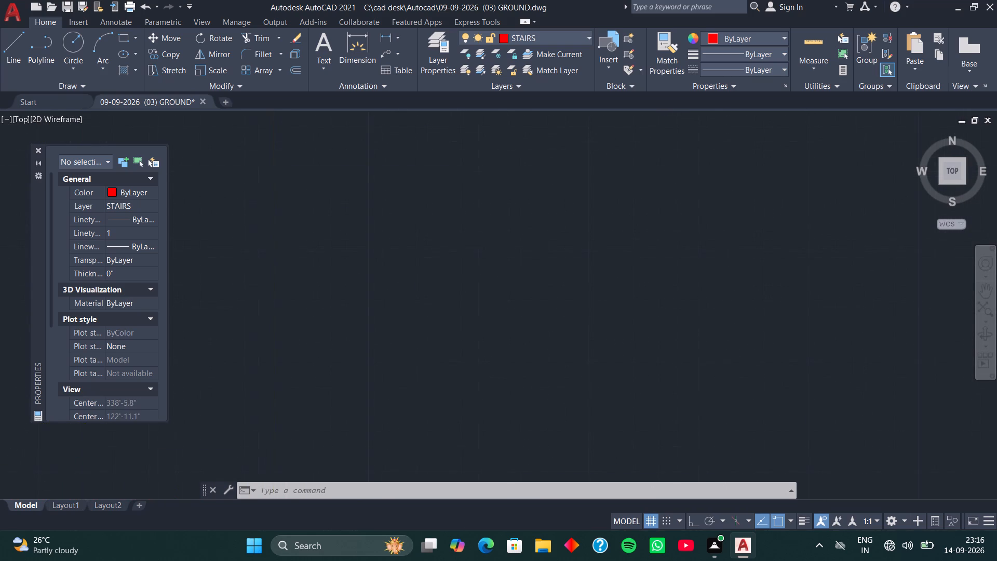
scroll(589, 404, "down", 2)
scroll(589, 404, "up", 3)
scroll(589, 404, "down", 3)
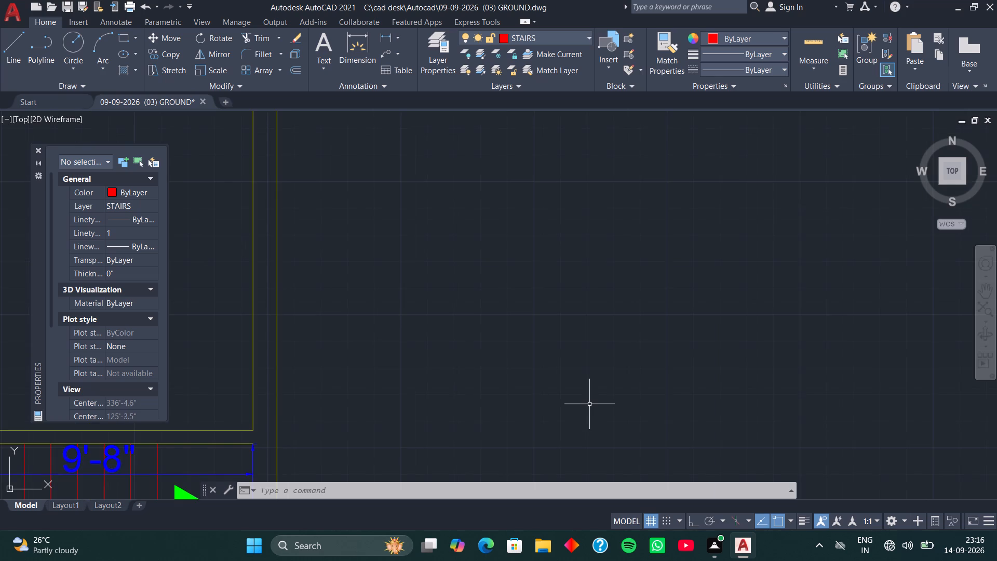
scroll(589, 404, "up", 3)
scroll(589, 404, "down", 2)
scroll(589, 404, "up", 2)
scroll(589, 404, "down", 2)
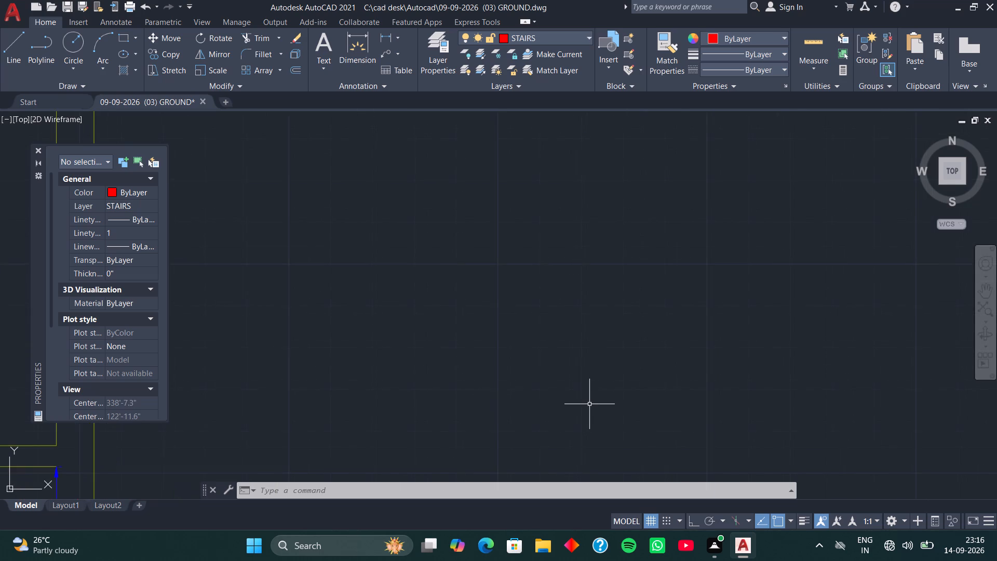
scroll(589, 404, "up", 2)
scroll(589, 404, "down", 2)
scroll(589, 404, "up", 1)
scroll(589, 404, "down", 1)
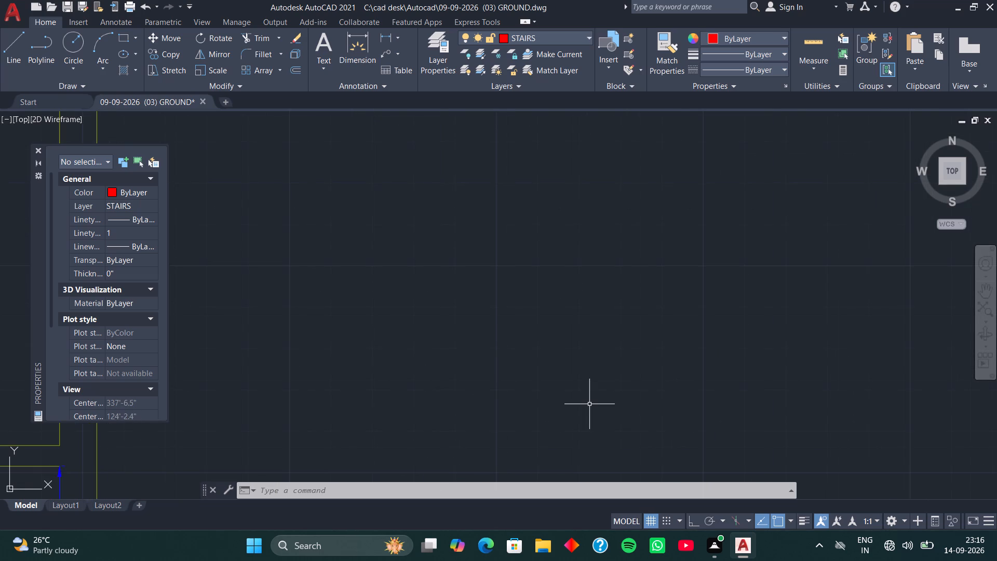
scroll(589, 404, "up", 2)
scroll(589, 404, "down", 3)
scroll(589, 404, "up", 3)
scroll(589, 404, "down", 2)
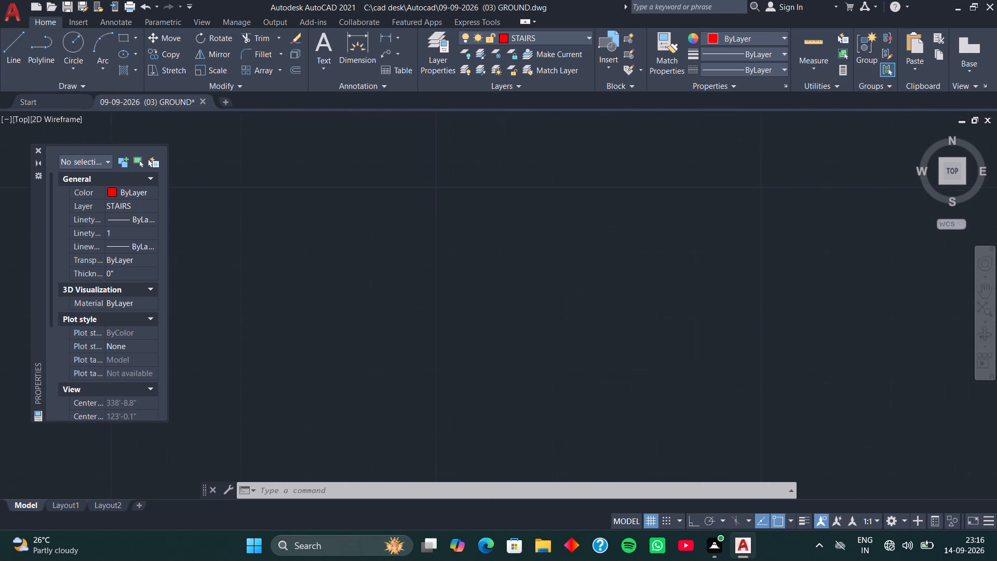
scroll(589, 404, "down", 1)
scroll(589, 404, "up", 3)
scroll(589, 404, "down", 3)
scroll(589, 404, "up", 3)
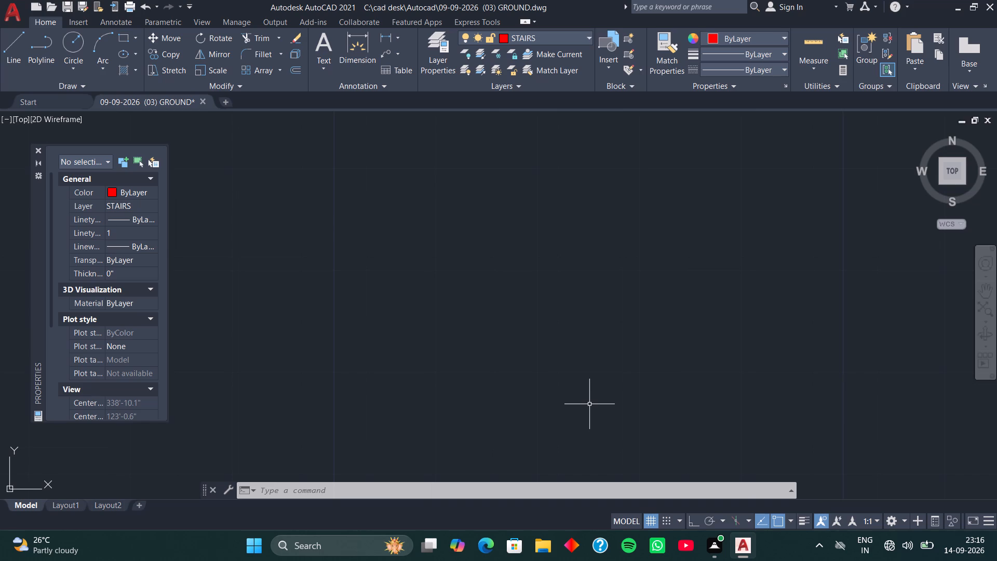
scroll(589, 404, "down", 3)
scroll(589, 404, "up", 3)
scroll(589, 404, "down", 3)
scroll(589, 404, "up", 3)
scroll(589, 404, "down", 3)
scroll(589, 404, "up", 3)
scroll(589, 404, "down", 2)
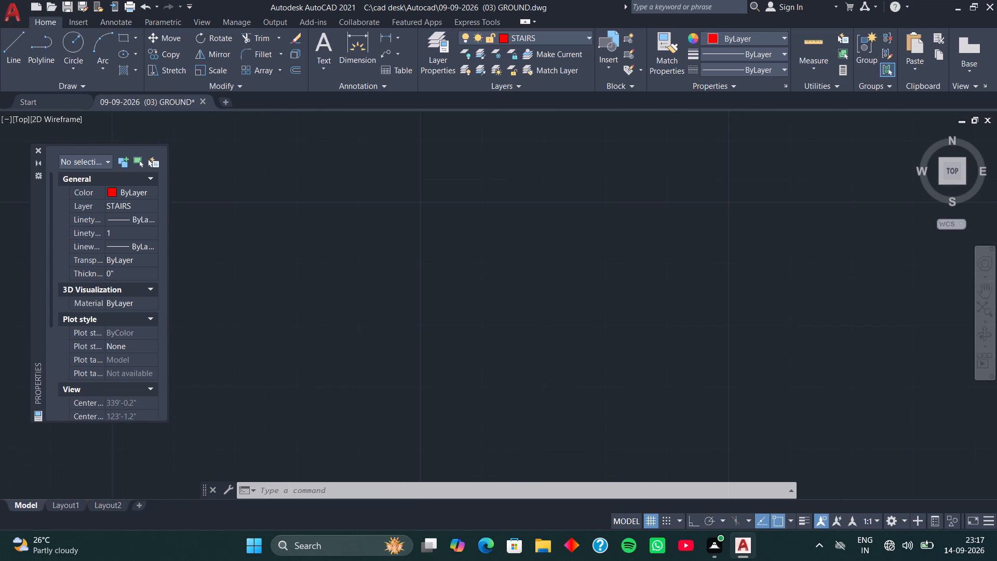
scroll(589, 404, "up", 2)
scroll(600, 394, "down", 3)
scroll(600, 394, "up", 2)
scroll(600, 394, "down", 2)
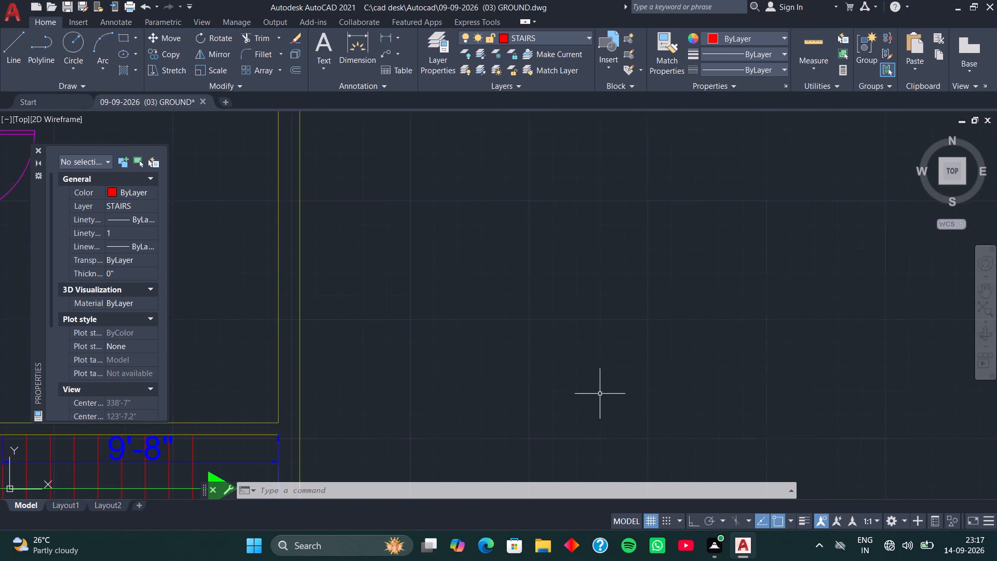
Examine the ground floor plan's rooms, doors and placed bed, sink and range blocks, along with the toilet block outside the east wall.
scroll(600, 394, "down", 4)
scroll(527, 351, "down", 2)
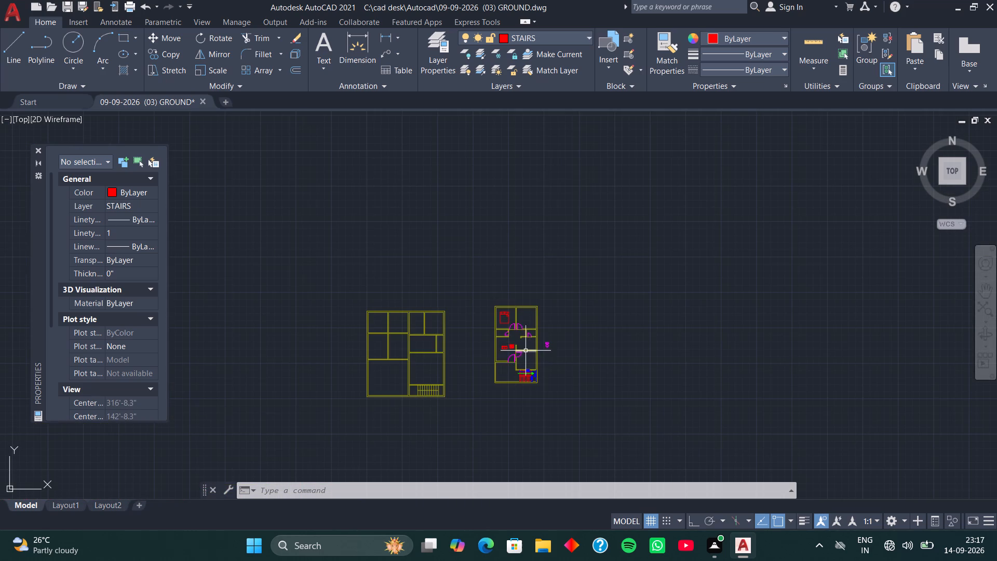
middle_click_drag(465, 357, 473, 384)
scroll(484, 387, "up", 1)
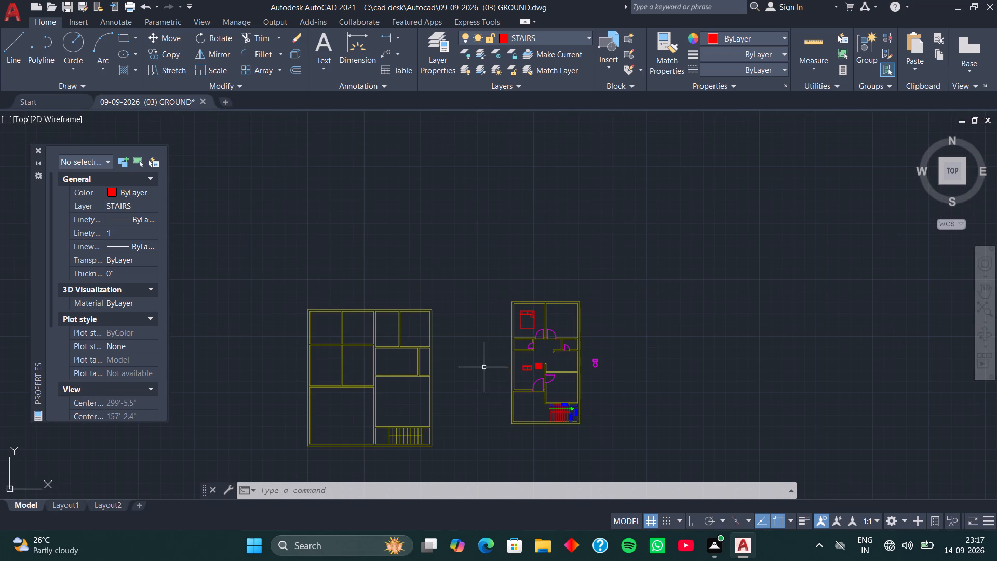
scroll(545, 384, "up", 2)
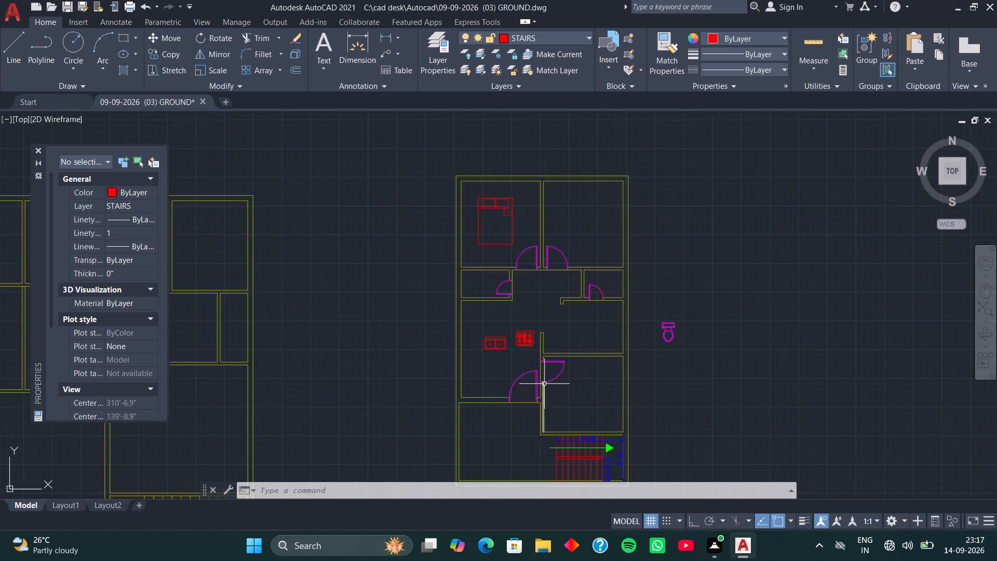
scroll(544, 384, "up", 1)
scroll(544, 384, "down", 3)
scroll(543, 383, "up", 4)
scroll(543, 383, "down", 3)
scroll(543, 383, "up", 3)
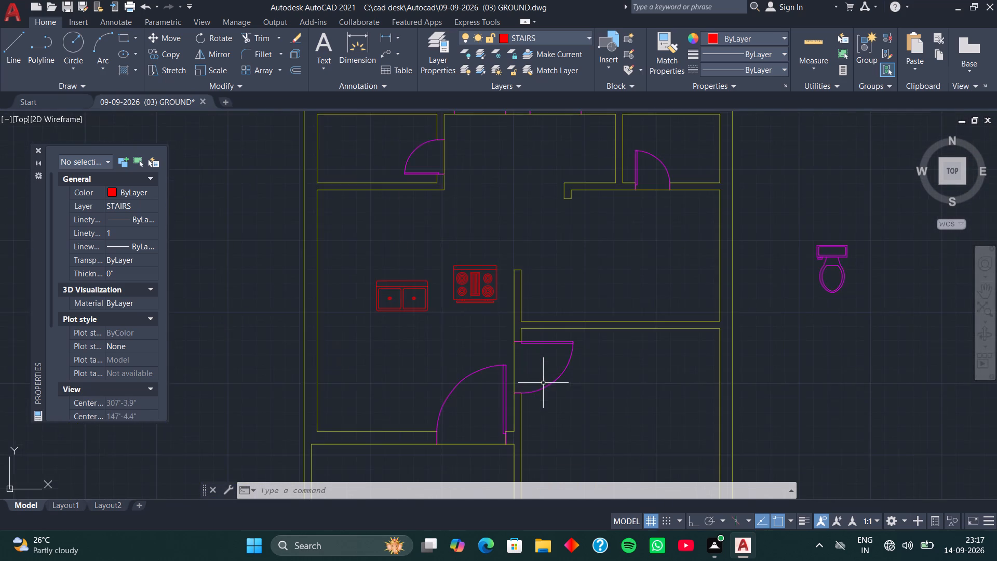
scroll(543, 383, "down", 3)
scroll(543, 383, "up", 3)
scroll(543, 383, "down", 3)
scroll(542, 384, "up", 3)
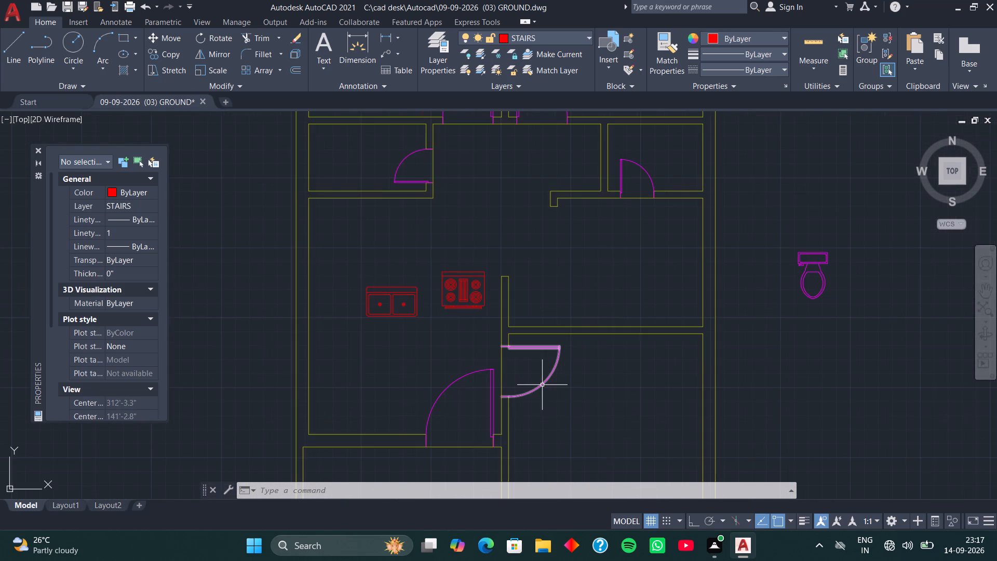
scroll(542, 385, "down", 1)
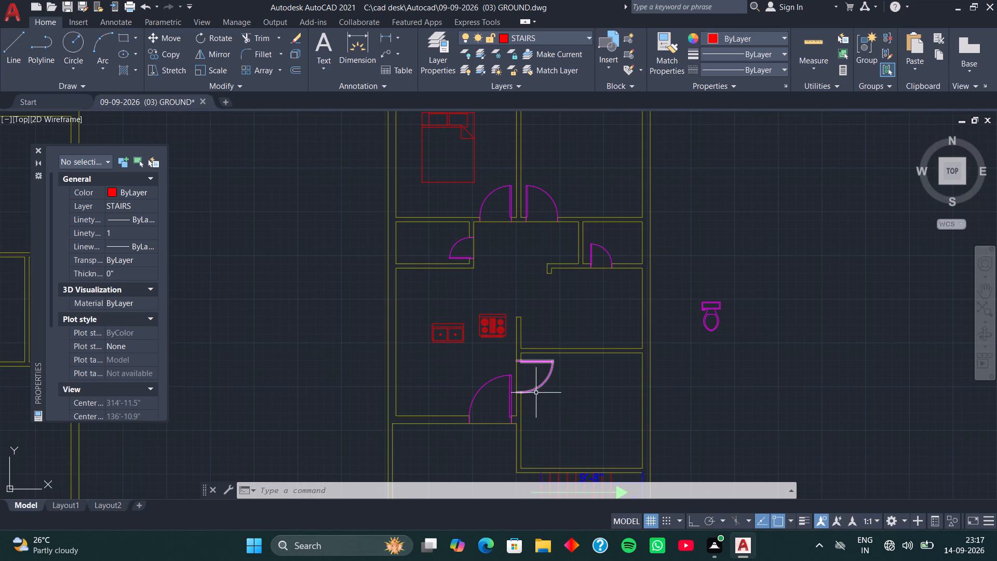
scroll(536, 392, "down", 2)
scroll(537, 388, "up", 2)
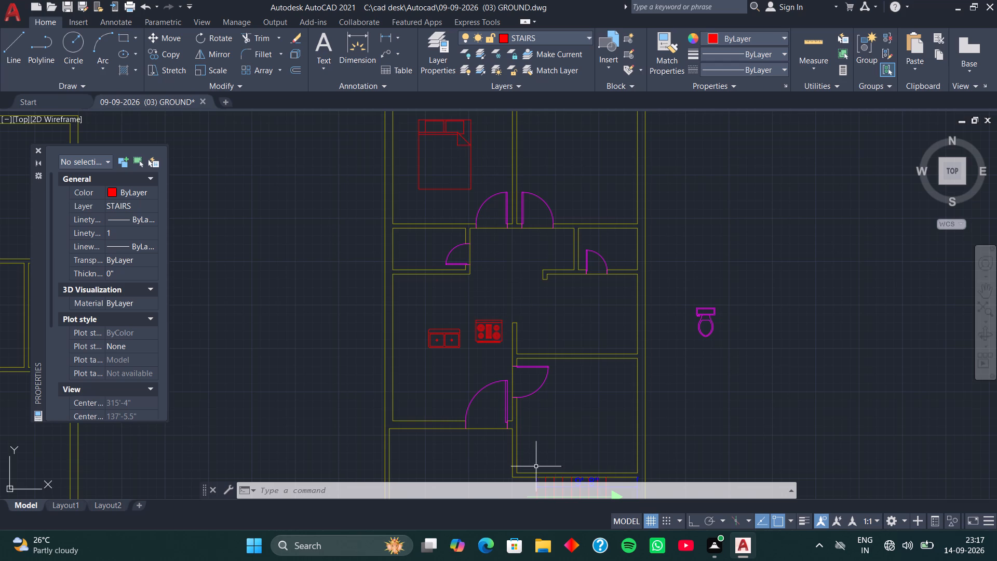
scroll(568, 400, "down", 2)
scroll(561, 378, "up", 3)
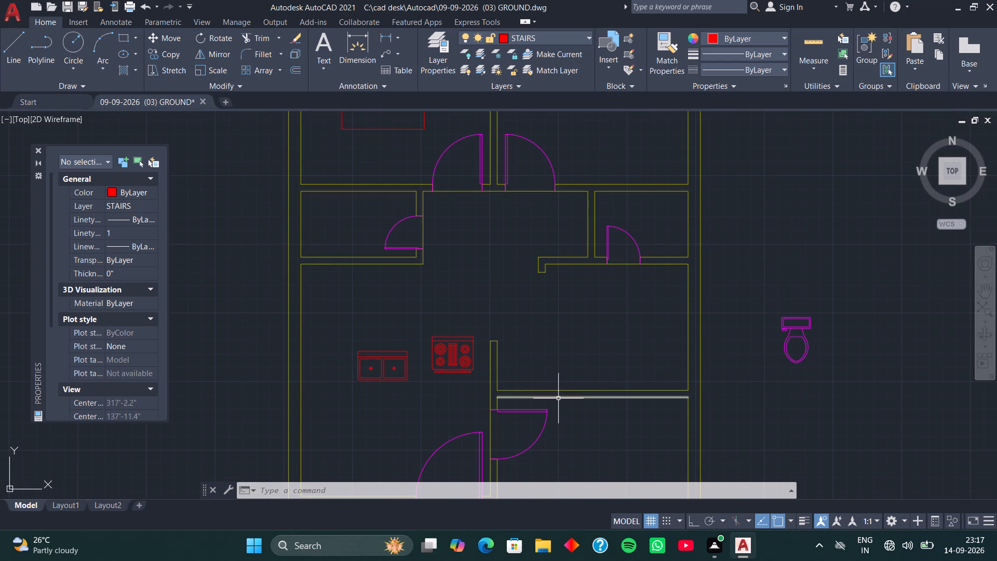
scroll(558, 403, "down", 1)
middle_click_drag(556, 422, 555, 398)
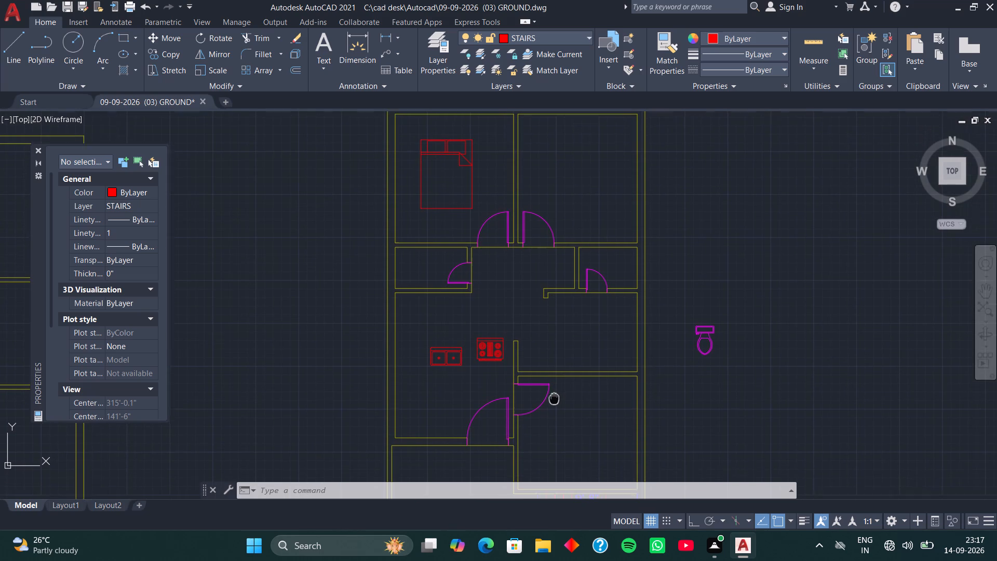
middle_click_drag(555, 398, 555, 395)
scroll(556, 394, "down", 2)
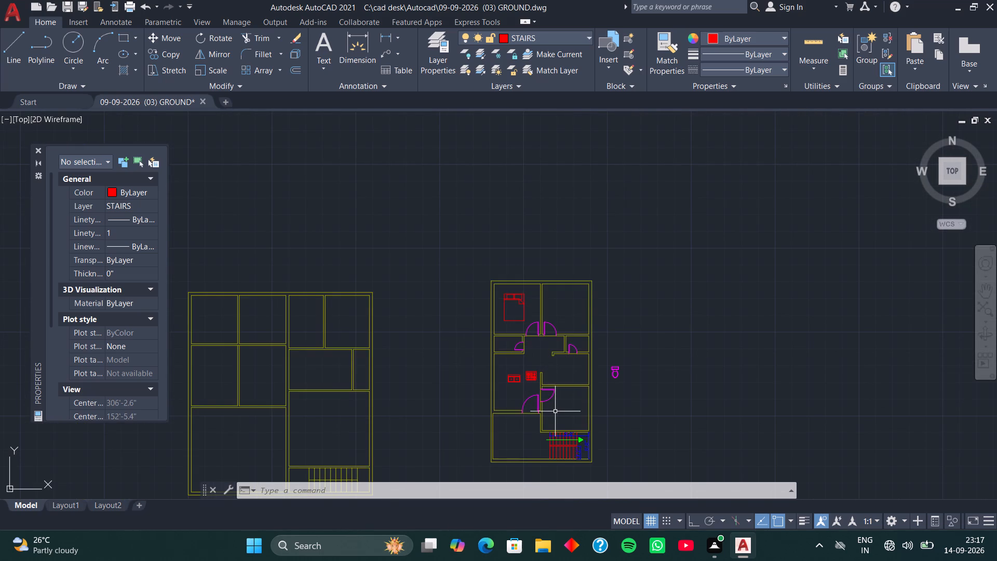
scroll(555, 414, "down", 2)
scroll(555, 415, "up", 2)
scroll(556, 415, "down", 1)
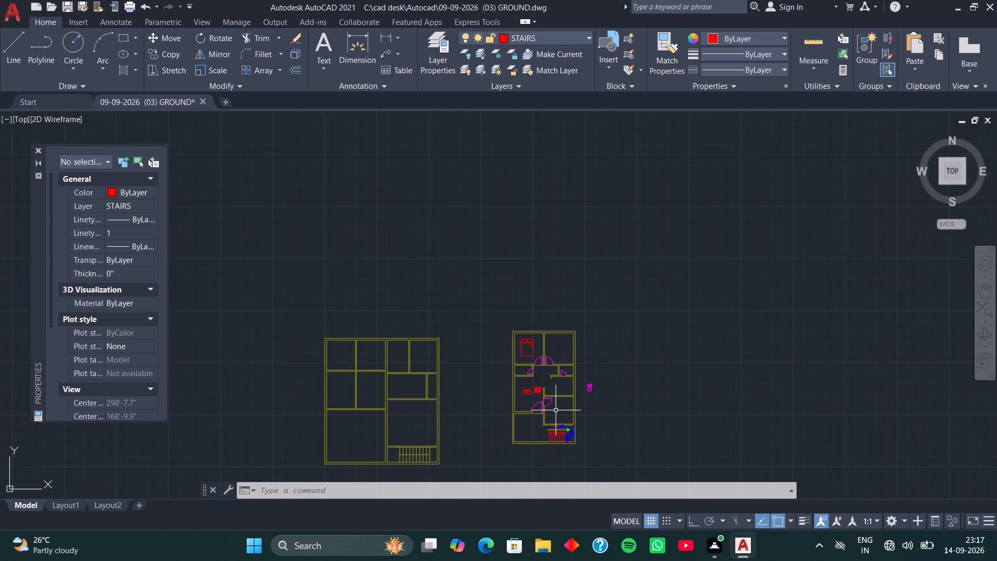
scroll(556, 410, "up", 3)
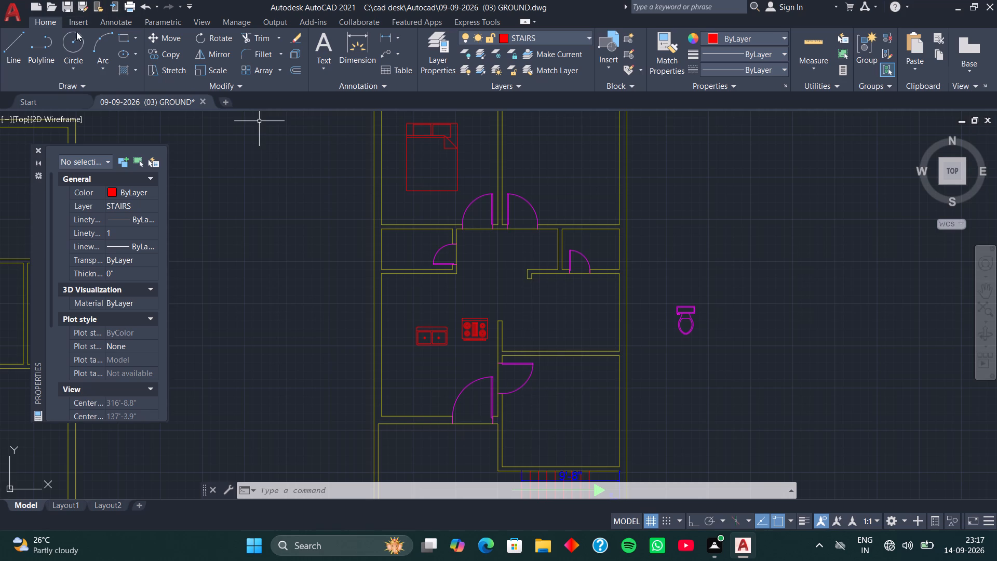
scroll(77, 34, "down", 1)
scroll(77, 34, "up", 1)
scroll(217, 399, "down", 1)
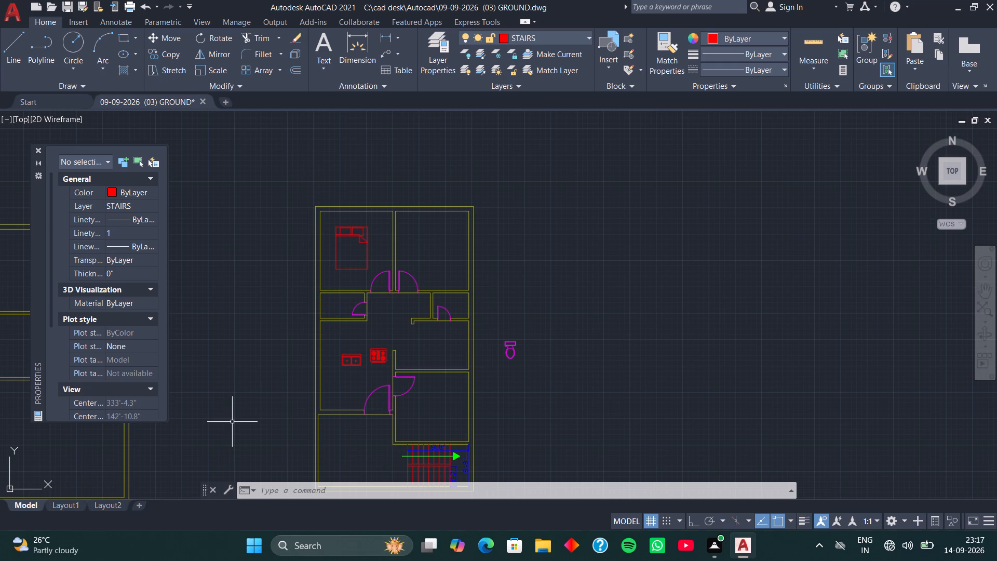
middle_click_drag(321, 427, 413, 419)
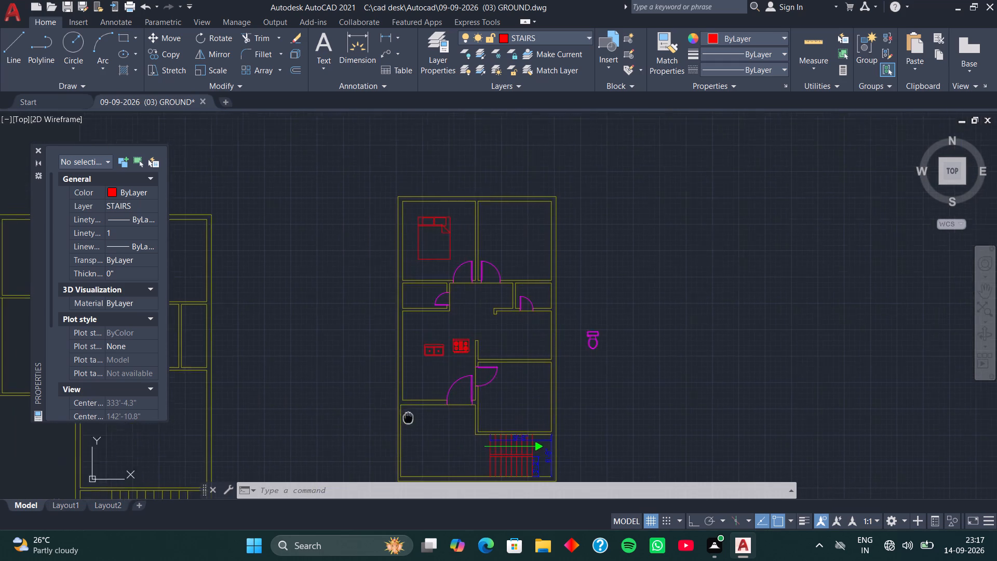
middle_click_drag(413, 419, 416, 420)
scroll(416, 419, "up", 2)
scroll(413, 423, "down", 2)
middle_click_drag(408, 429, 412, 419)
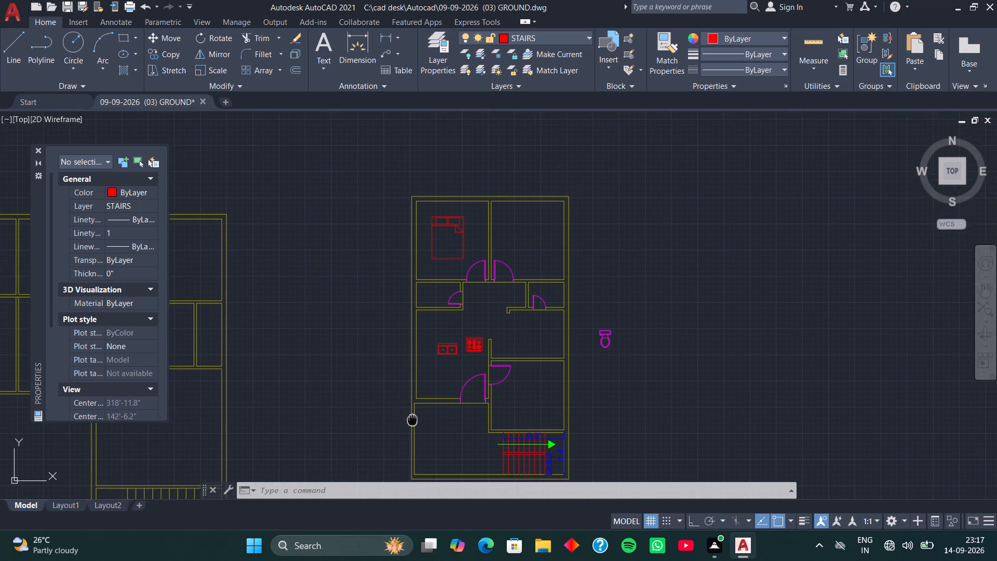
middle_click_drag(412, 419, 412, 412)
middle_click(410, 411)
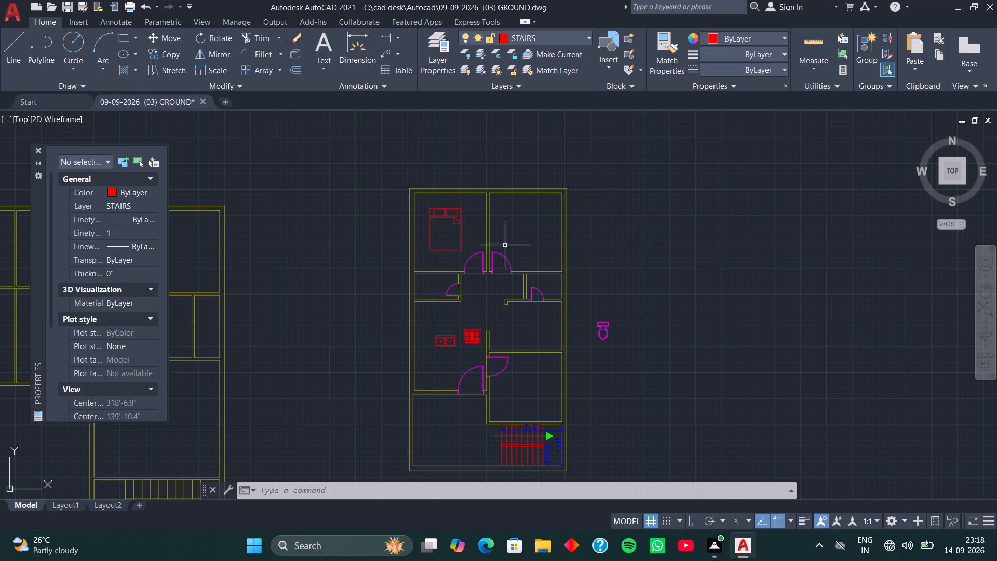
Move the bed block in the northwest bedroom straight north so its headboard sits against the room's north wall.
scroll(446, 231, "up", 3)
middle_click_drag(439, 219, 430, 275)
left_click(426, 195)
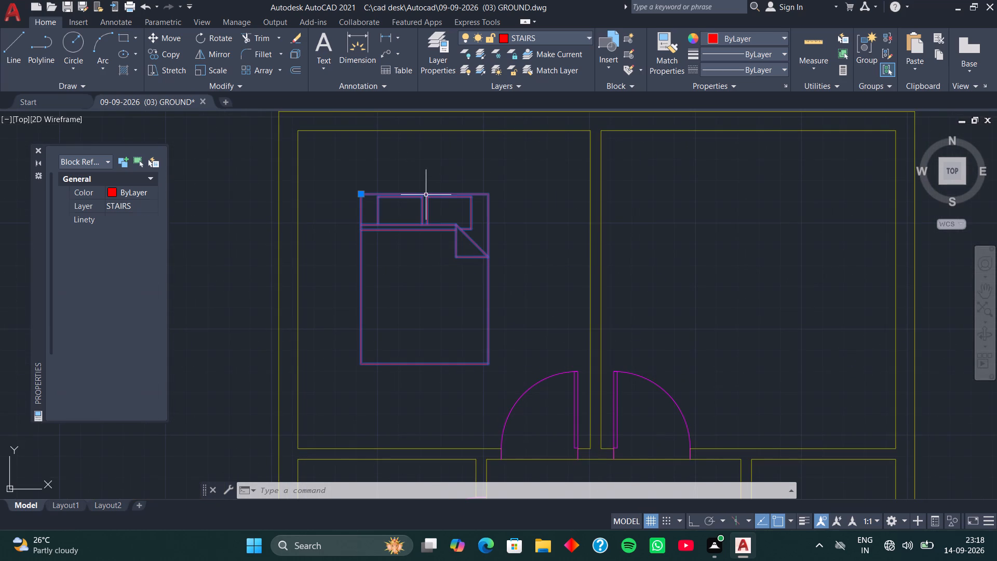
type("M")
key("space")
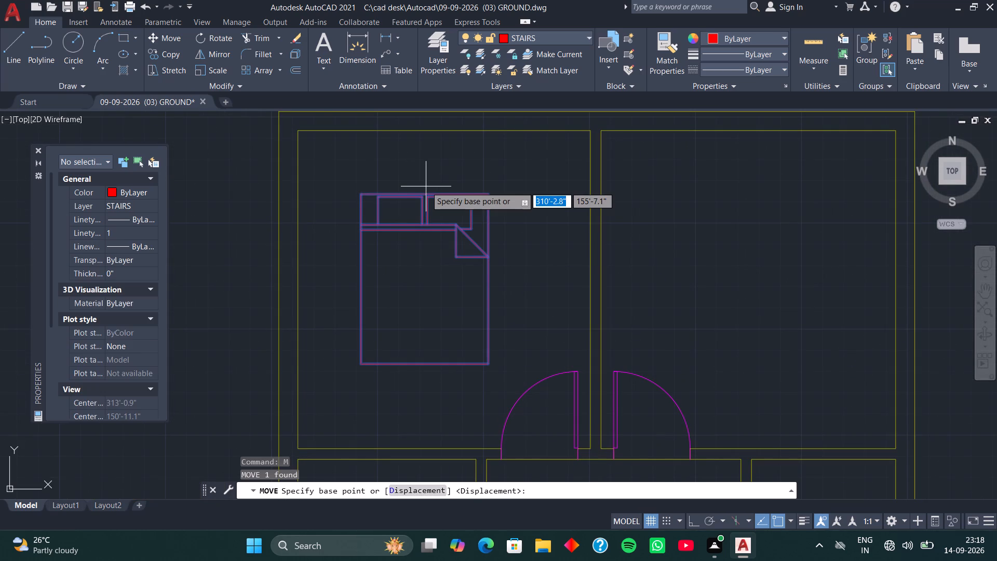
left_click_drag(426, 191, 426, 183)
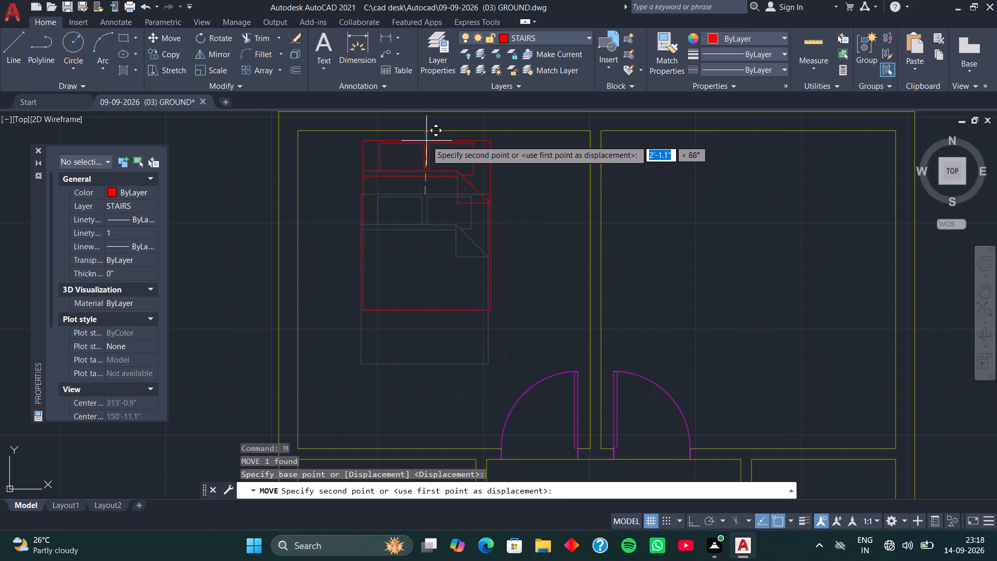
left_click(426, 135)
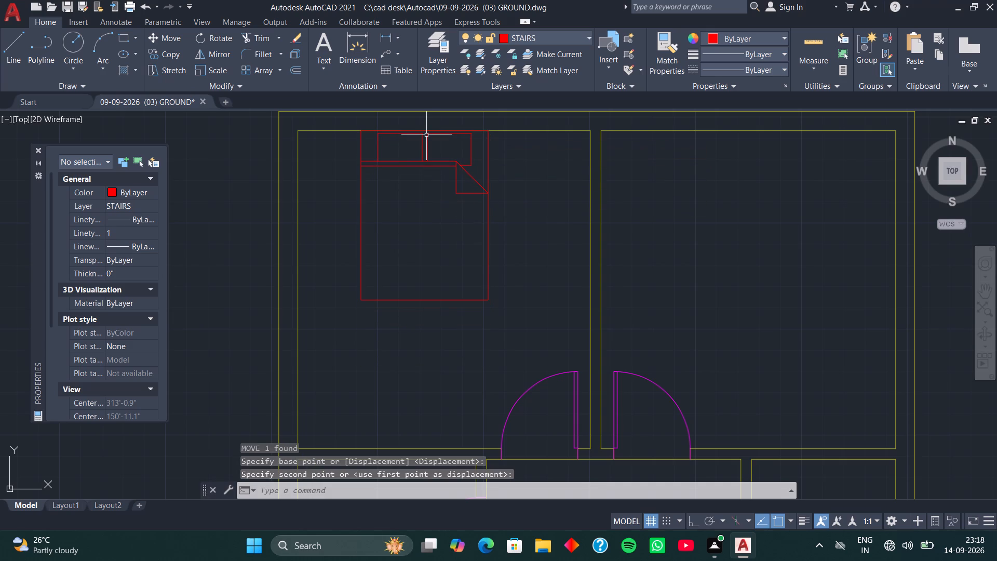
Copy the bed block from the northwest bedroom into the northeast bedroom, with its headboard against the north wall.
left_click(424, 135)
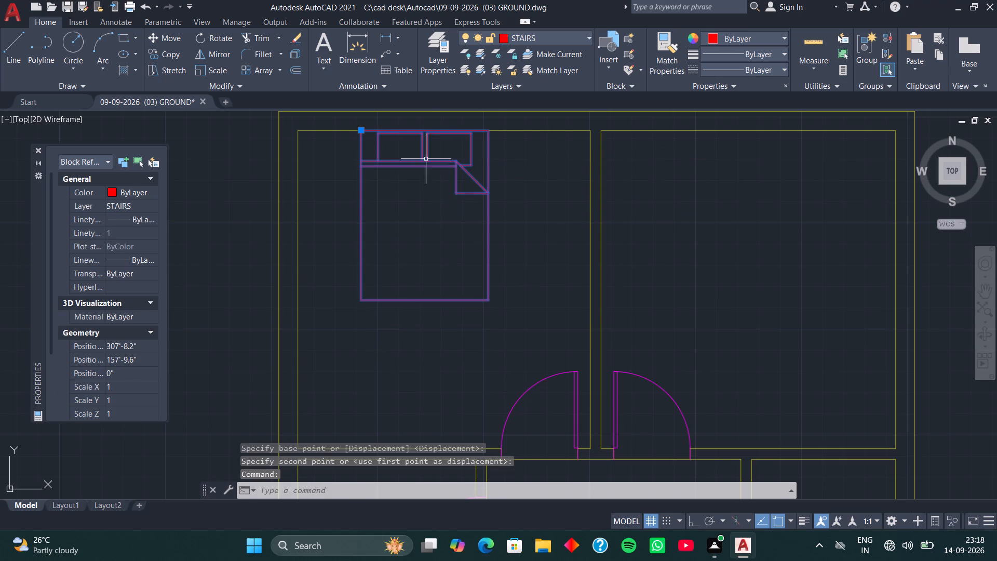
middle_click_drag(475, 206, 402, 239)
key("c")
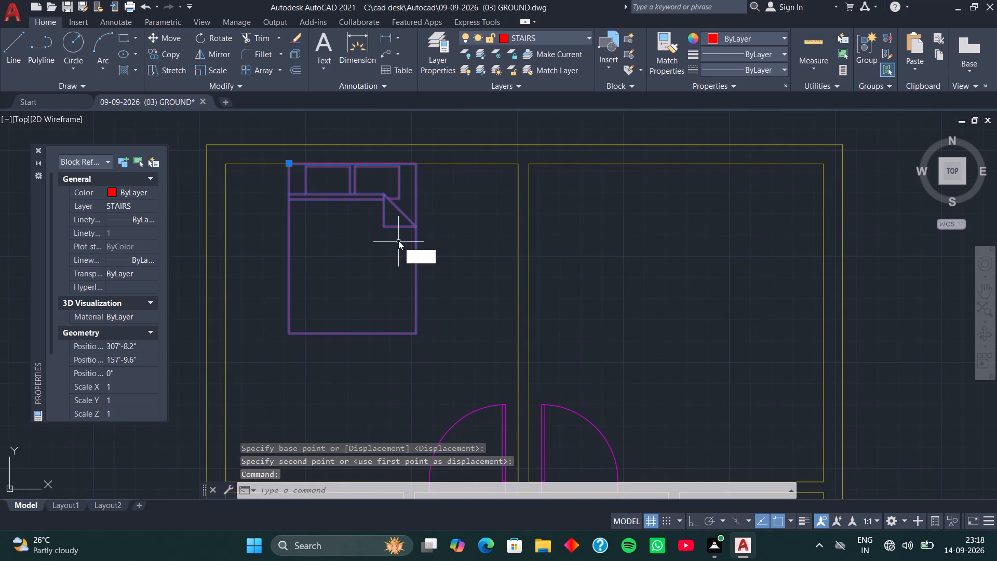
key("o")
key("space")
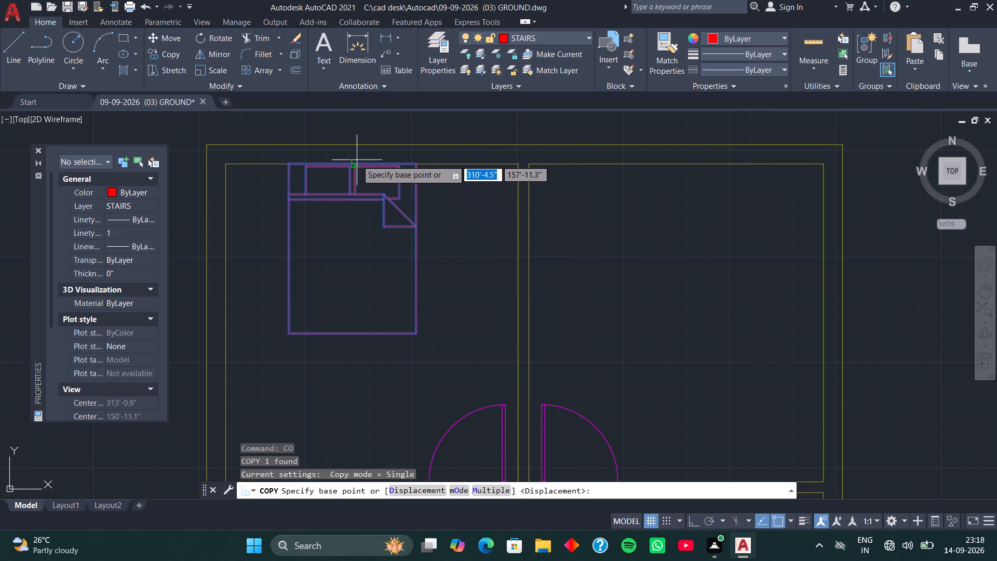
left_click(357, 160)
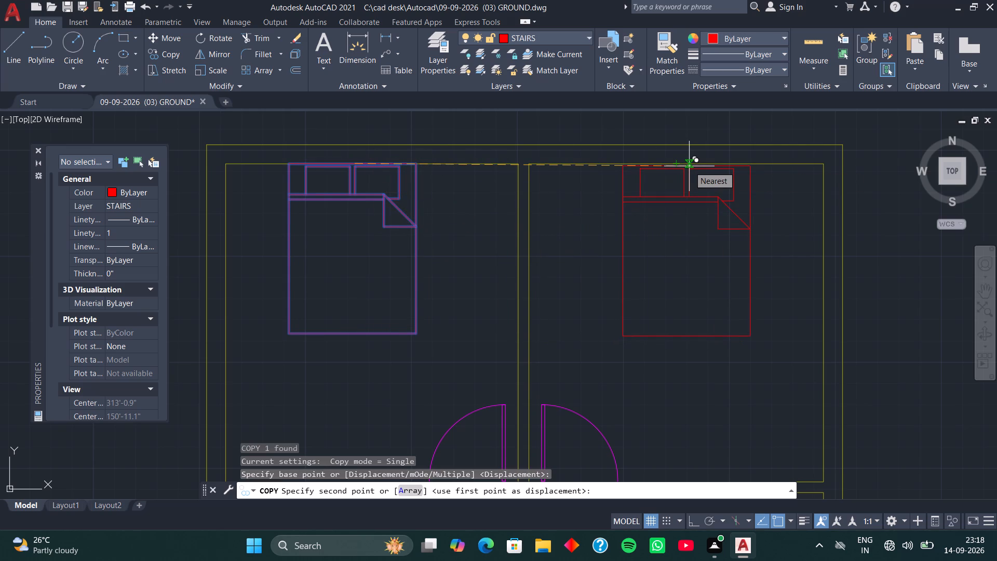
left_click(689, 166)
Copy the northeast bedroom's bed block into the southeast room just north of the stairs.
scroll(689, 196, "down", 1)
middle_click_drag(688, 243, 679, 222)
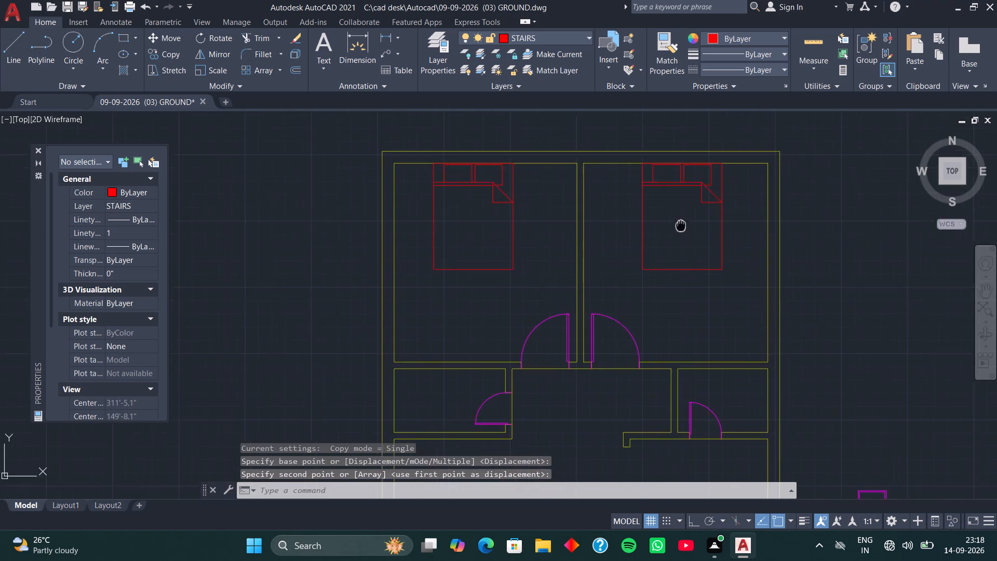
middle_click_drag(679, 222, 660, 158)
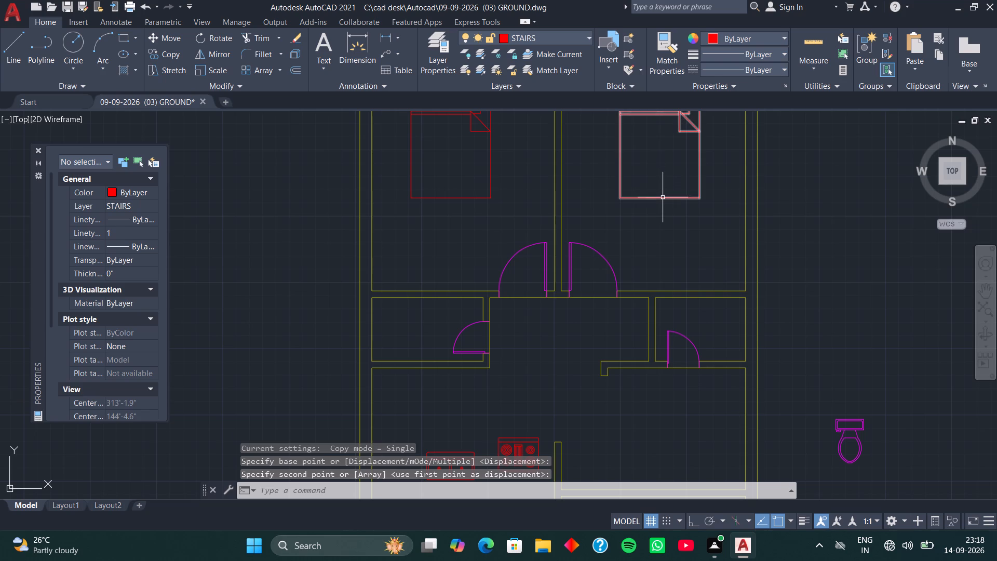
left_click(663, 198)
type("CO")
key("space")
left_click(655, 176)
middle_click_drag(667, 302, 645, 126)
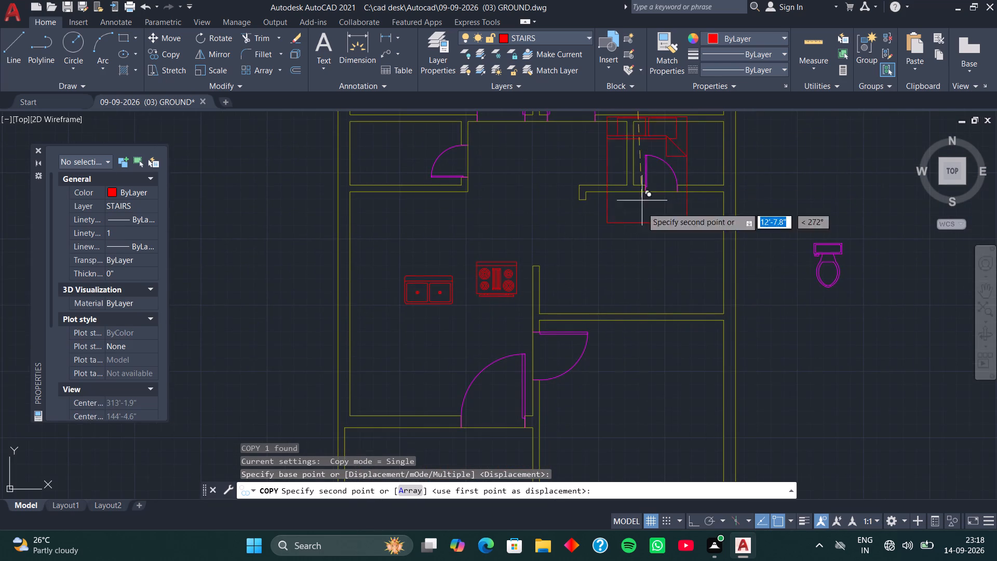
scroll(659, 296, "down", 2)
middle_click_drag(647, 310, 645, 243)
scroll(638, 255, "up", 1)
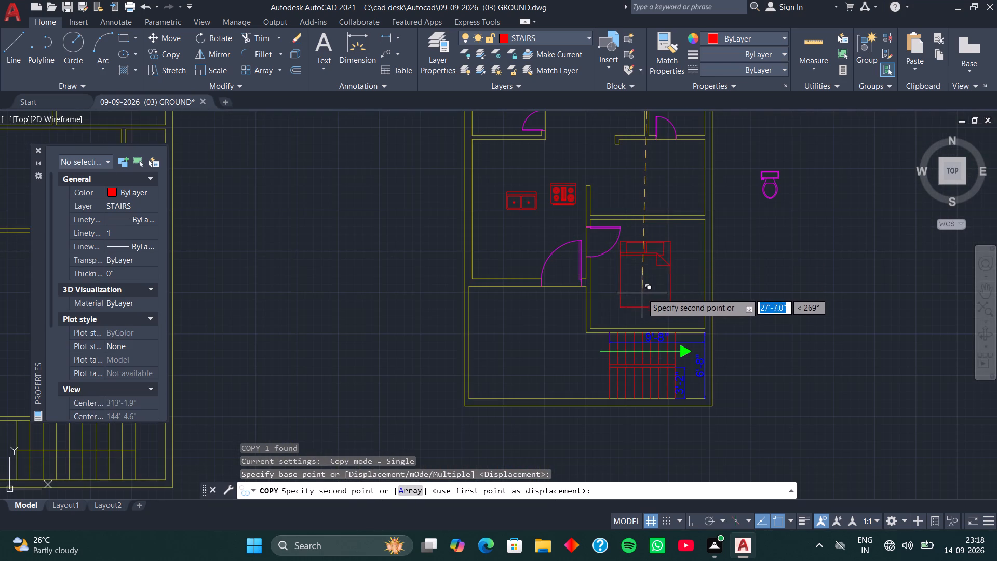
left_click(642, 292)
Rotate the copied bed 270° about its northeast corner, using ortho, so its headboard faces east.
left_click(660, 257)
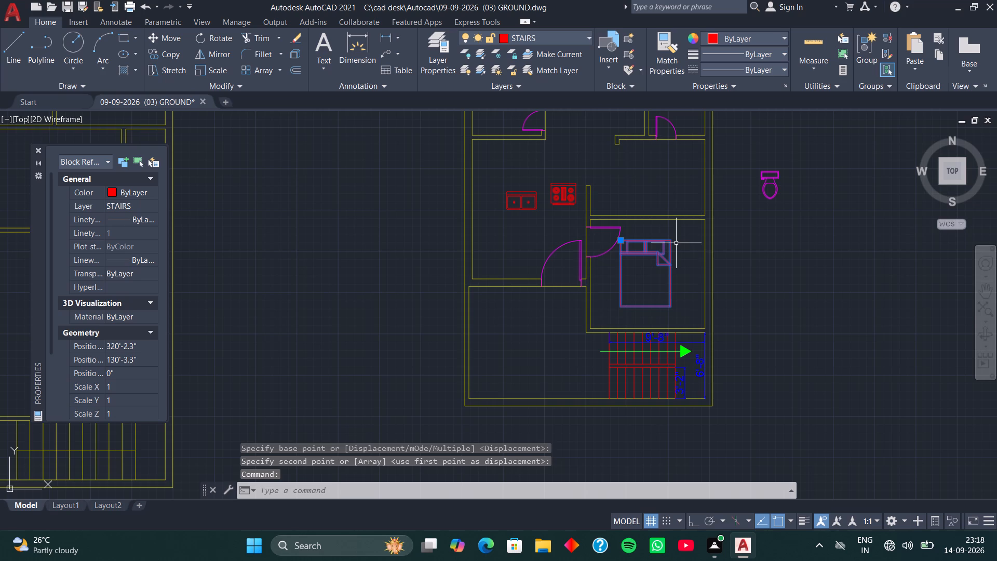
key("r")
type("O")
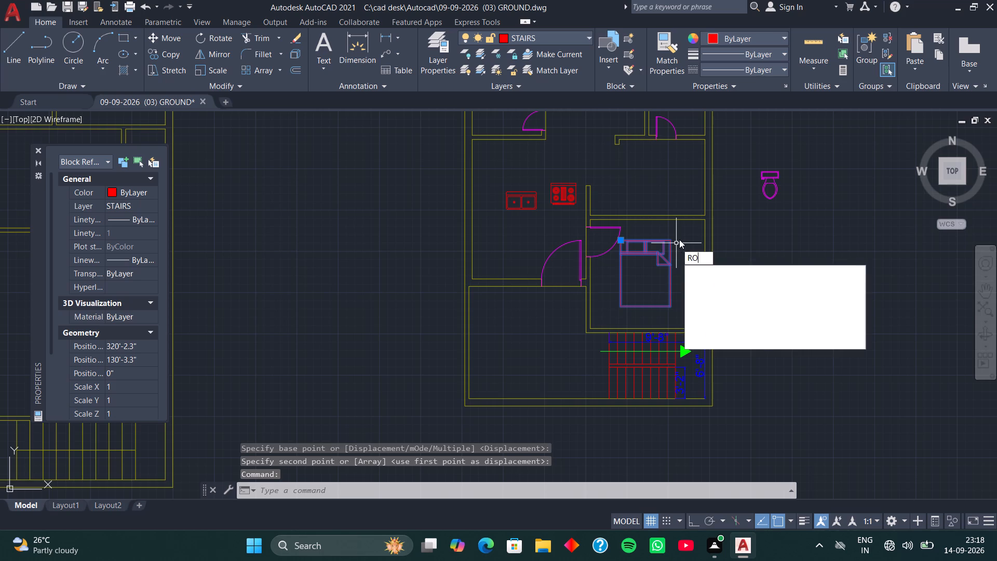
key("space")
left_click(667, 239)
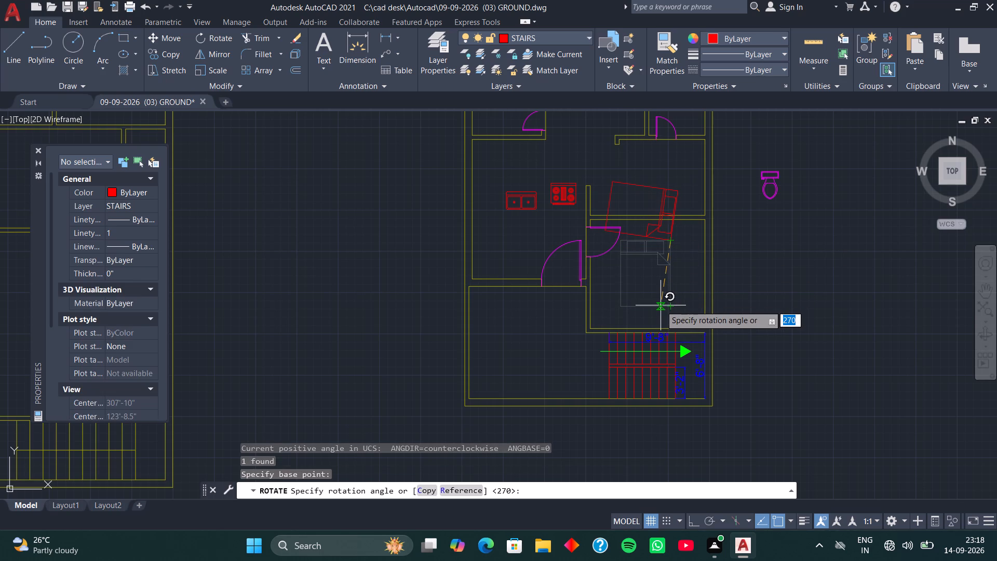
key("F8")
left_click(665, 308)
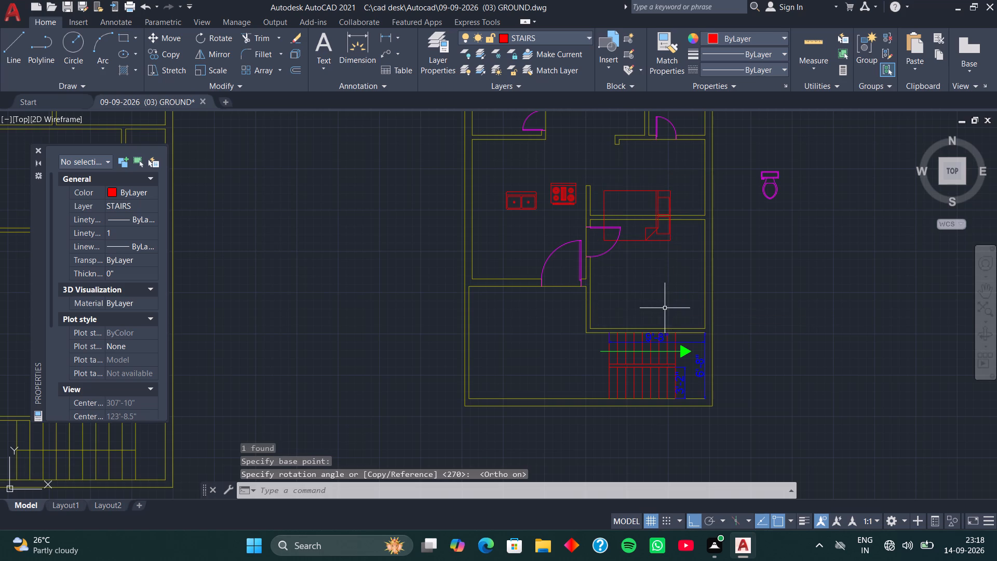
Move the rotated bed by its headboard edge against the east wall of the room north of the stairs.
left_click(673, 235)
left_click(663, 237)
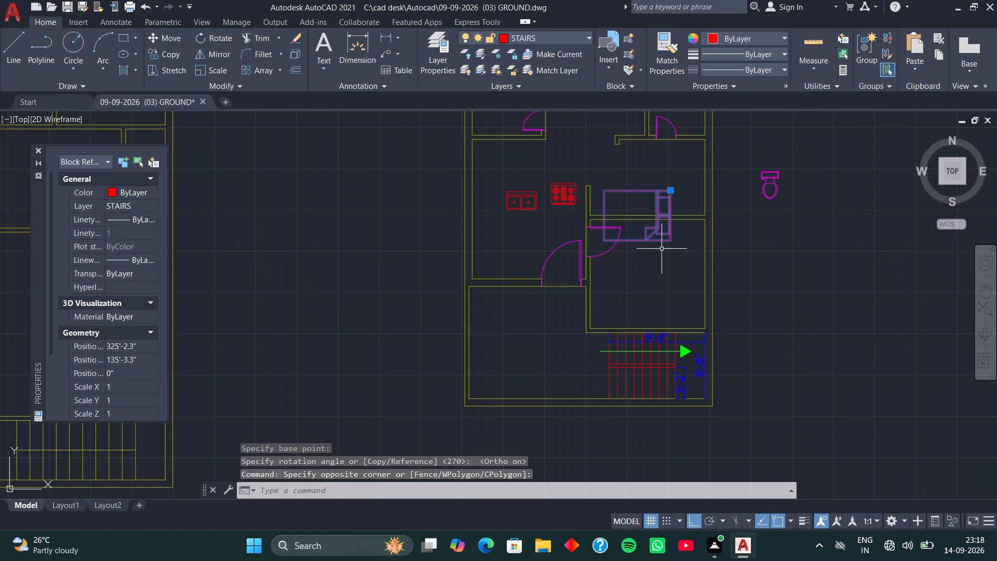
key("F8")
key("m")
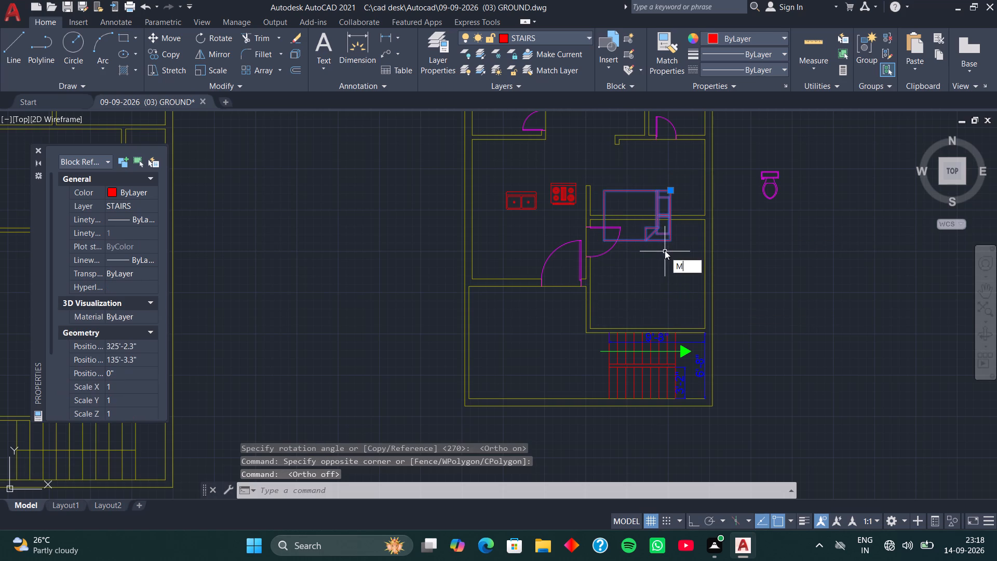
key("space")
scroll(668, 229, "up", 3)
left_click(669, 172)
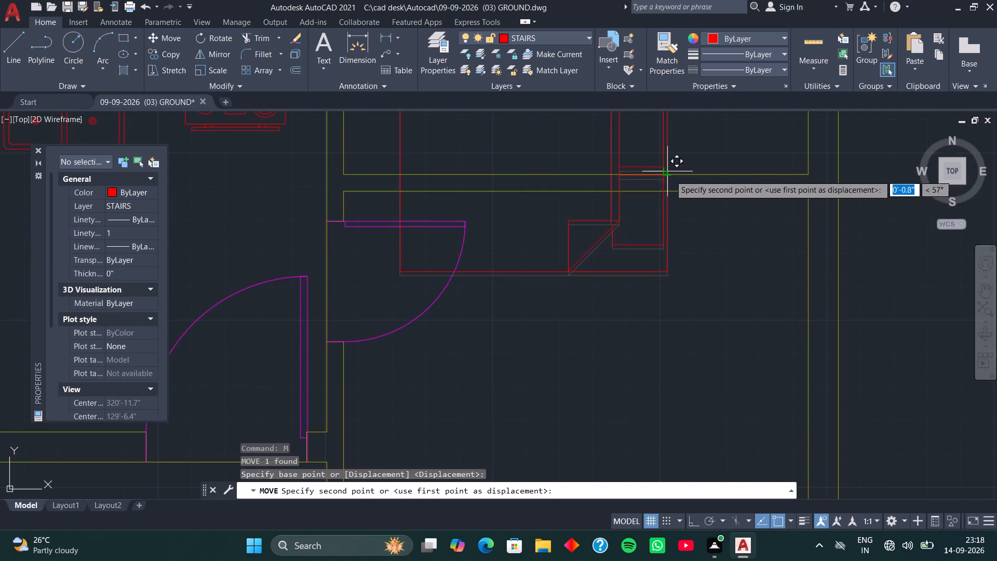
scroll(723, 307, "down", 2)
middle_click_drag(728, 316, 646, 188)
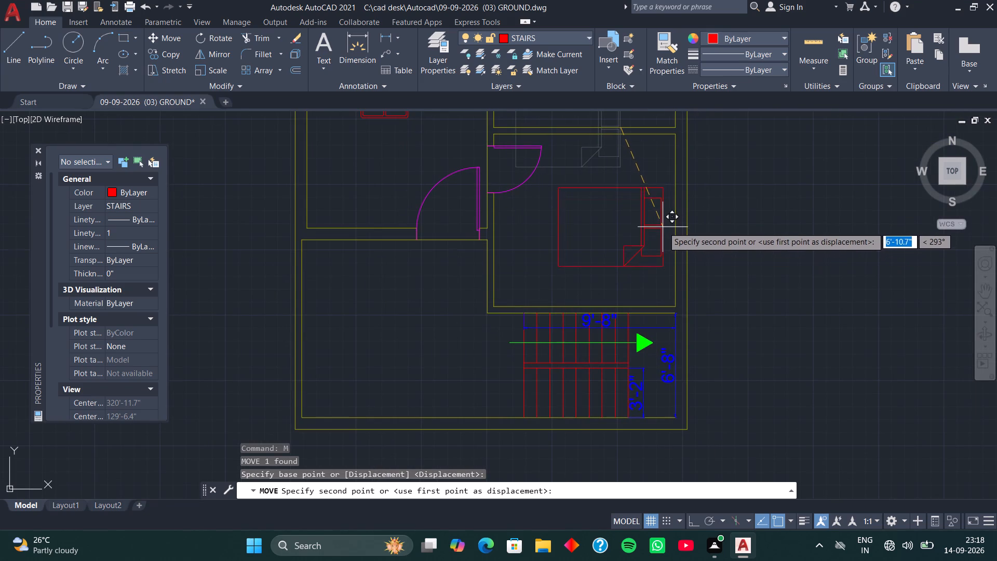
left_click(669, 222)
Rotate the toilet block outside the east wall 90° about its tank's northwest corner, using ortho, so the bowl faces east.
scroll(635, 223, "down", 2)
middle_click_drag(626, 230, 641, 250)
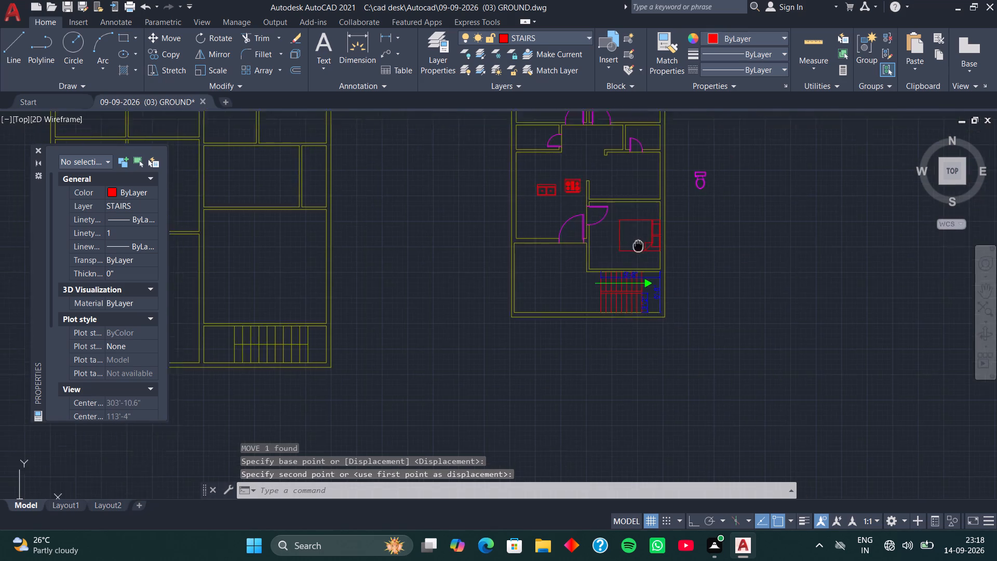
middle_click_drag(641, 250, 667, 304)
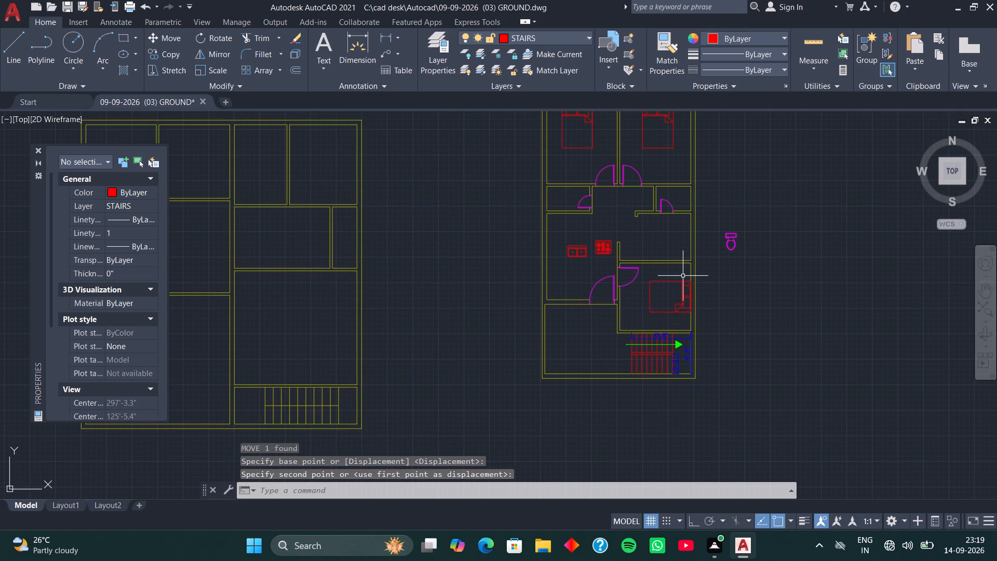
scroll(746, 249, "up", 3)
left_click(683, 199)
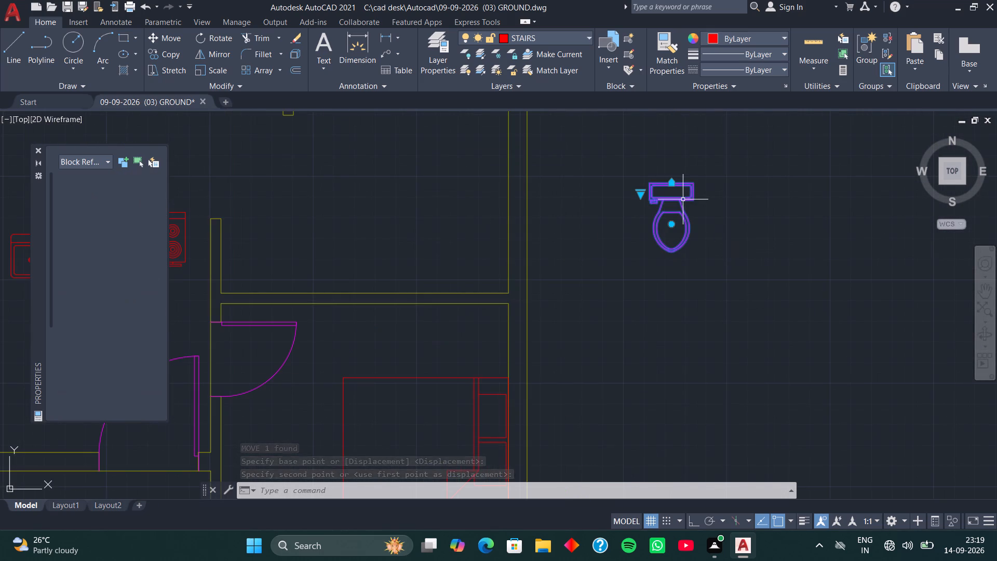
key("r")
key("o")
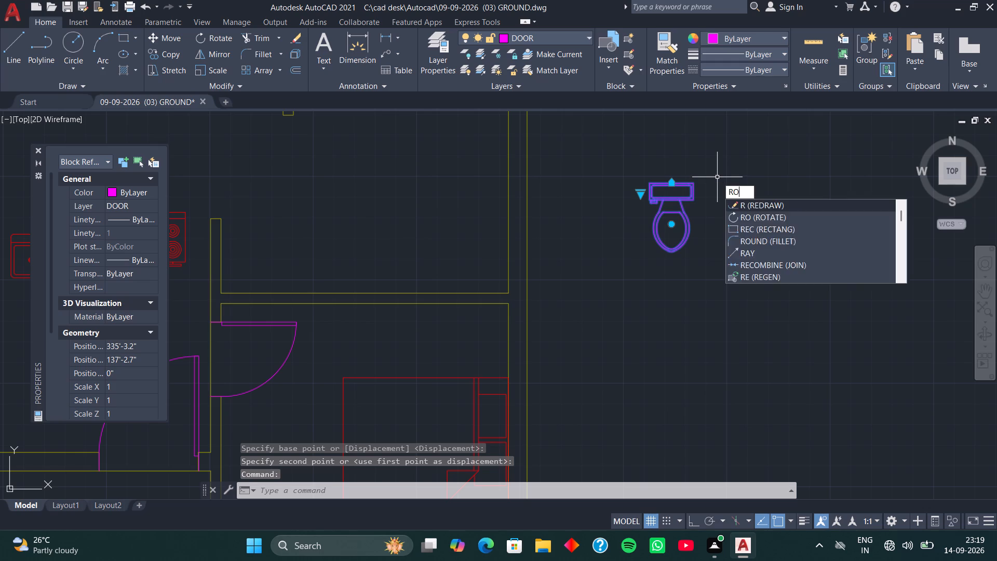
key("space")
left_click(652, 184)
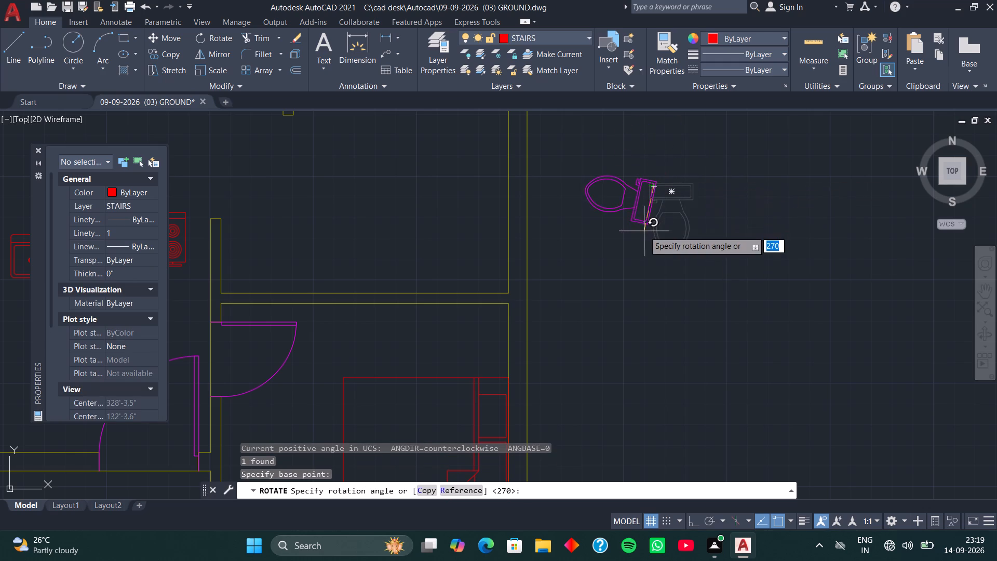
middle_click_drag(648, 143, 659, 291)
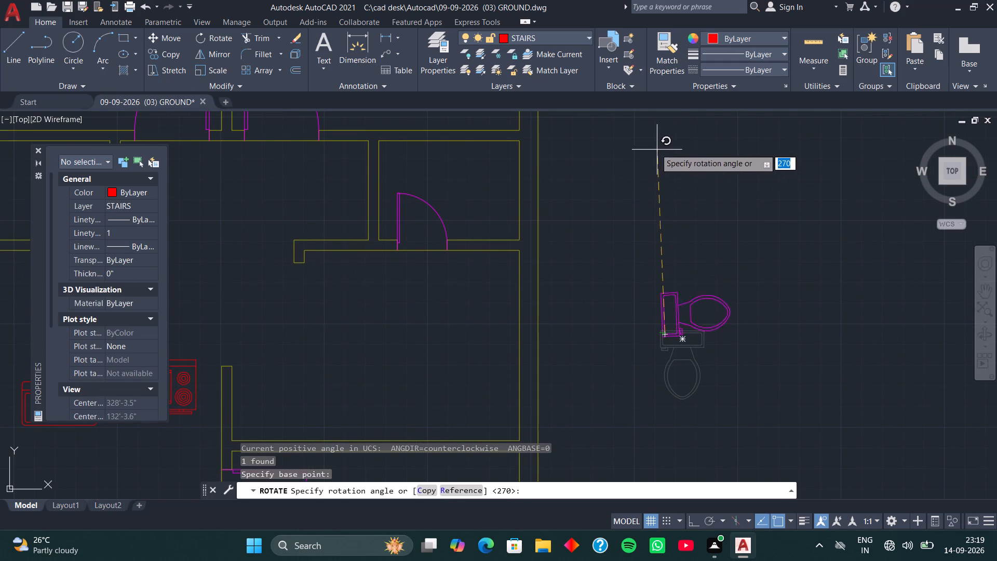
key("F8")
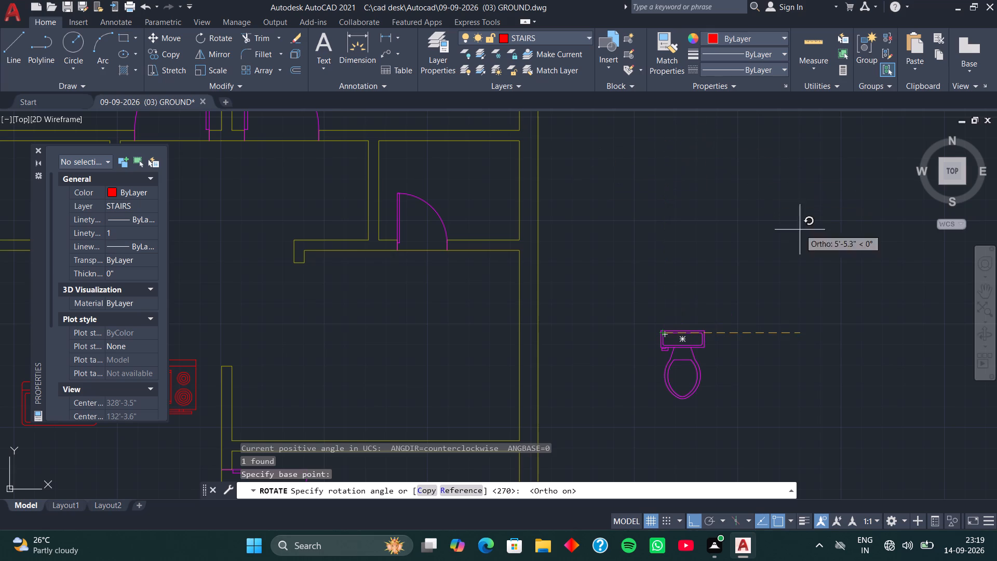
left_click(723, 183)
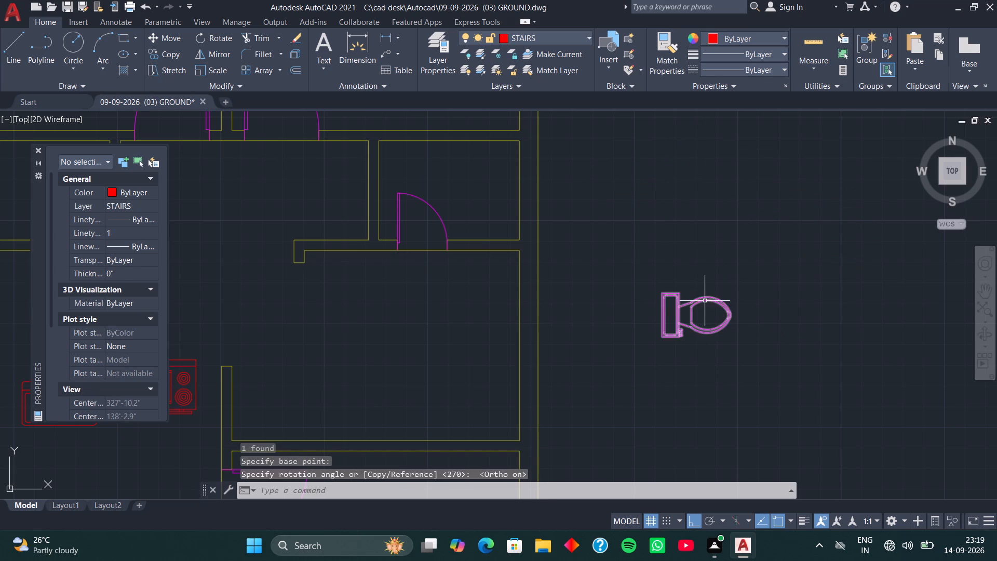
Move the toilet block by the back of its tank onto the west wall of the small room below the northwest bedroom.
left_click(705, 301)
key("m")
key("space")
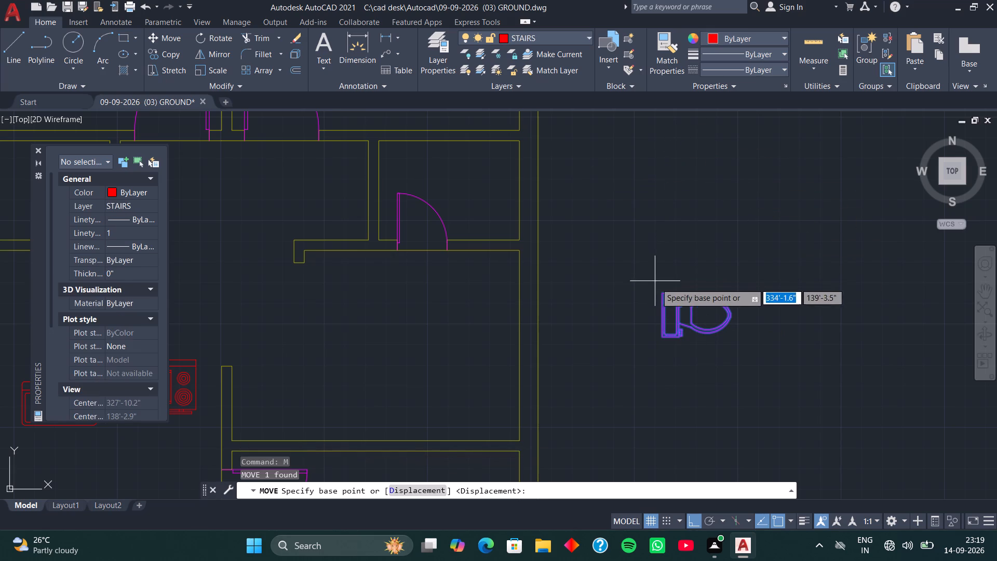
left_click(661, 314)
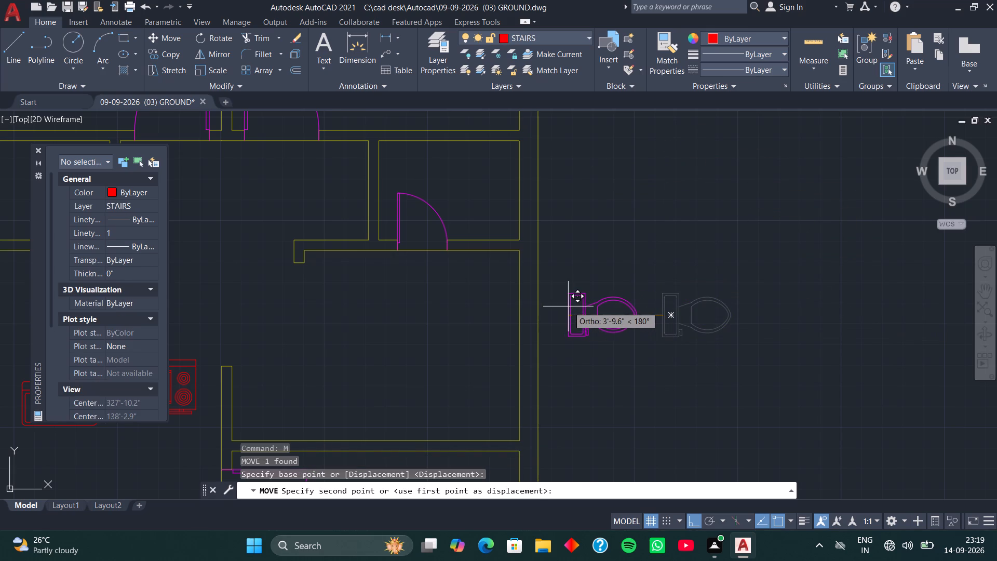
key("F8")
middle_click_drag(368, 257, 623, 284)
middle_click_drag(289, 229, 468, 251)
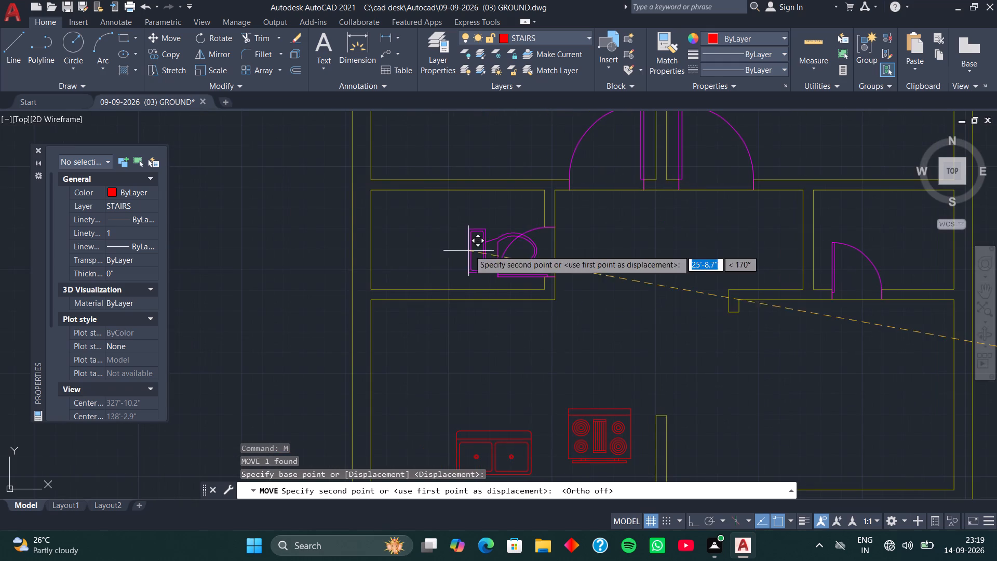
middle_click_drag(357, 223, 500, 246)
scroll(500, 254, "up", 3)
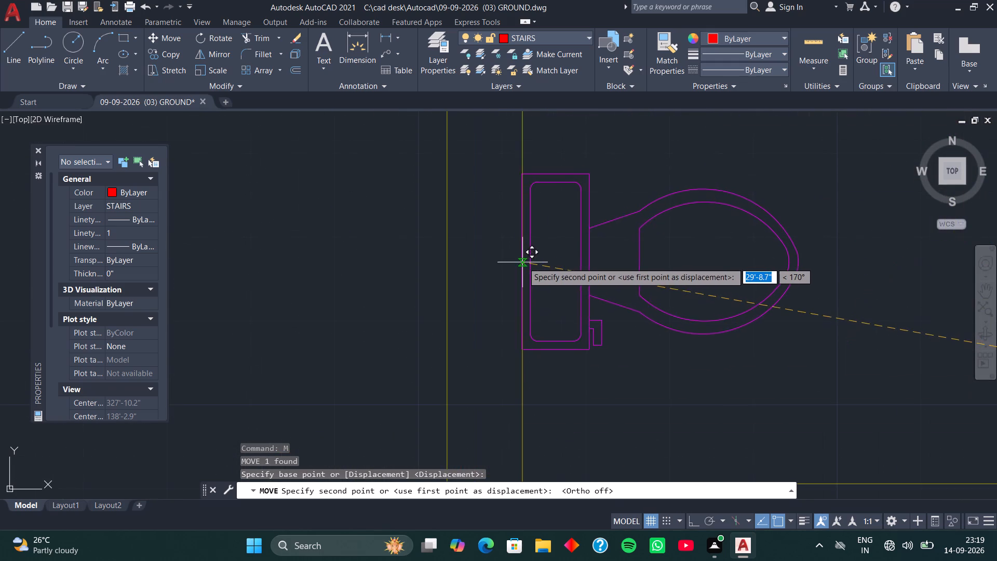
left_click(524, 273)
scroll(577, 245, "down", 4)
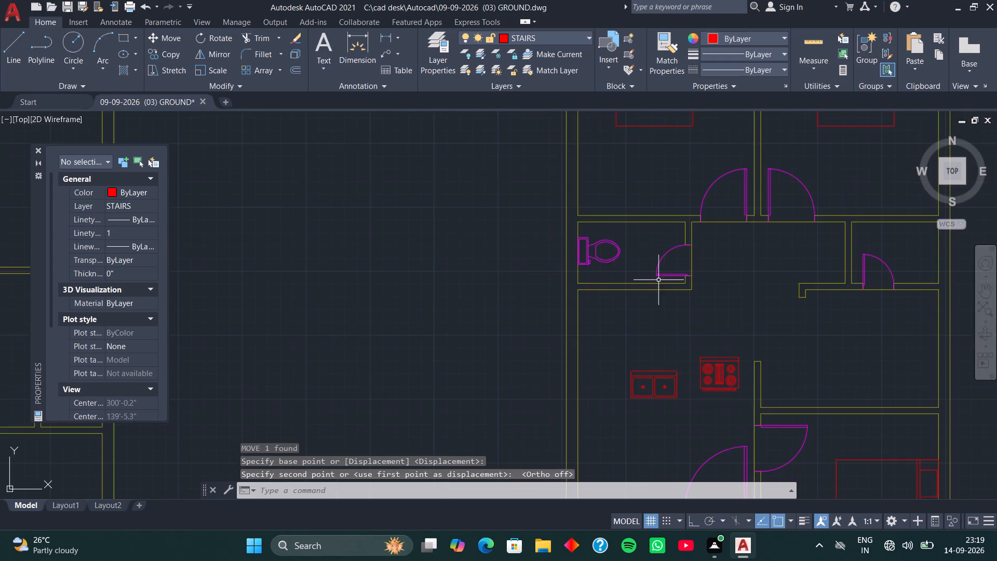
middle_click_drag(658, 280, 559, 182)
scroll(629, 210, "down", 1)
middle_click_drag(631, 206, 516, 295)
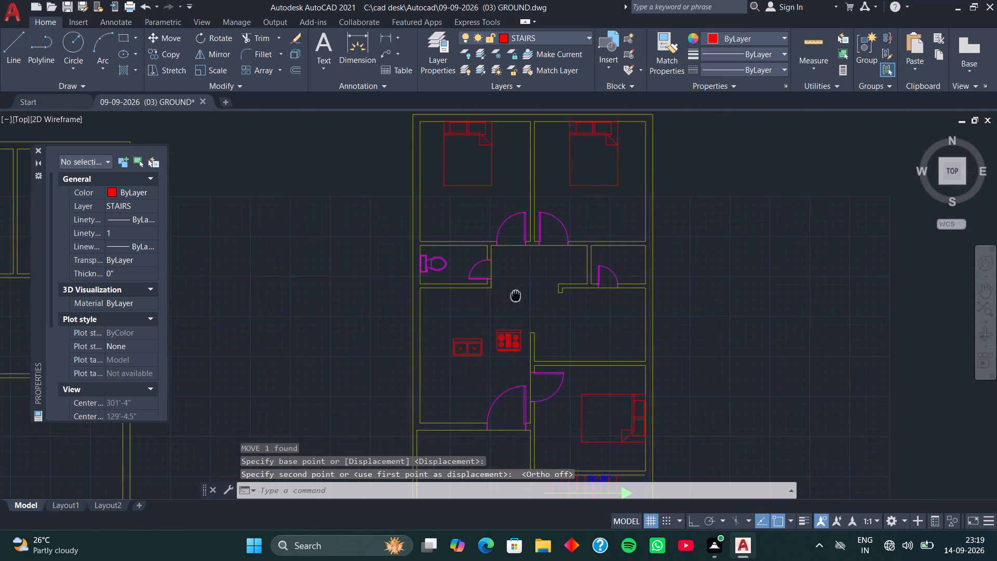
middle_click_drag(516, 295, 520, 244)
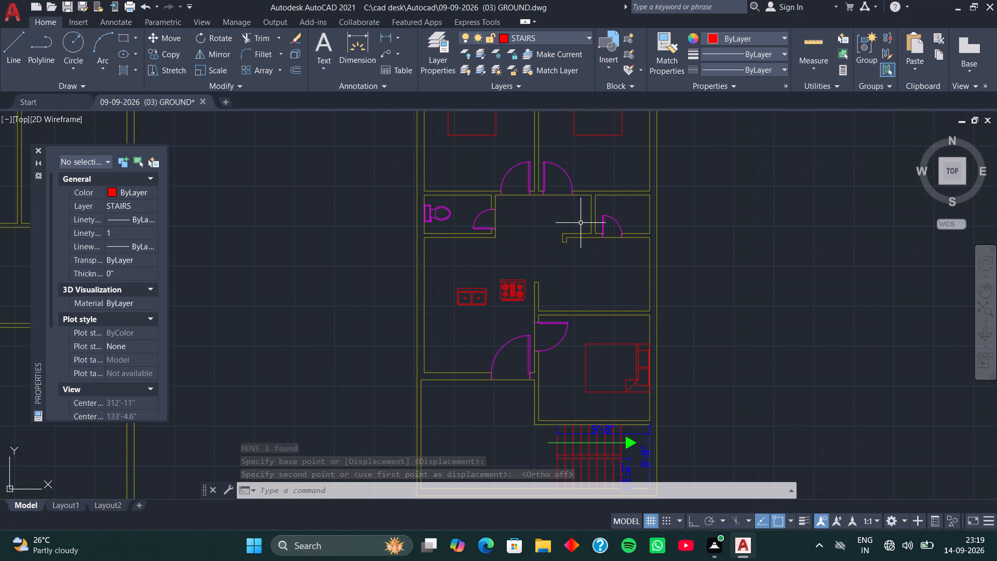
On the WALL layer, draw a counter line 2' north from the inner southwest corner above the east bedroom, then east to the east wall.
middle_click_drag(612, 286, 551, 184)
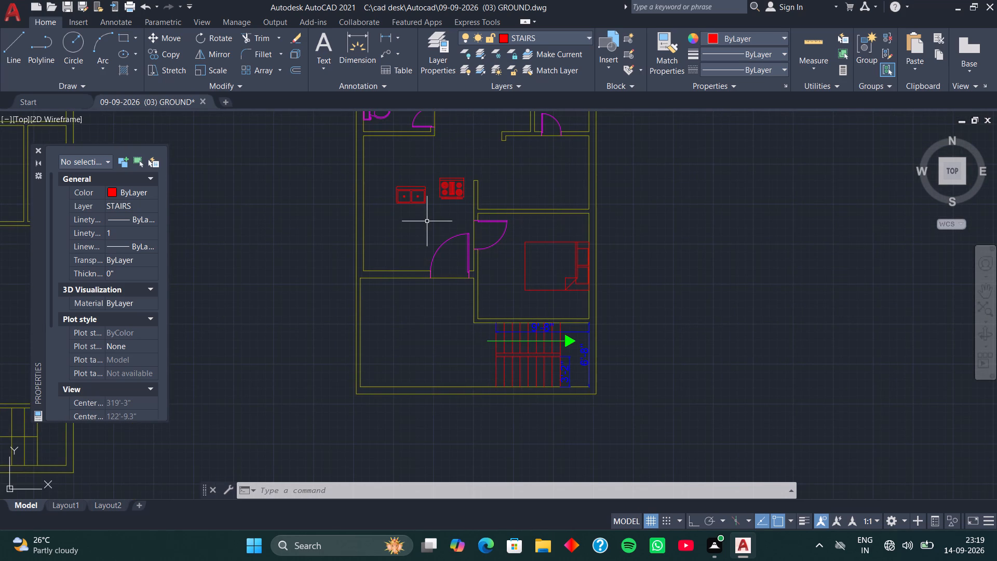
scroll(500, 199, "up", 3)
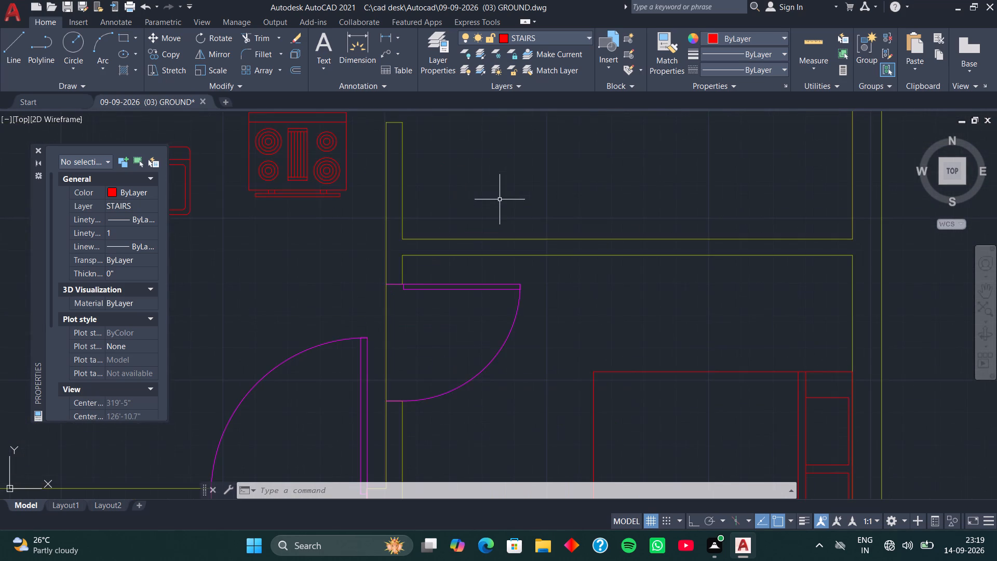
scroll(500, 199, "down", 2)
left_click(588, 36)
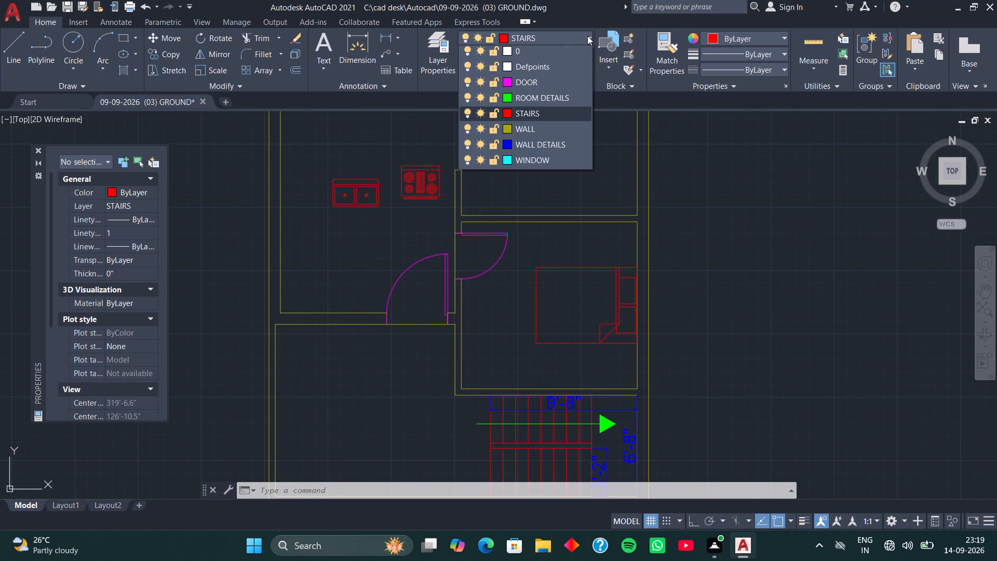
left_click(527, 129)
key("l")
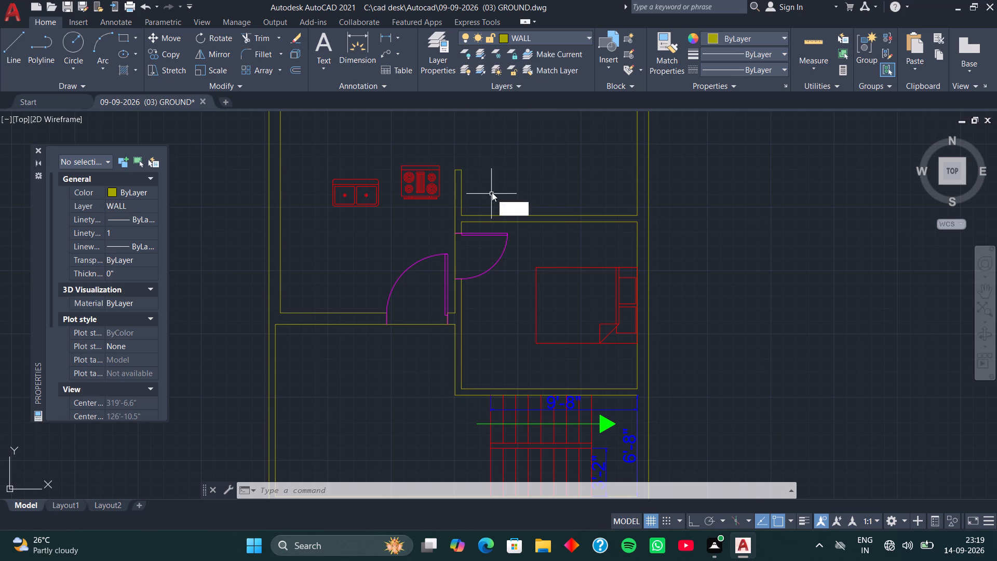
key("space")
scroll(459, 215, "up", 3)
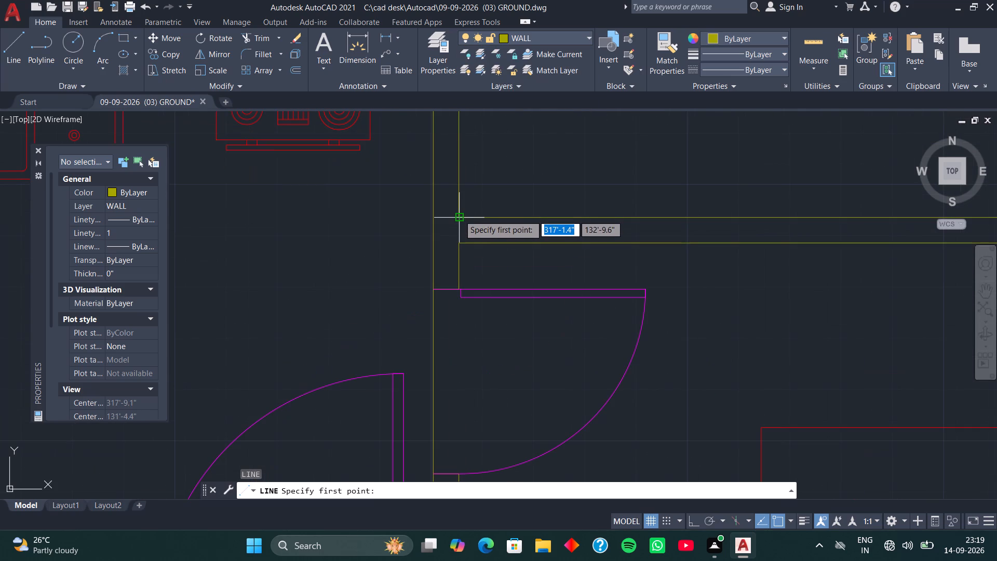
left_click(459, 215)
key("F8")
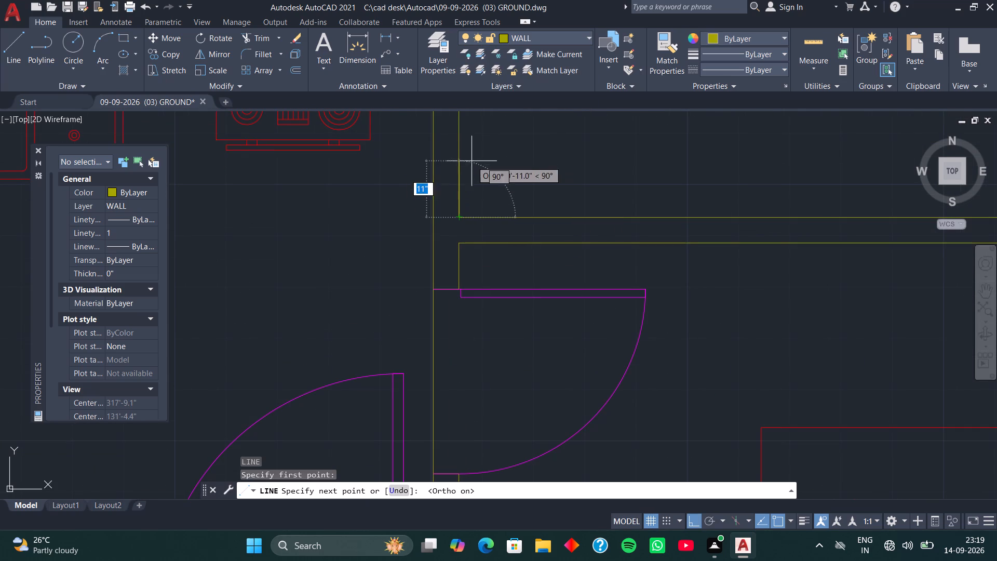
scroll(457, 153, "down", 1)
middle_click_drag(457, 153, 456, 217)
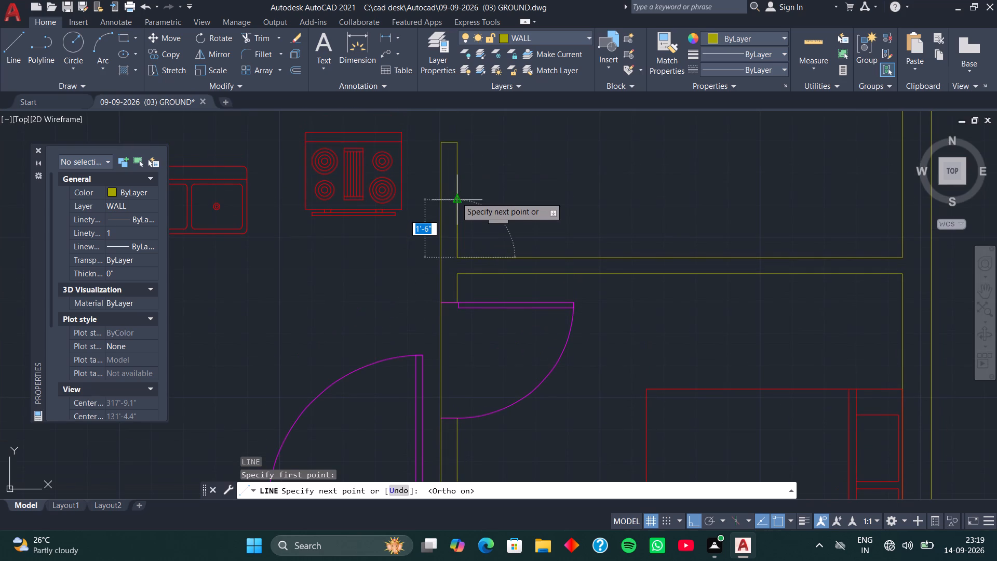
type("2'")
key("Return")
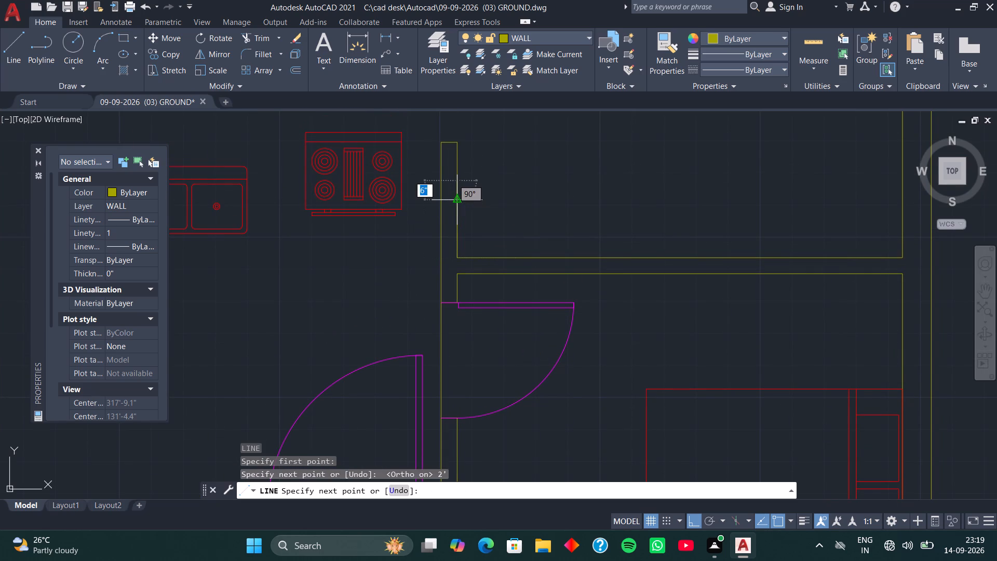
middle_click_drag(760, 198, 534, 247)
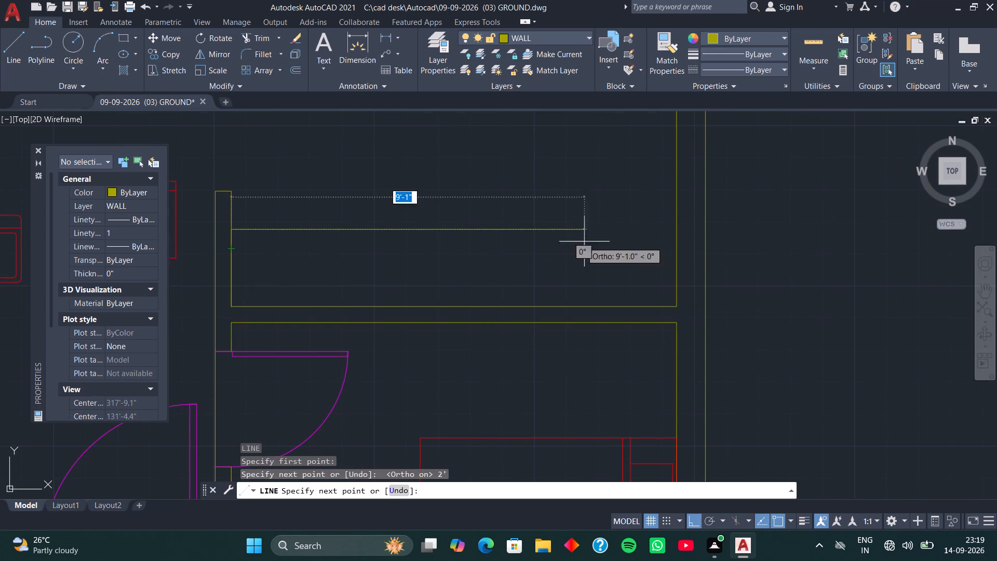
left_click(675, 230)
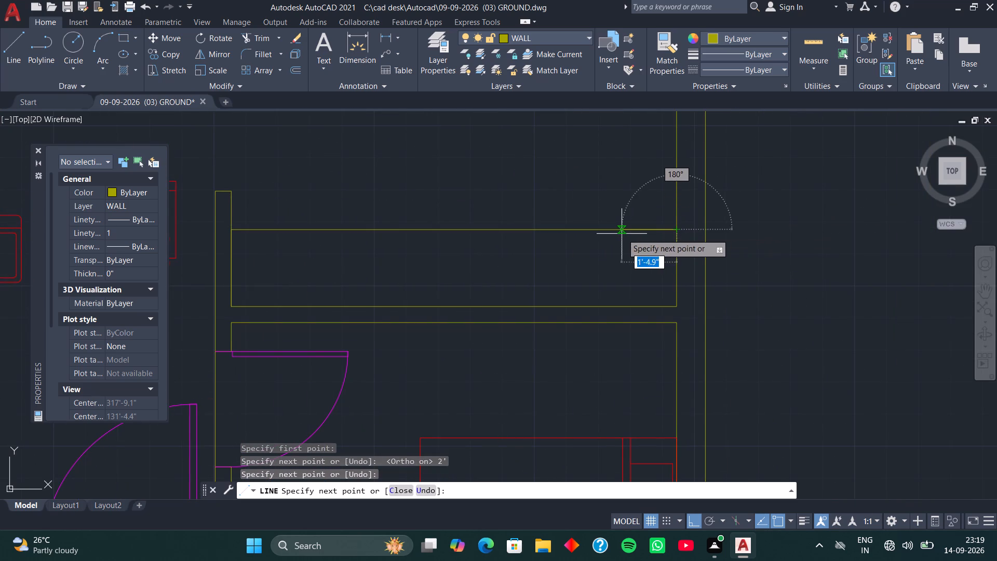
Continue the counter outline 2' west from the east wall, then north to the room's north wall.
type("2'")
key("Return")
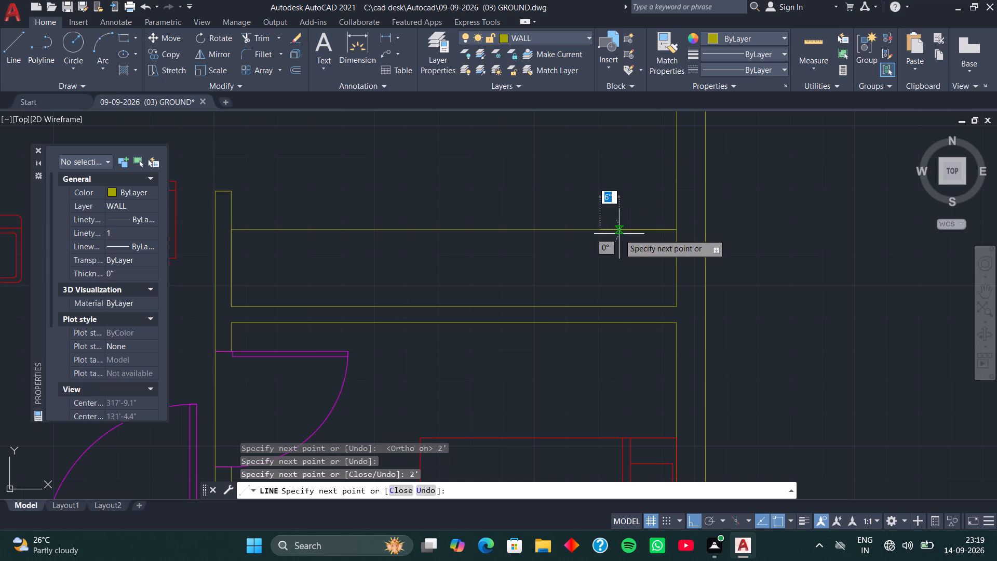
scroll(592, 163, "down", 2)
middle_click_drag(594, 155, 569, 316)
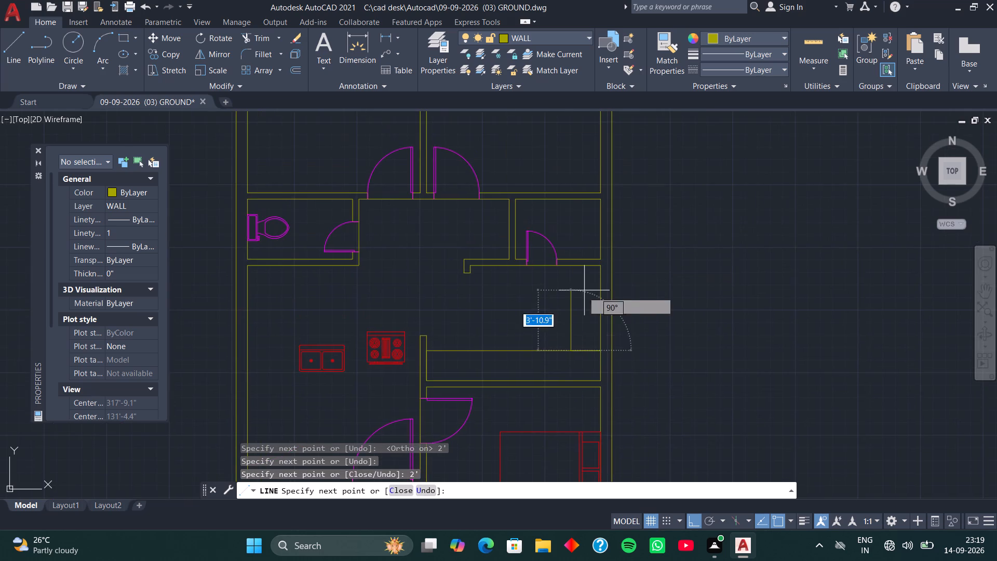
scroll(585, 279, "up", 1)
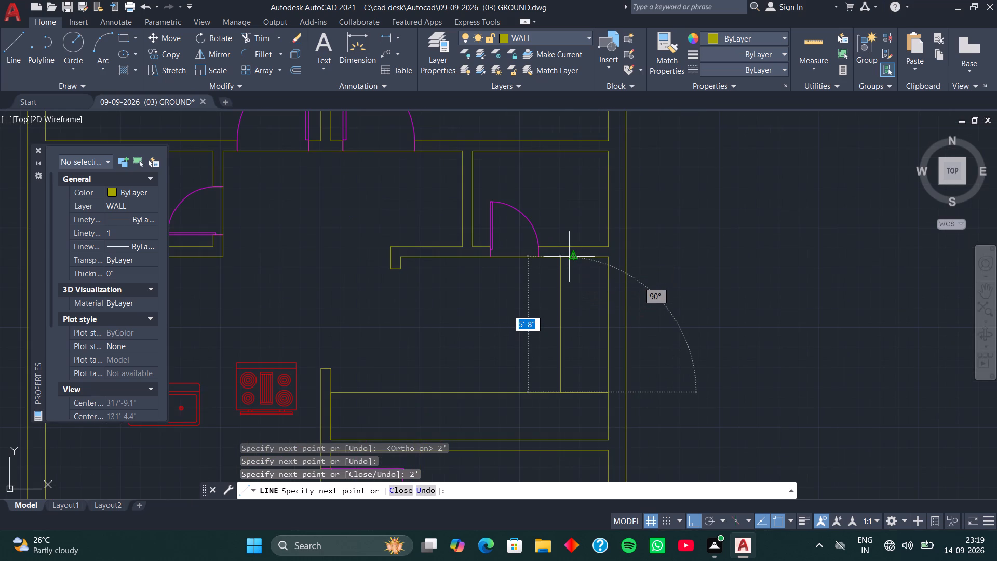
left_click(563, 257)
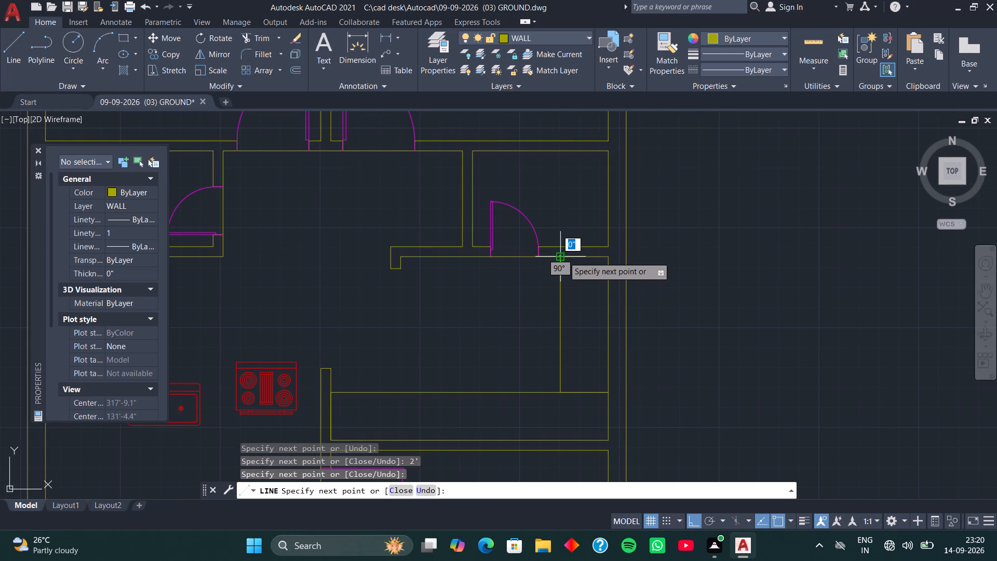
key("space")
Trim the counter line overlap at the inner corner and the duplicate line on the west wall stub.
middle_click_drag(573, 296, 554, 192)
scroll(573, 291, "up", 1)
middle_click_drag(554, 268, 548, 200)
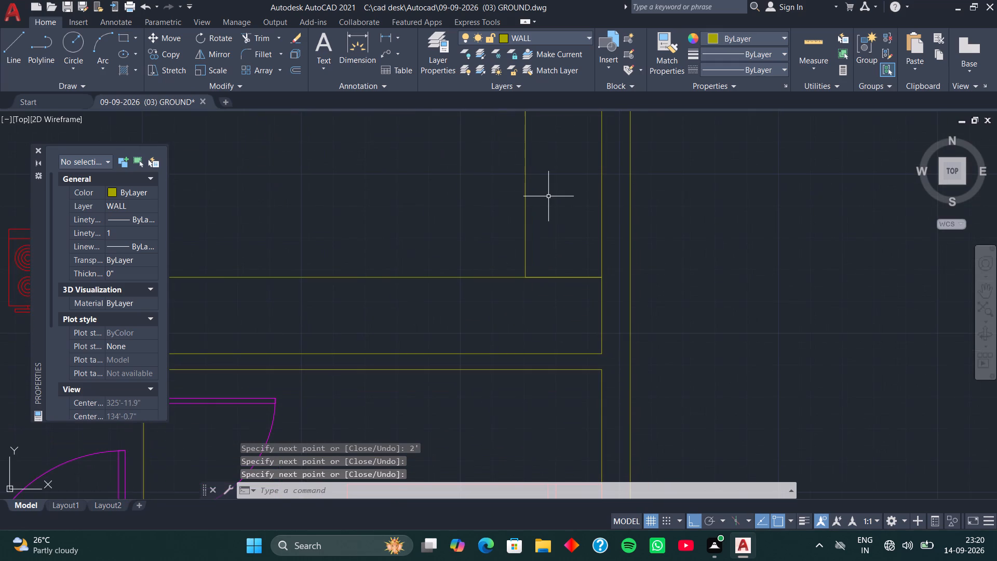
type("TR")
key("space")
left_click_drag(572, 242, 565, 304)
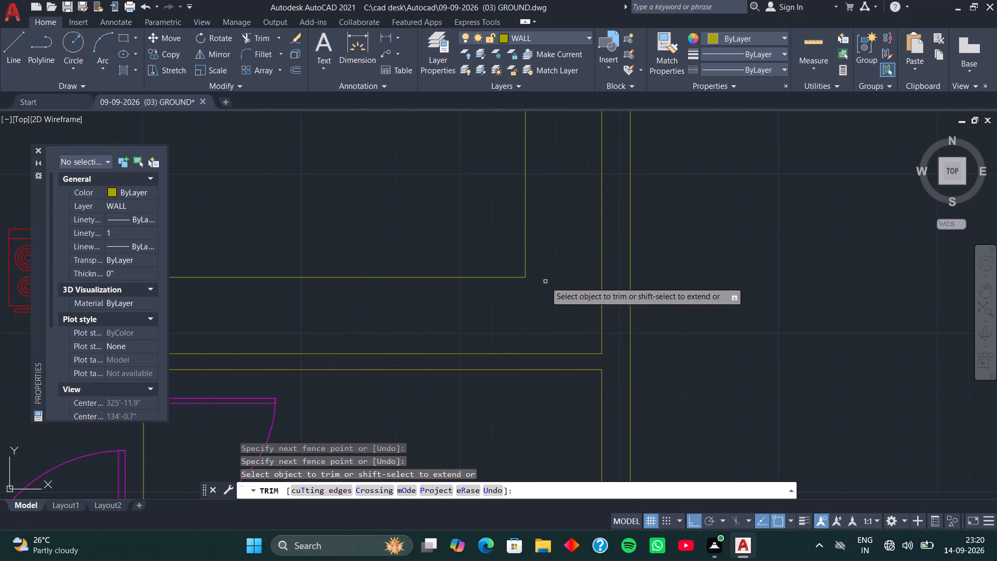
scroll(544, 281, "down", 1)
middle_click_drag(534, 292, 715, 291)
scroll(502, 296, "up", 2)
middle_click_drag(479, 296, 574, 295)
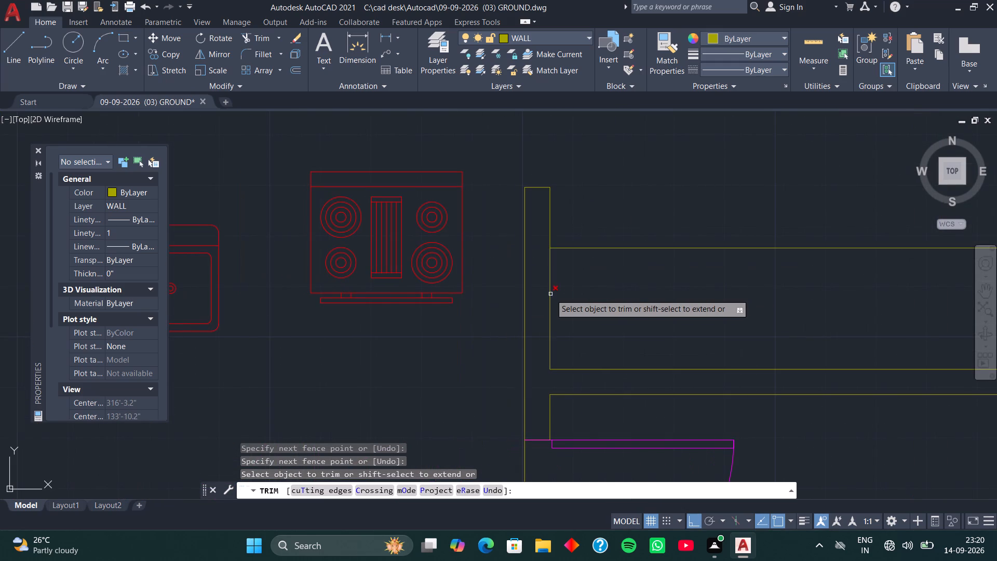
left_click(550, 293)
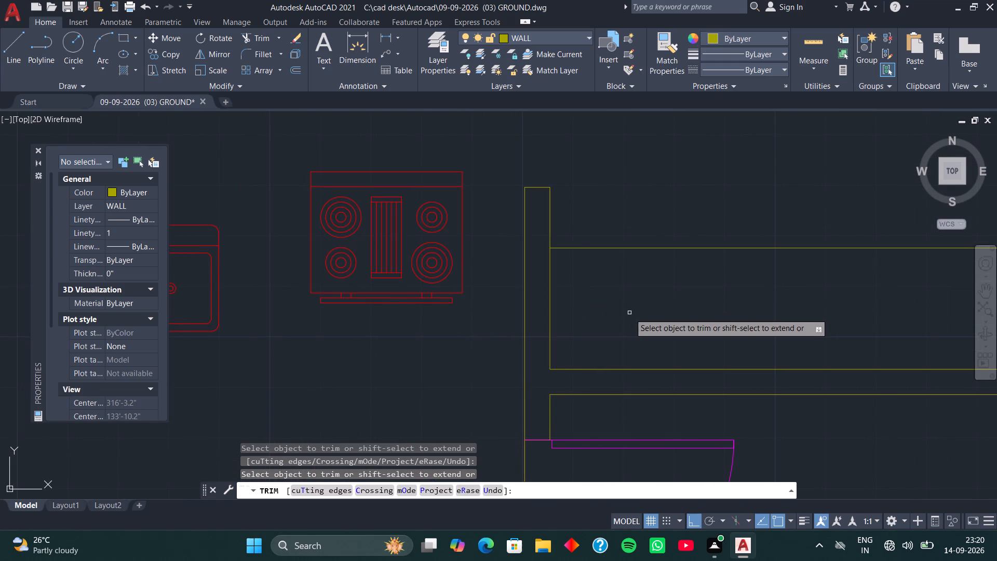
key("space")
scroll(634, 309, "down", 1)
middle_click_drag(635, 310, 588, 279)
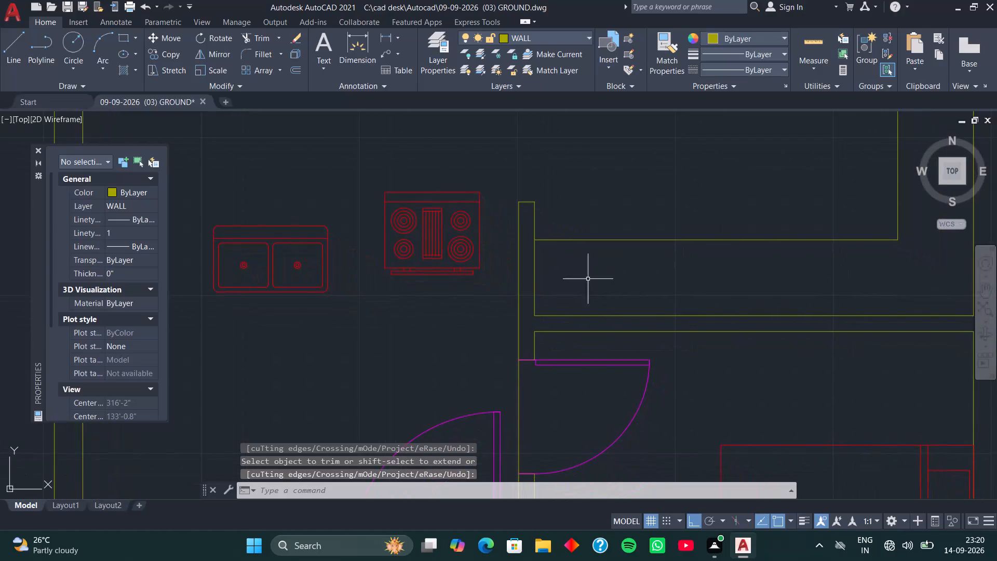
Rotate the double sink block 180° about its northeast corner, using ortho.
middle_click_drag(481, 296, 516, 285)
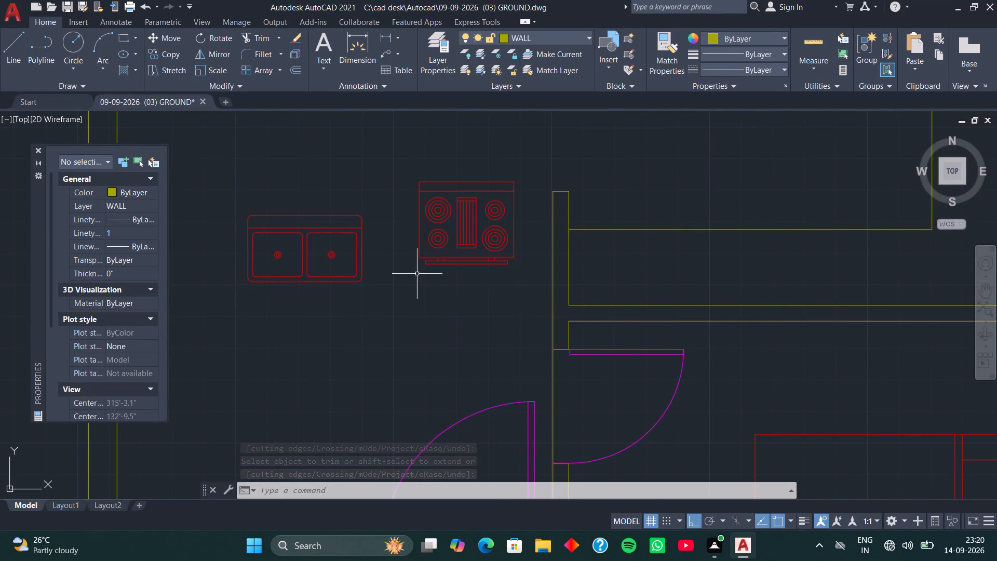
left_click(359, 272)
left_click(346, 277)
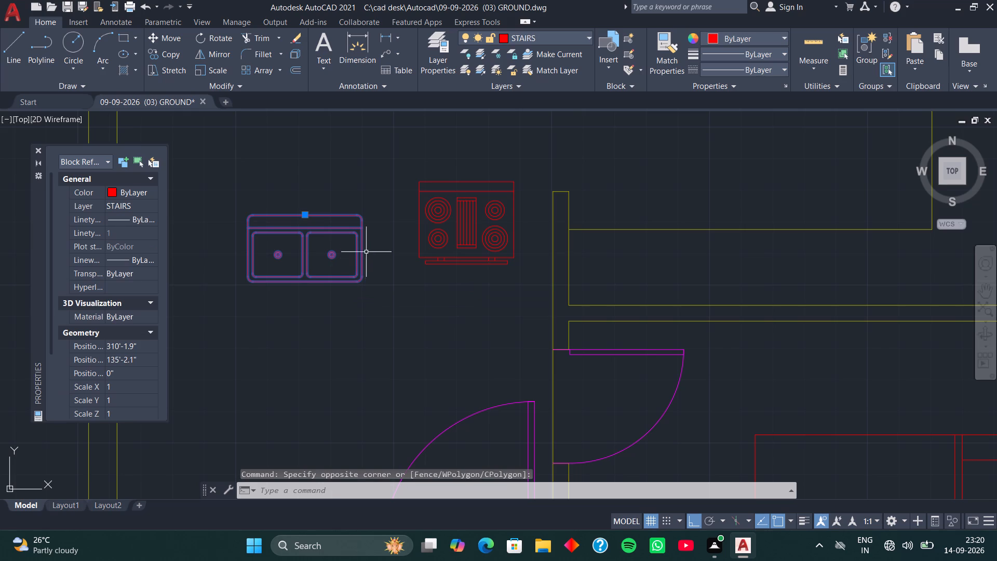
key("r")
key("o")
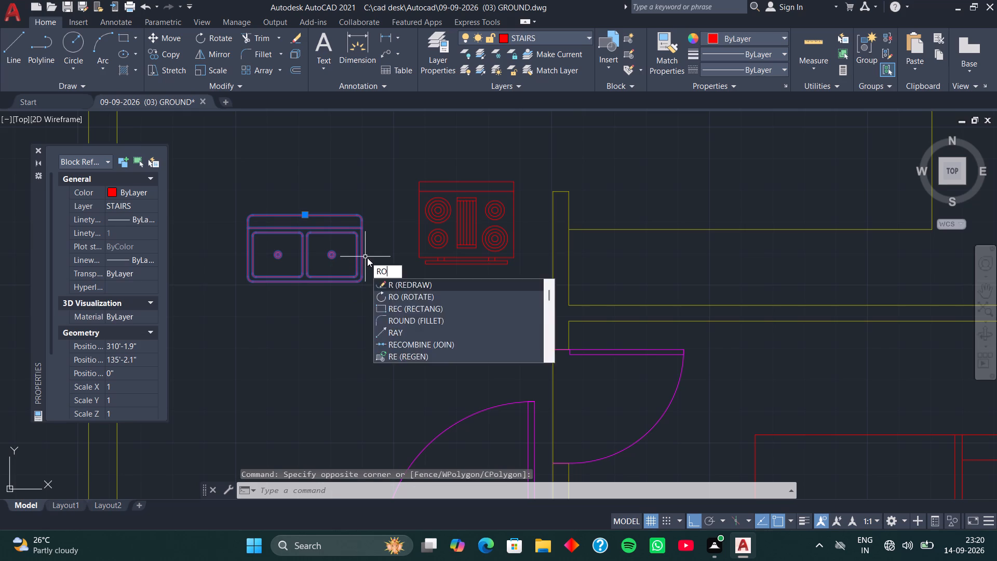
key("space")
left_click(362, 217)
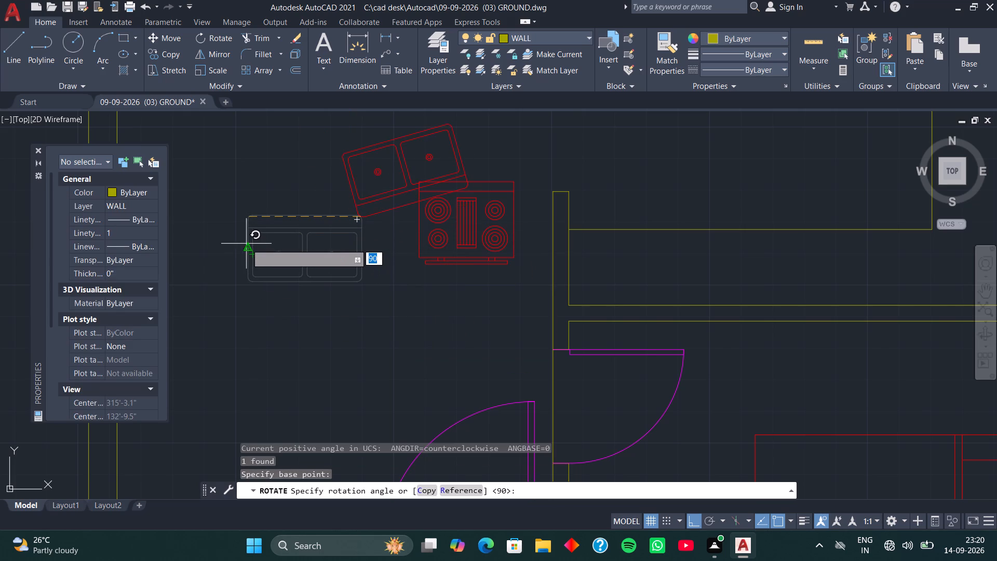
left_click(238, 231)
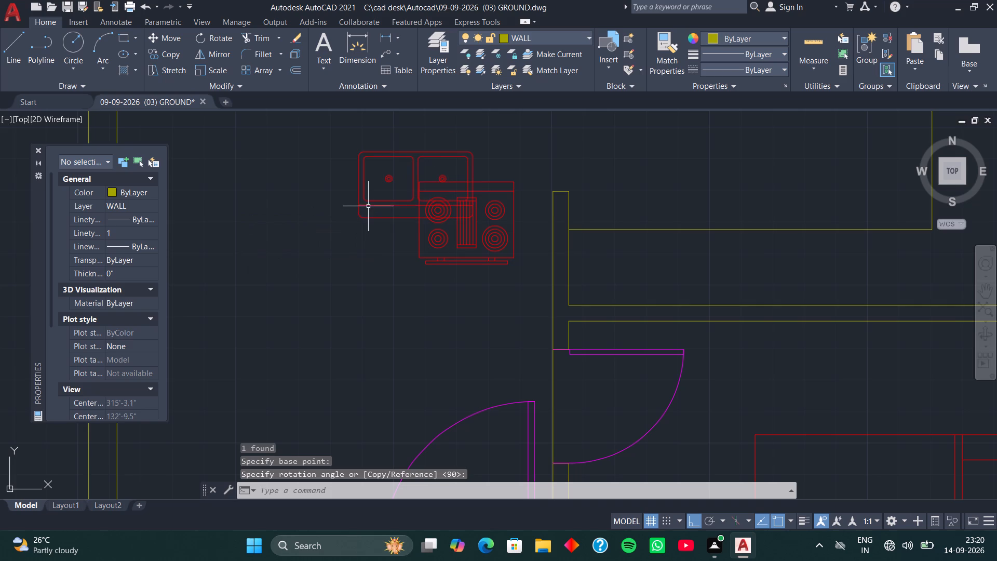
Move the sink by its back-edge midpoint grip, with ortho off, onto the south counter close to the wall.
left_click(360, 203)
left_click(415, 215)
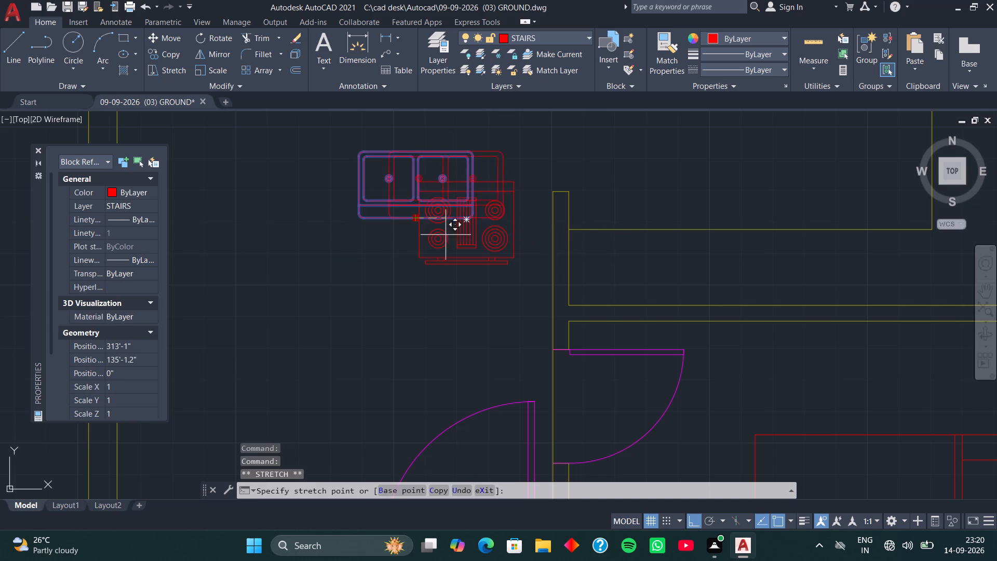
key("F8")
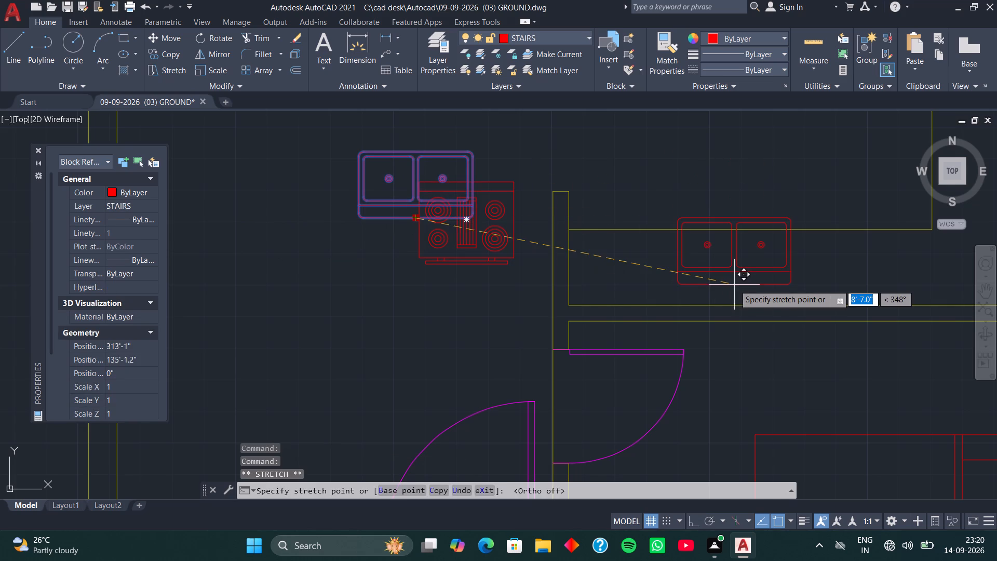
middle_click_drag(736, 286, 639, 228)
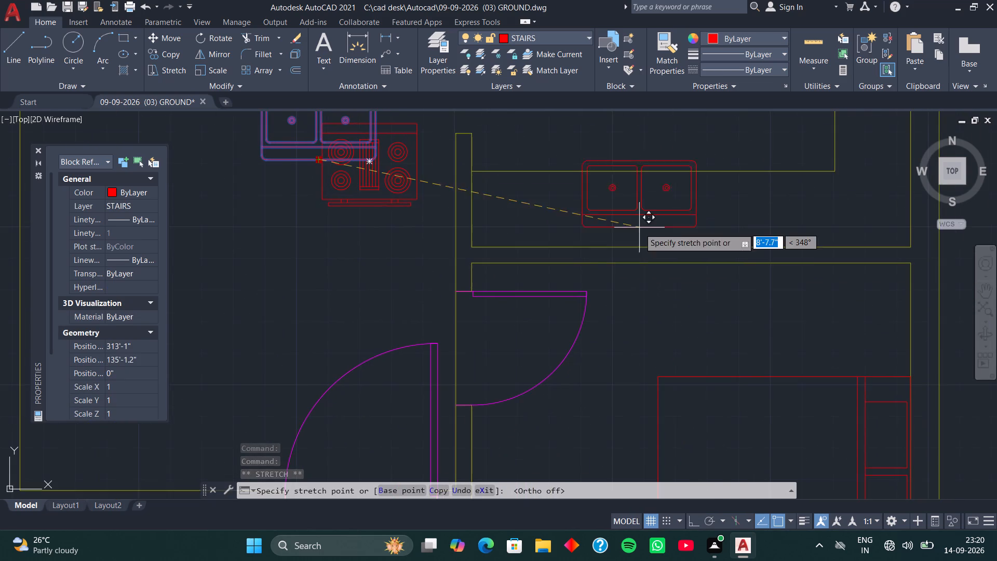
scroll(638, 242, "up", 1)
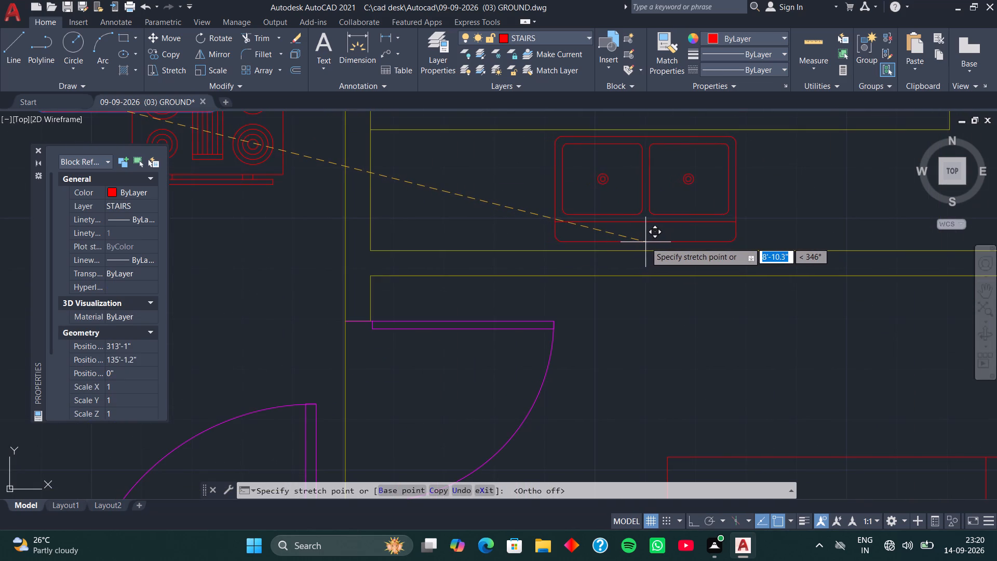
left_click(646, 244)
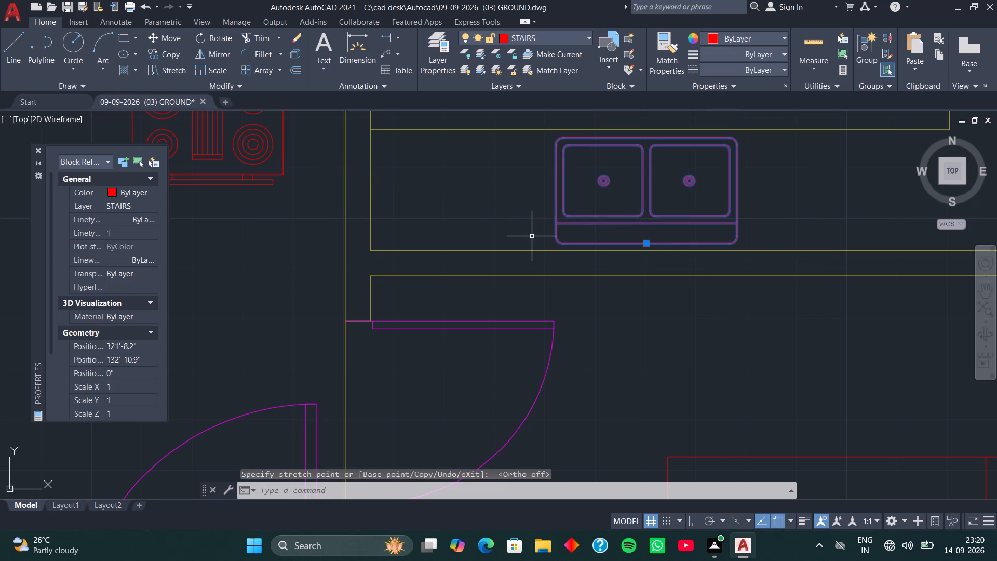
key("Escape")
Rotate the range block to 270° about its northeast corner, using ortho, so its front faces west.
scroll(297, 251, "down", 1)
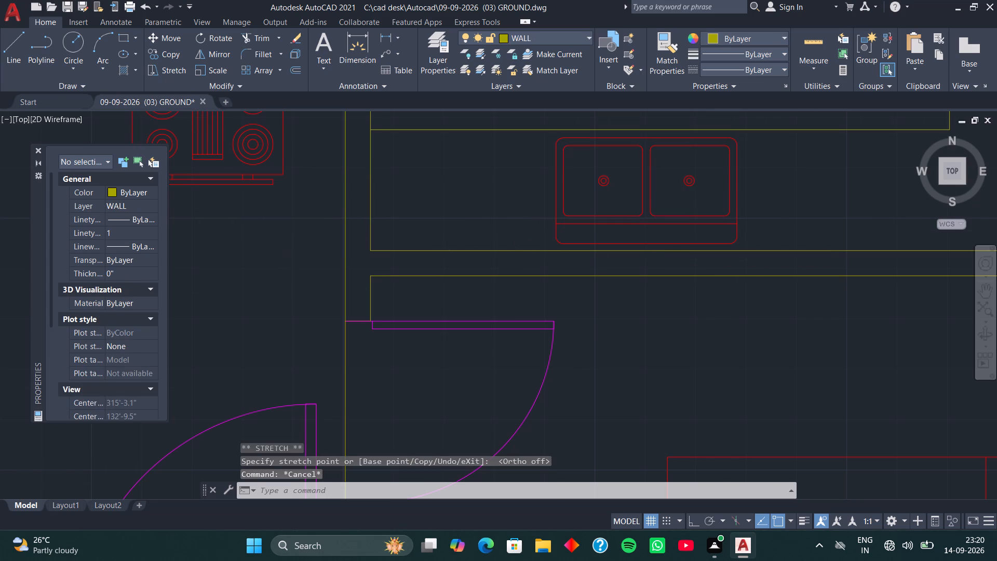
middle_click_drag(297, 251, 423, 288)
left_click(414, 233)
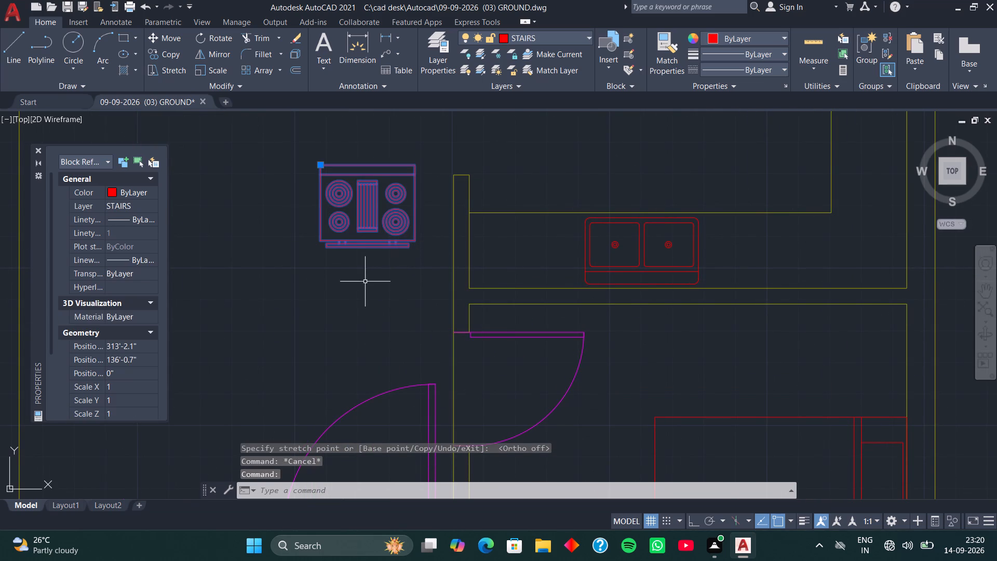
key("r")
type("O")
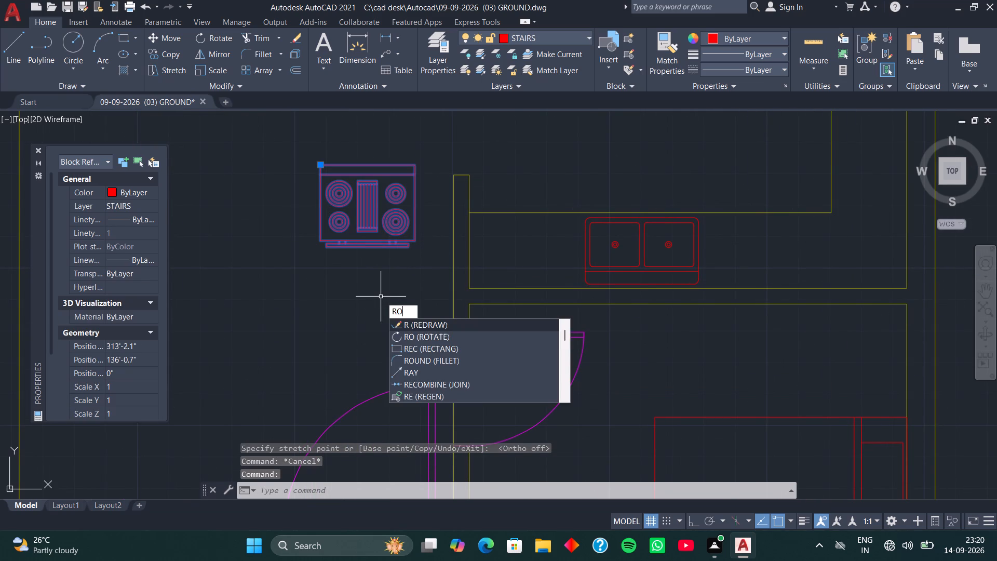
key("space")
key("F8")
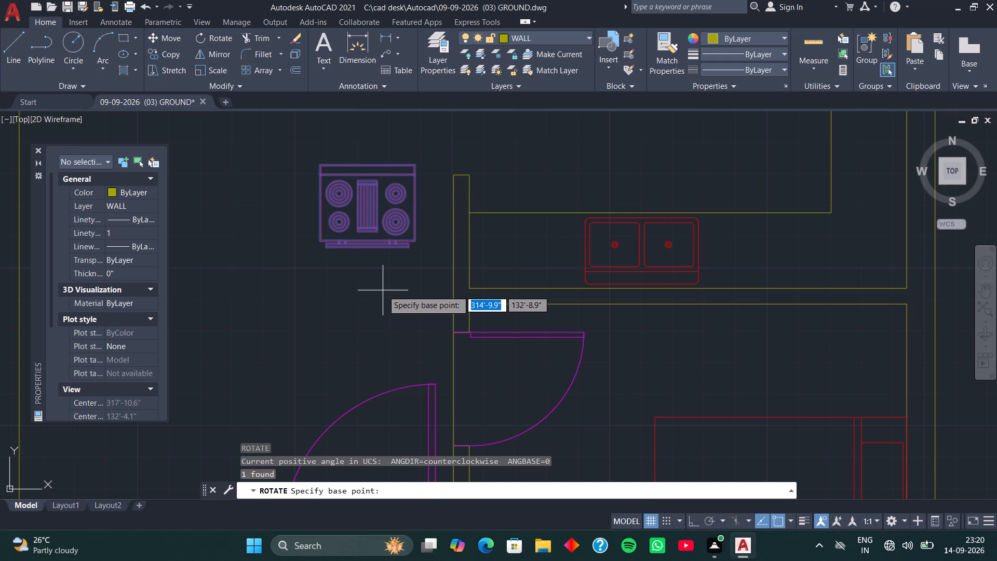
left_click(412, 162)
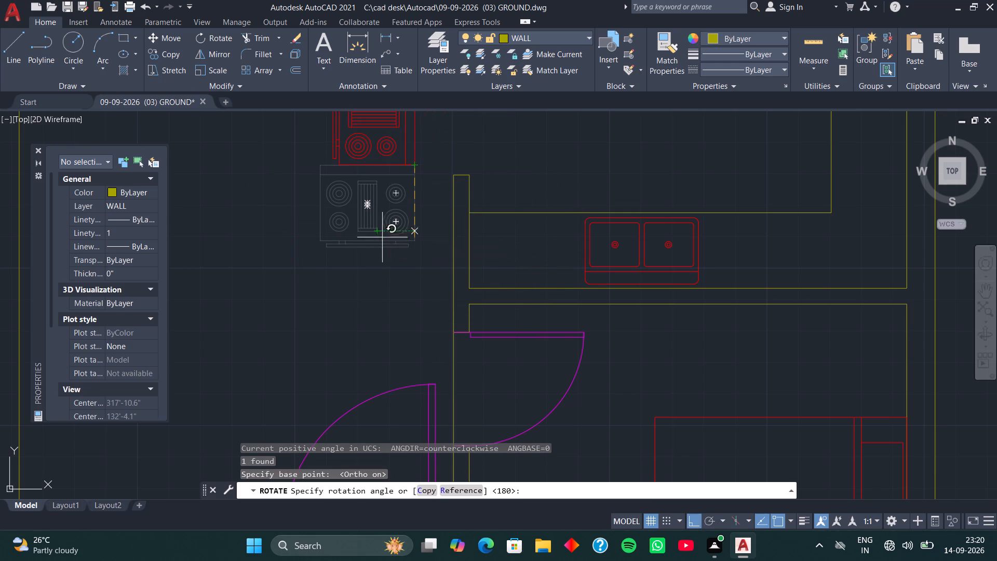
scroll(388, 266, "down", 1)
middle_click_drag(388, 266, 389, 301)
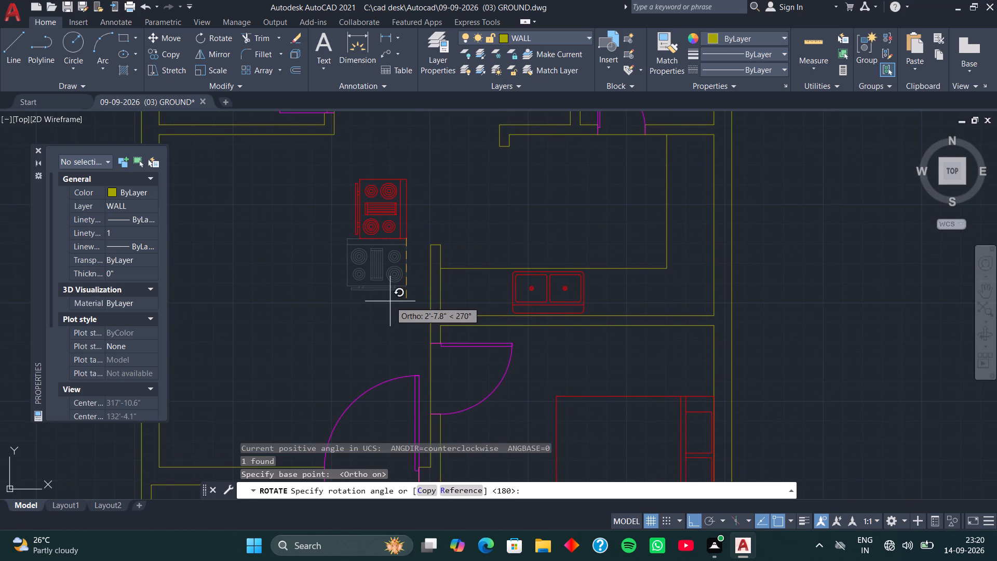
left_click(393, 304)
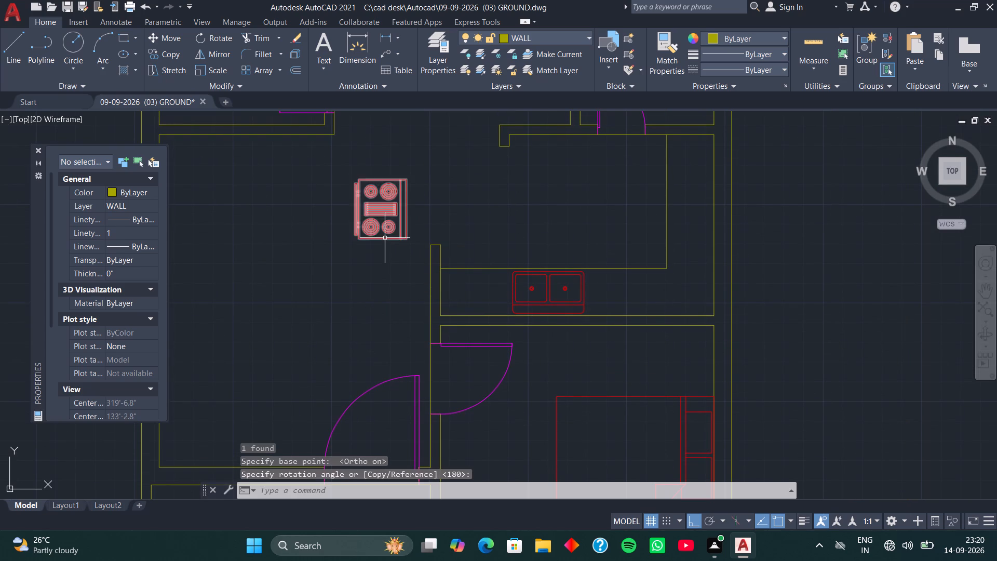
Move the range by its northeast corner grip onto the east counter, with its back against the east wall.
left_click(385, 238)
left_click(406, 179)
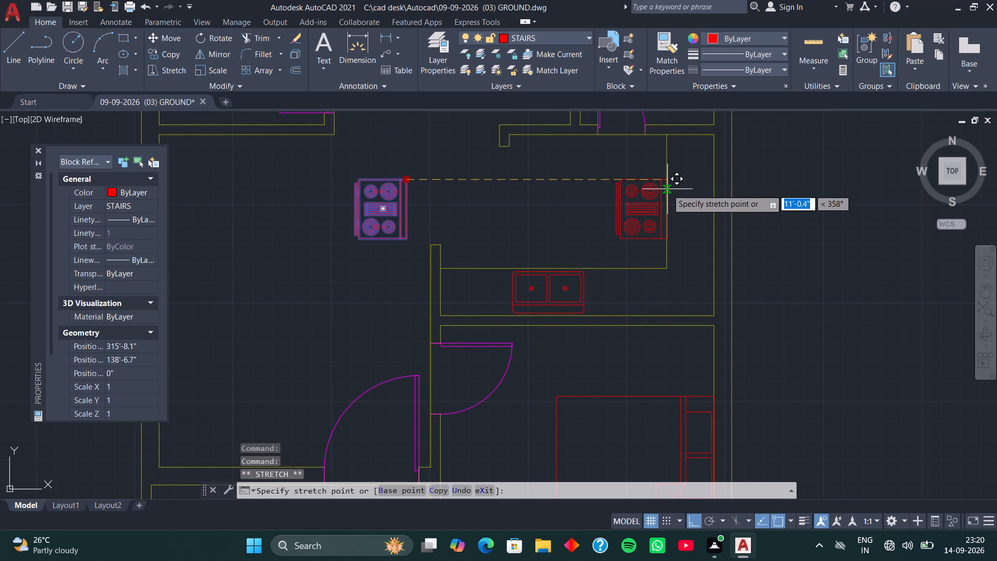
scroll(705, 192, "up", 2)
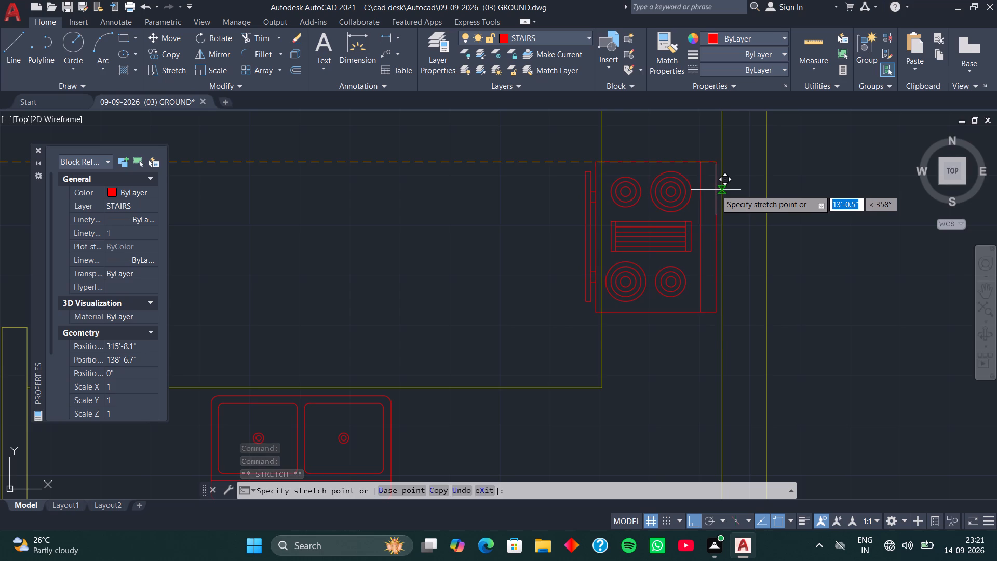
left_click(716, 190)
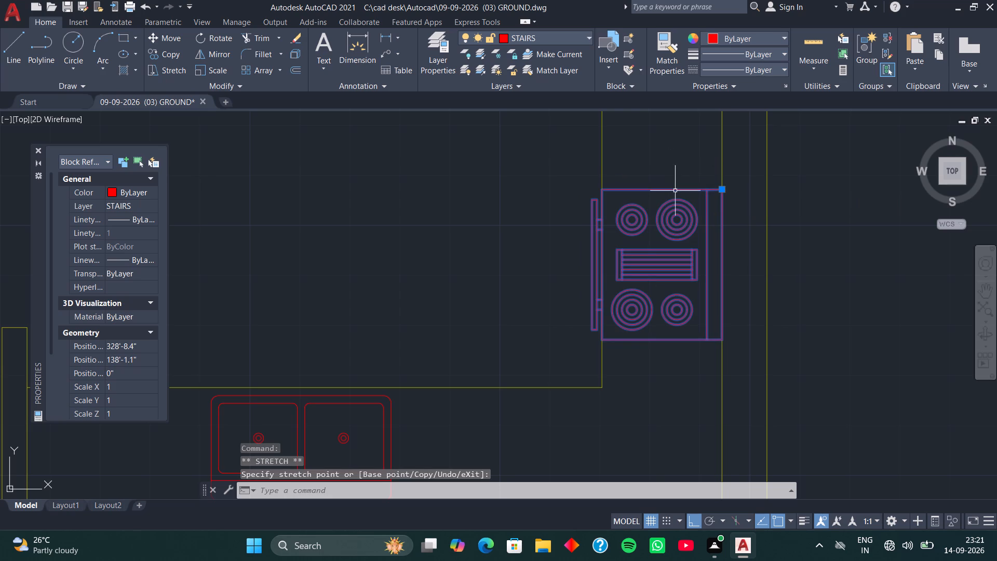
Scale the range block by a factor of about 0.8 from its northeast corner at the wall.
type("SC")
key("space")
left_click(720, 189)
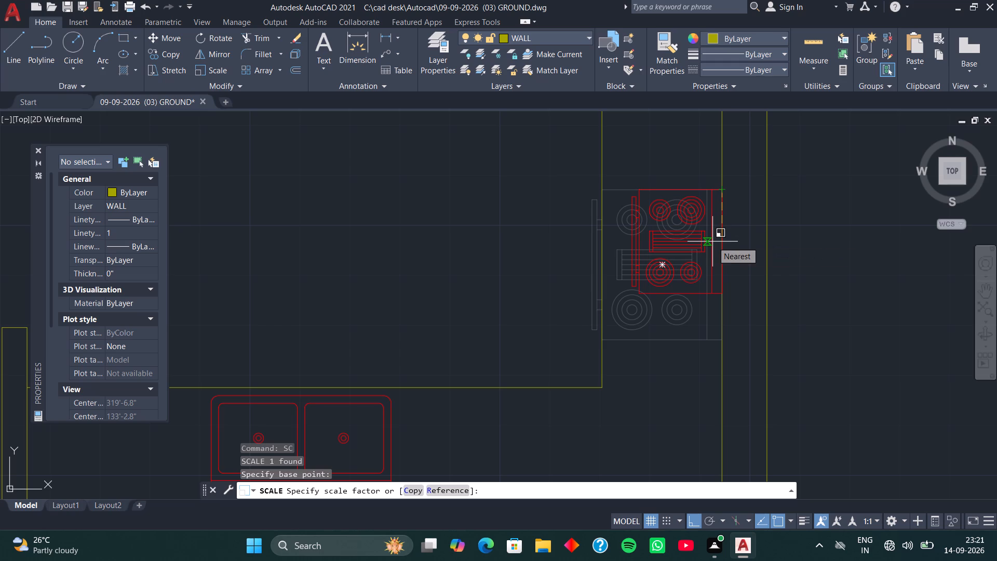
left_click(713, 246)
Move the range about 1'-1" north along the east wall by its corner grip.
left_click(707, 191)
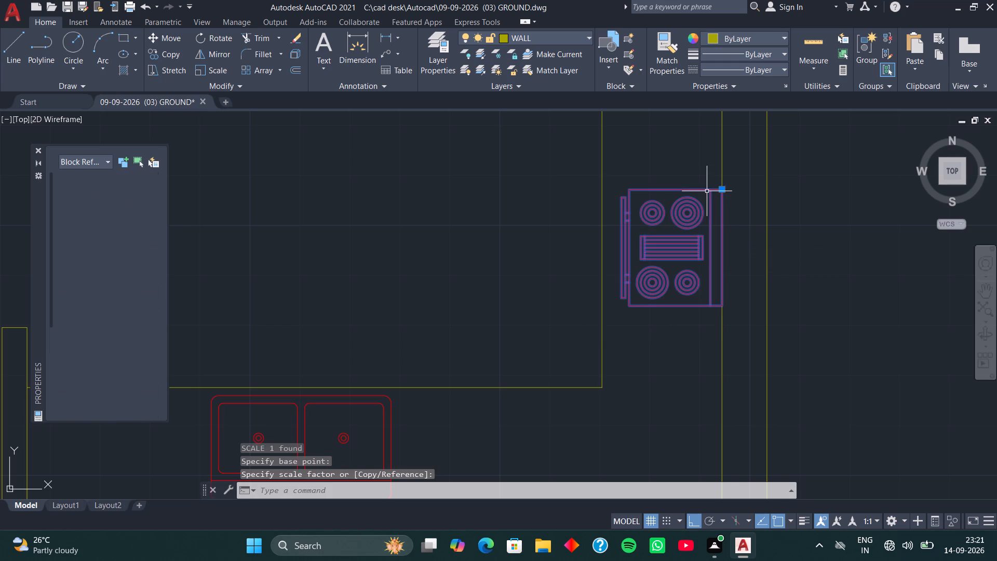
left_click(722, 191)
scroll(719, 159, "down", 1)
middle_click_drag(717, 159, 707, 244)
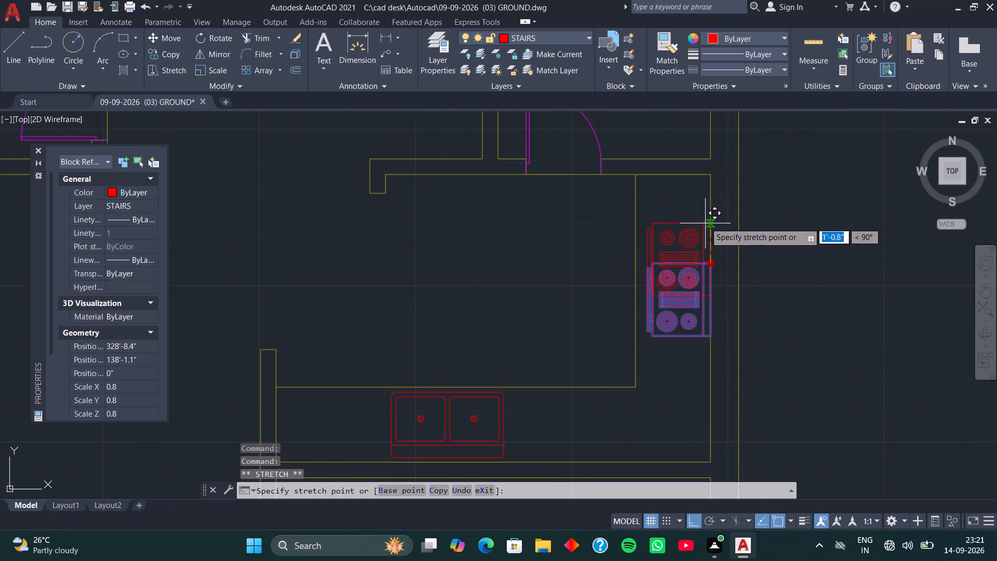
scroll(705, 219, "up", 1)
left_click(705, 223)
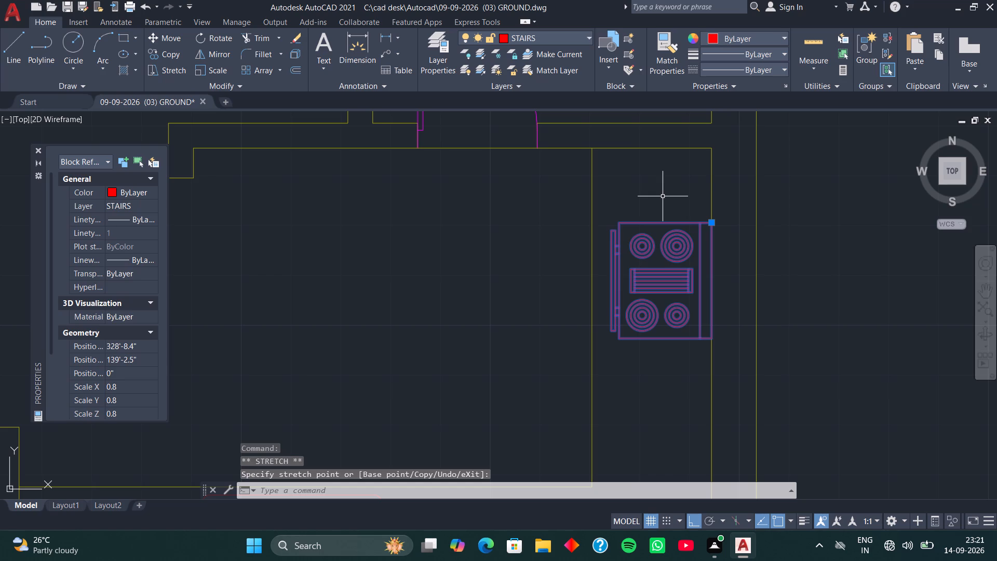
key("Escape")
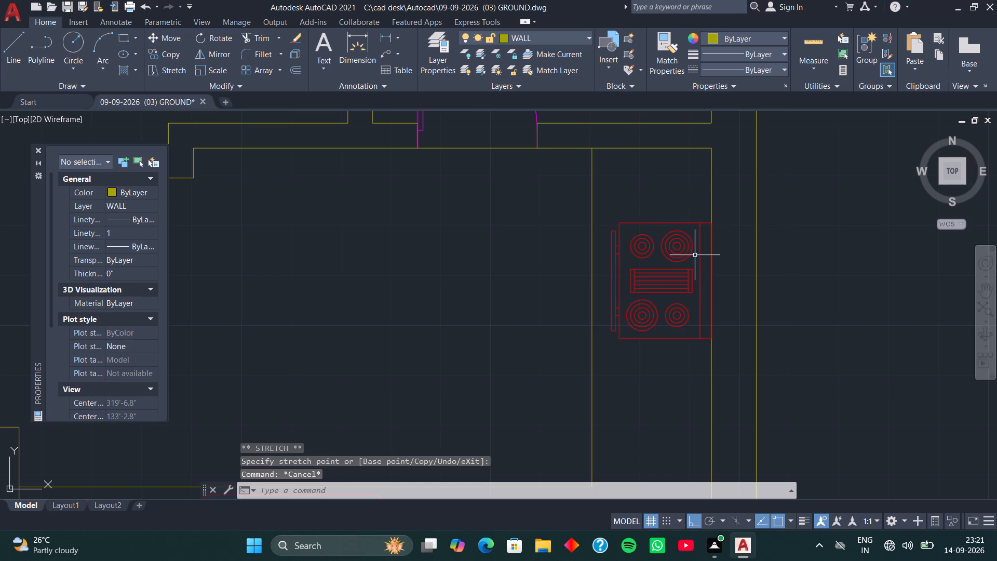
Shift the range by its corner grip about 2" west off the wall and about 5" south.
scroll(692, 312, "down", 1)
middle_click_drag(715, 391, 704, 317)
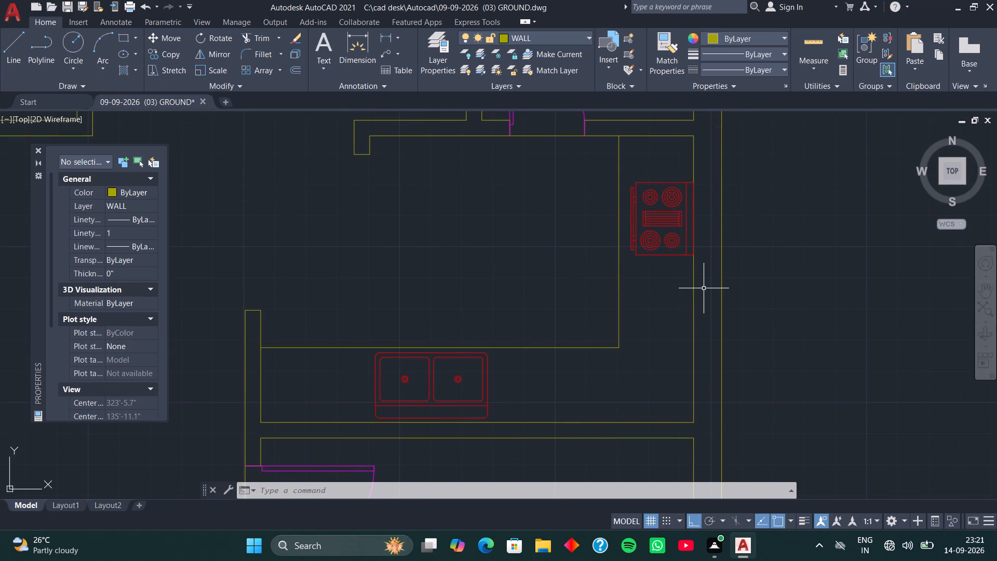
scroll(662, 251, "up", 2)
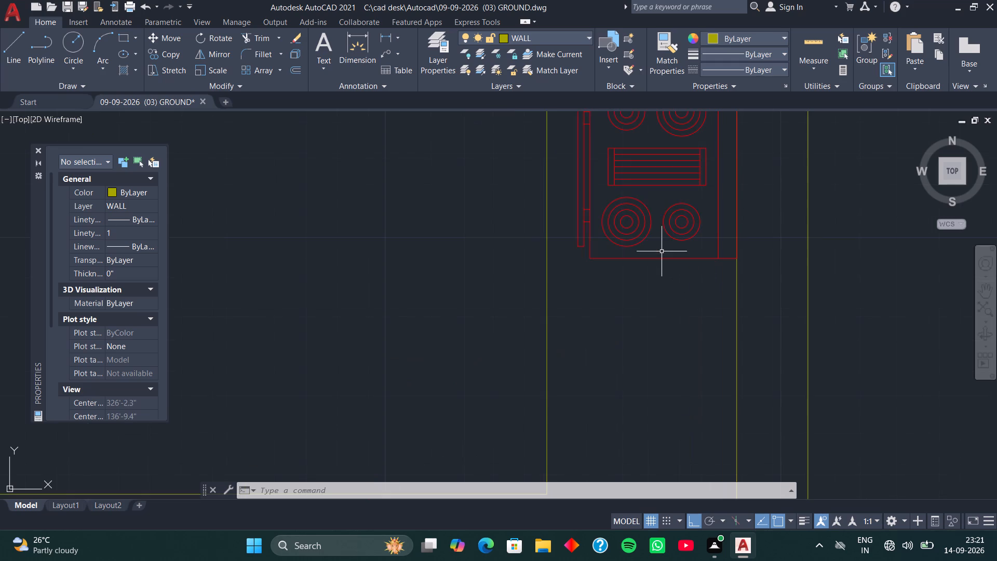
left_click(646, 234)
scroll(670, 242, "down", 1)
middle_click_drag(673, 252, 648, 292)
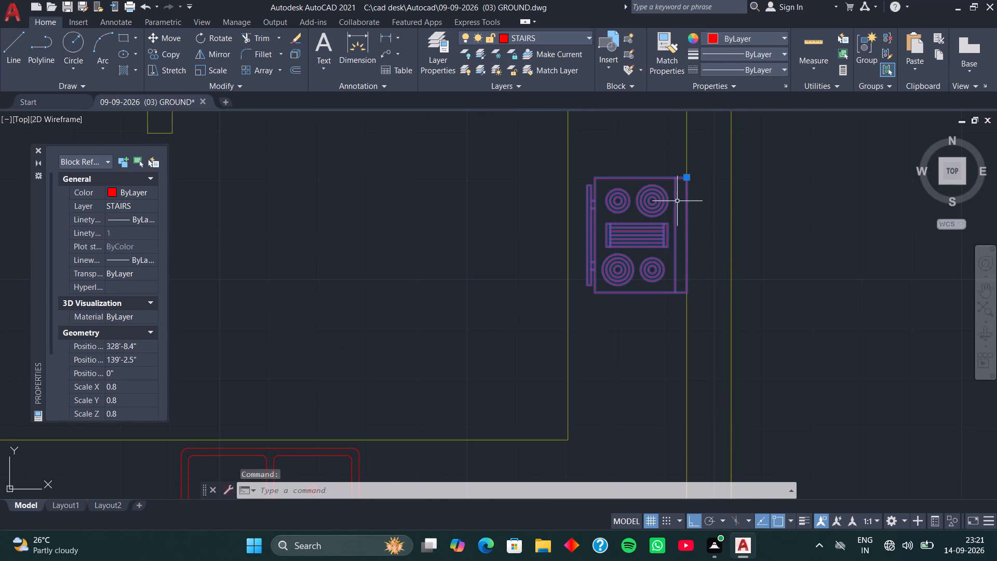
left_click(686, 179)
scroll(685, 196, "up", 1)
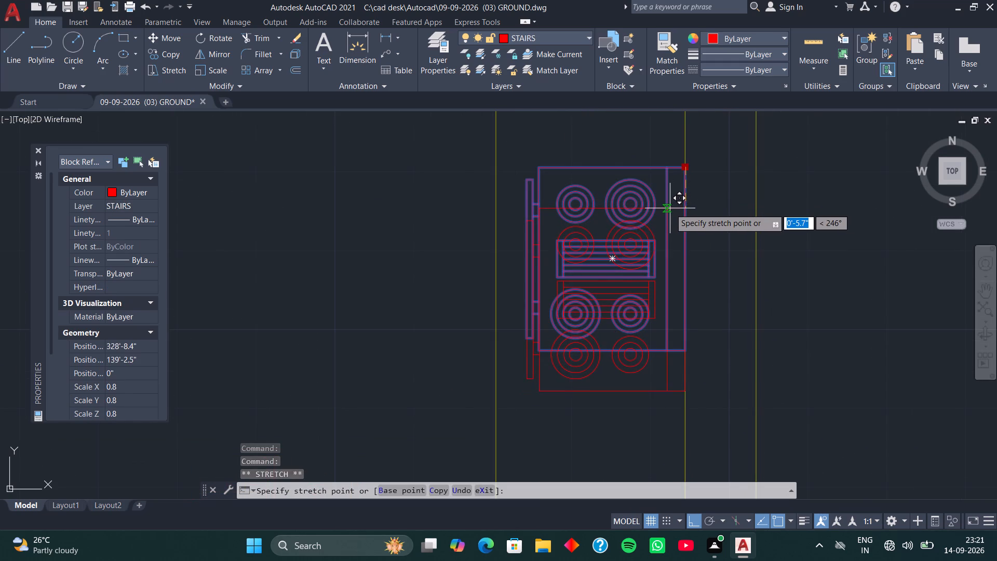
left_click(670, 208)
scroll(662, 183, "down", 2)
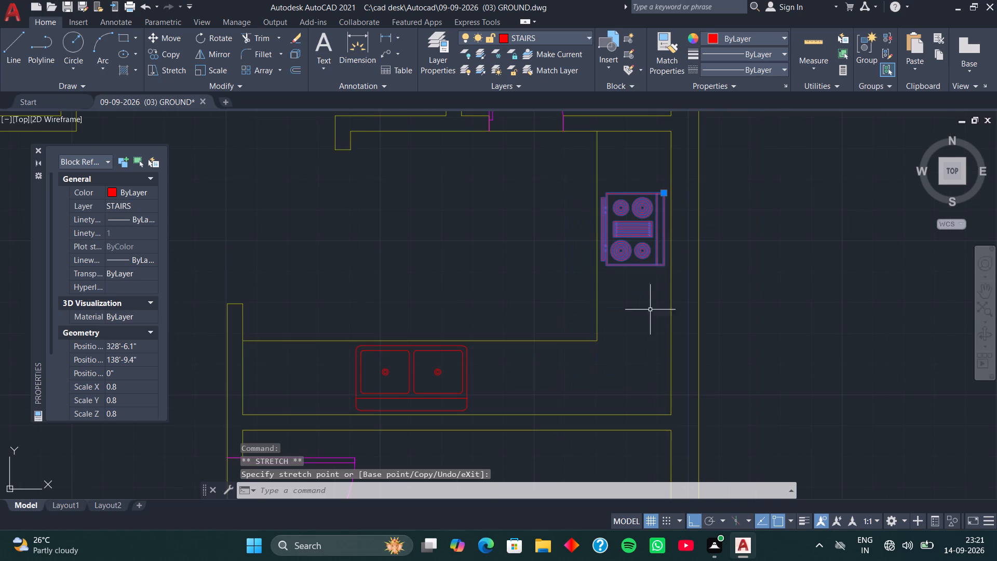
key("Escape")
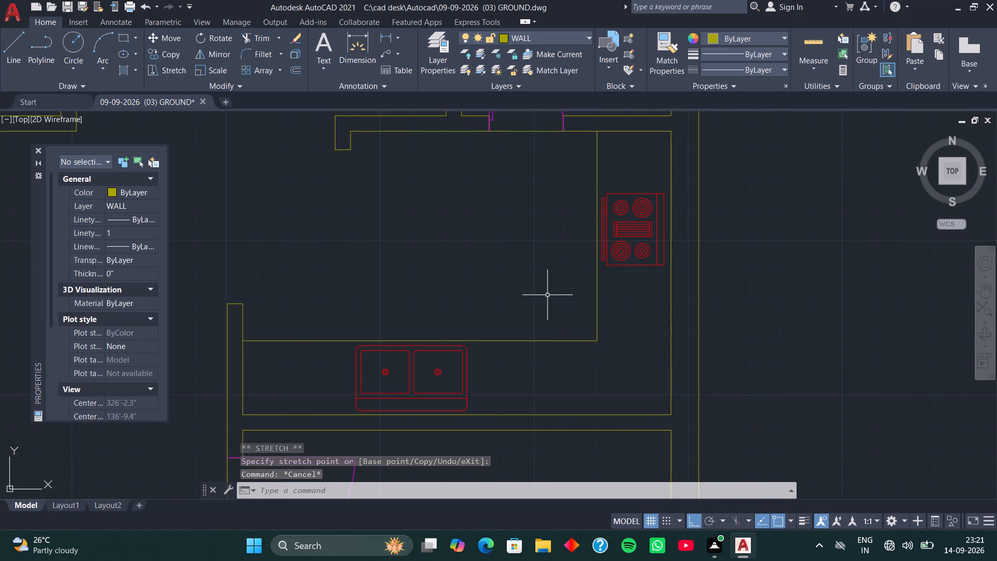
Draw a line from the bedroom's outer southwest corner beside the stairs straight south to the south wall's inner face, then to its outer face.
middle_click_drag(571, 369, 579, 231)
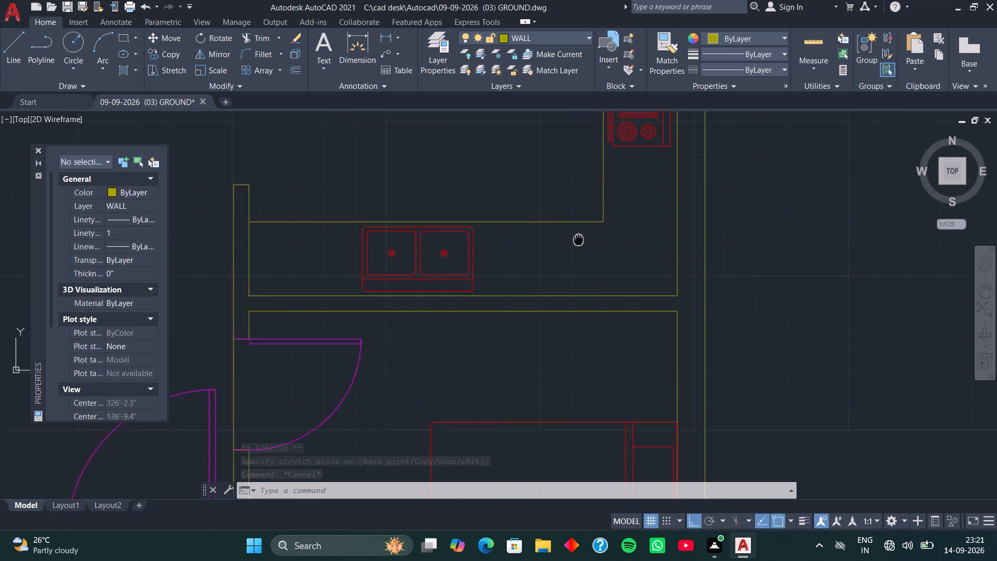
middle_click_drag(579, 231, 583, 186)
middle_click_drag(567, 328, 583, 196)
scroll(580, 237, "down", 2)
middle_click_drag(574, 350, 584, 251)
scroll(581, 301, "up", 1)
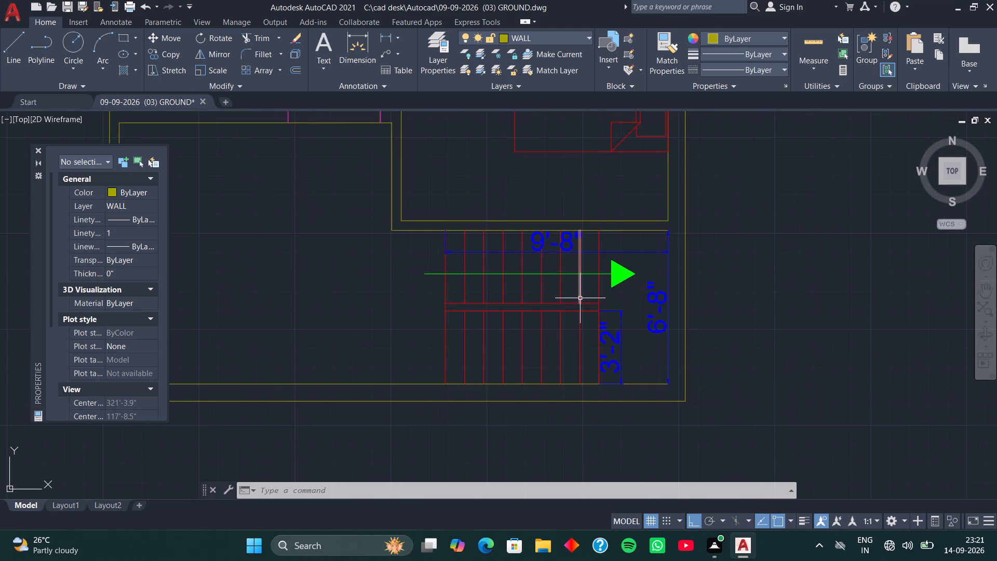
scroll(501, 272, "down", 2)
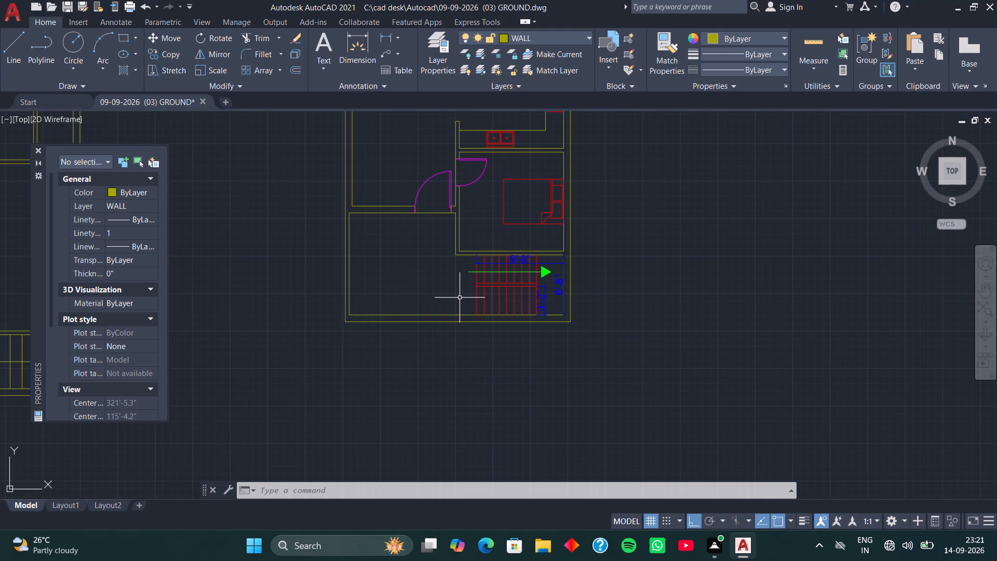
middle_click_drag(447, 324, 474, 282)
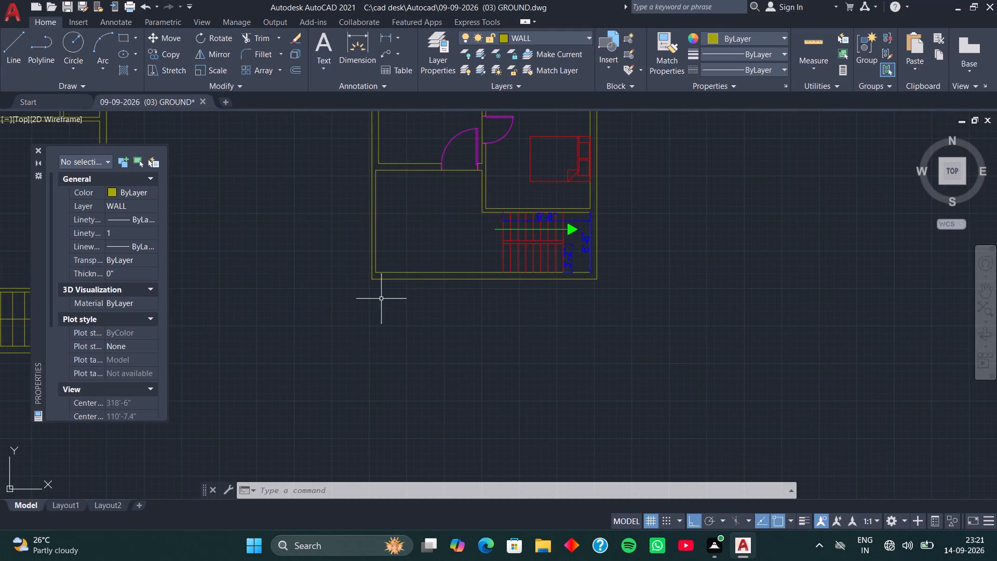
middle_click_drag(483, 232, 386, 219)
scroll(384, 218, "up", 3)
middle_click_drag(380, 215, 352, 279)
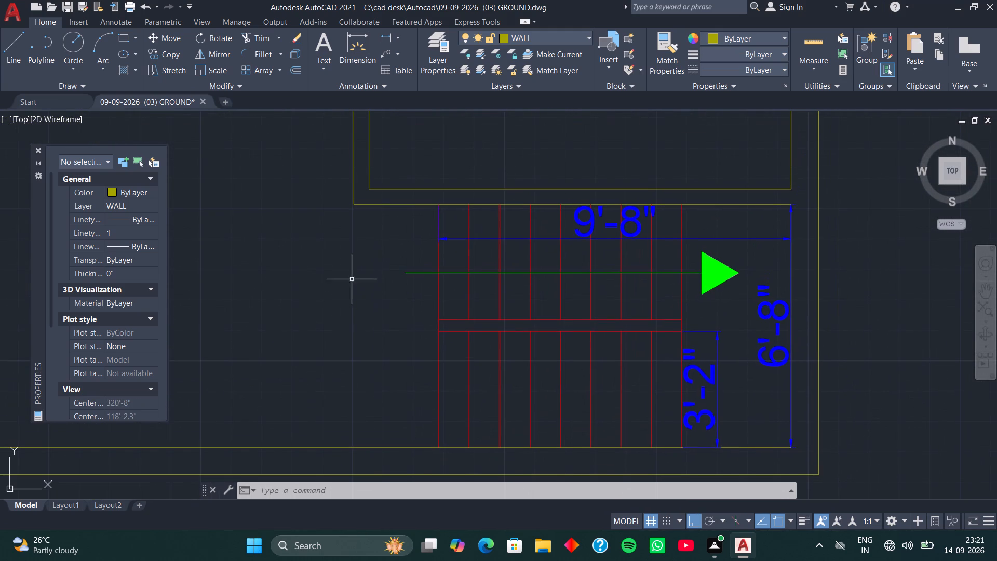
key("l")
key("space")
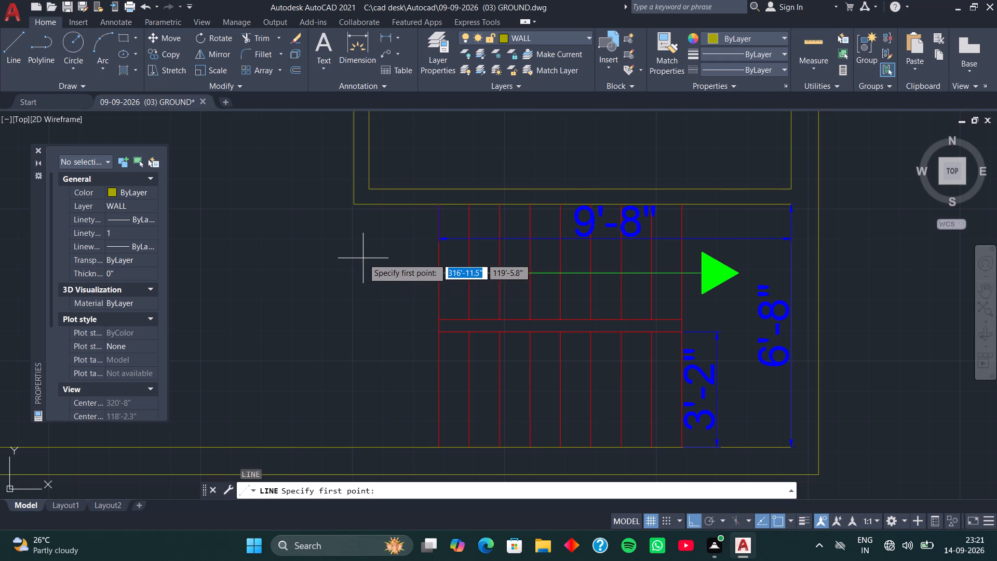
left_click(355, 204)
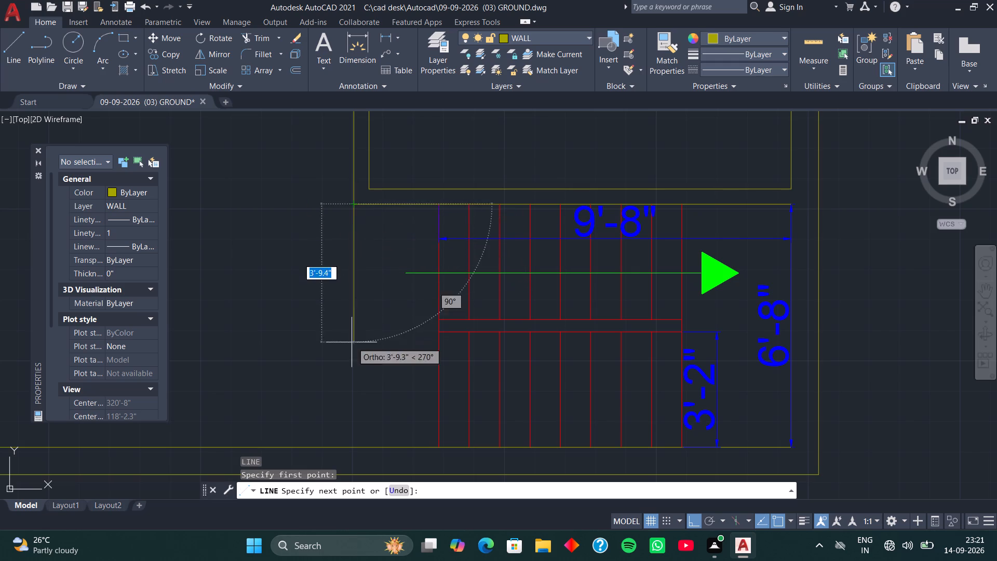
middle_click_drag(352, 342, 352, 202)
left_click(355, 311)
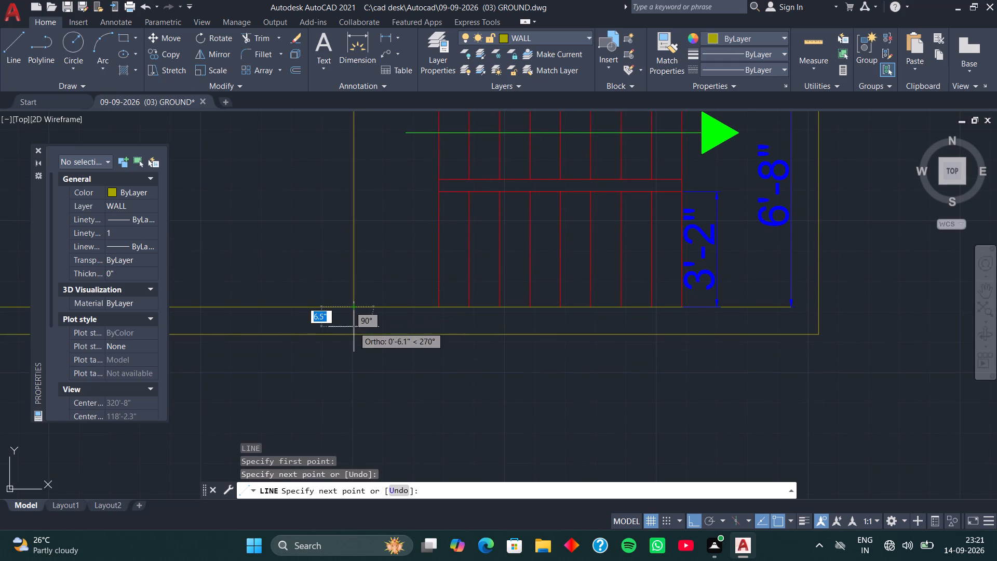
left_click(356, 336)
key("space")
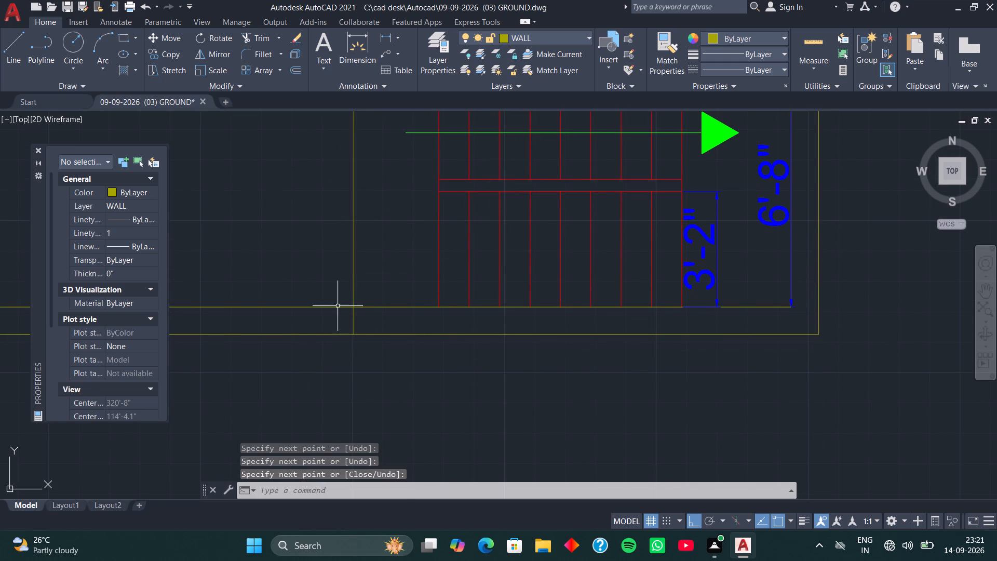
Delete the long line segment west of the stairs, keeping only the short one across the south wall.
middle_click_drag(327, 299, 617, 300)
middle_click_drag(376, 272, 522, 266)
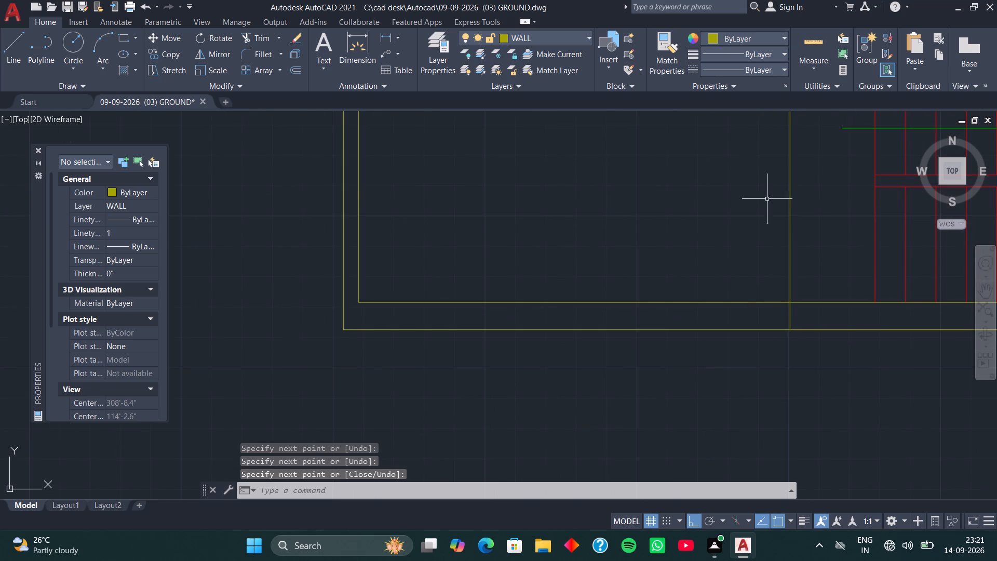
left_click(792, 213)
left_click(779, 218)
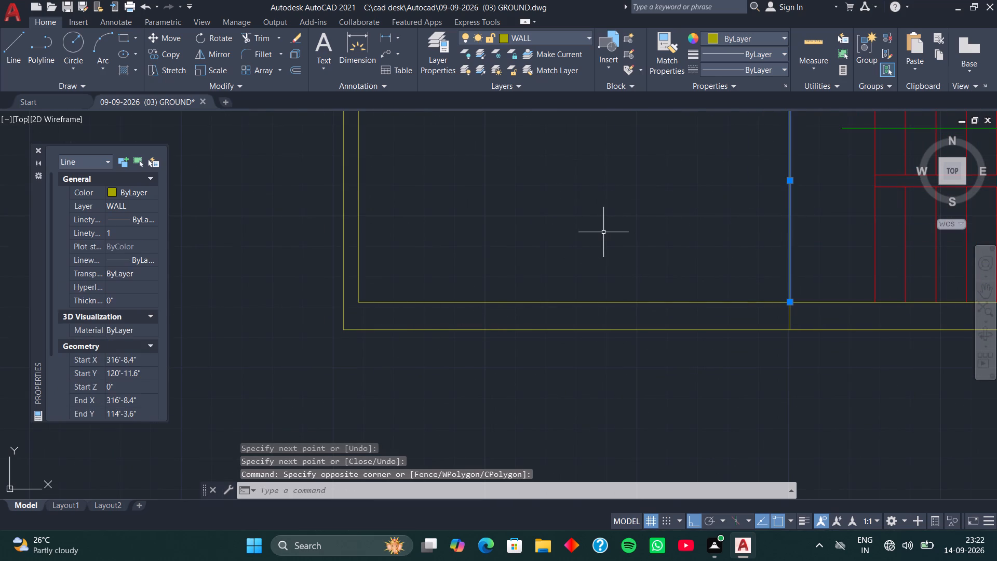
key("Delete")
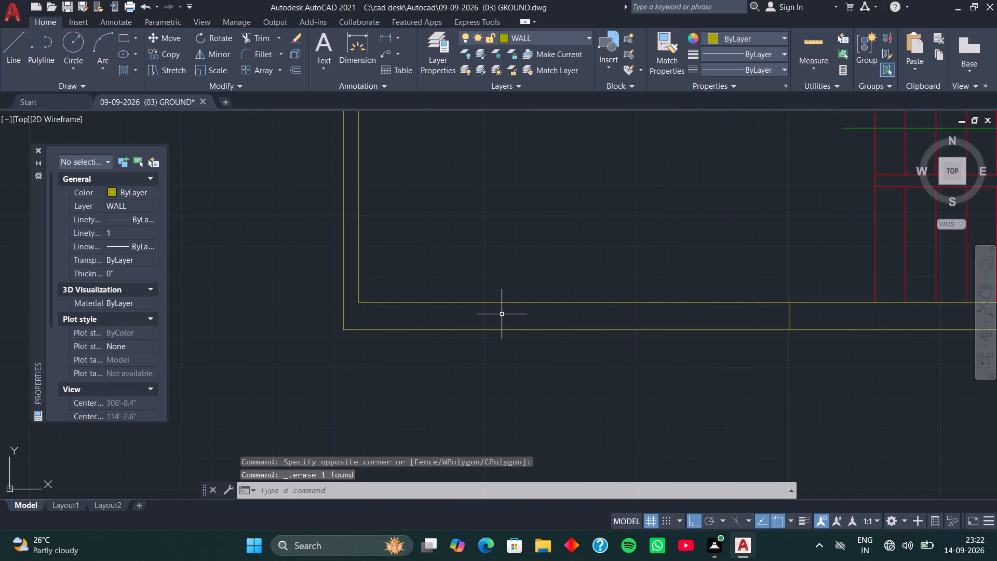
Extend the west wall's inner line south to the outer face of the south wall.
key("e")
type("X")
key("space")
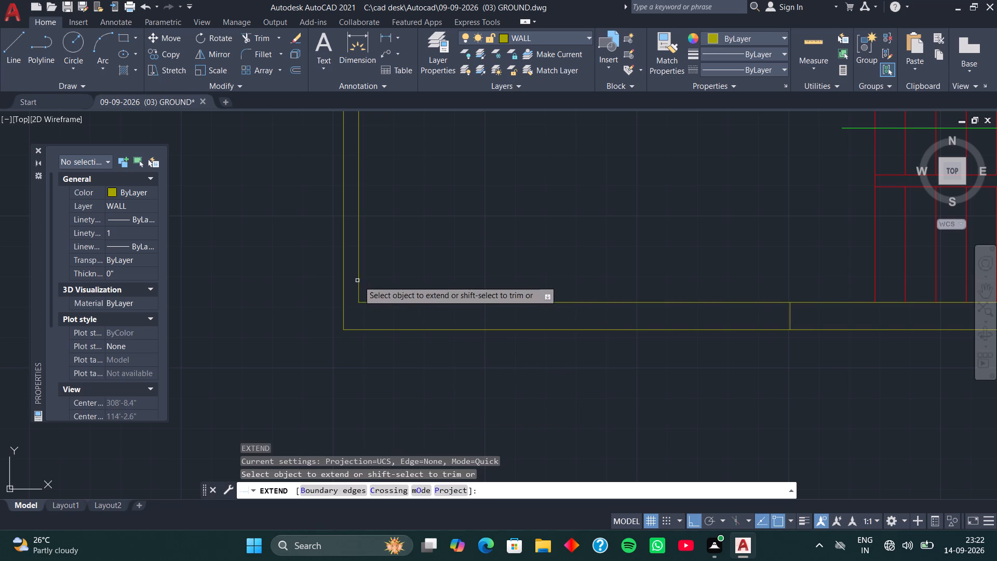
left_click(360, 280)
key("space")
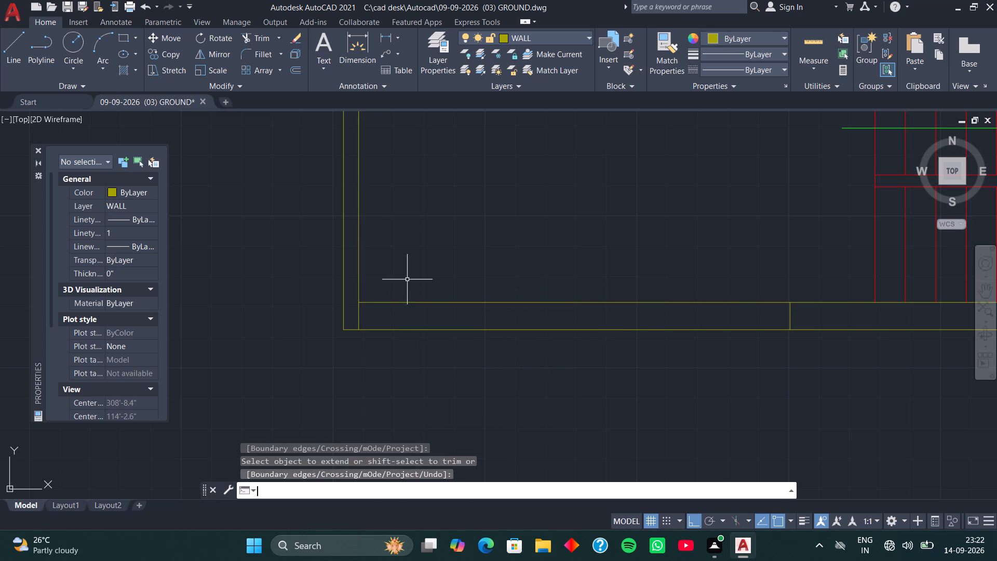
Set the current lineweight to 0.30 mm and turn on lineweight display.
middle_click_drag(484, 274, 394, 242)
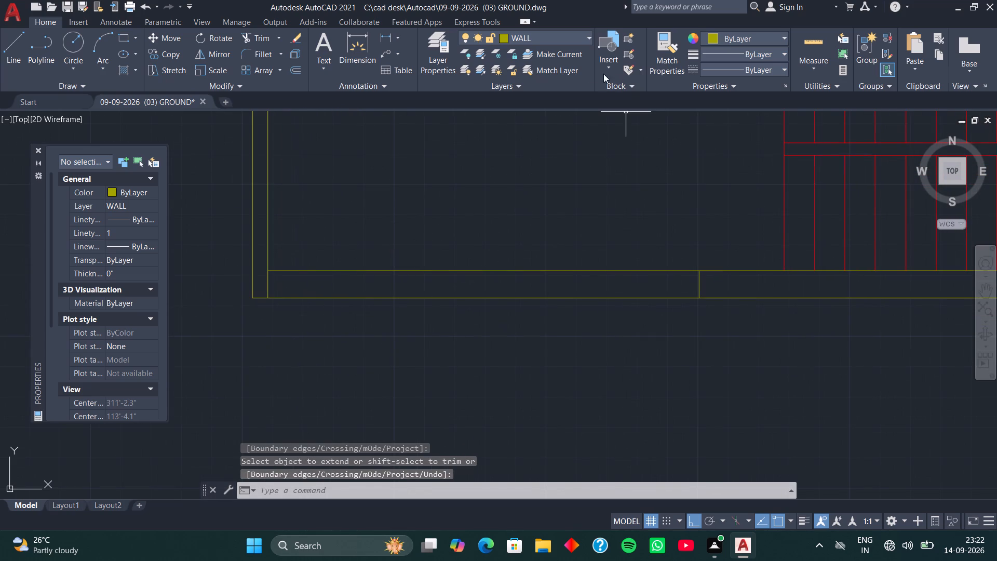
left_click(785, 51)
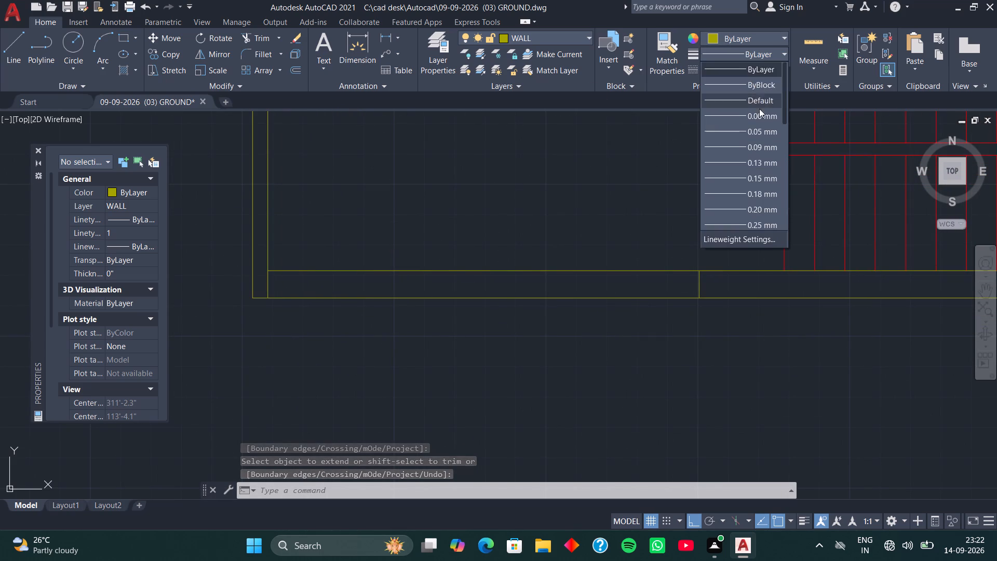
scroll(759, 109, "down", 2)
left_click(747, 145)
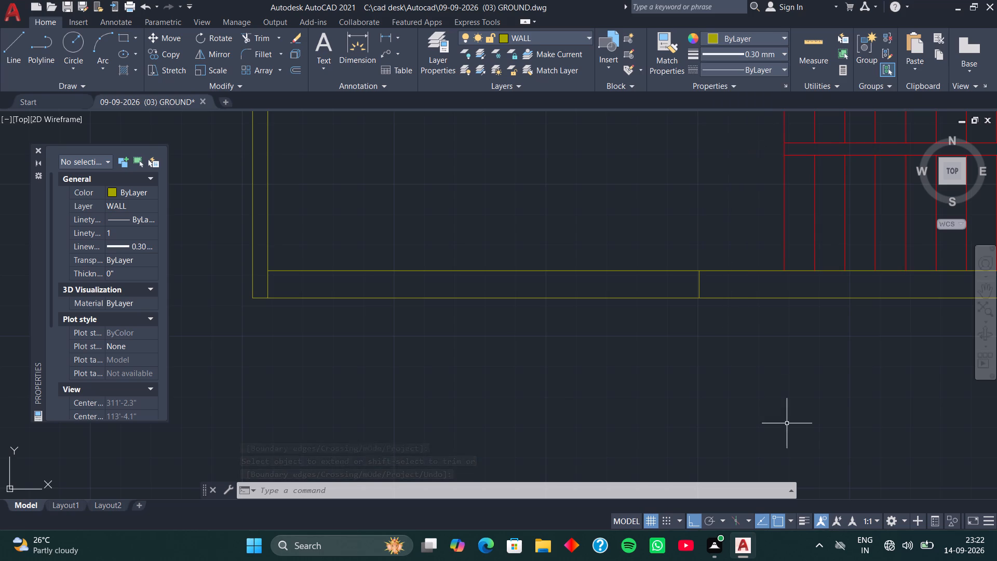
left_click(805, 523)
middle_click_drag(471, 345, 465, 349)
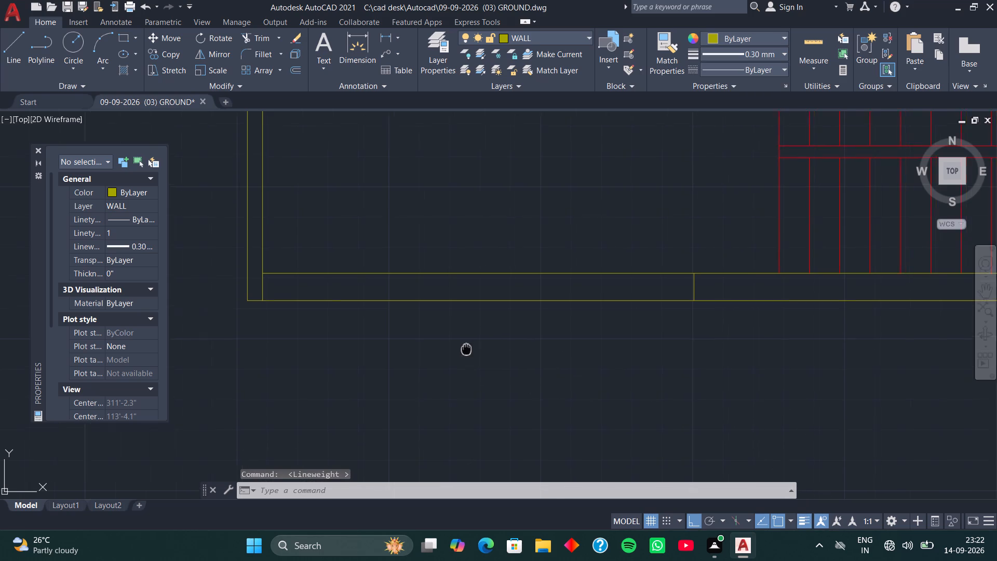
middle_click_drag(465, 349, 451, 358)
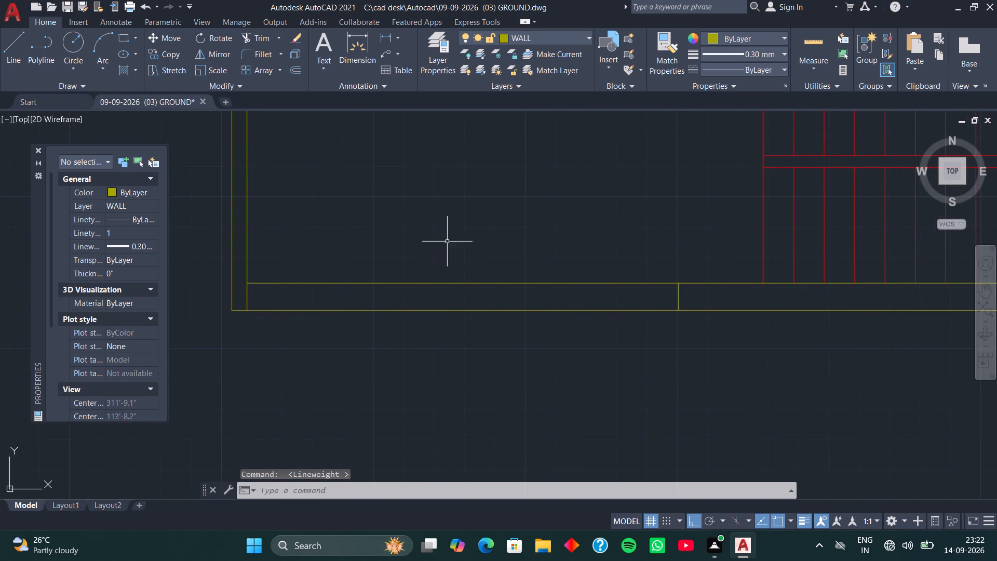
Draw two crossing diagonal lines corner to corner in the south wall segment between the west wall and the short cross line.
key("l")
key("space")
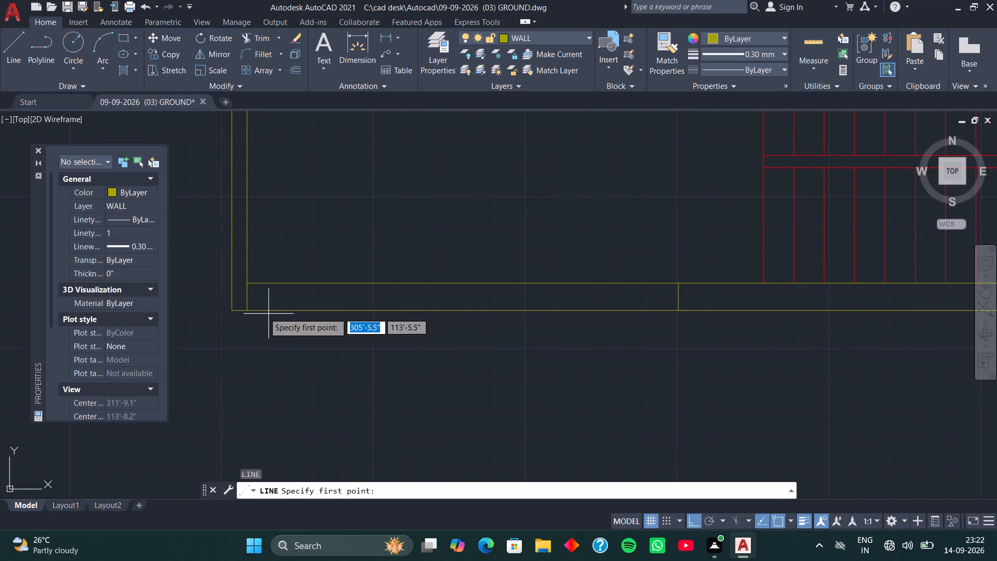
left_click_drag(249, 311, 259, 311)
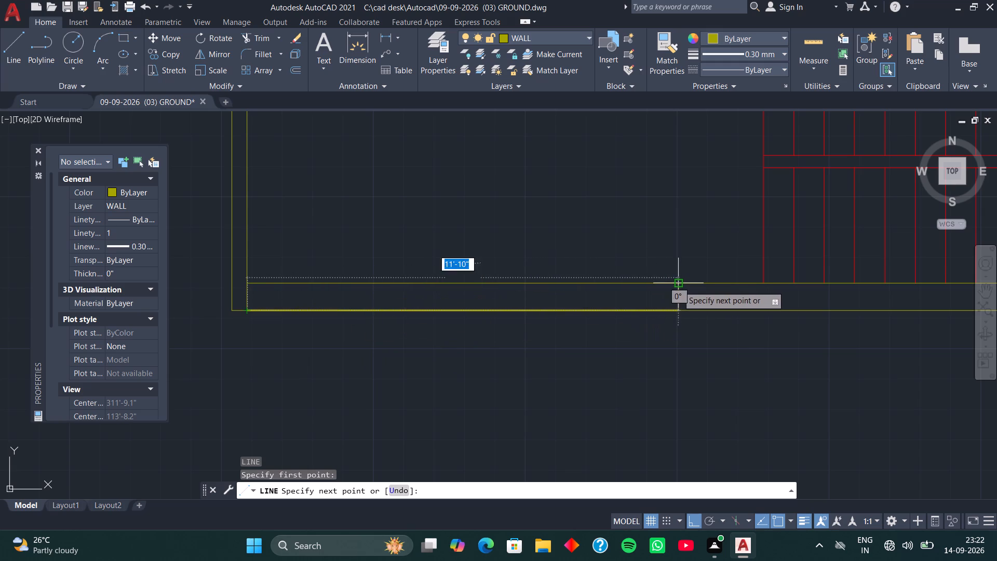
left_click(678, 286)
key("space")
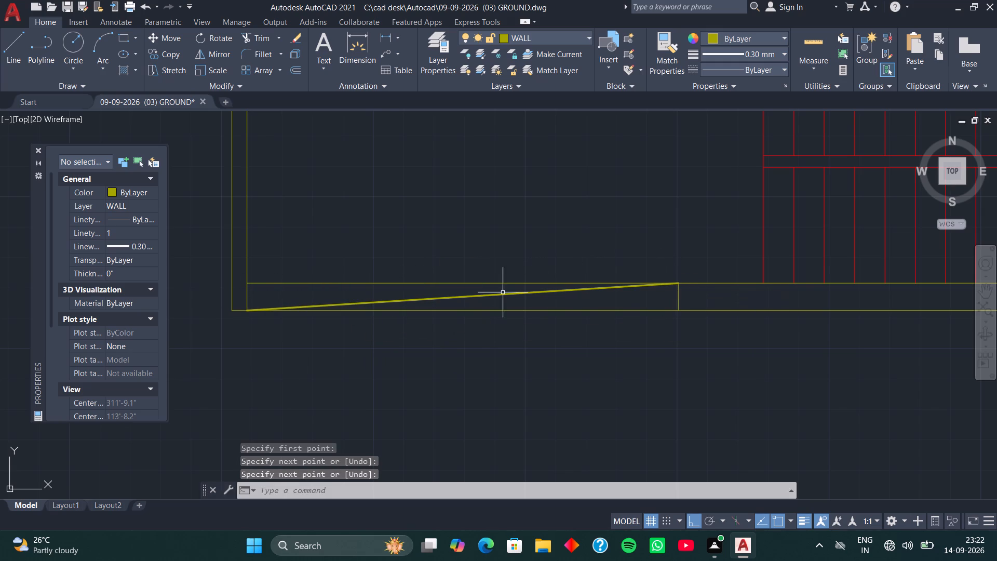
key("space")
left_click(249, 285)
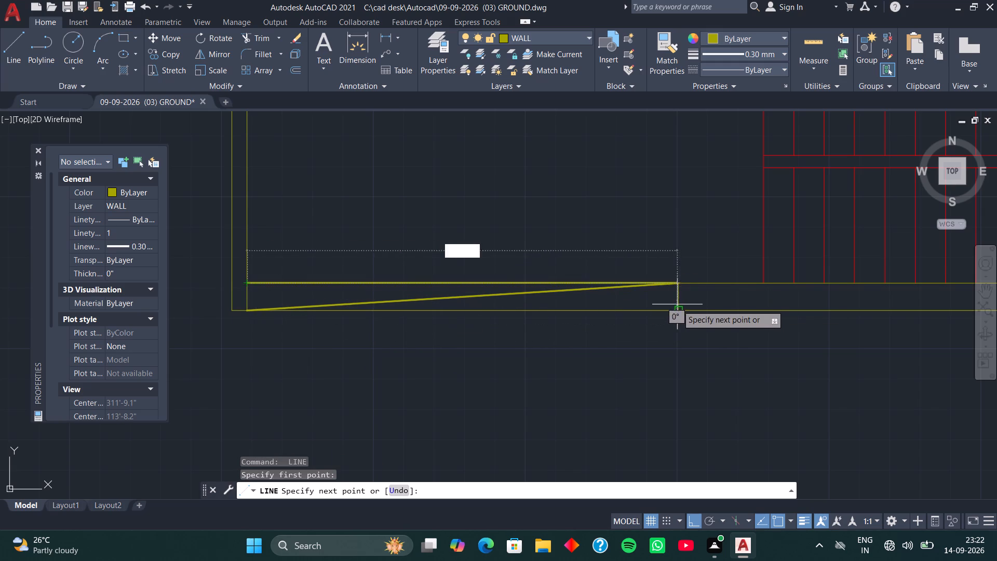
left_click(681, 310)
key("space")
Change the colour of both crossing diagonals in the south wall to red.
scroll(590, 250, "down", 1)
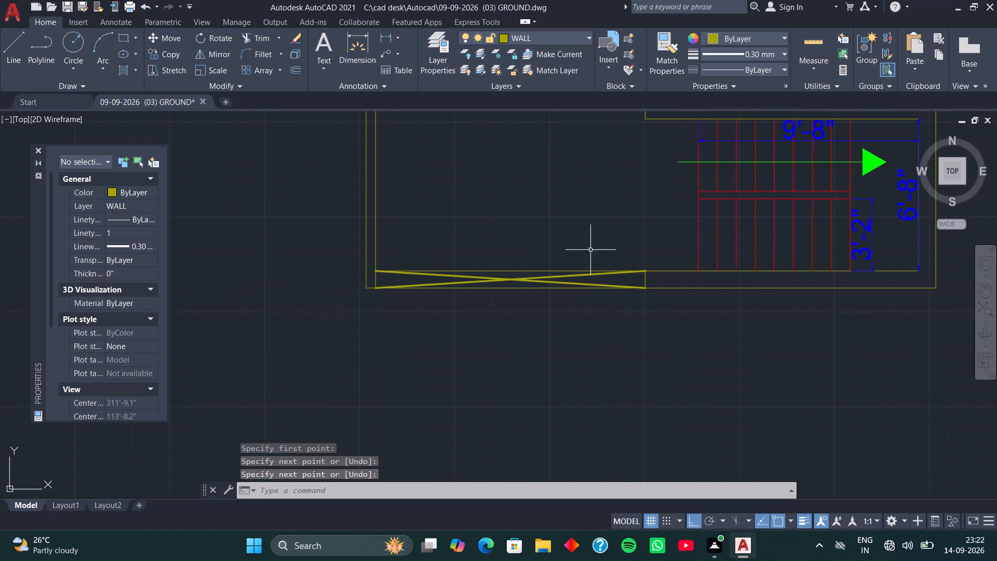
scroll(532, 279, "up", 2)
left_click(532, 269)
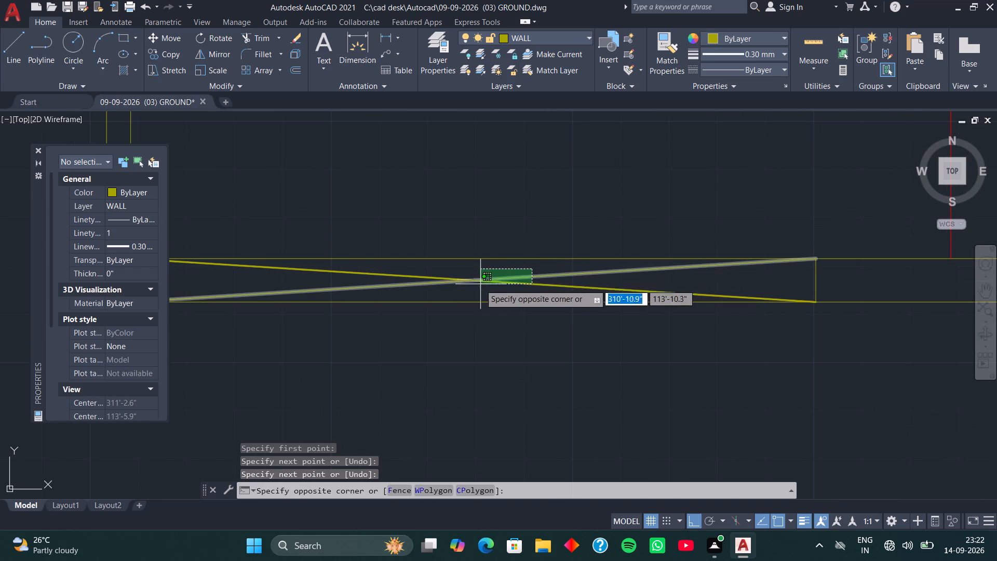
left_click(464, 289)
left_click(776, 32)
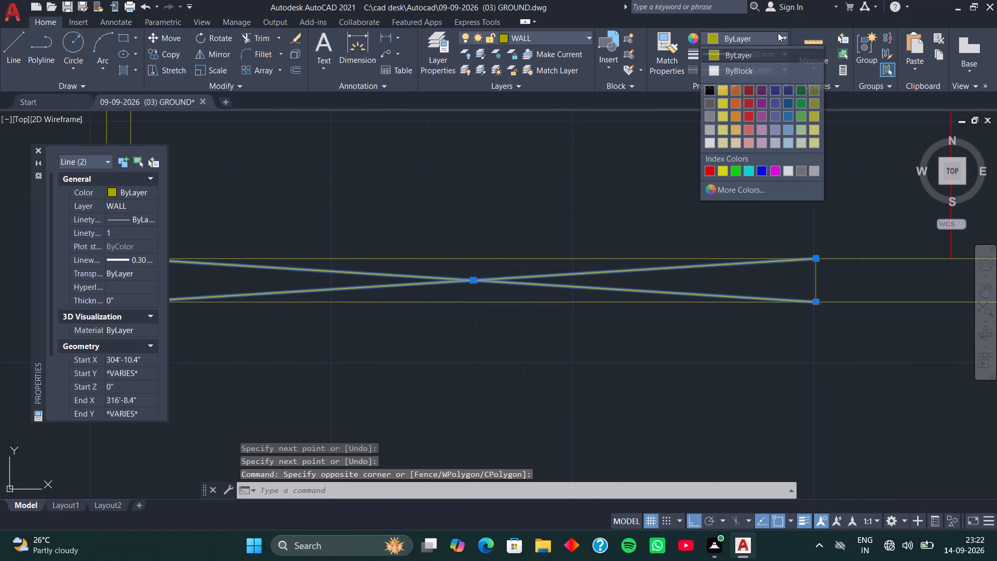
left_click(711, 171)
key("Escape")
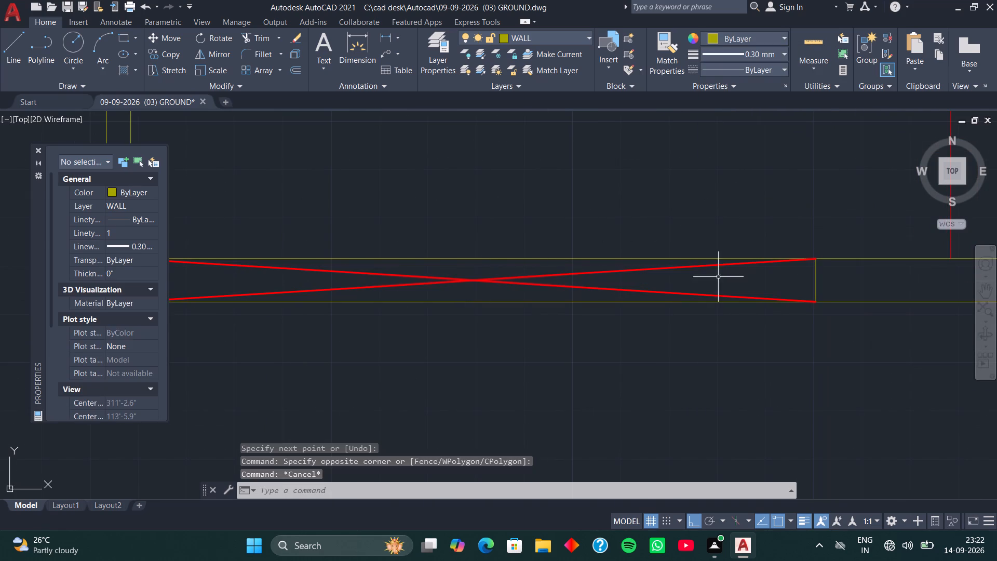
Reset the current lineweight to ByLayer and make WINDOW the current layer.
scroll(704, 257, "down", 2)
middle_click_drag(743, 319, 703, 297)
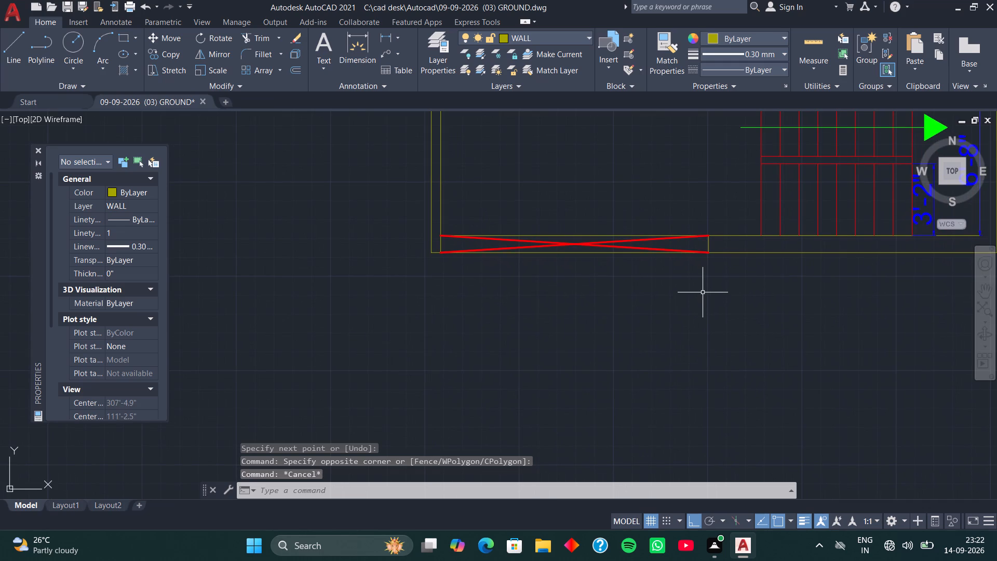
scroll(667, 239, "down", 1)
middle_click_drag(654, 191, 621, 309)
middle_click_drag(616, 305, 569, 299)
middle_click_drag(554, 272, 591, 295)
scroll(583, 285, "up", 1)
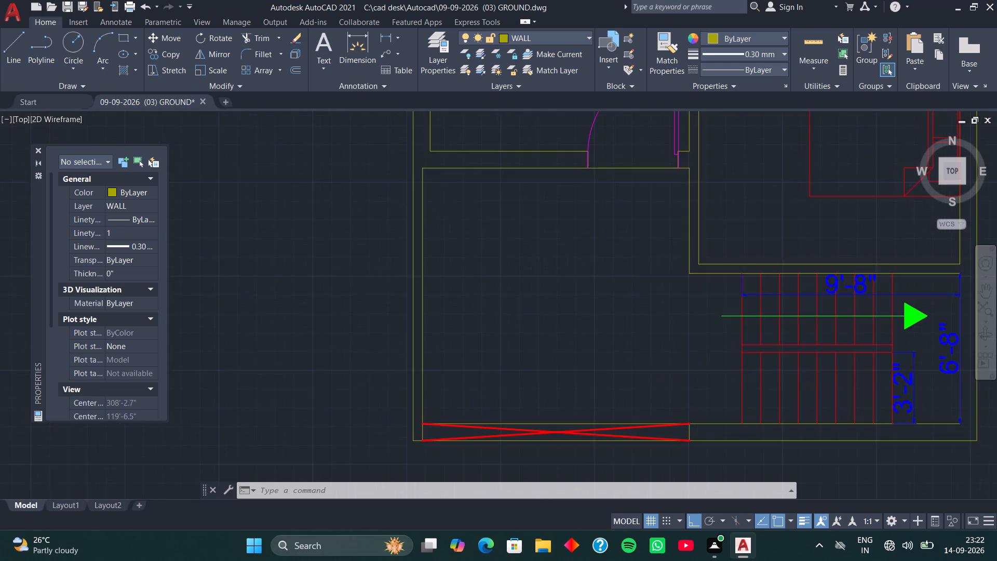
scroll(583, 285, "up", 1)
scroll(547, 223, "down", 2)
middle_click_drag(542, 224, 547, 335)
middle_click_drag(537, 324, 531, 333)
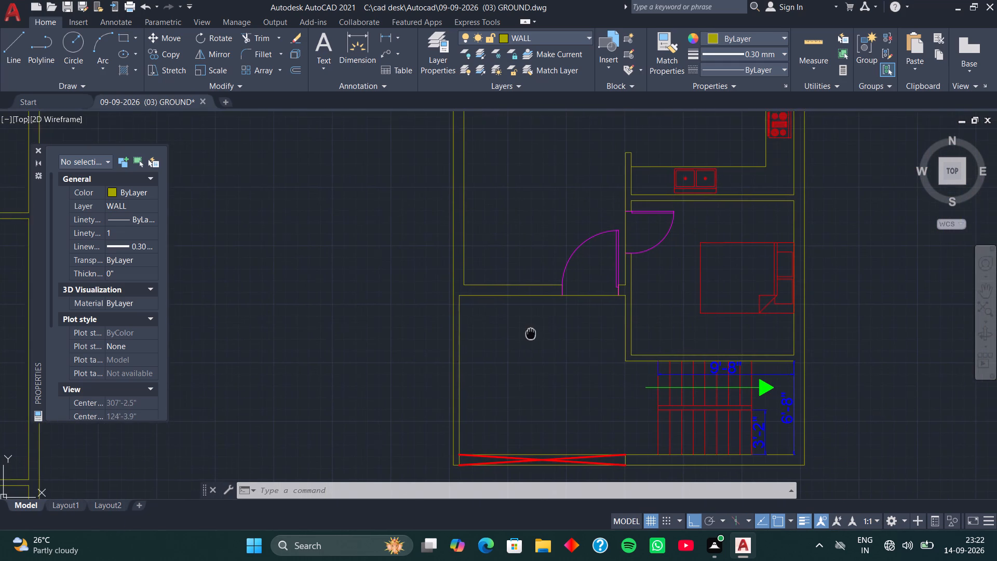
middle_click_drag(531, 333, 531, 333)
scroll(531, 333, "up", 1)
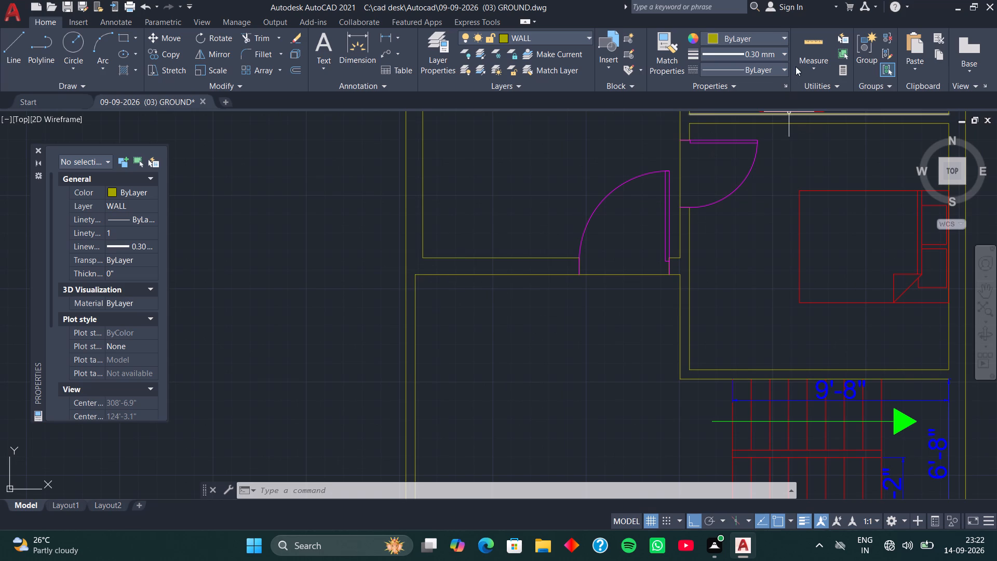
left_click(782, 49)
scroll(767, 75, "up", 6)
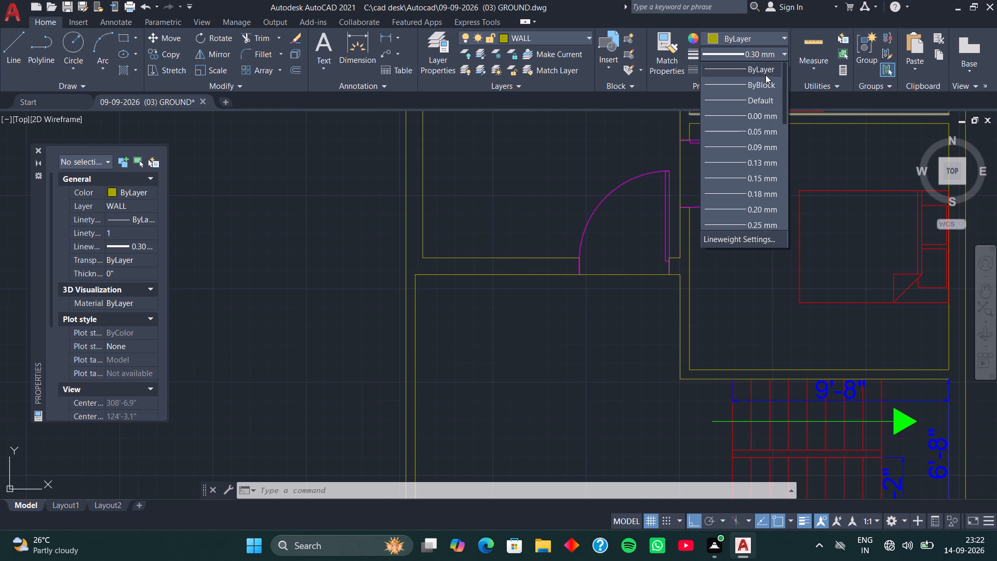
scroll(755, 68, "up", 3)
left_click(754, 69)
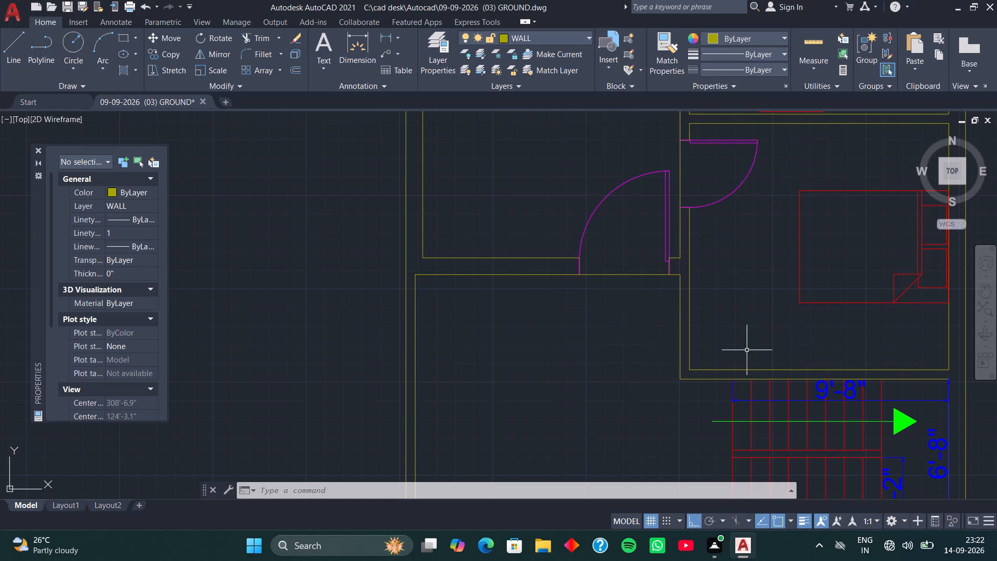
left_click(585, 40)
left_click(548, 157)
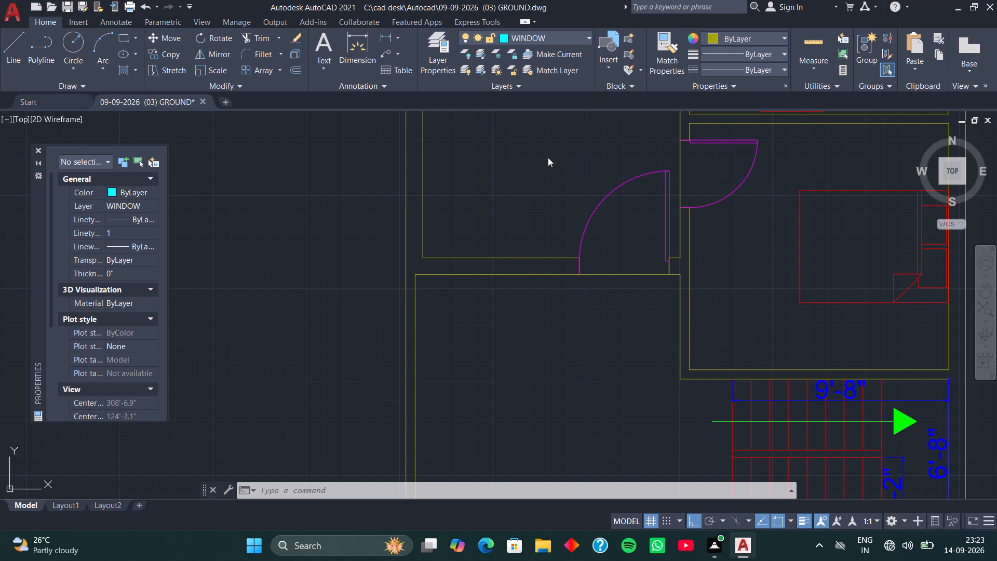
Draw a 9" line from the inner southwest corner of the room north of the open area straight south across its wall.
middle_click_drag(477, 245, 501, 242)
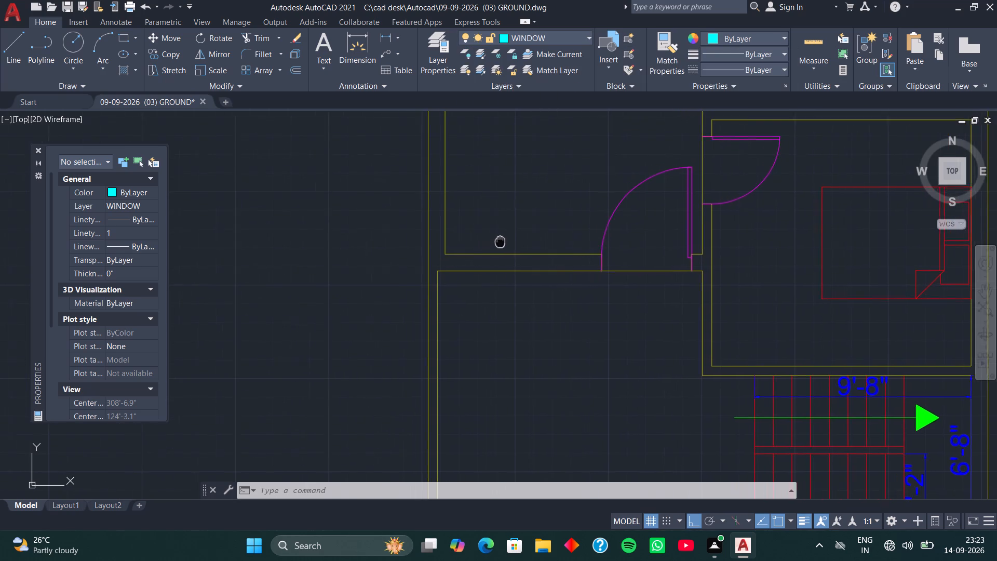
middle_click_drag(501, 242, 507, 241)
key("l")
key("space")
scroll(456, 253, "up", 4)
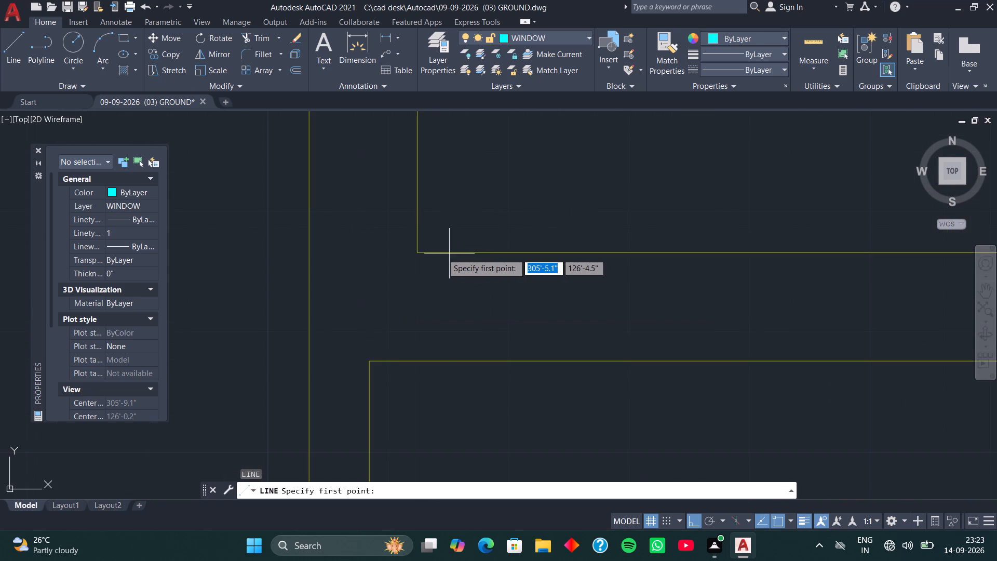
left_click(419, 252)
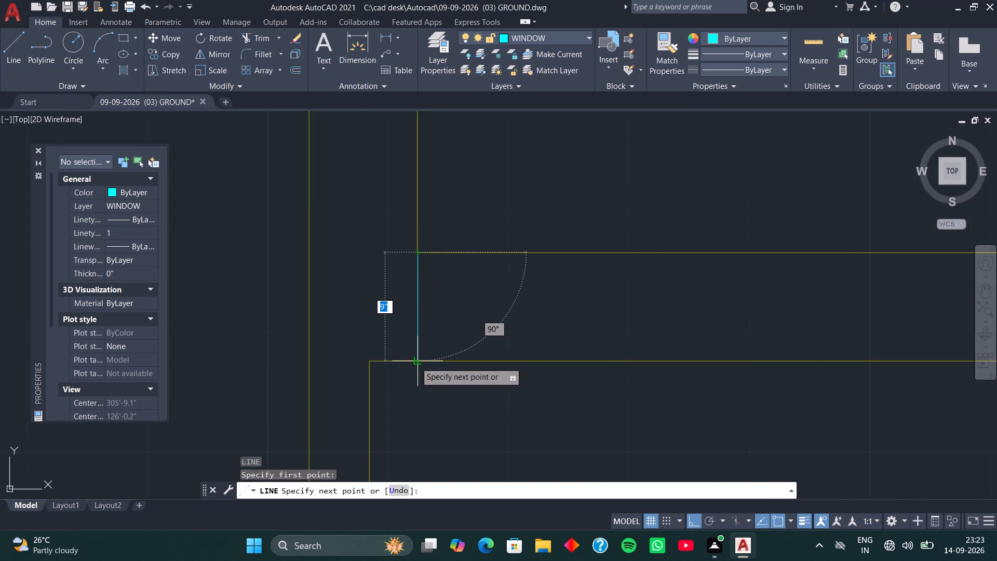
left_click(415, 362)
key("space")
Move the new window line 2' east along the wall.
left_click(418, 342)
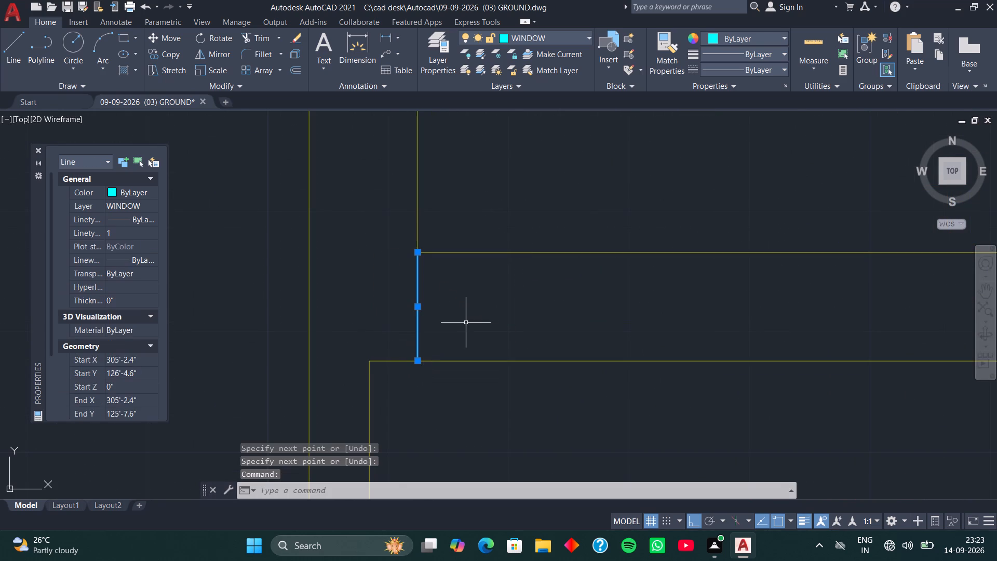
key("m")
key("space")
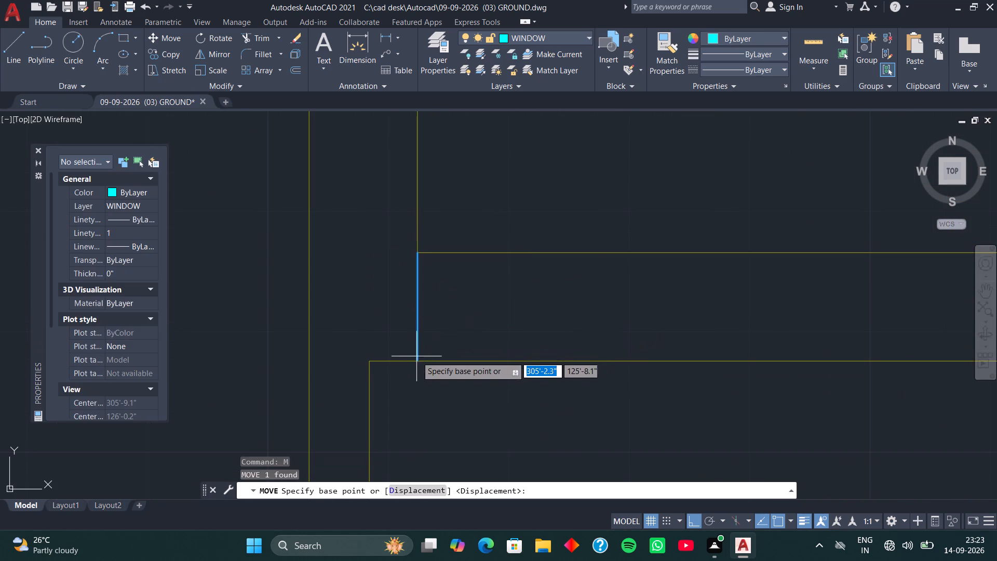
left_click_drag(417, 363, 438, 363)
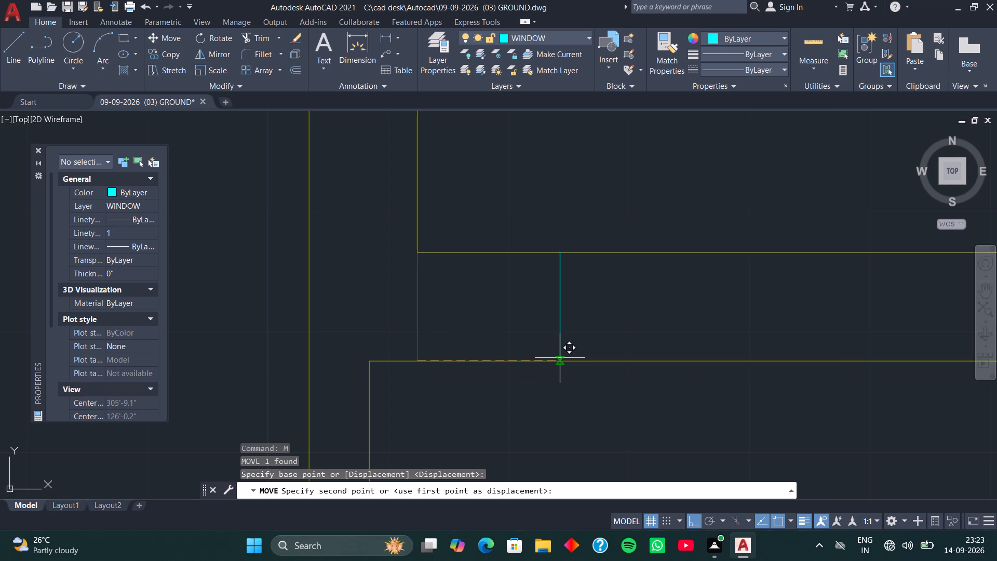
type("2'")
key("Return")
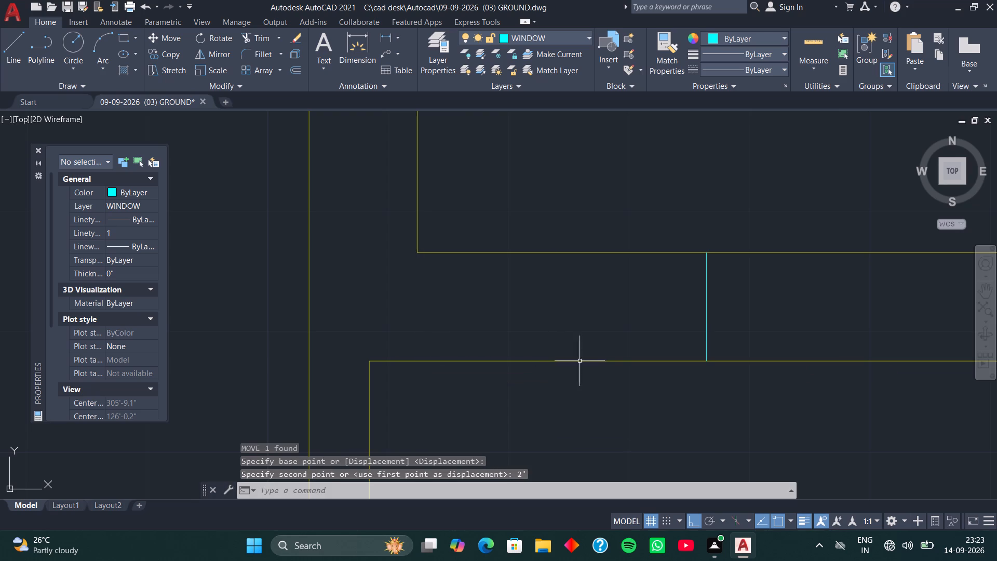
Copy the window line 2'6" east along the wall to mark the other side of the window opening.
scroll(734, 340, "down", 2)
middle_click_drag(765, 338, 485, 309)
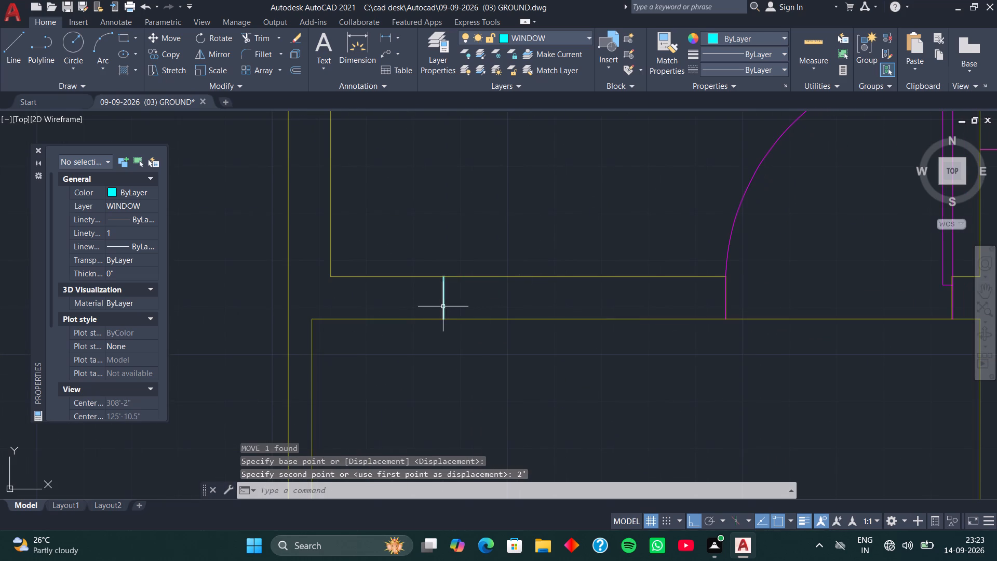
left_click(443, 306)
type("CO")
key("space")
left_click(443, 318)
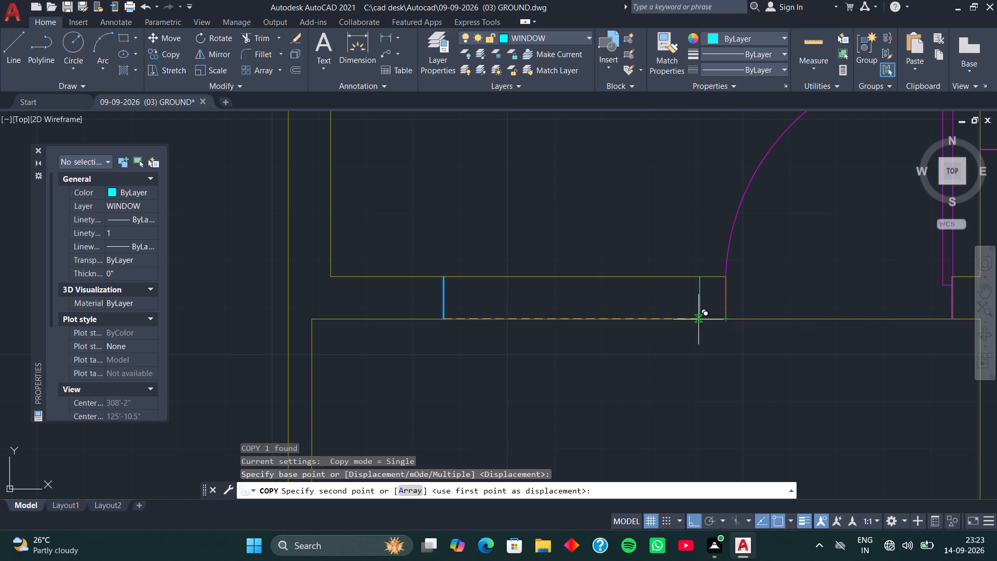
type("2'6")
key("Return")
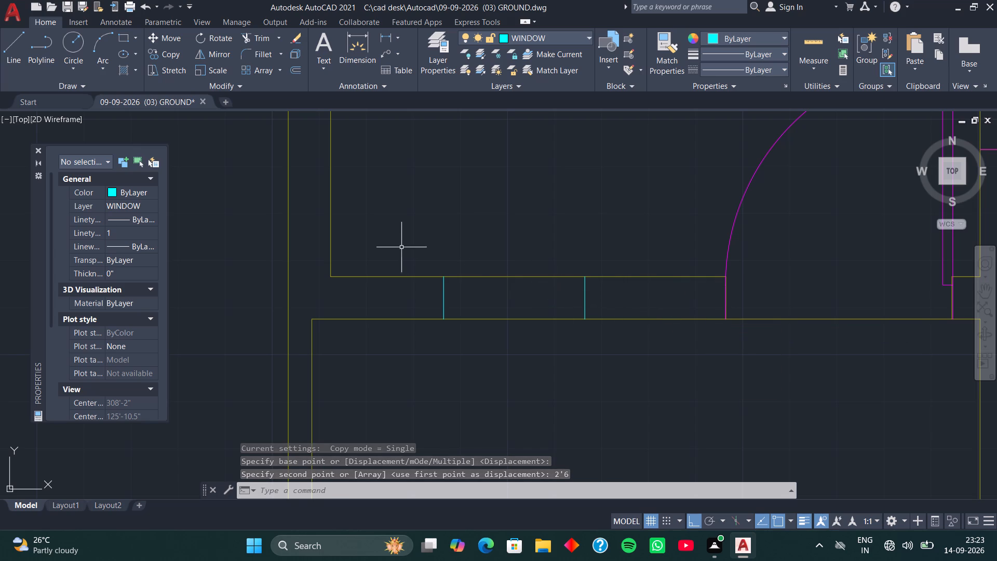
Draw a 9" line from the same room's inner southwest corner straight west across the outer west wall.
middle_click_drag(397, 247, 492, 268)
key("l")
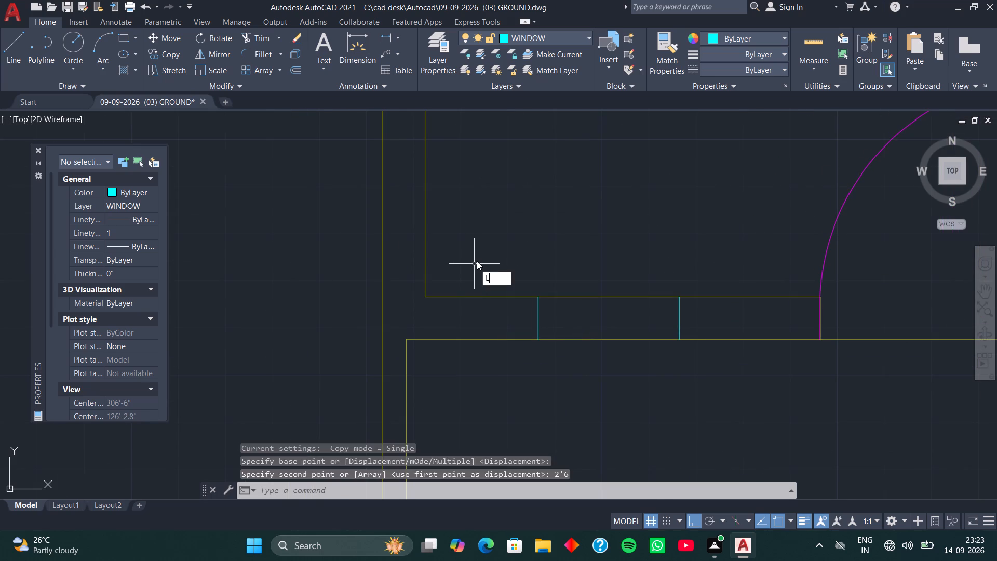
key("space")
left_click(423, 296)
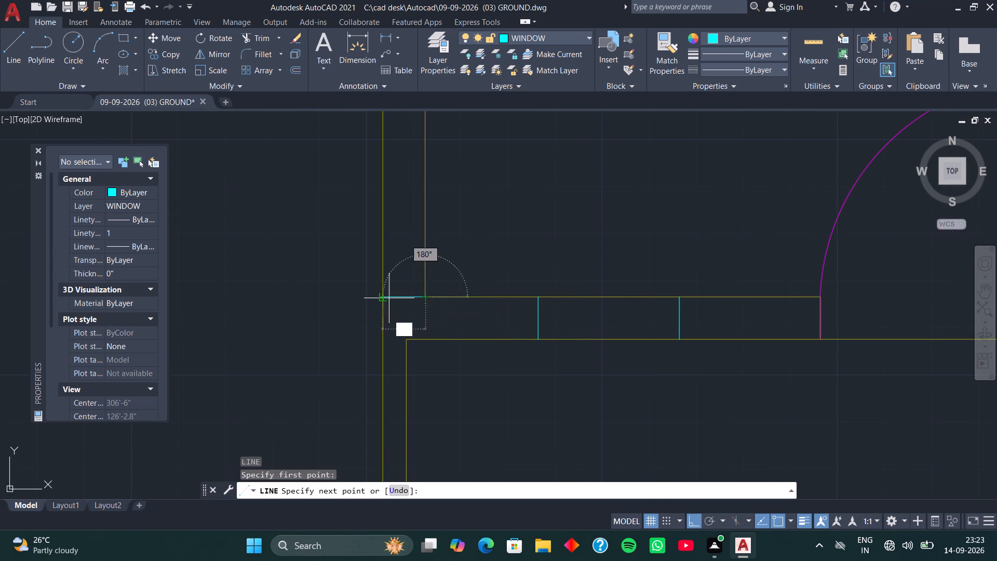
left_click(383, 297)
key("space")
Move the new west wall line 4' north along the wall.
left_click(386, 297)
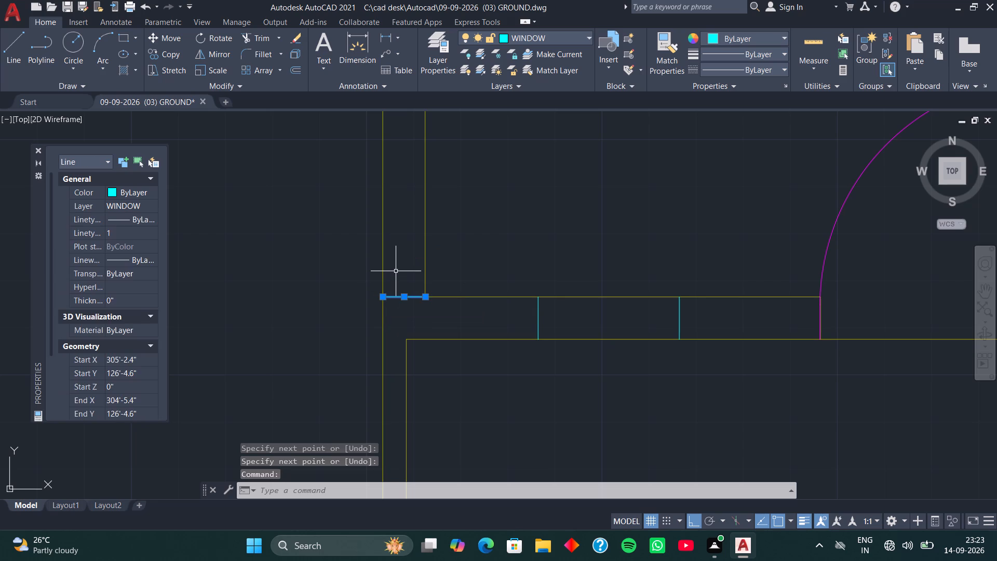
type("M")
key("space")
left_click_drag(424, 297, 424, 294)
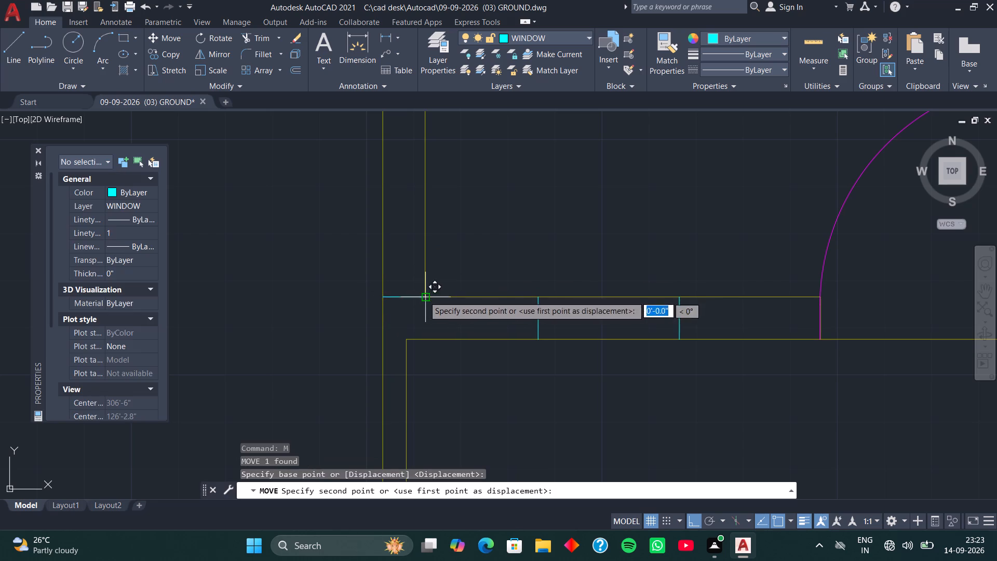
left_click_drag(424, 294, 424, 290)
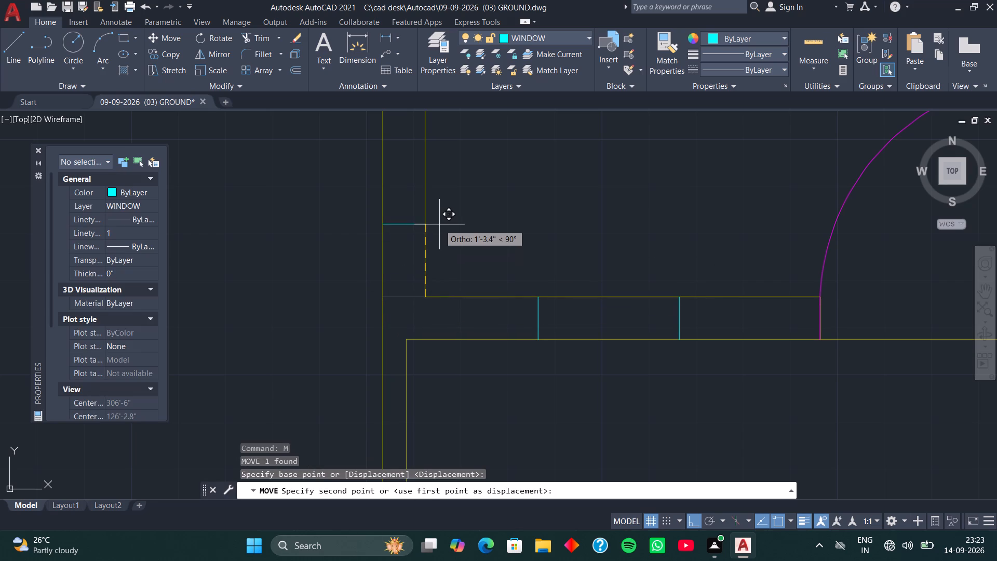
scroll(426, 178, "down", 2)
middle_click_drag(425, 173, 372, 314)
middle_click_drag(380, 277, 376, 351)
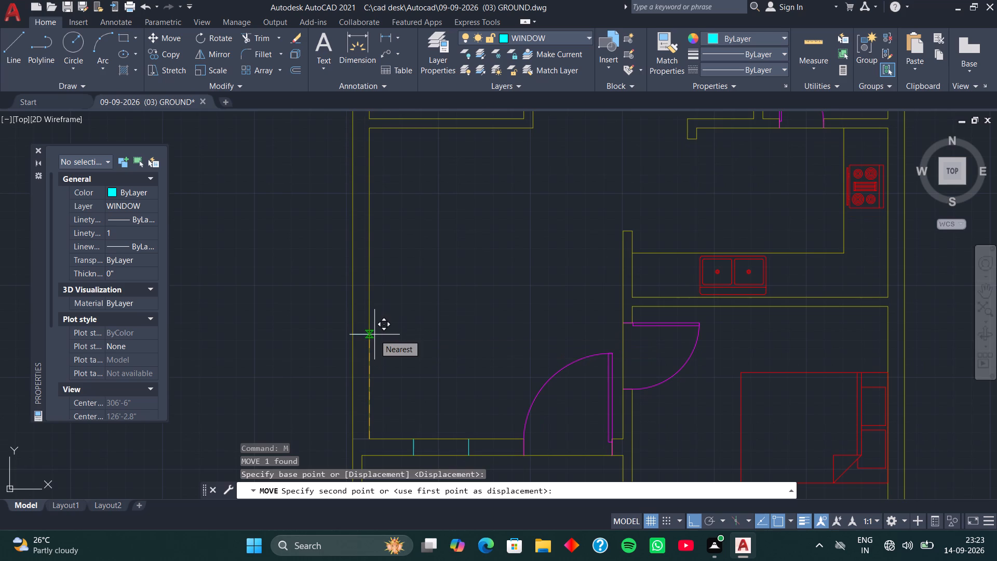
type("4'")
key("Return")
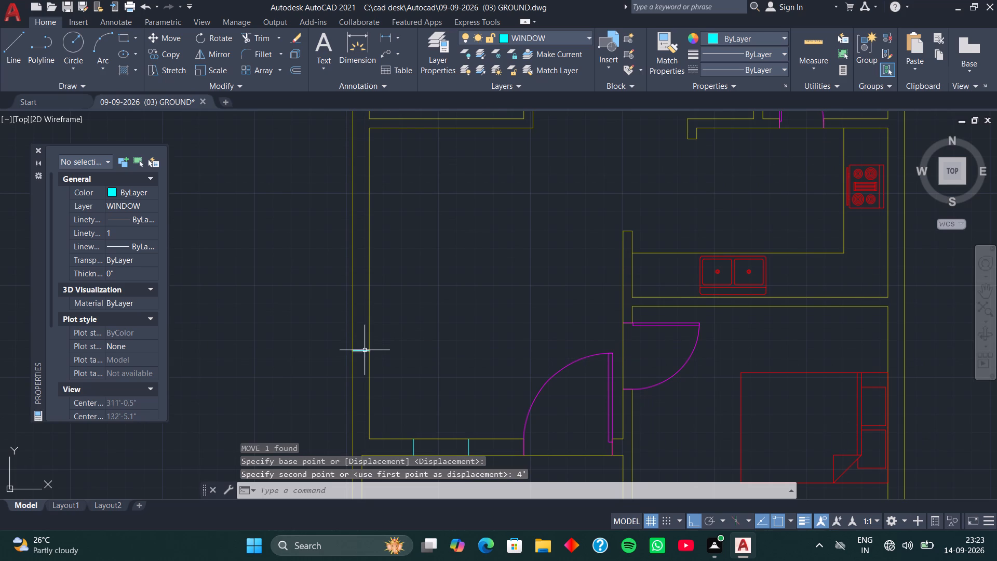
Copy the west wall window line 4' north to mark the other side of the opening.
left_click(365, 350)
key("c")
key("o")
key("space")
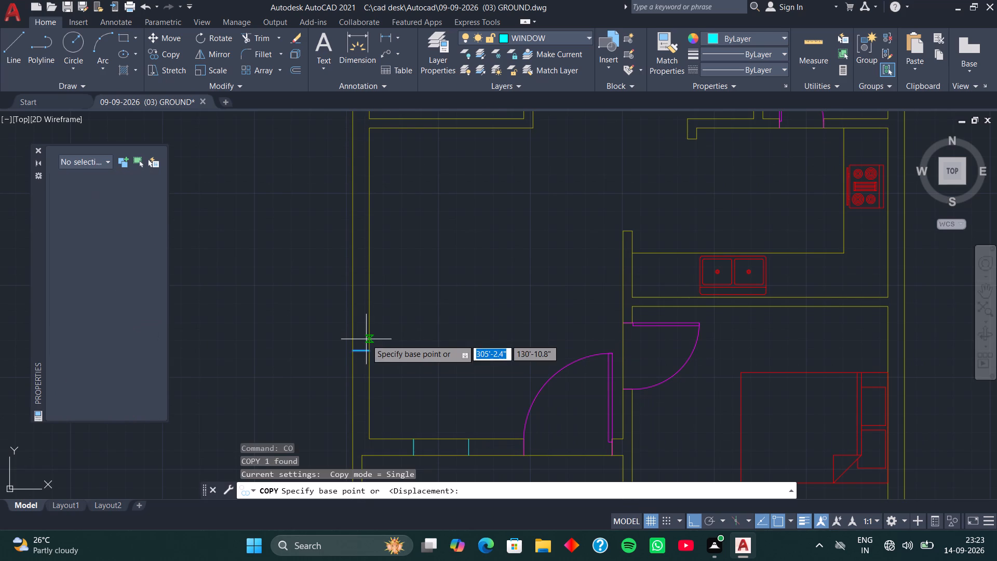
left_click_drag(369, 353, 369, 348)
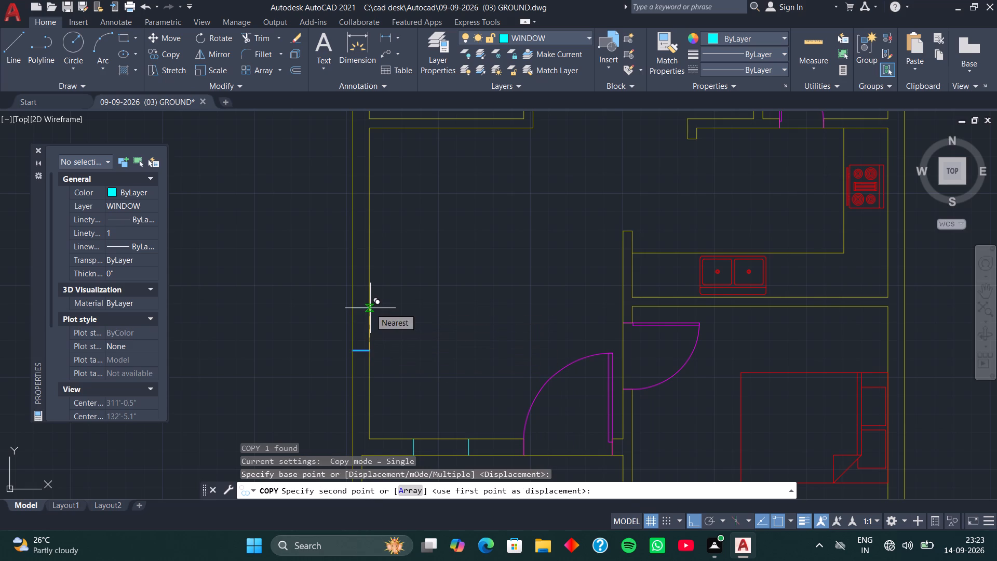
type("4'")
key("Return")
Move the northern line of the west wall window opening 1' north.
scroll(453, 300, "down", 1)
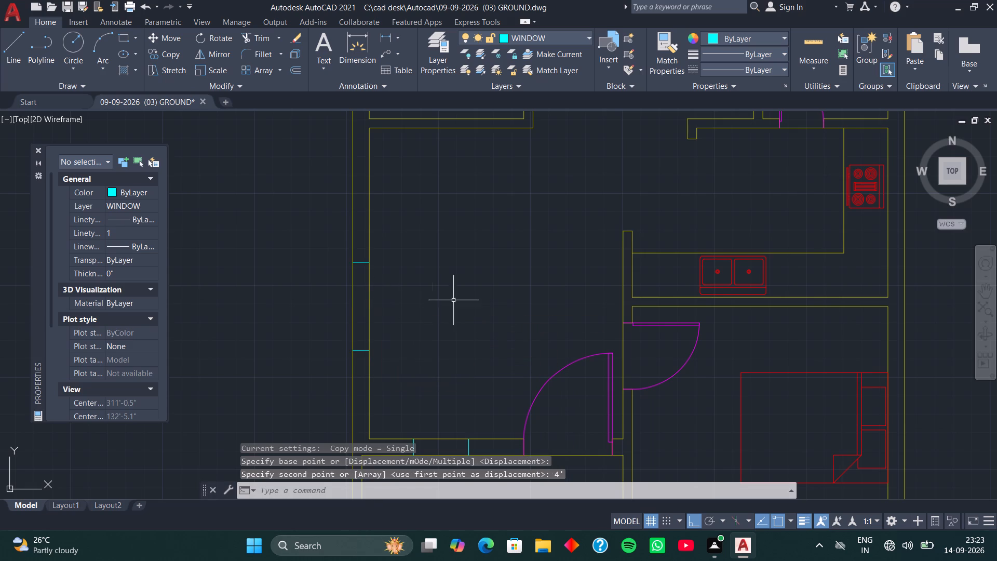
scroll(454, 300, "down", 1)
middle_click_drag(455, 298, 421, 275)
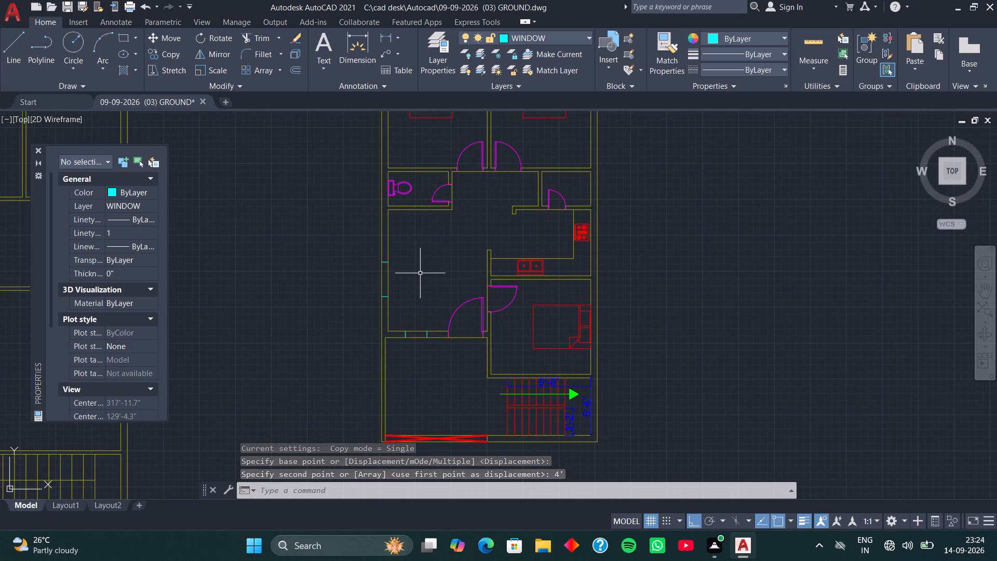
middle_click_drag(403, 288, 433, 282)
scroll(408, 258, "up", 1)
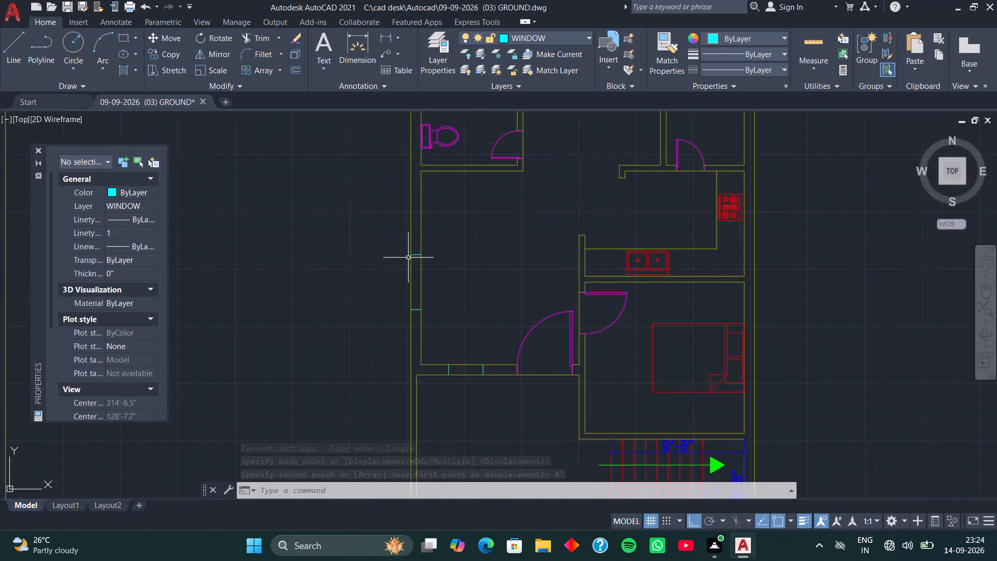
scroll(408, 258, "up", 3)
left_click(422, 243)
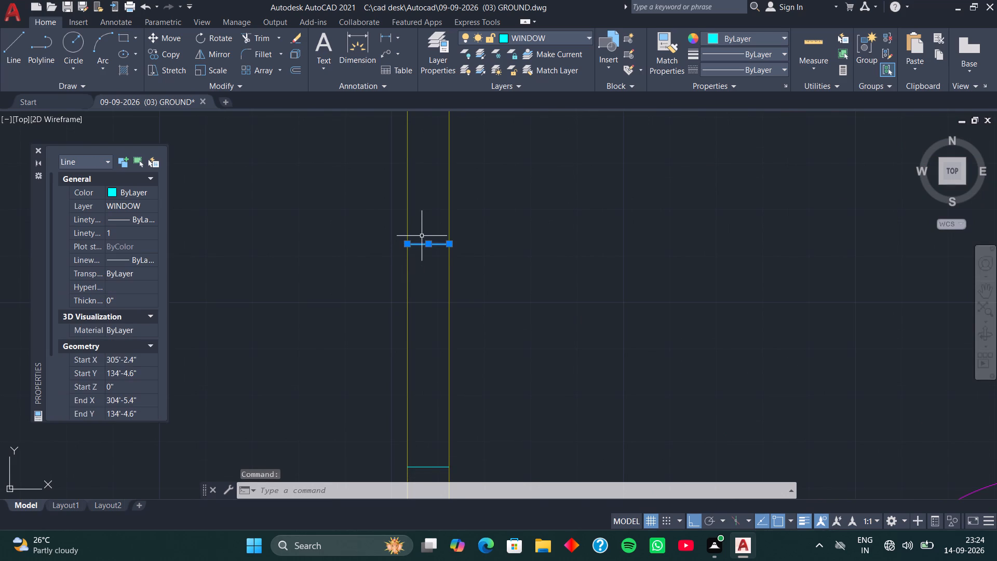
type("M")
key("space")
left_click_drag(448, 244, 449, 235)
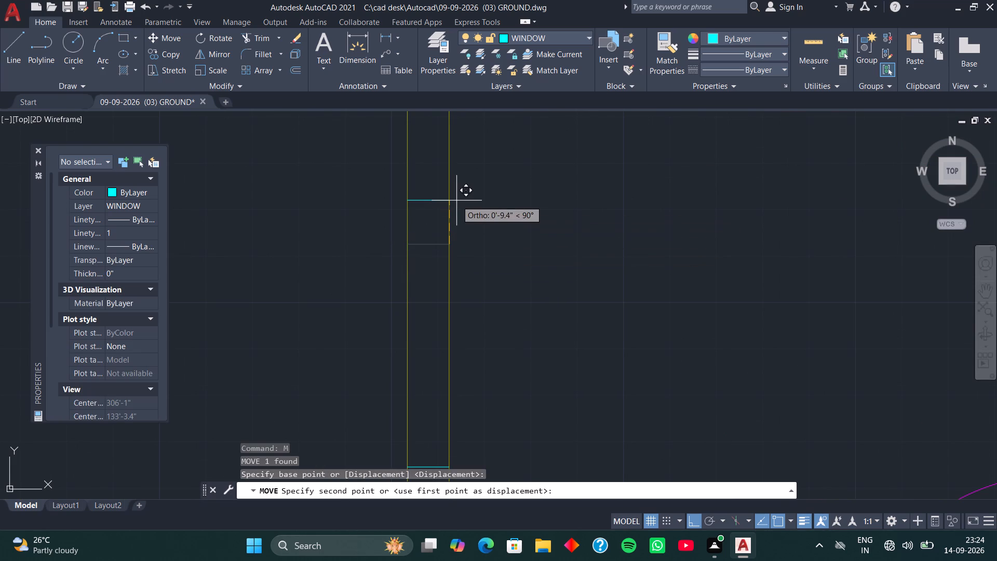
key("1")
key("apostrophe")
key("Return")
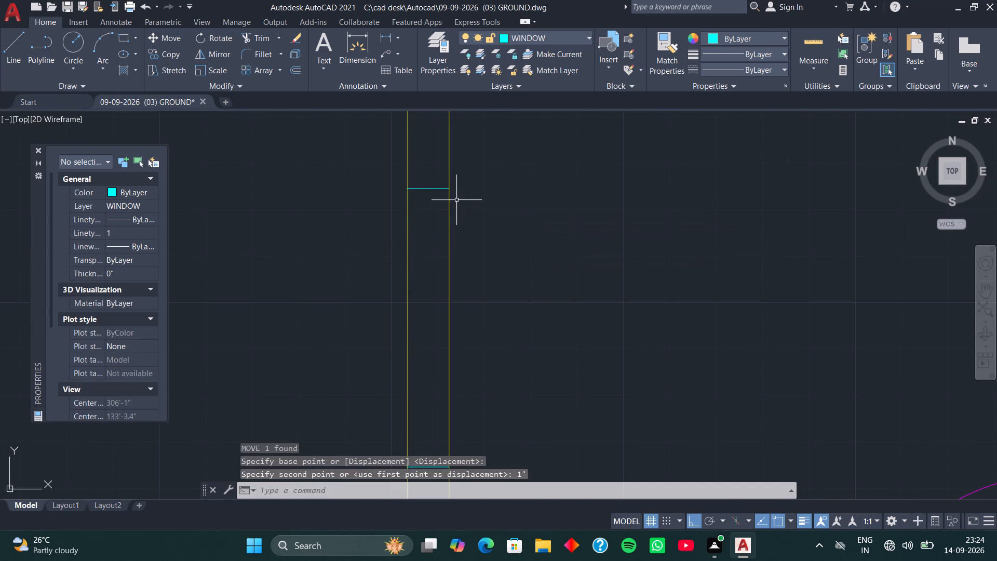
Move the southern line of the west wall window opening 1' north.
scroll(475, 224, "down", 3)
middle_click_drag(524, 310, 504, 259)
left_click(449, 233)
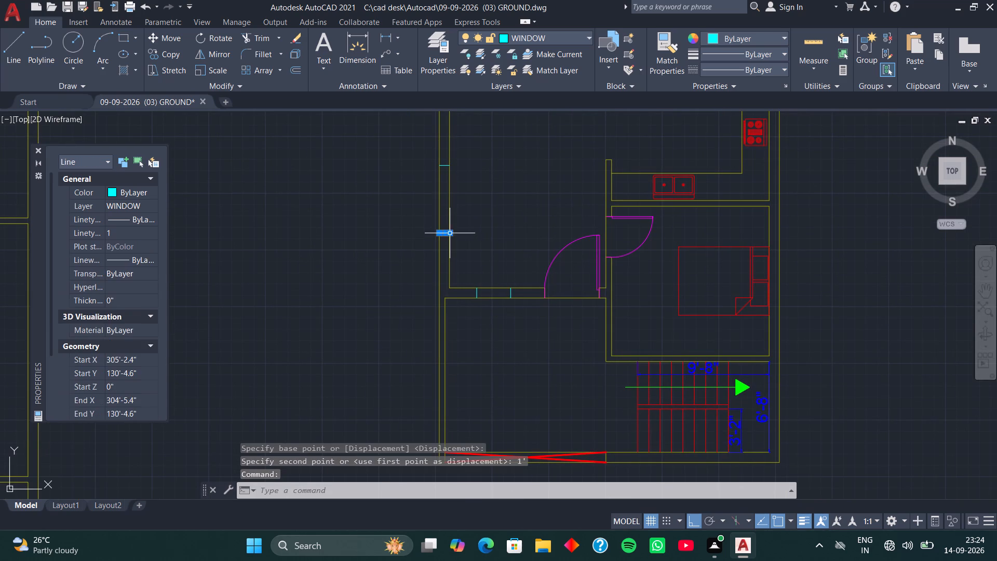
scroll(446, 235, "up", 3)
type("M")
key("space")
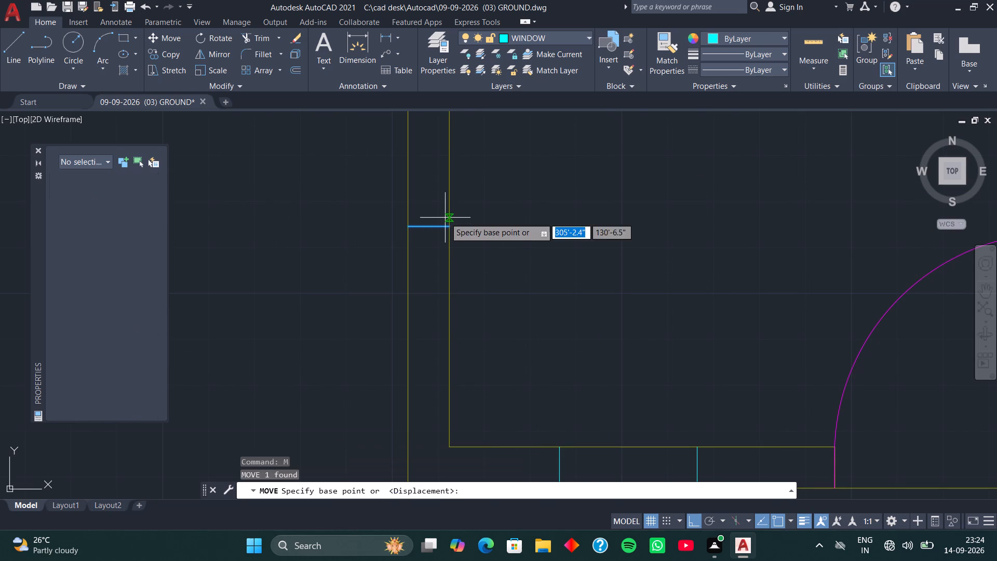
left_click_drag(448, 228, 448, 216)
key("1")
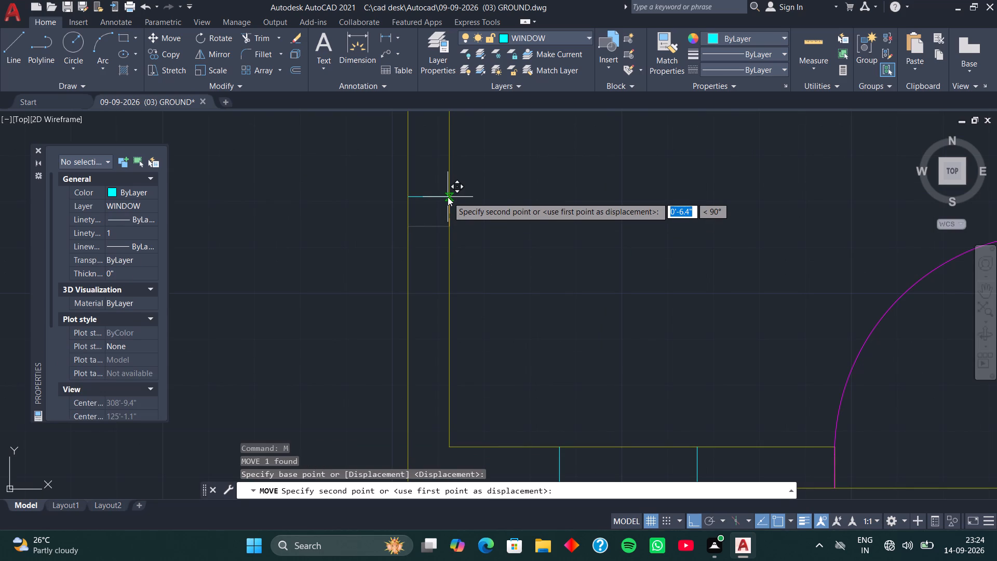
key("apostrophe")
key("Return")
Draw a 9" line from the toilet's inner southwest corner straight west across the outer wall.
scroll(448, 197, "down", 2)
scroll(517, 207, "down", 1)
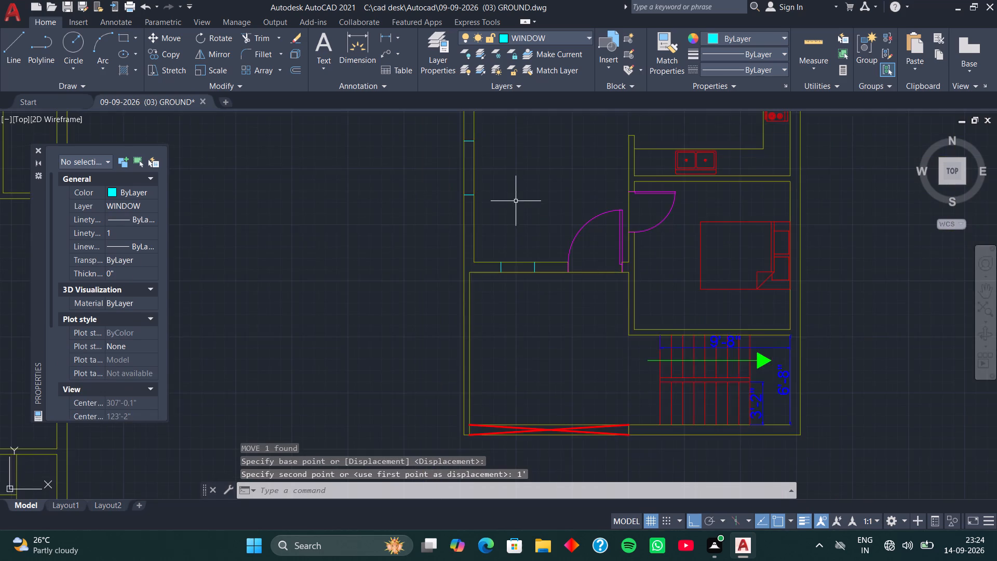
middle_click_drag(514, 197, 469, 289)
middle_click_drag(475, 245, 437, 265)
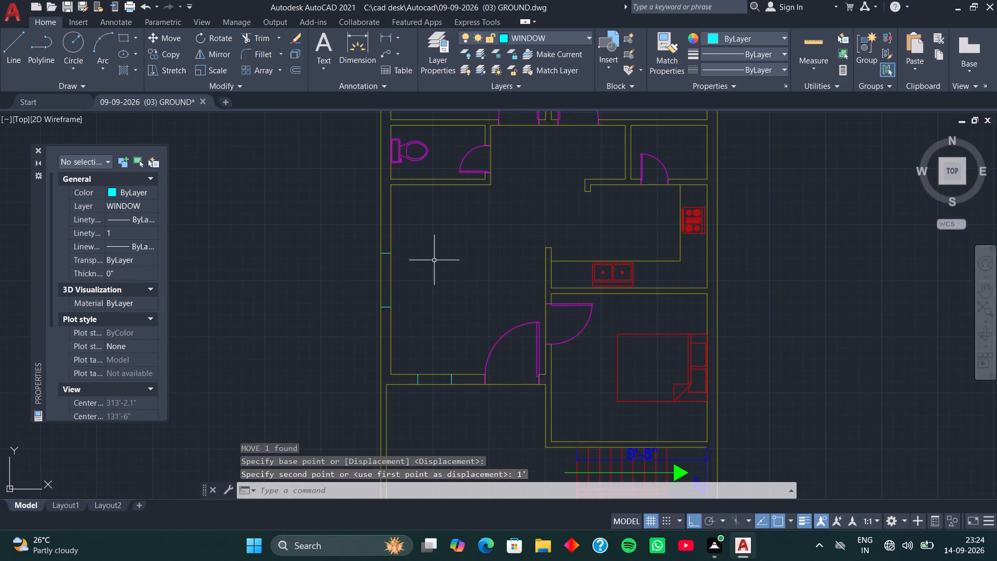
middle_click_drag(428, 234, 447, 303)
scroll(401, 265, "up", 3)
middle_click_drag(404, 230, 390, 322)
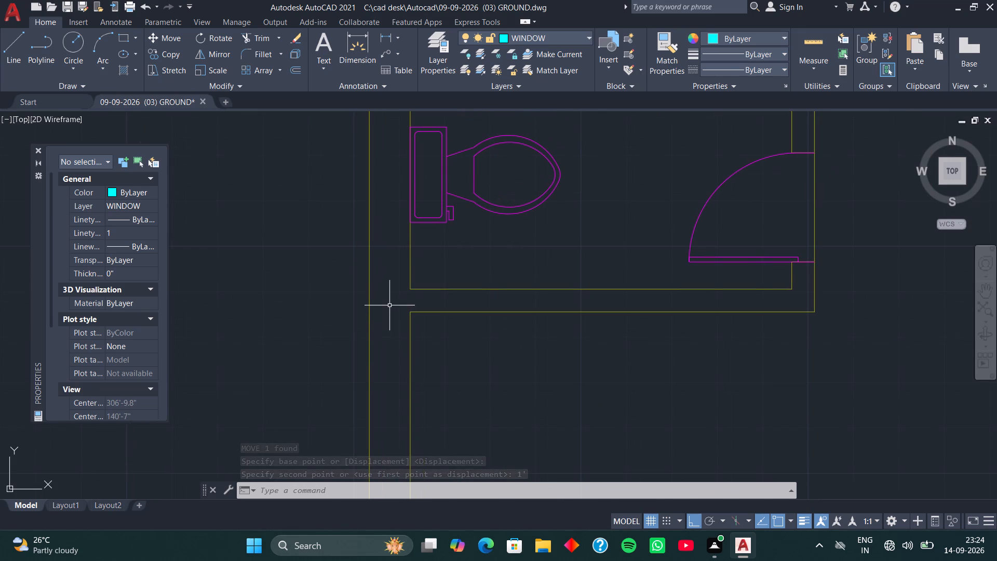
type("L")
key("space")
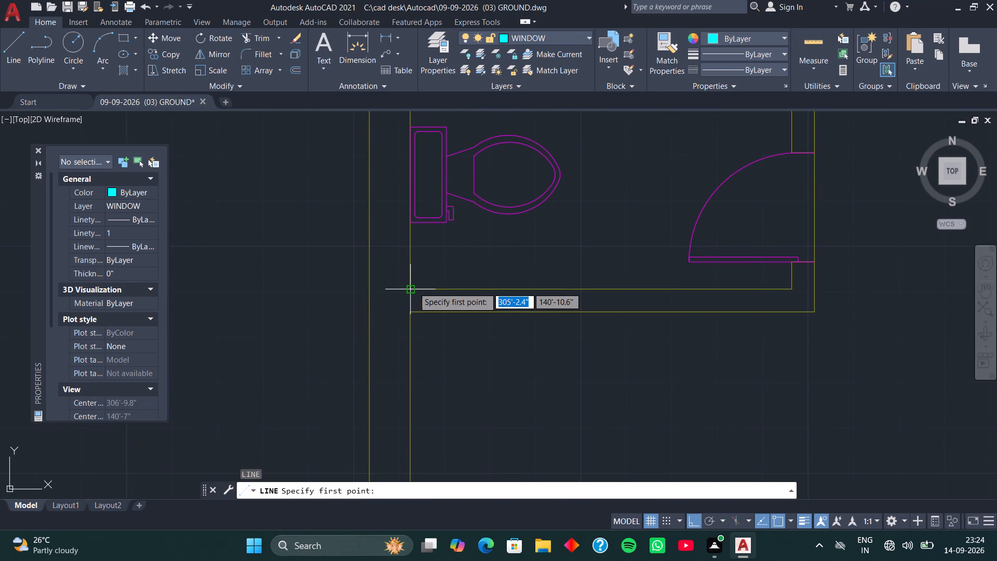
left_click(414, 287)
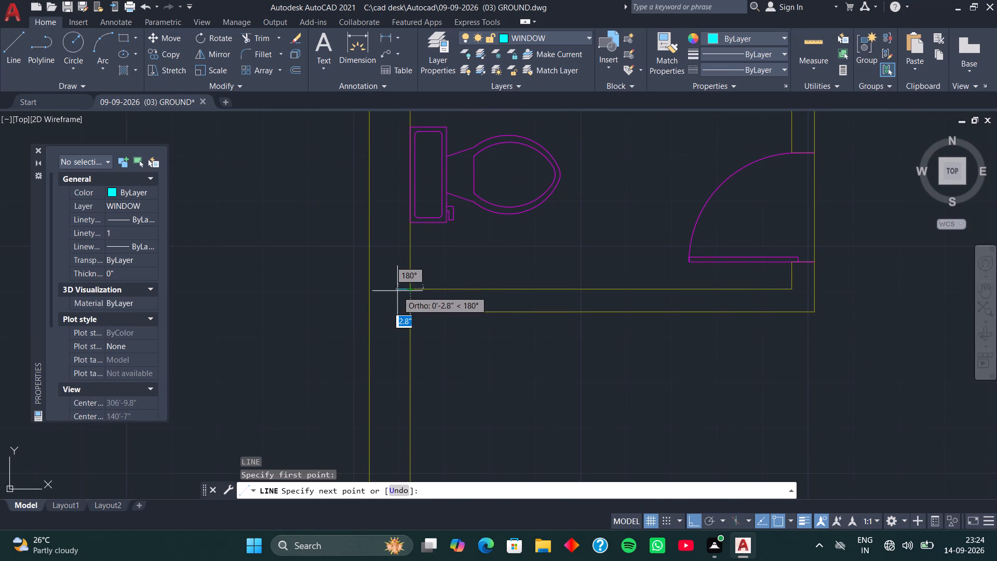
left_click(371, 291)
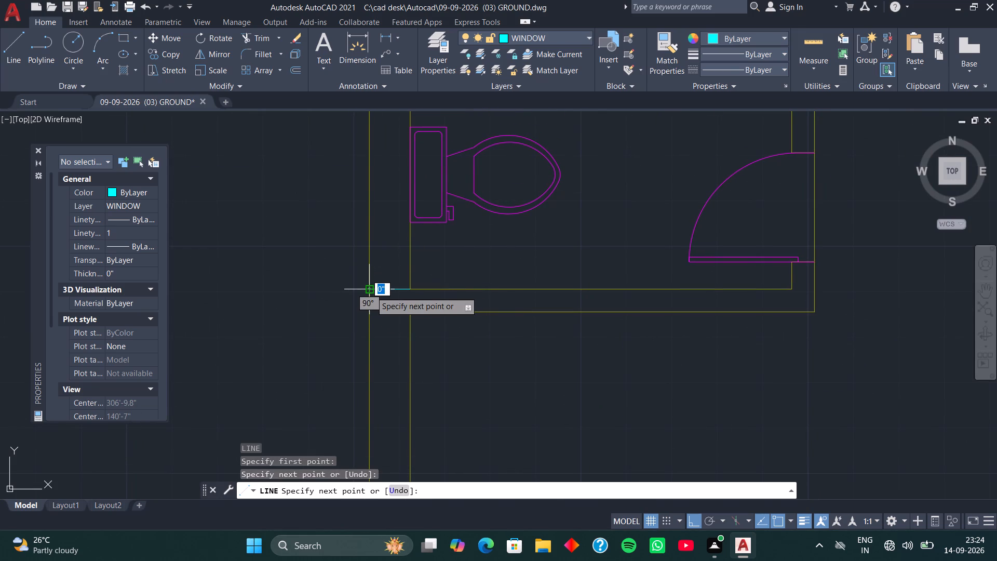
key("space")
Move the toilet's window line 1' north along the west wall.
left_click(380, 288)
type("M")
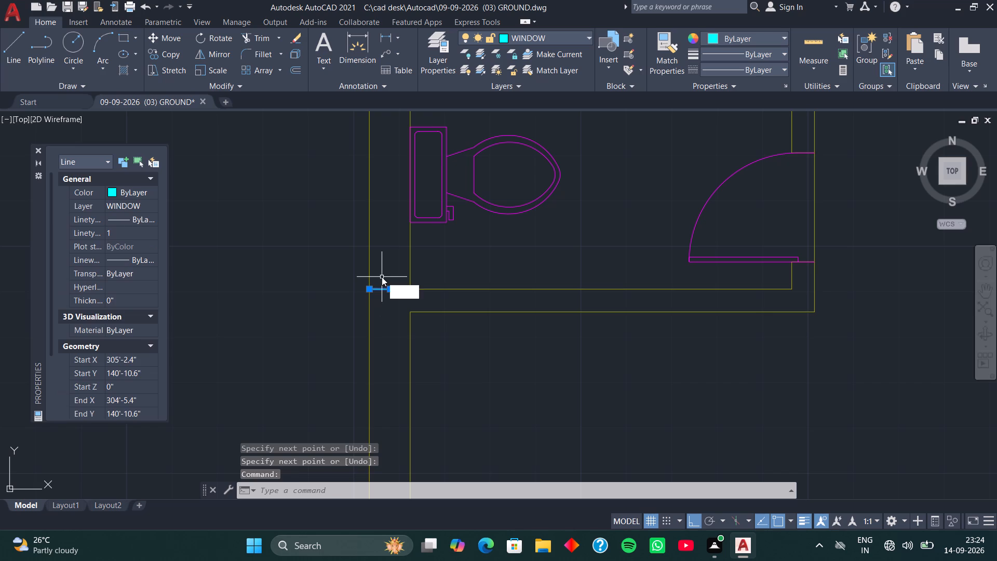
key("space")
left_click(411, 289)
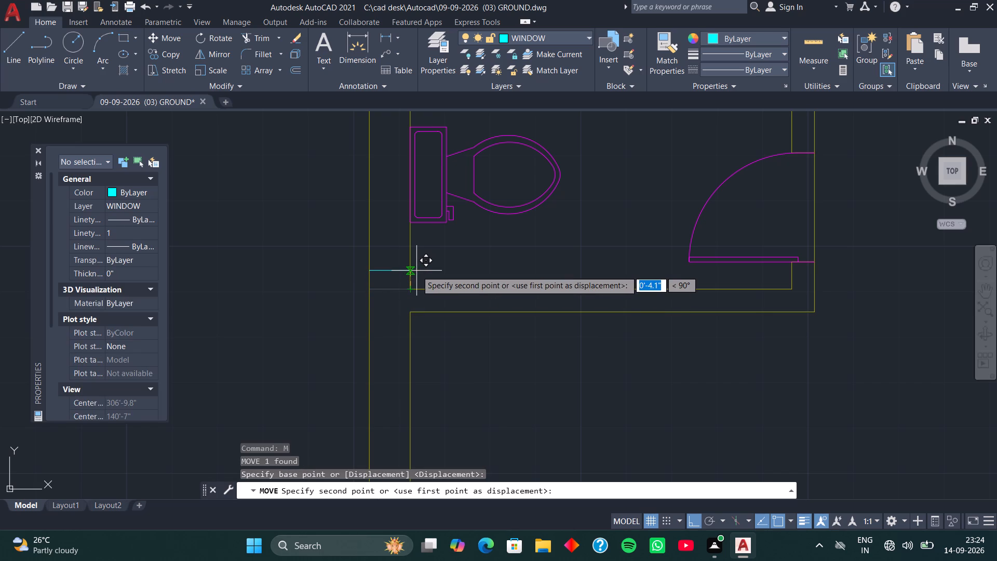
type("1'")
key("Return")
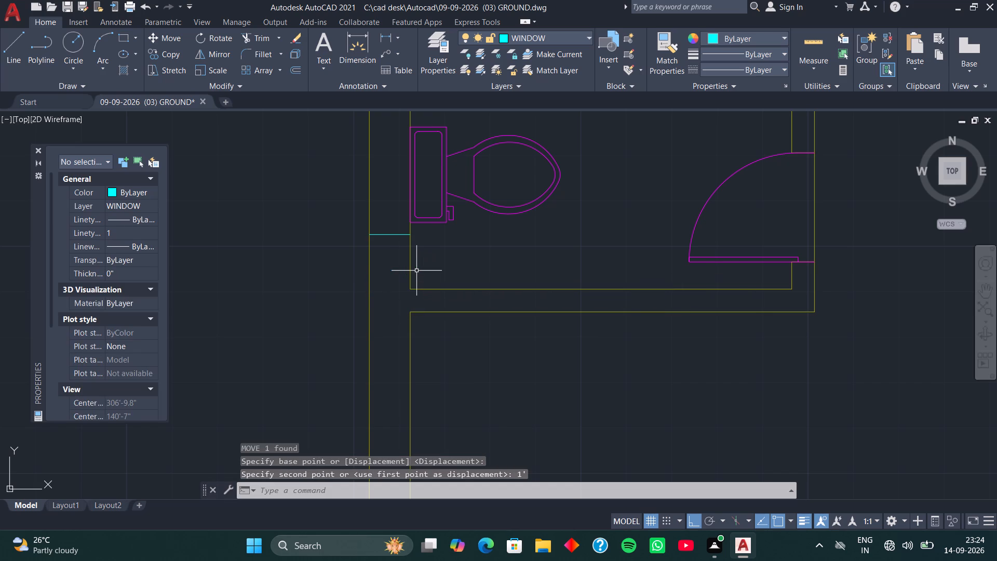
Copy the toilet's window line 2' north to mark the other side of its window opening.
left_click(386, 234)
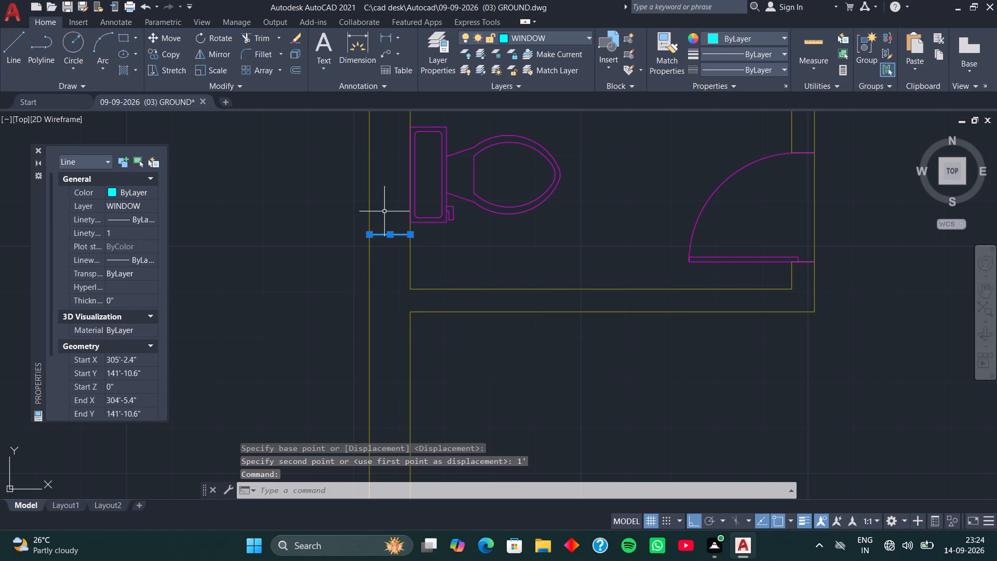
key("c")
key("o")
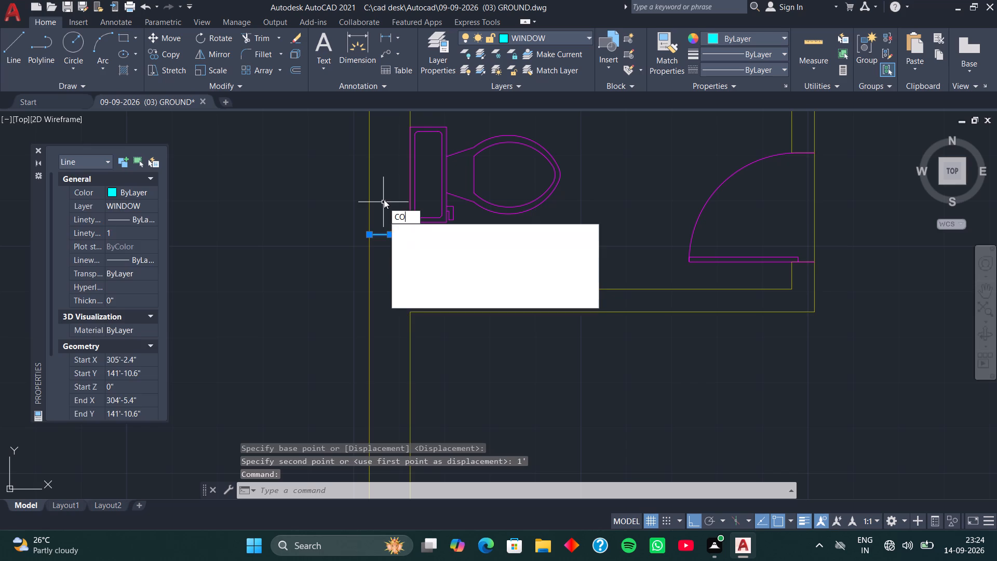
key("space")
left_click(410, 234)
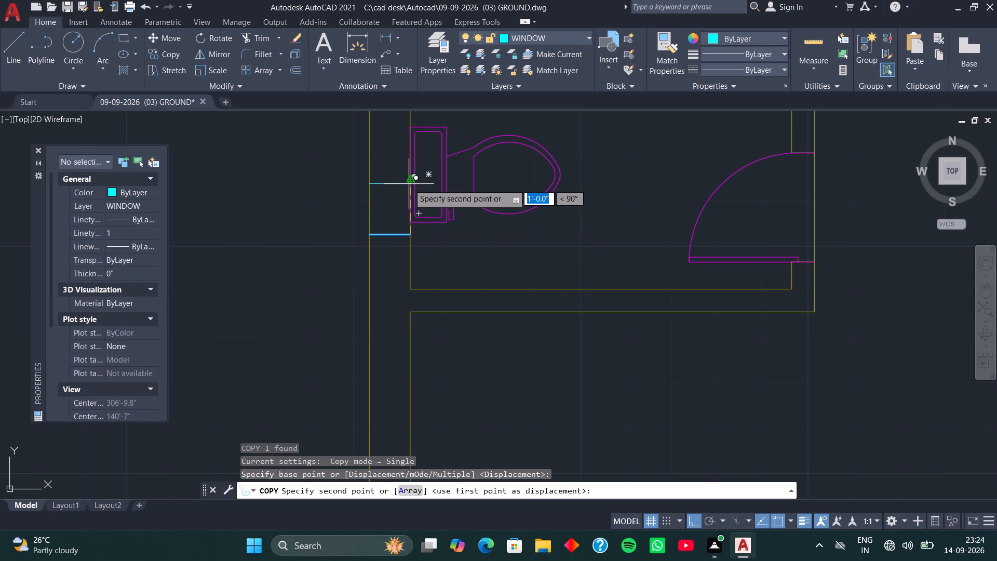
type("2'")
key("Return")
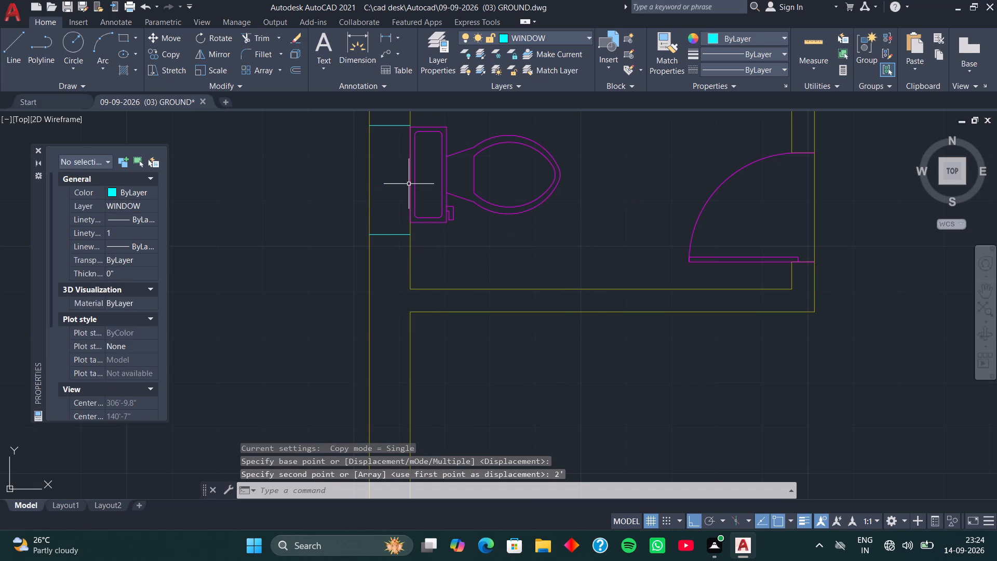
Draw a line straight west across the outer wall from the inner southwest corner of the room north of the toilet.
scroll(610, 249, "down", 1)
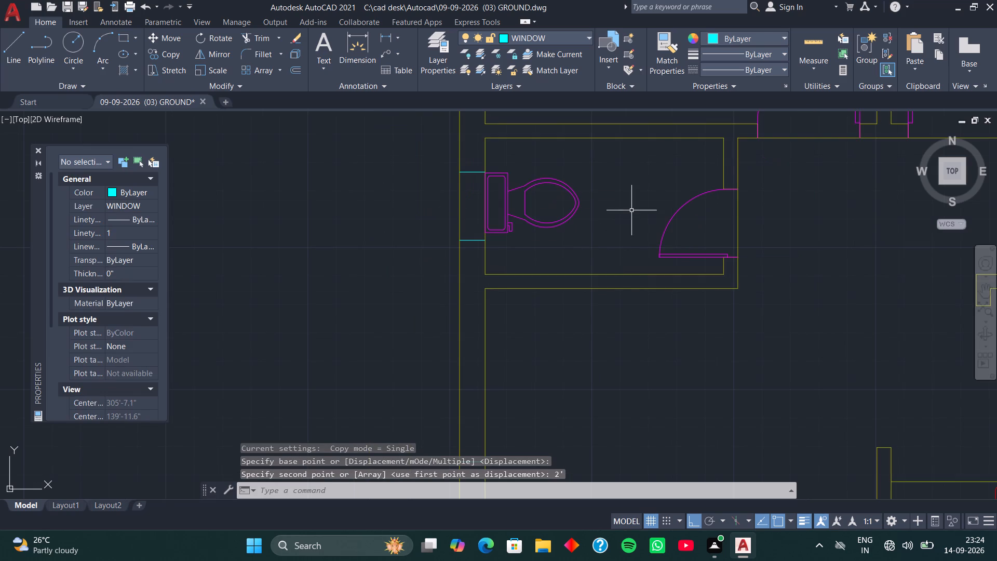
scroll(631, 210, "down", 1)
middle_click_drag(627, 196, 600, 343)
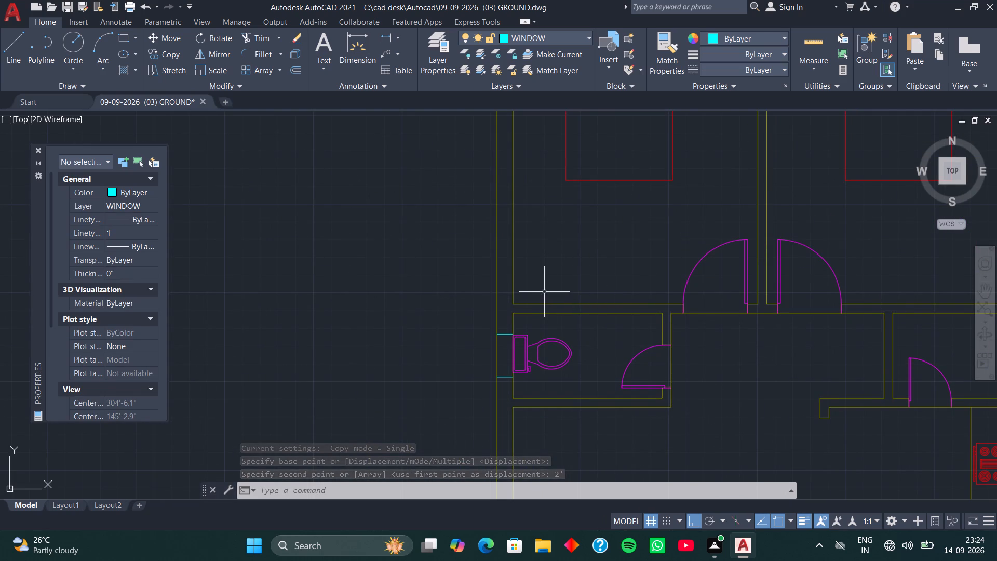
key("l")
key("space")
left_click(513, 302)
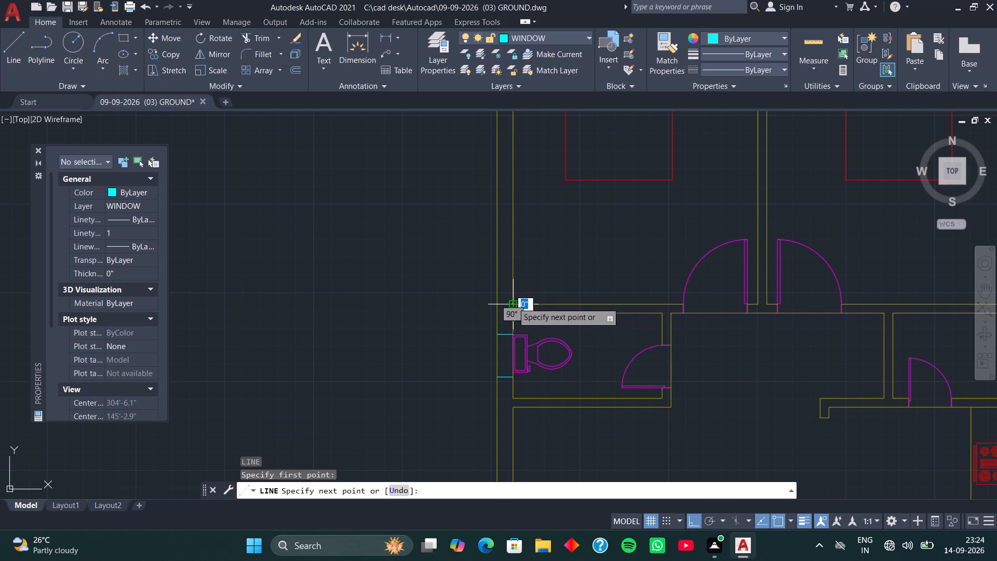
left_click(498, 303)
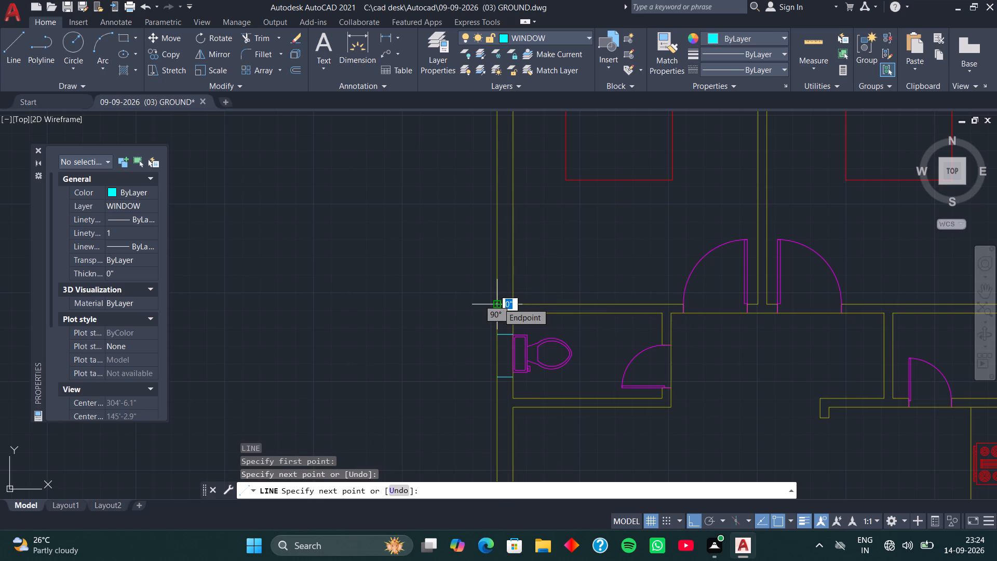
key("space")
Move the new window line 3' north along the west wall of the room north of the toilet.
scroll(503, 302, "up", 2)
left_click(503, 306)
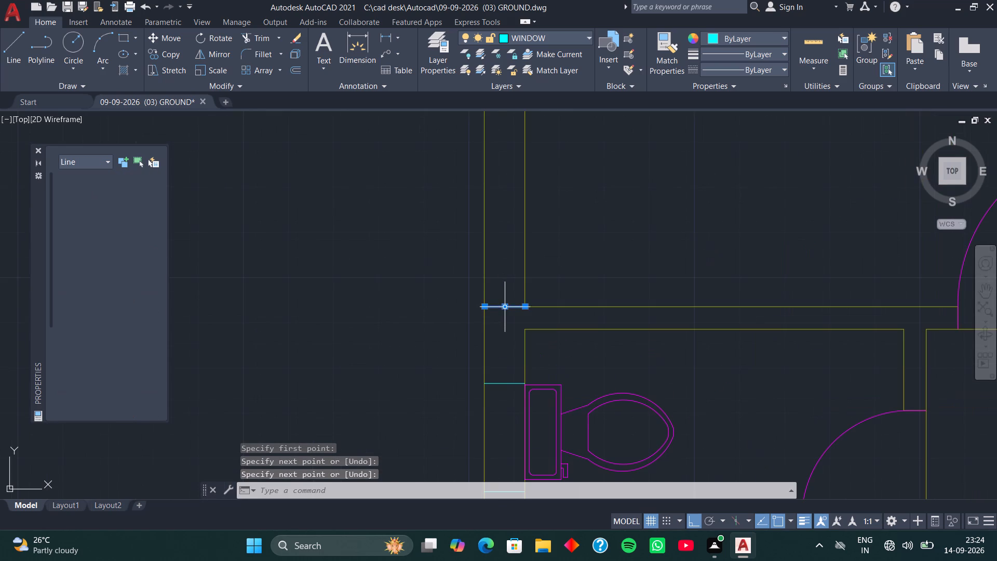
type("M")
key("space")
left_click(524, 309)
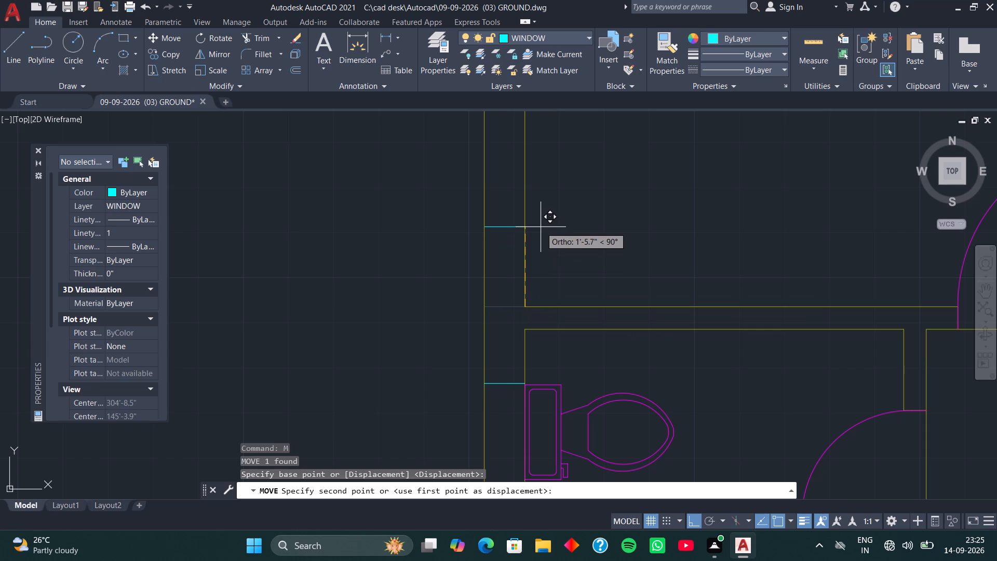
key("3")
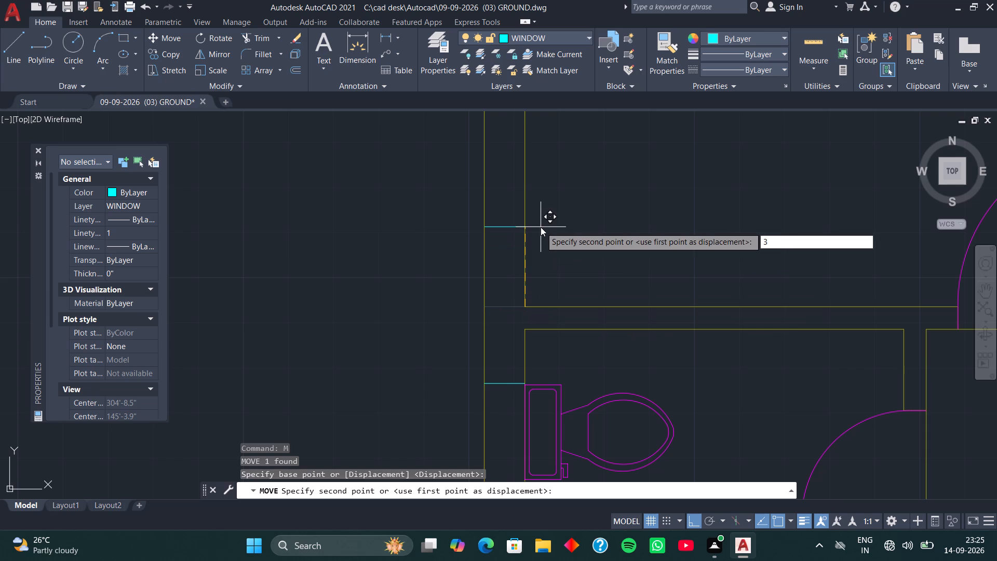
key("apostrophe")
key("Return")
Copy the window line in the west wall of the room north of the toilet to mark the opening's other side.
scroll(558, 226, "down", 1)
middle_click_drag(571, 197, 561, 220)
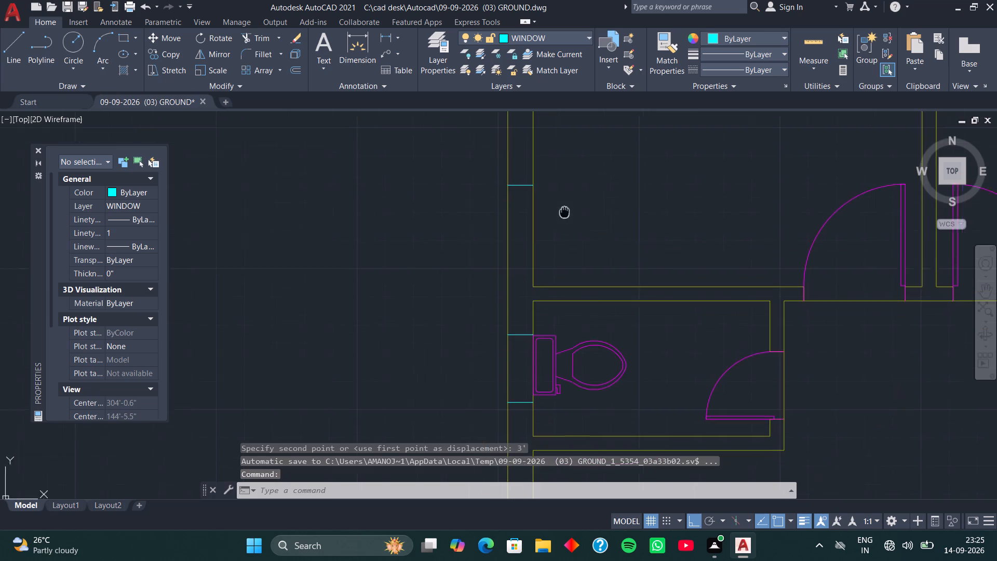
middle_click_drag(561, 220, 544, 274)
left_click(499, 252)
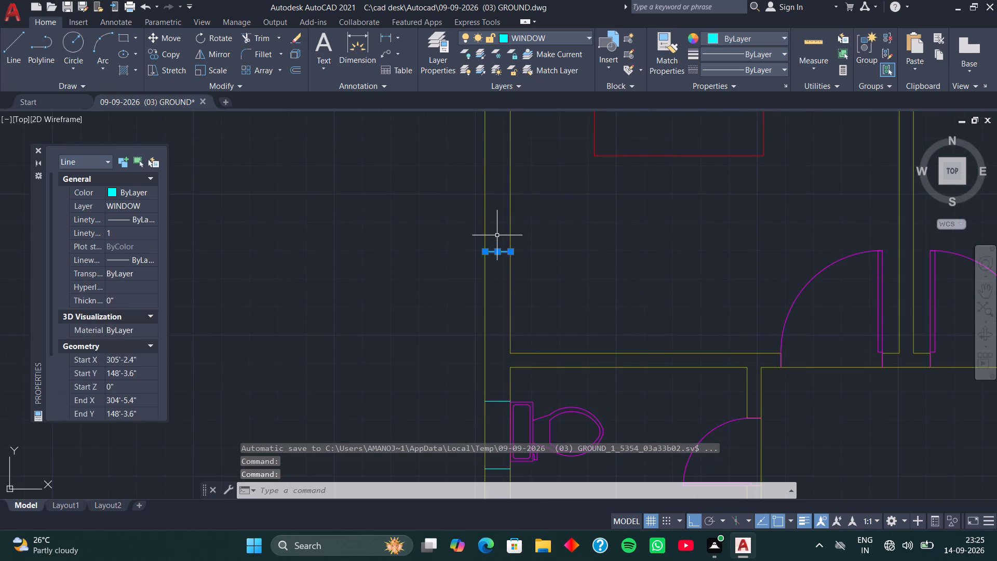
key("c")
key("o")
key("space")
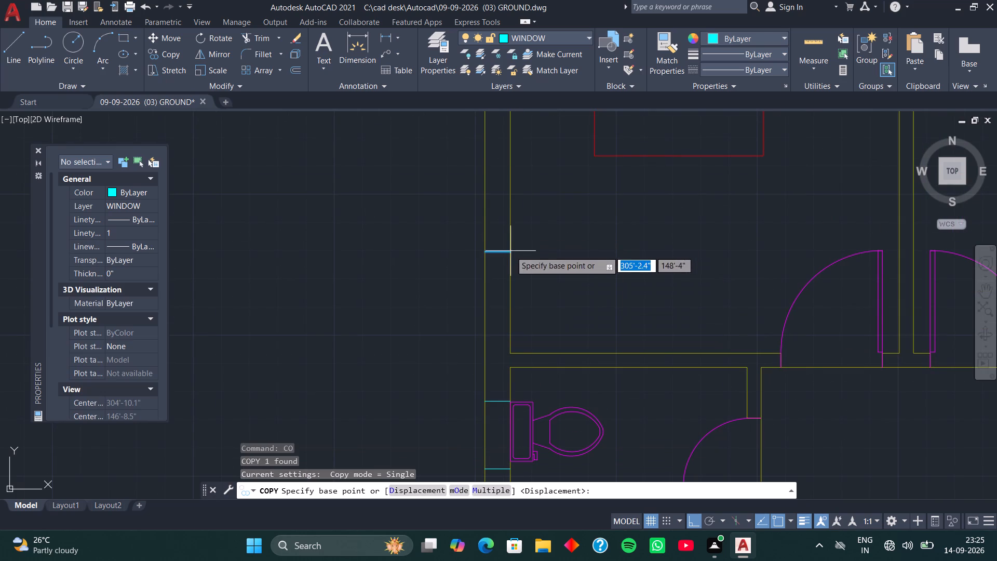
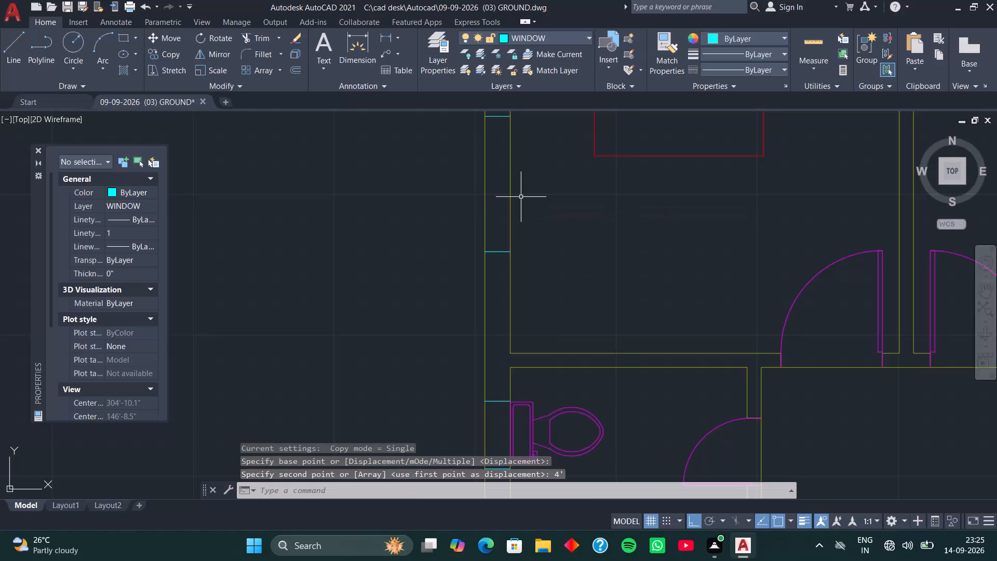
Move the northern window line in the northwest bedroom's west wall 1' north.
scroll(617, 208, "down", 2)
middle_click_drag(626, 214, 556, 286)
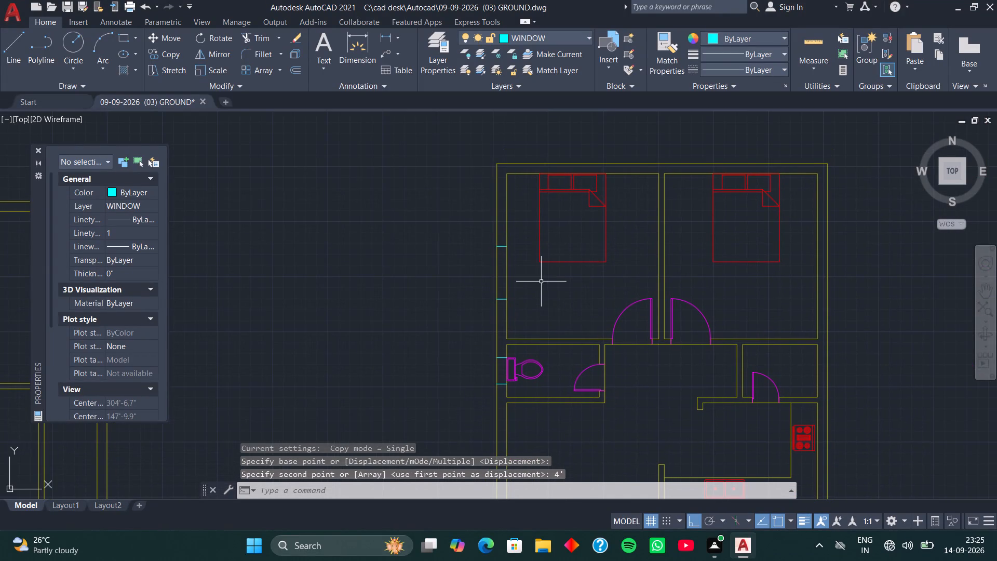
middle_click_drag(540, 280, 556, 280)
scroll(524, 263, "up", 2)
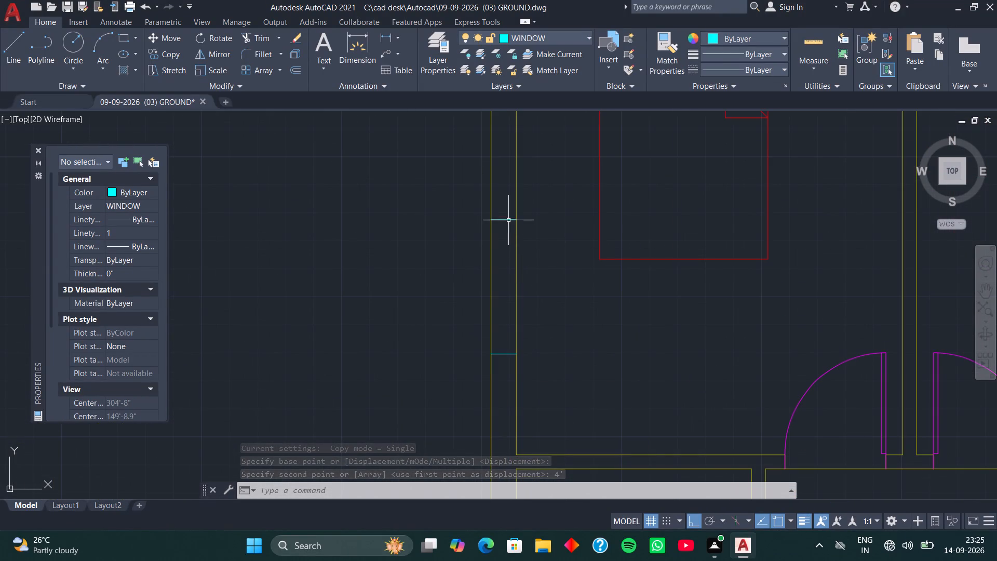
left_click(508, 220)
key("m")
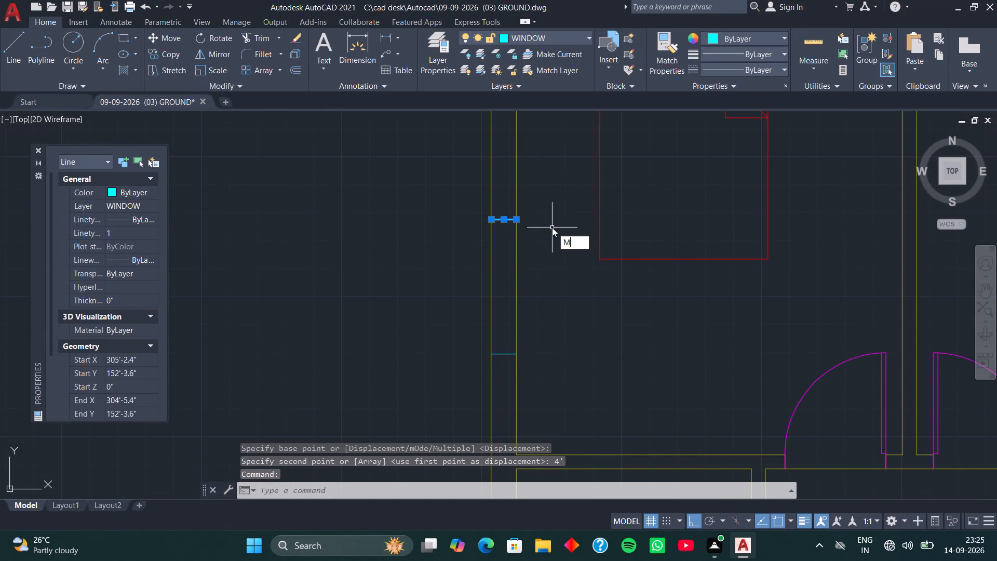
key("space")
left_click(516, 220)
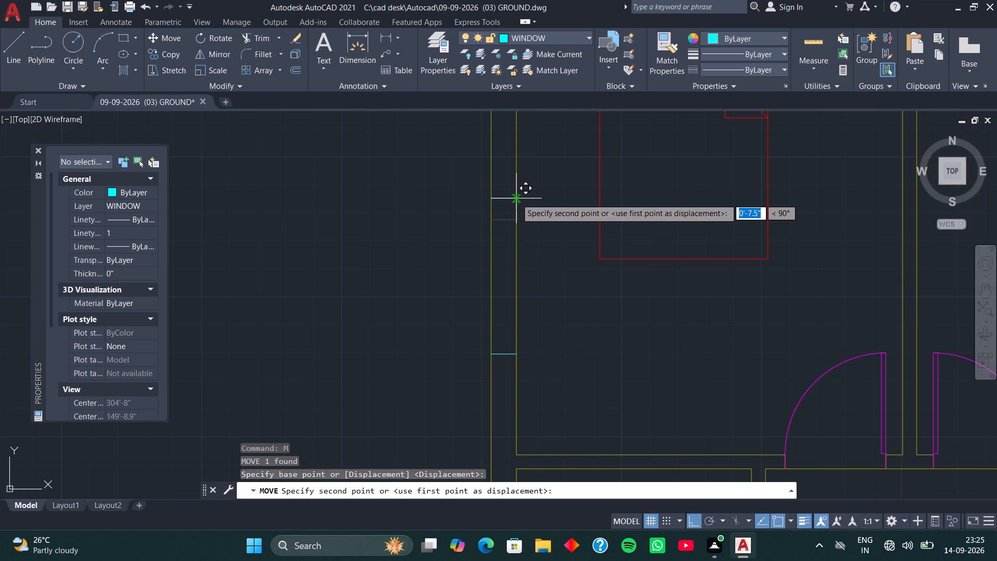
key("1")
key("apostrophe")
key("Return")
Copy both window lines of the northwest bedroom straight east onto the outer east wall of the northeast bedroom.
scroll(522, 199, "down", 2)
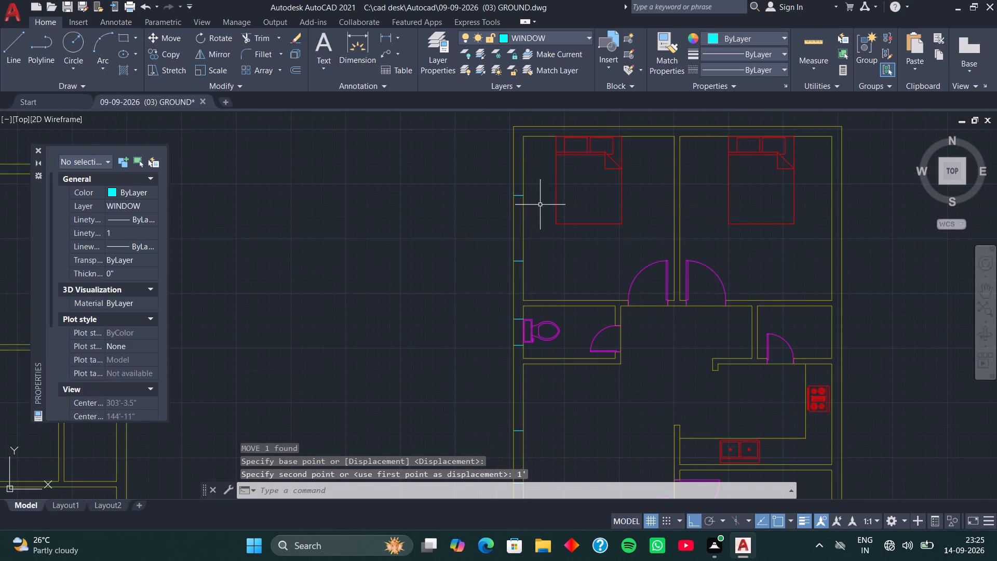
middle_click_drag(559, 264, 555, 258)
middle_click_drag(584, 258, 560, 255)
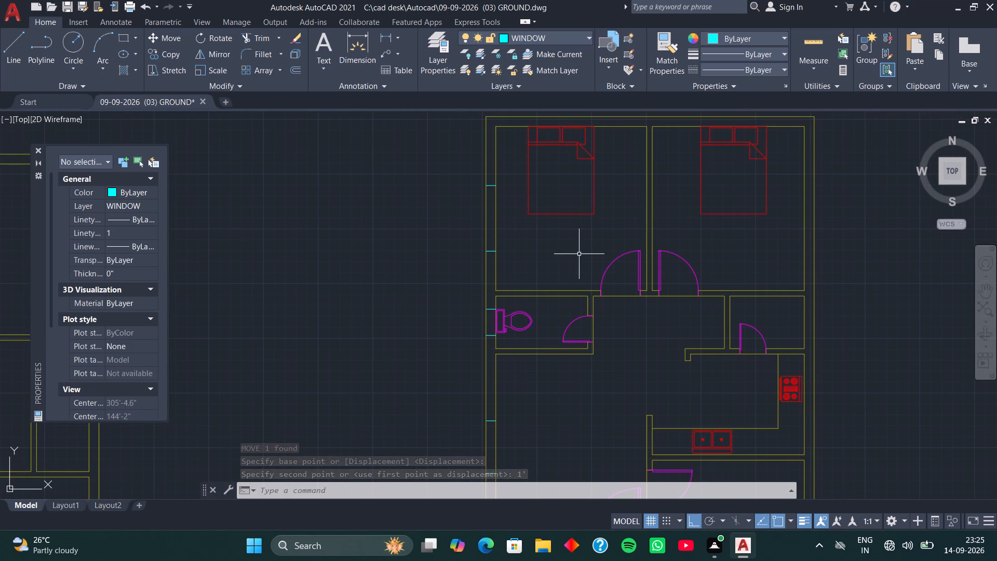
left_click(493, 251)
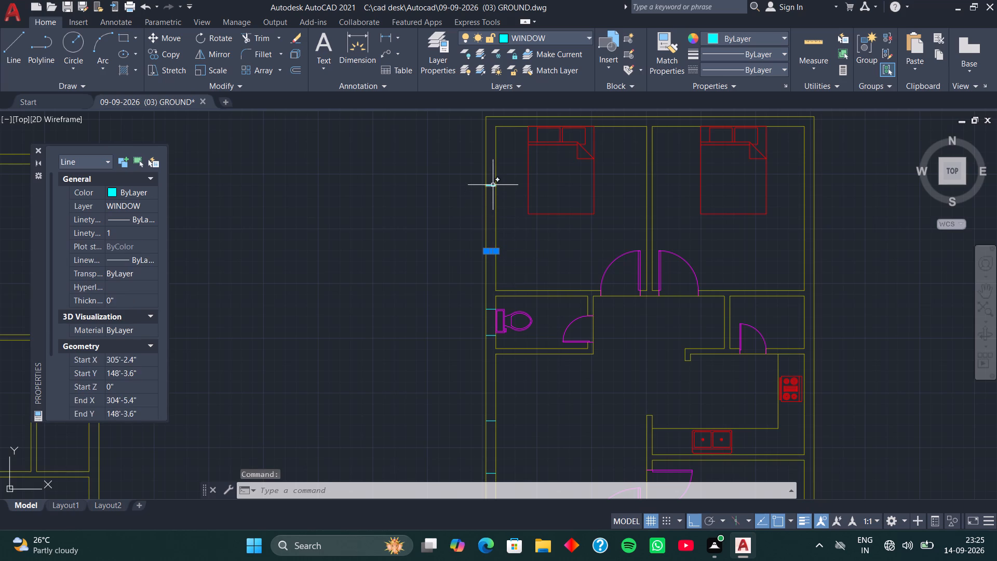
left_click(493, 184)
key("c")
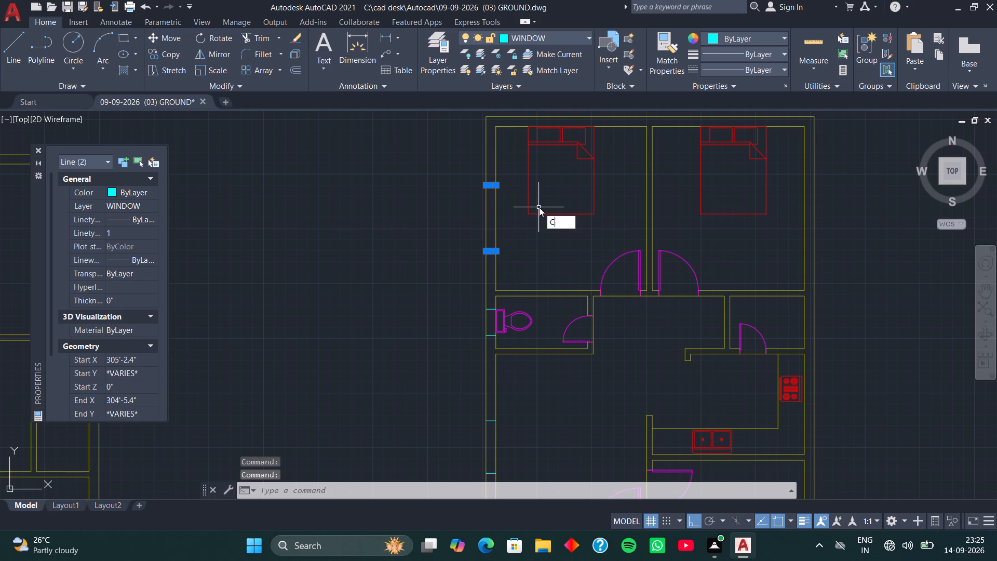
key("o")
key("space")
left_click(494, 252)
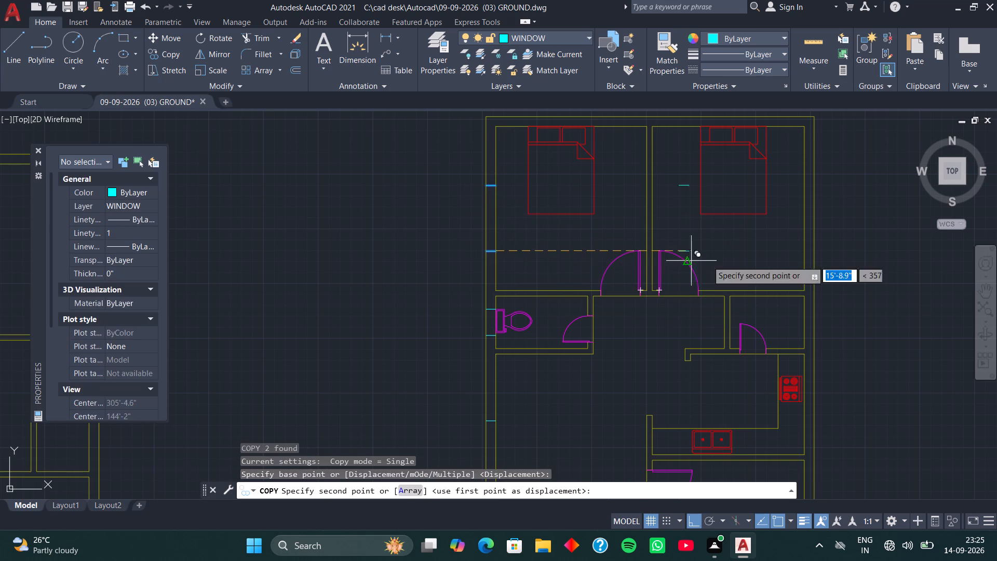
middle_click_drag(756, 259, 559, 250)
scroll(612, 248, "up", 3)
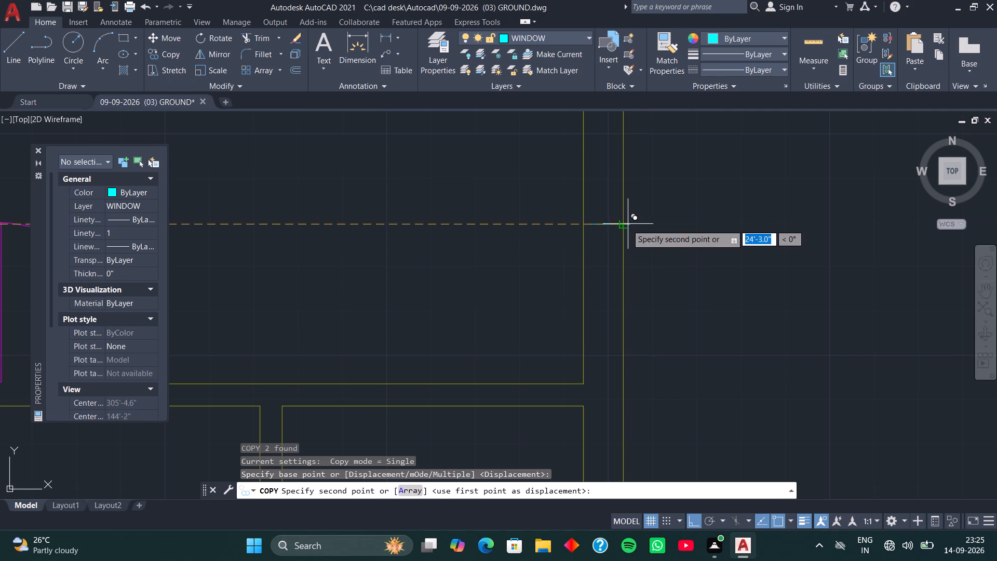
left_click(626, 225)
Draw a line straight east across the outer wall from the inner southeast corner of the small room north of the kitchen.
scroll(667, 229, "down", 3)
middle_click_drag(666, 261, 642, 233)
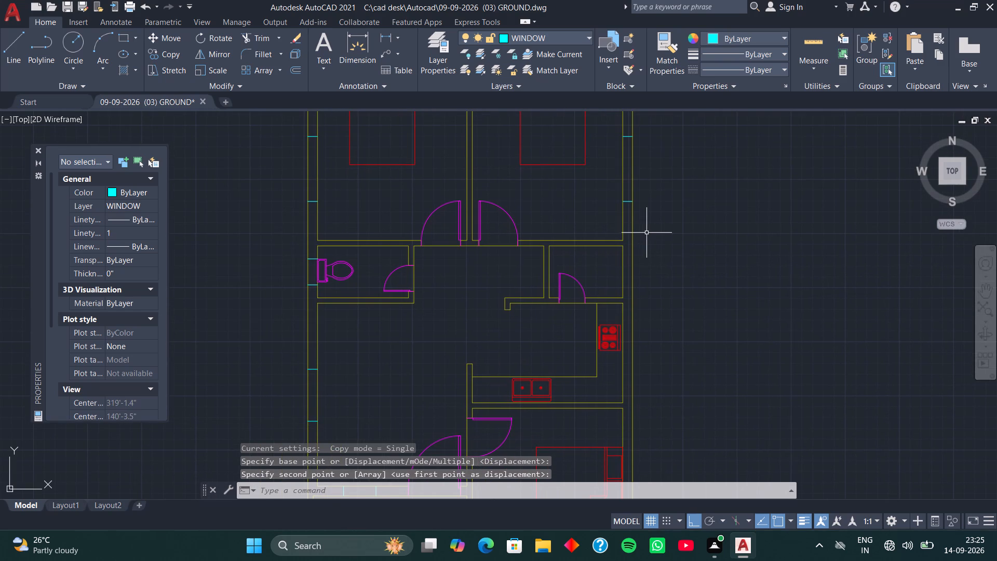
middle_click_drag(621, 280, 584, 232)
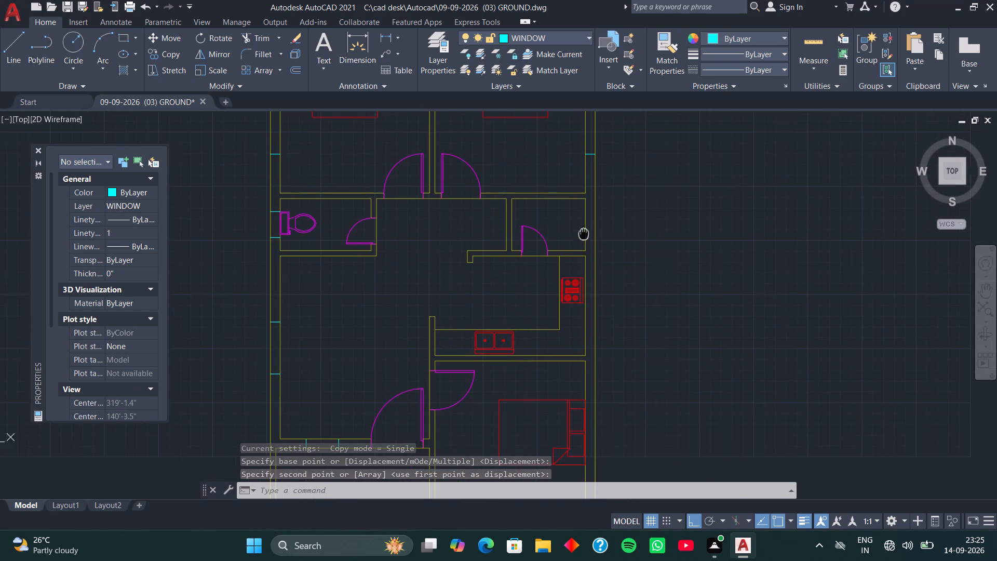
scroll(592, 243, "up", 3)
middle_click_drag(590, 267, 590, 314)
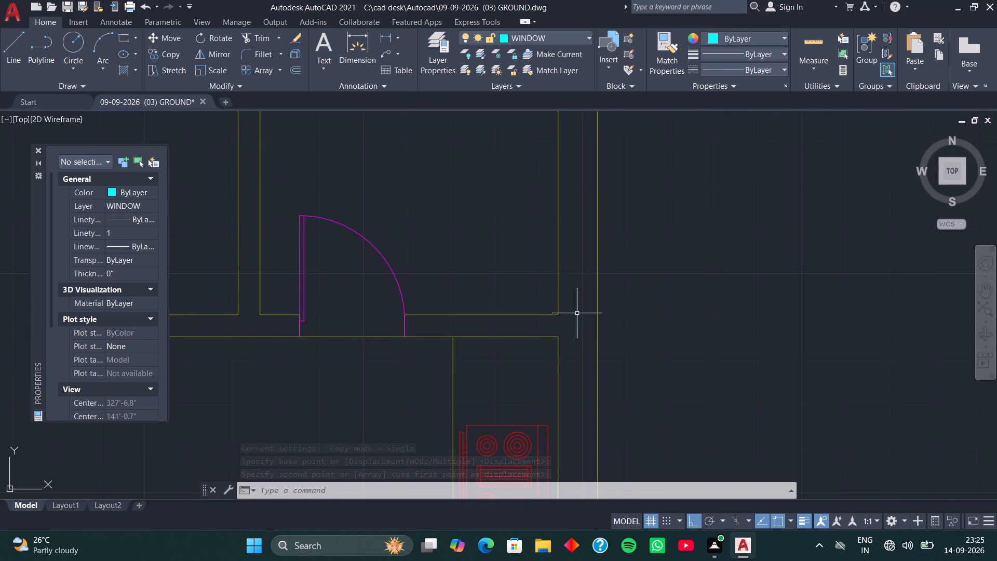
key("l")
key("space")
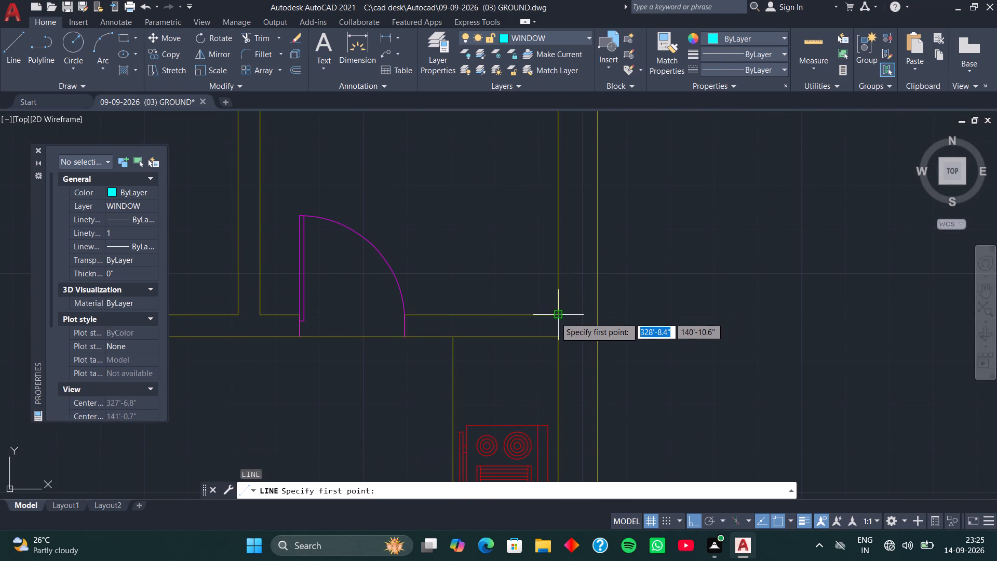
left_click(555, 317)
left_click(595, 316)
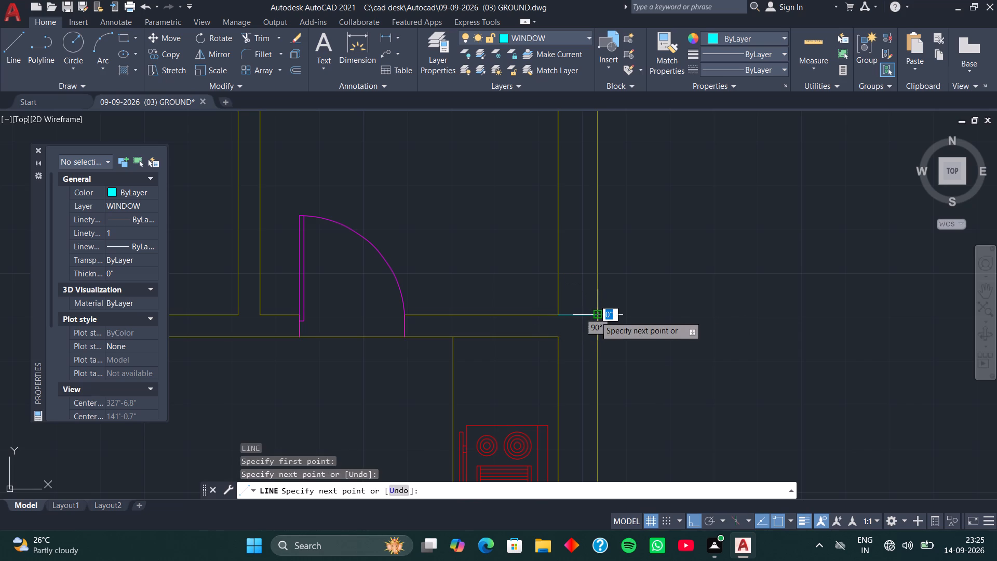
key("space")
Move the new window line 1' north along the east wall of the small room north of the kitchen.
left_click(591, 315)
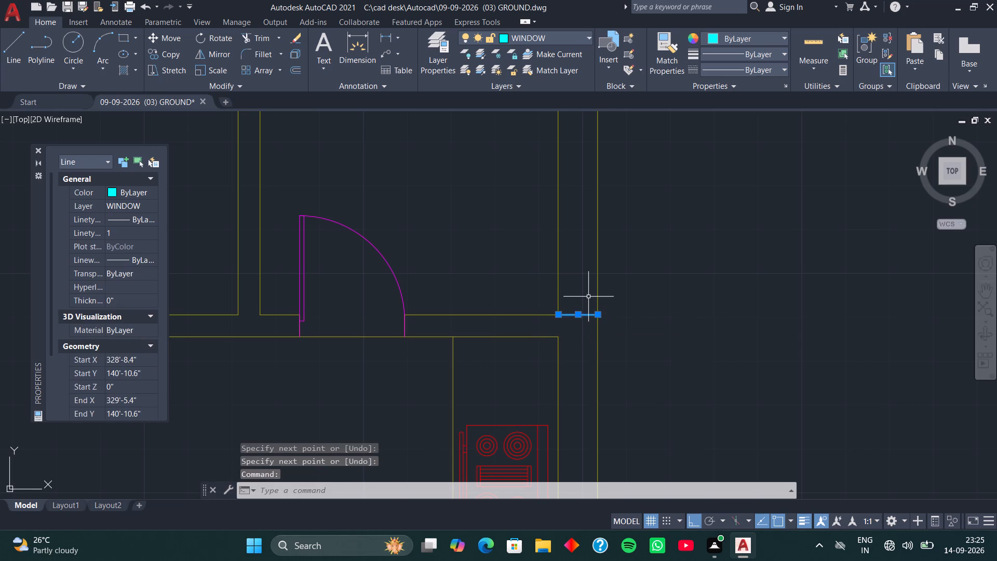
key("m")
key("space")
left_click(600, 314)
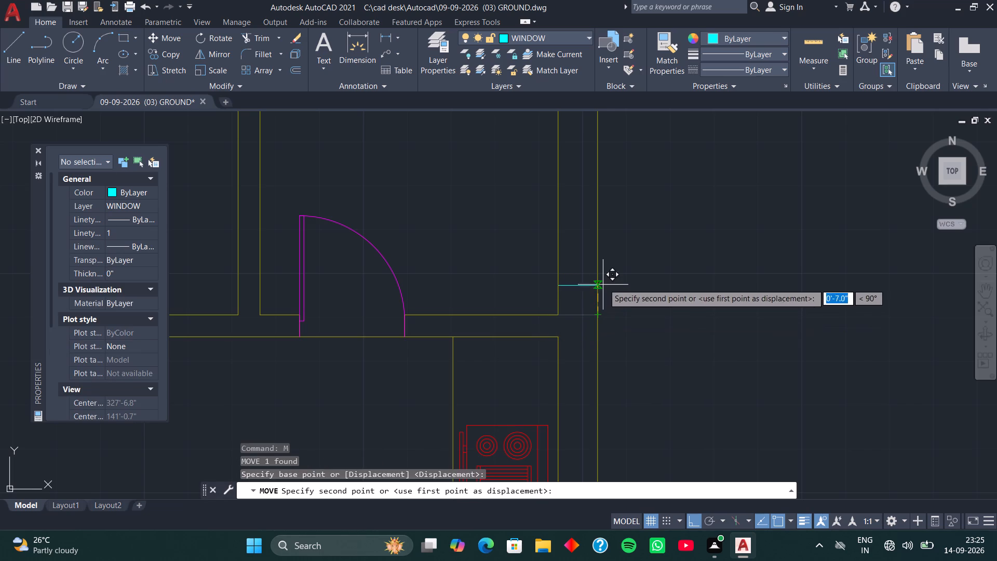
type("1'")
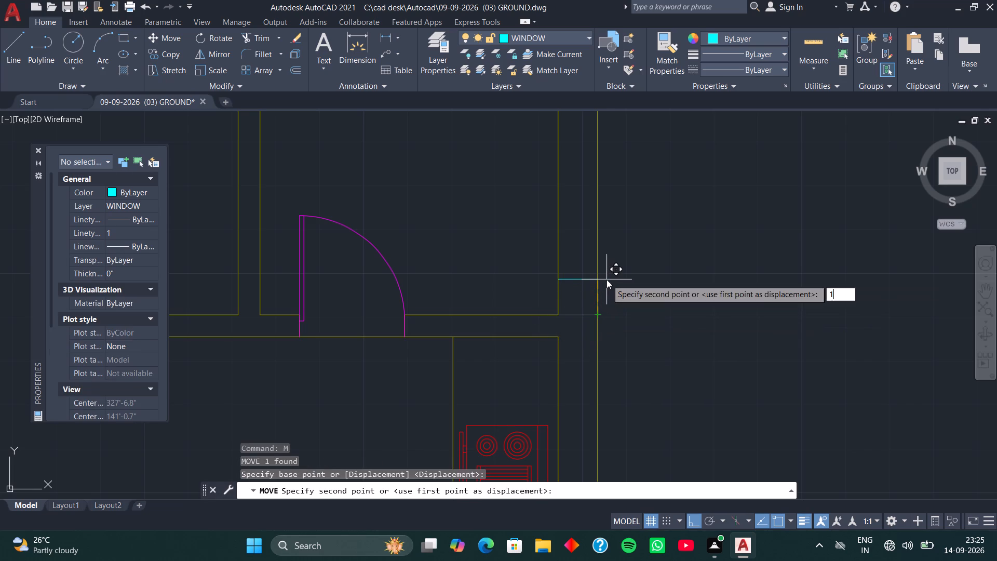
key("Return")
Copy the small room's window line 2' north to mark the other side of its window opening.
left_click(576, 263)
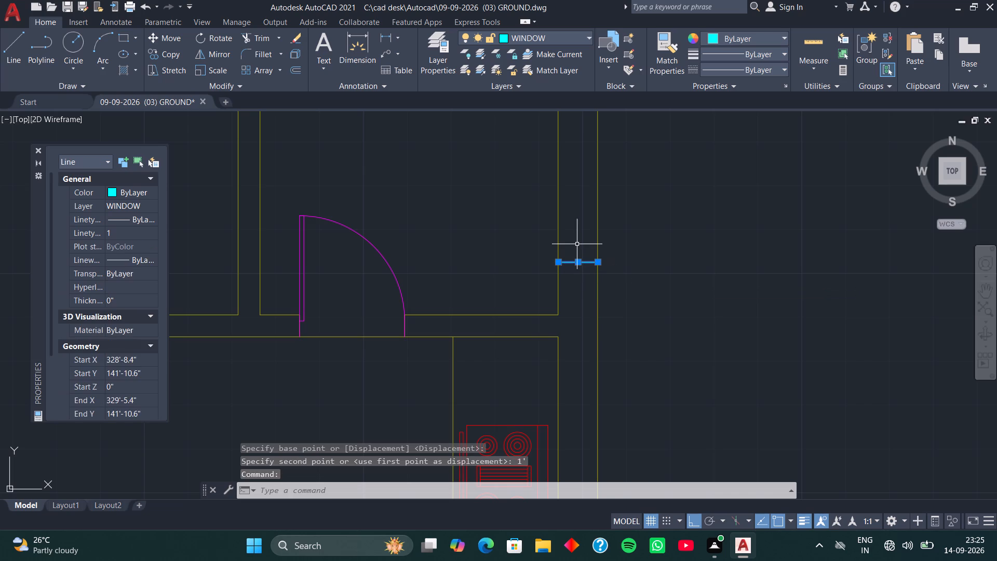
key("c")
key("o")
key("space")
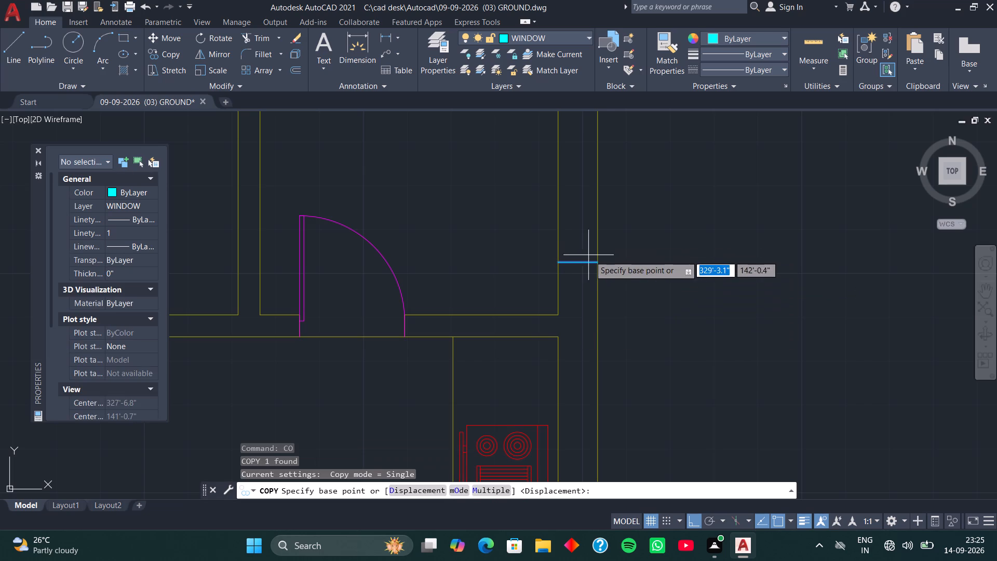
left_click(597, 262)
type("2'")
key("Return")
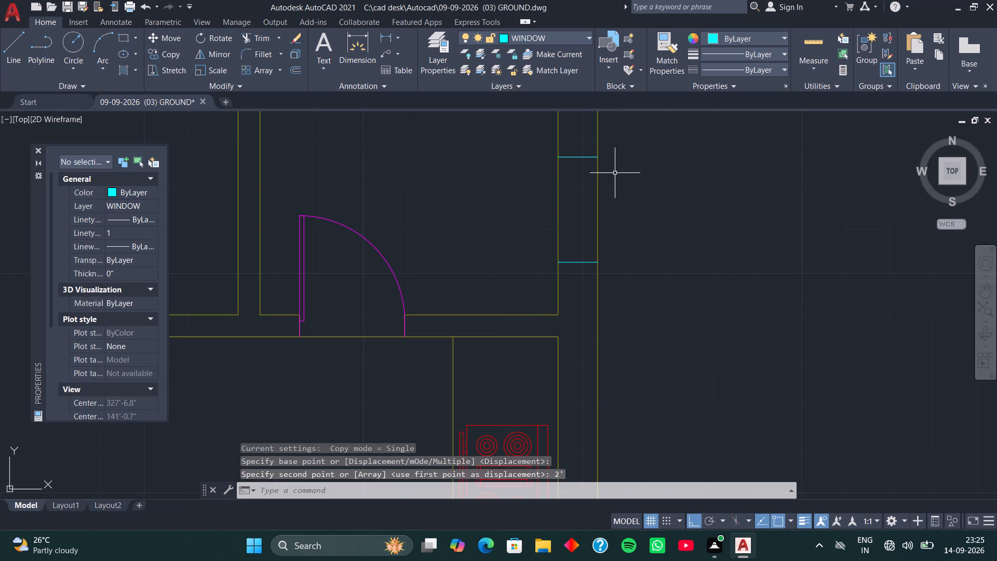
Draw a line straight east across the outer wall from the kitchen's inner southeast corner.
scroll(625, 194, "down", 2)
middle_click_drag(639, 233, 608, 111)
middle_click_drag(606, 247, 582, 246)
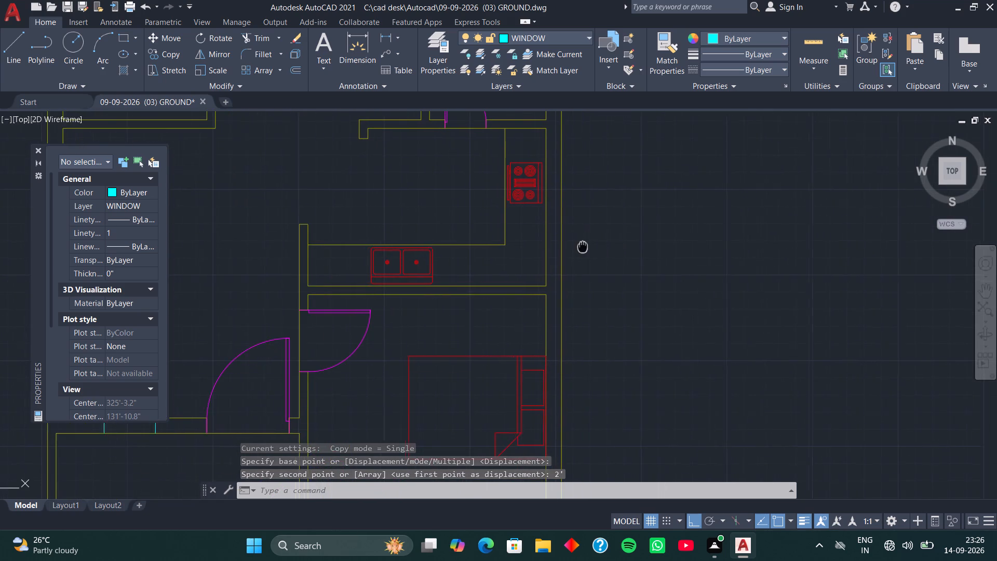
middle_click_drag(582, 246, 574, 246)
middle_click_drag(547, 268, 487, 280)
key("l")
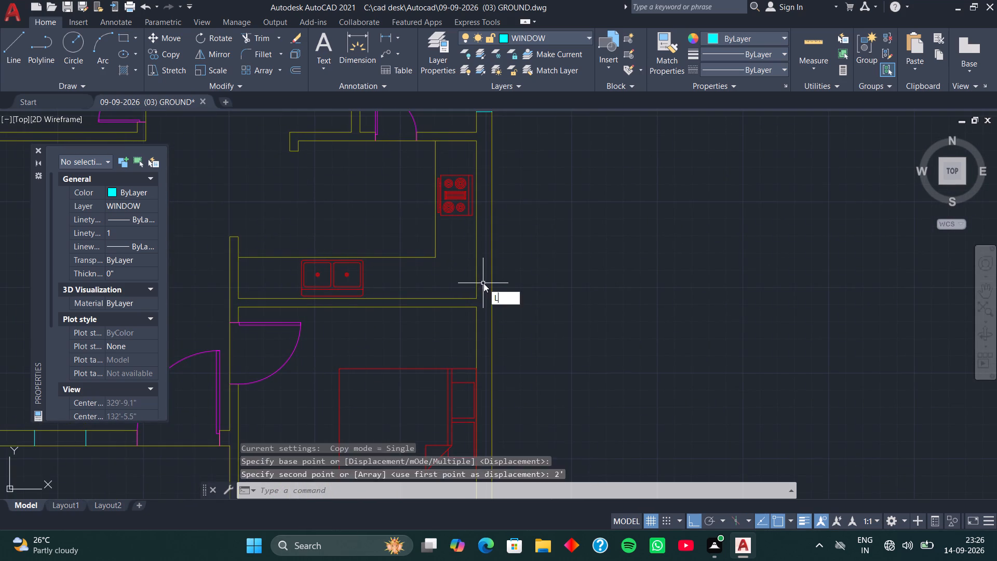
key("space")
left_click(474, 299)
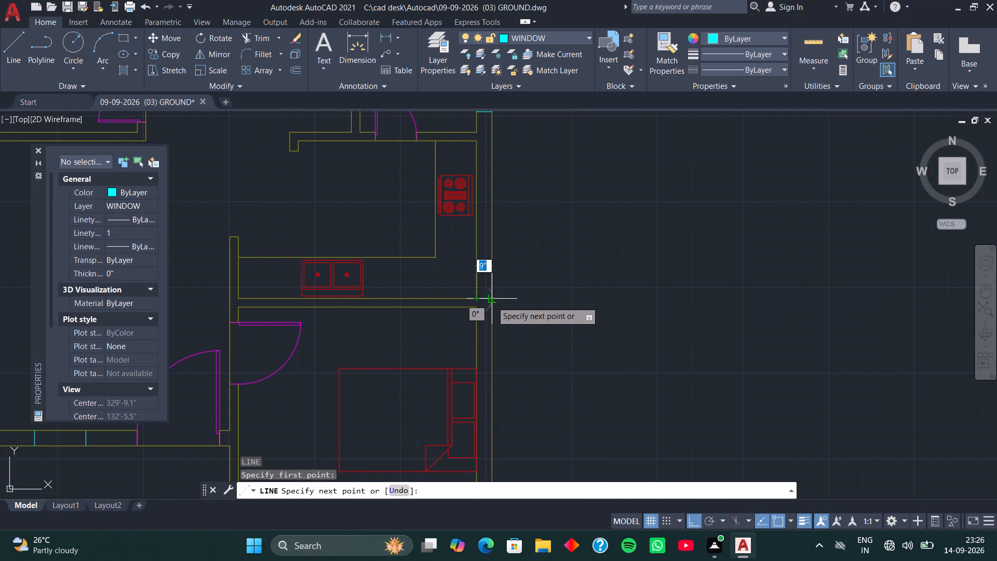
left_click(492, 301)
key("space")
Move the kitchen's new window line 1'6" north along the east wall.
left_click(486, 297)
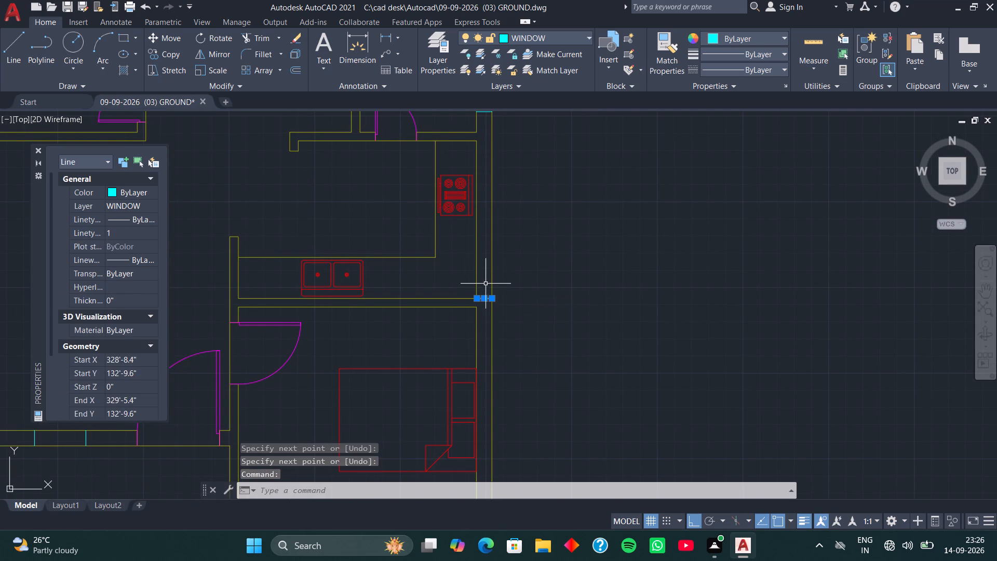
type("M")
key("space")
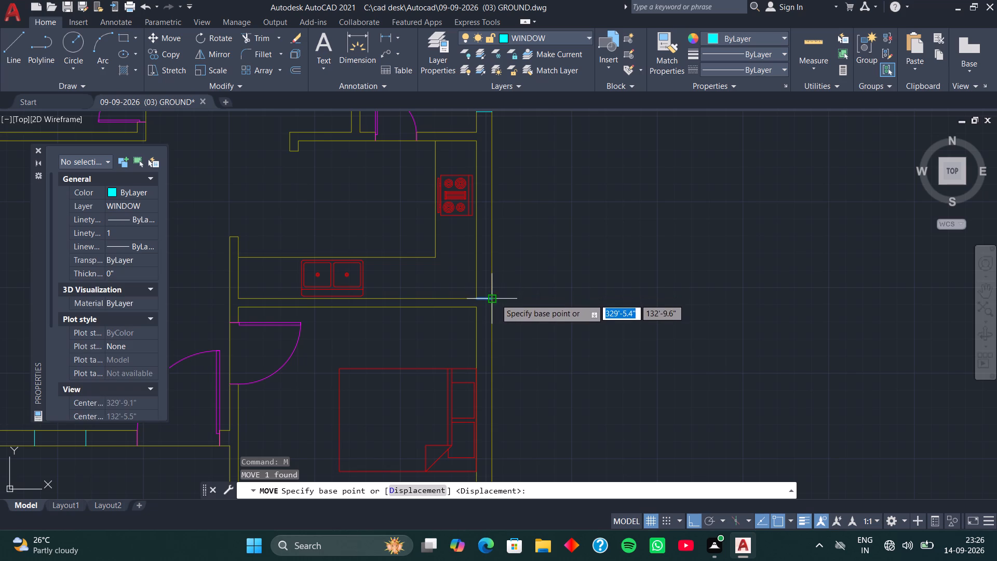
left_click_drag(495, 299, 497, 279)
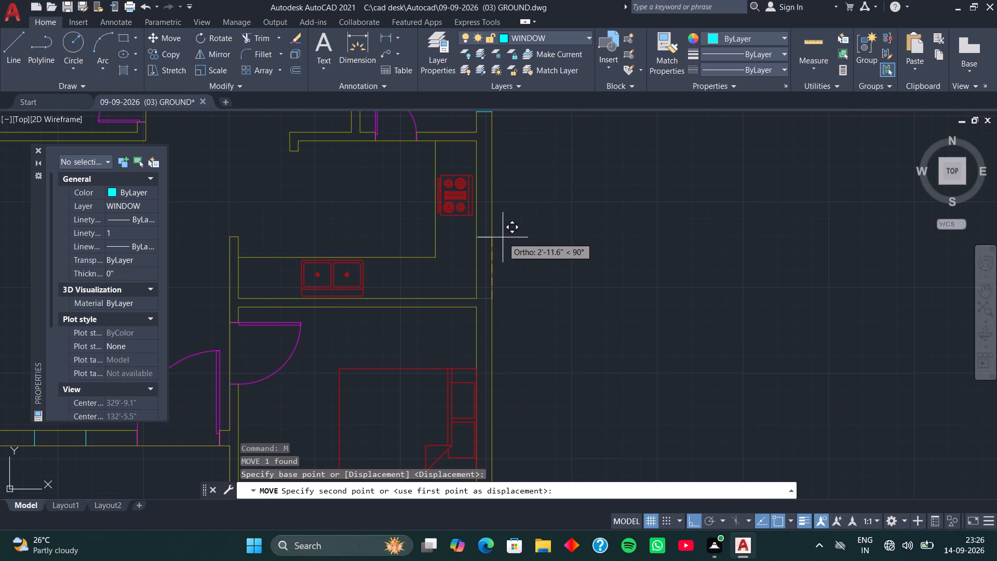
type("1'")
key("6")
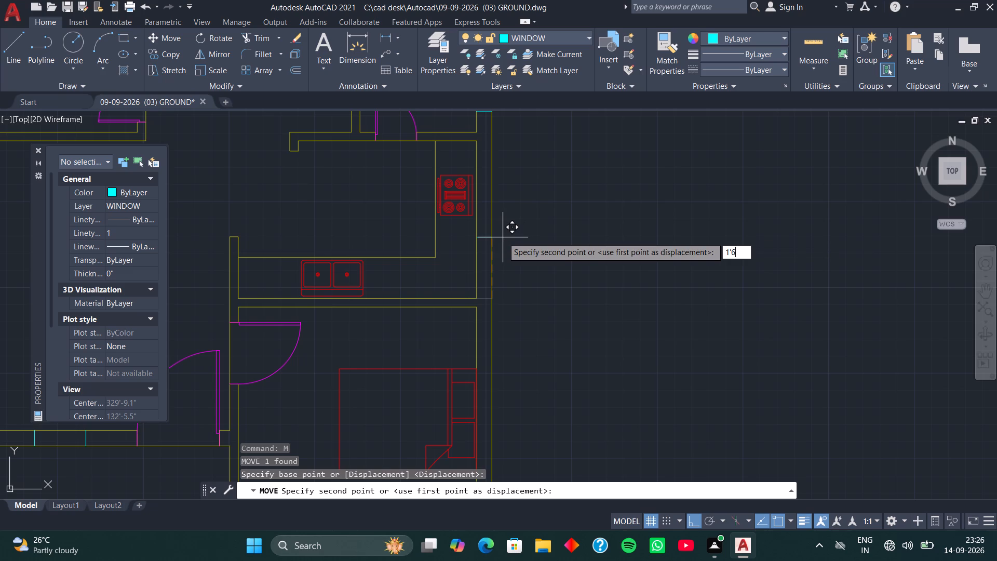
key("Return")
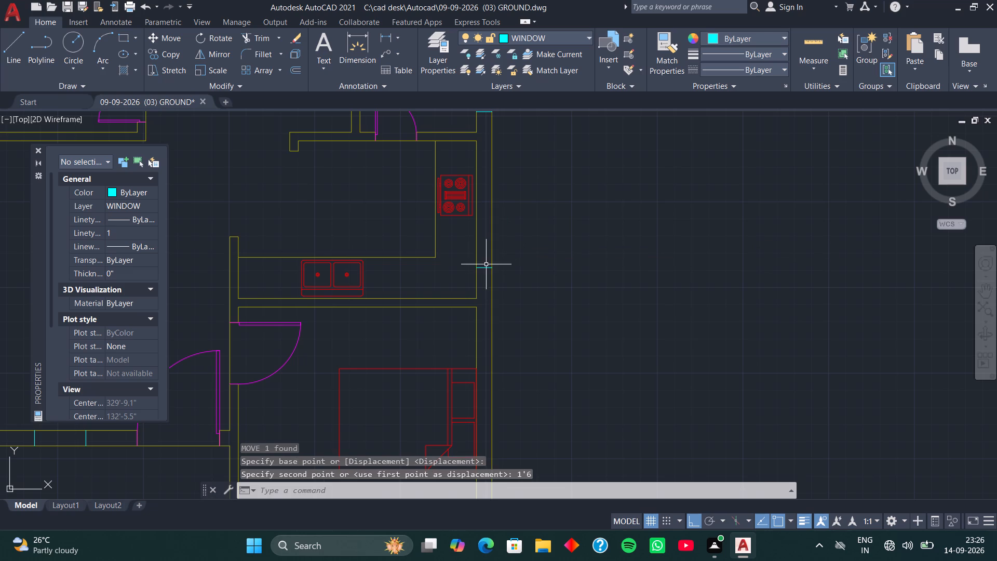
Copy the kitchen's window line 4' north to mark the other side of its window opening.
left_click(486, 269)
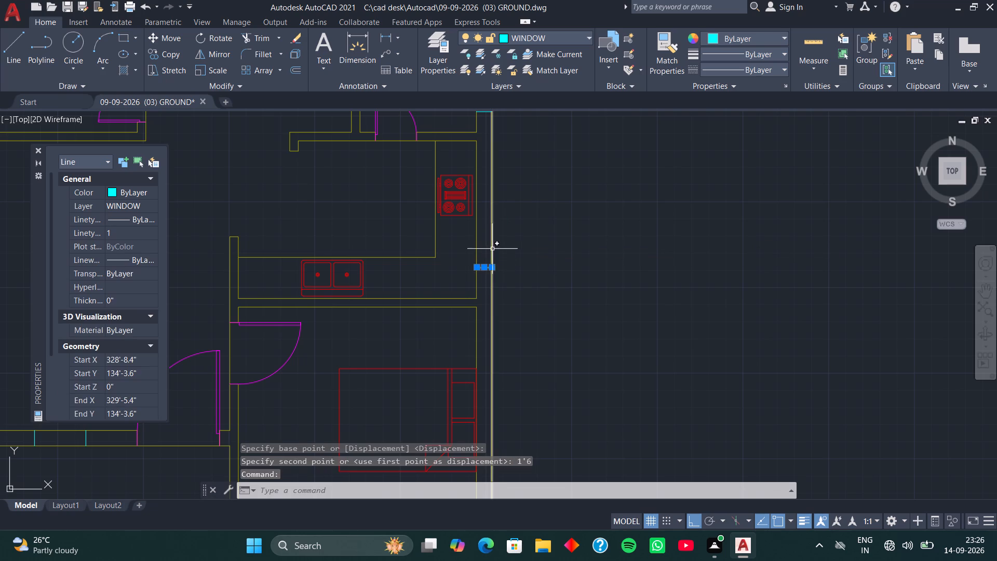
key("c")
type("O")
key("space")
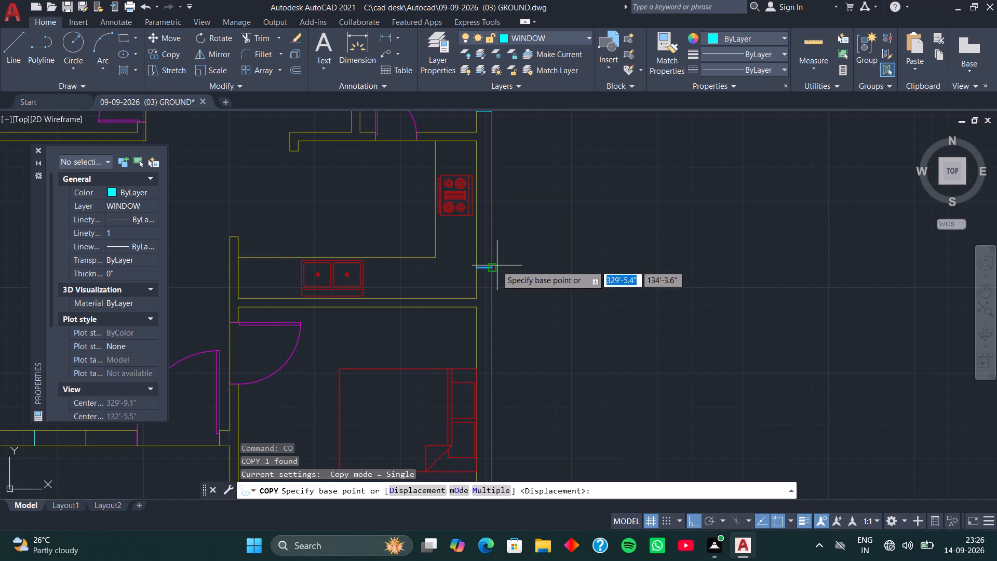
left_click(491, 263)
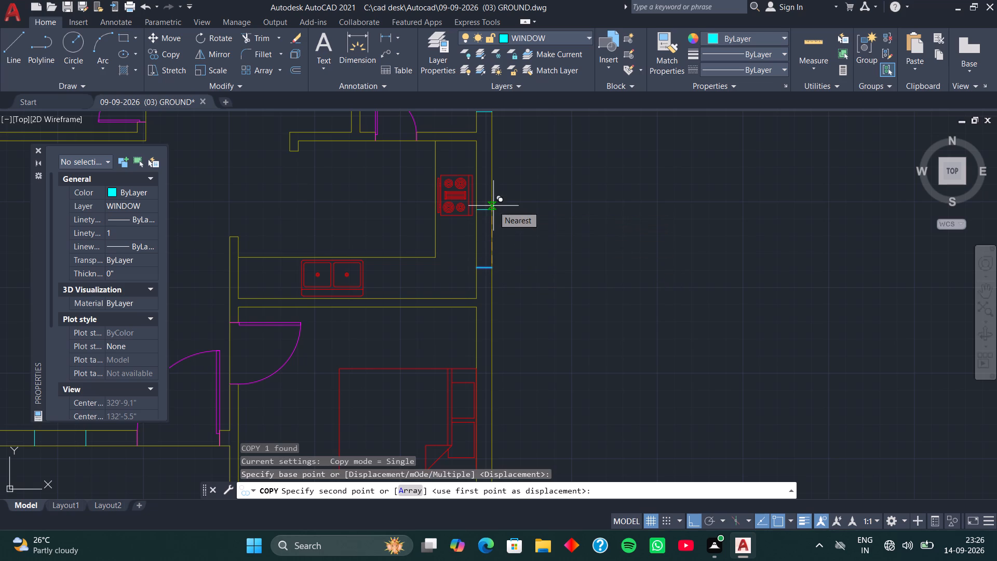
type("4'")
key("Return")
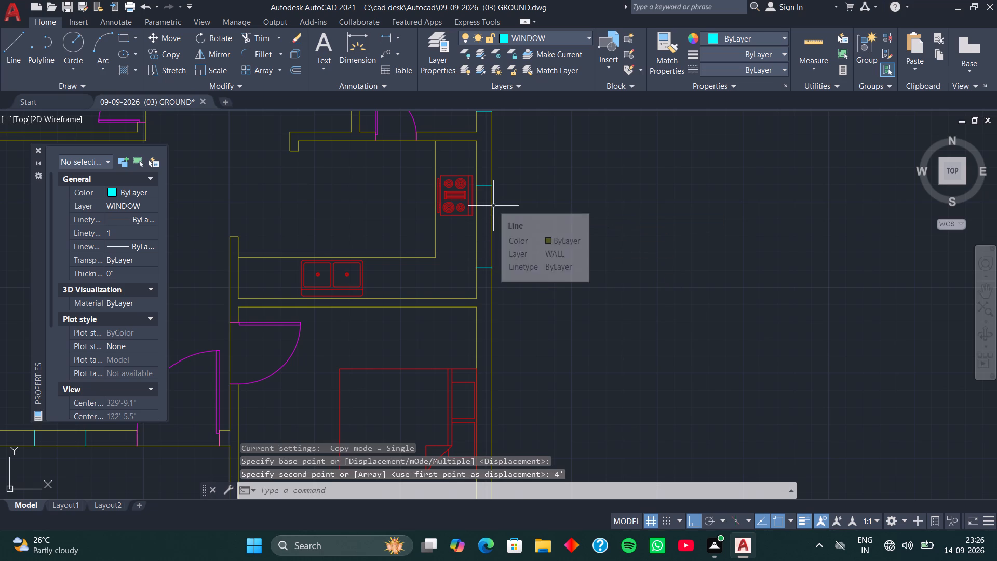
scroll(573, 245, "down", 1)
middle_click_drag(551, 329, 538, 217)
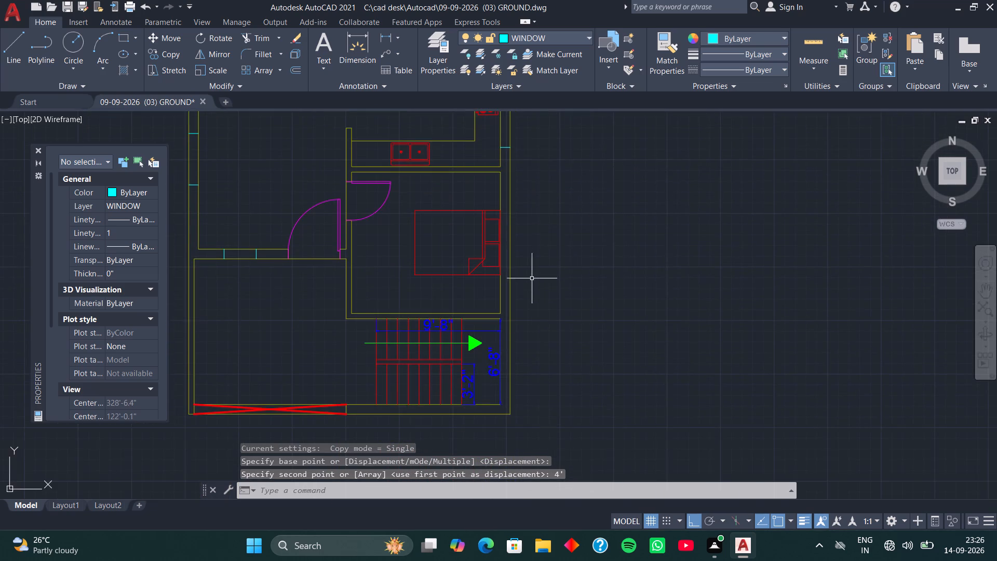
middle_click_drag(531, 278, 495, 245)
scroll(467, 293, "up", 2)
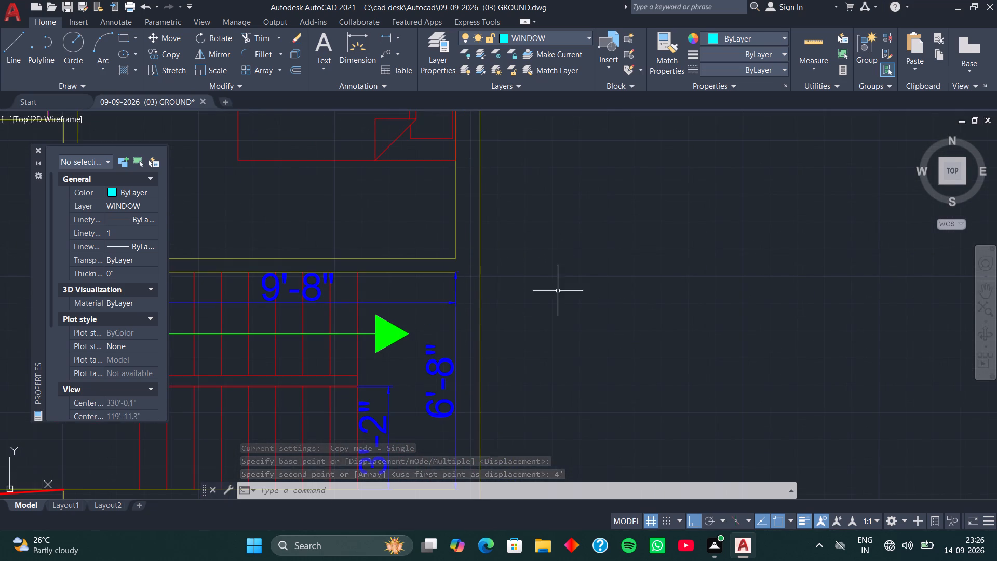
Draw a line straight east across the outer wall from the inner southeast corner of the bedroom beside the staircase.
middle_click_drag(572, 272, 545, 319)
type("L")
key("space")
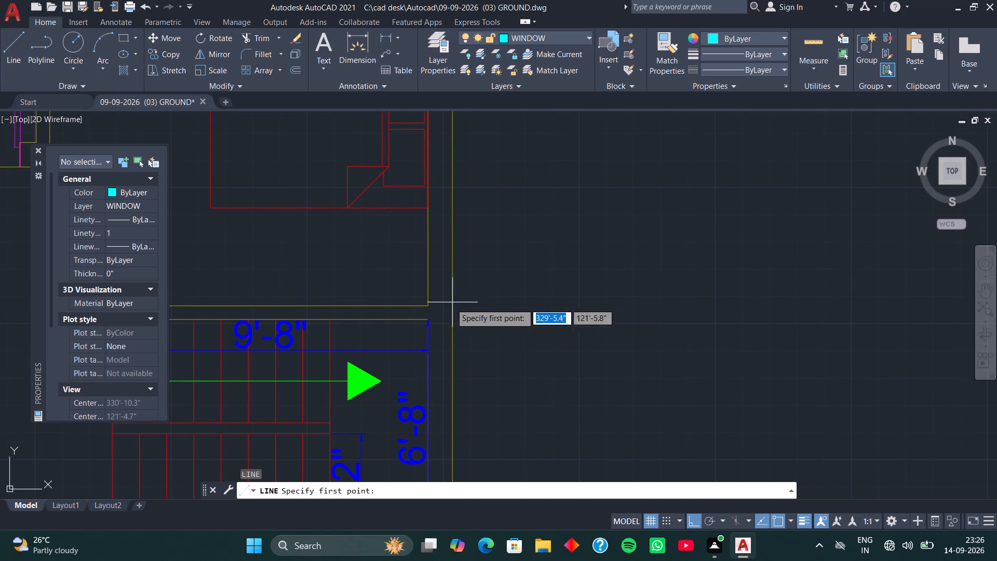
left_click(426, 307)
left_click(451, 307)
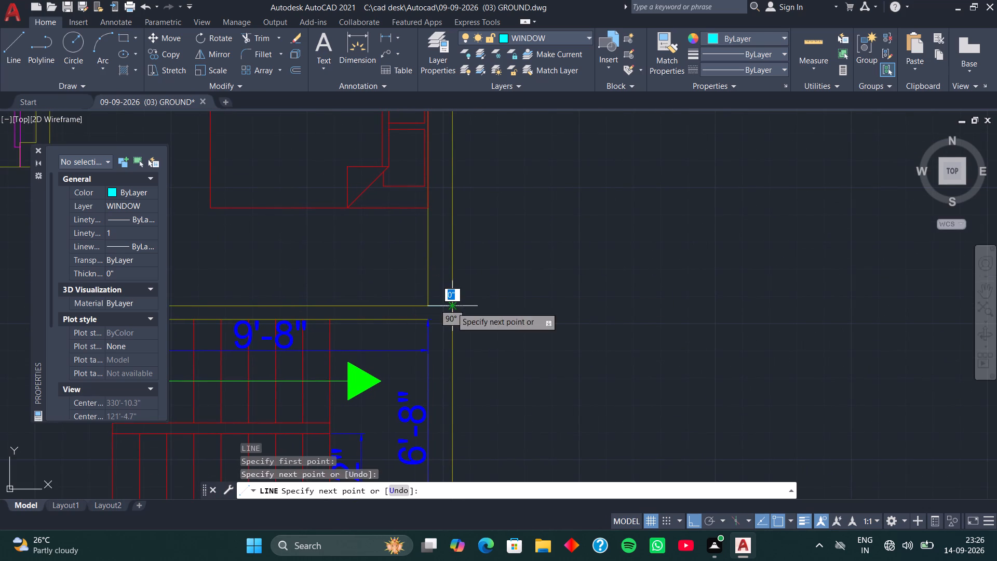
key("space")
Move the bedroom's new window line 2' north along the east wall.
left_click(449, 308)
key("m")
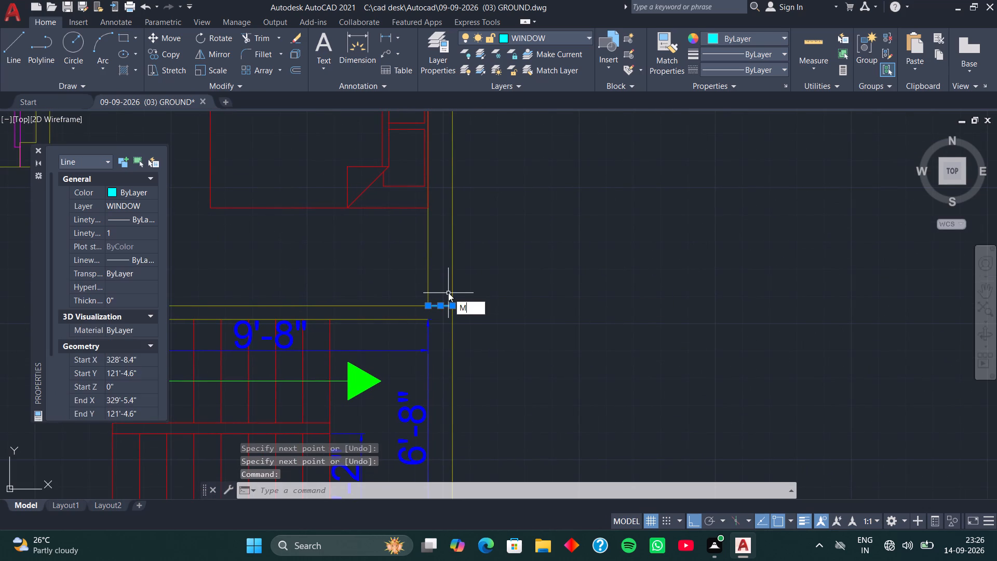
key("space")
left_click(454, 309)
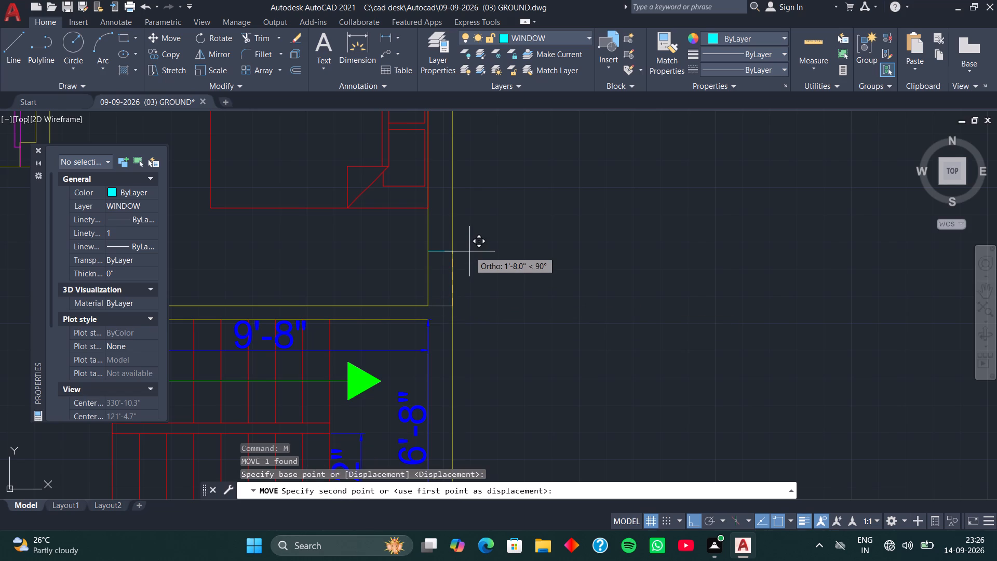
type("2'")
key("Return")
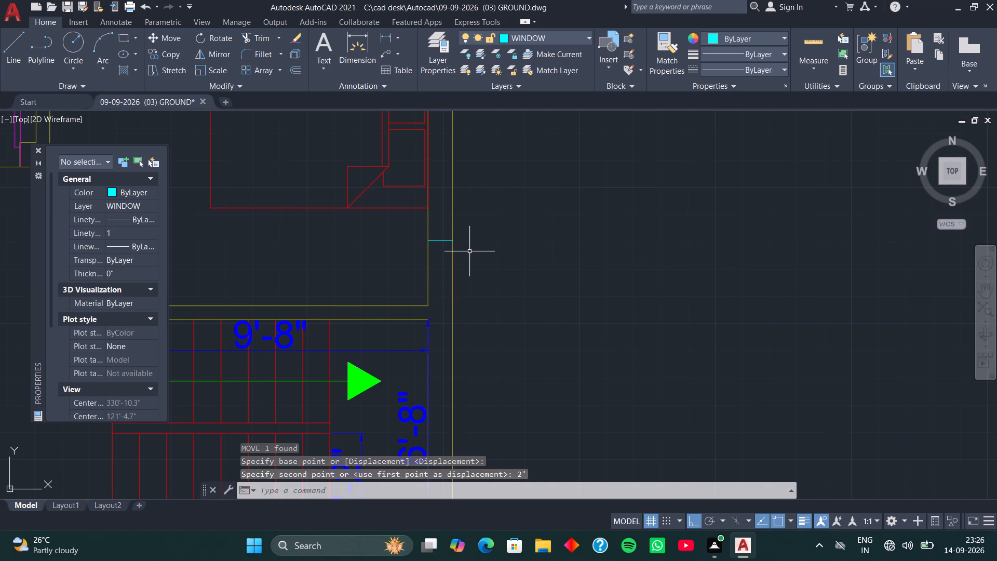
Copy the bedroom's window line 4' north to mark the other side of its window opening.
left_click(452, 239)
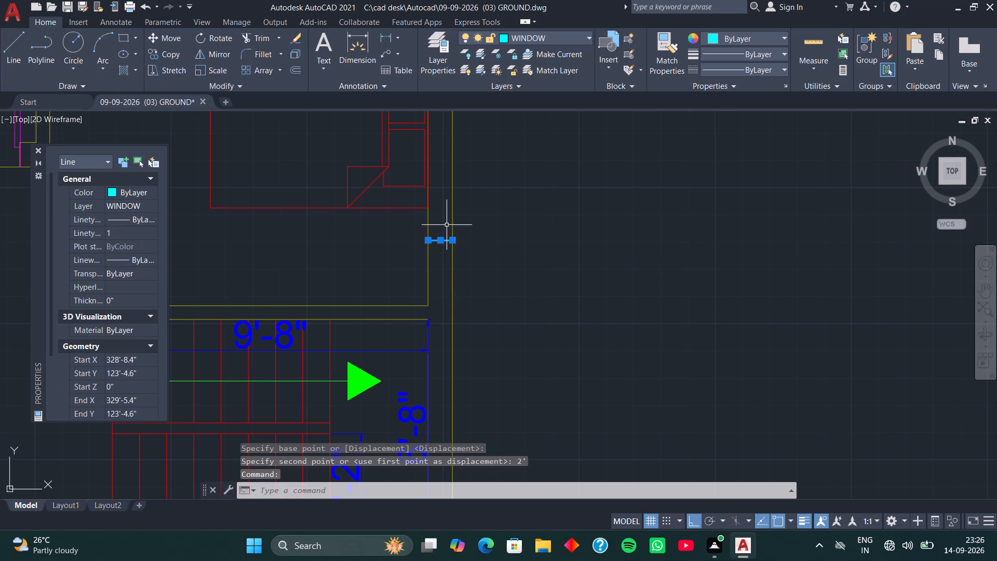
key("c")
type("O")
key("space")
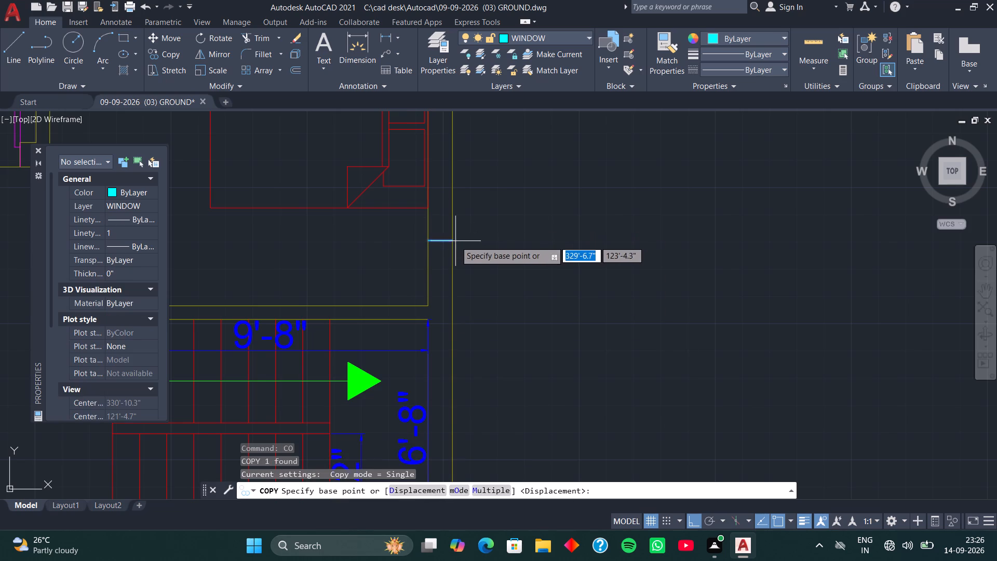
left_click(455, 241)
type("4'")
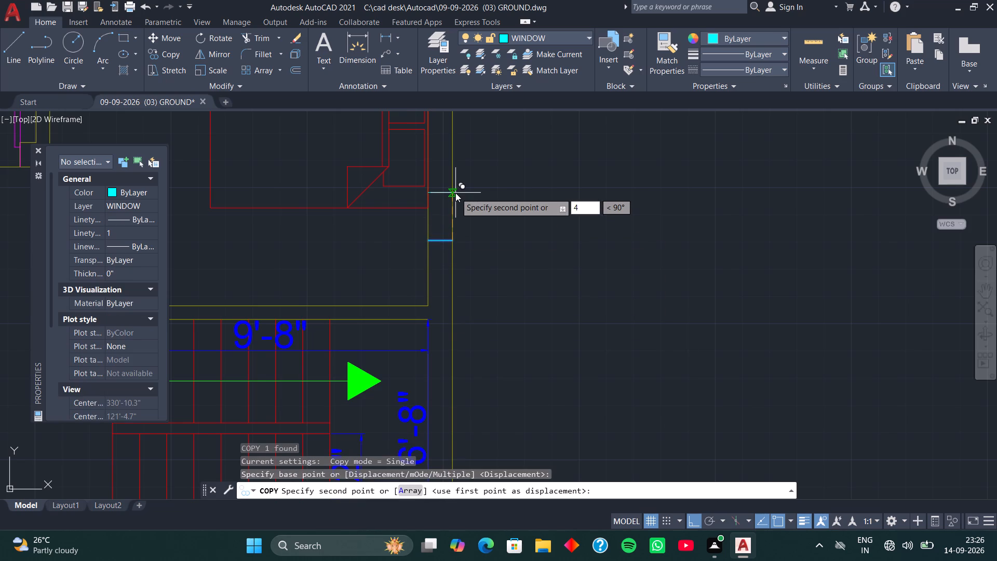
key("Return")
Move the northern line of the bedroom's window opening 1' north.
scroll(488, 211, "down", 2)
middle_click_drag(500, 206, 482, 286)
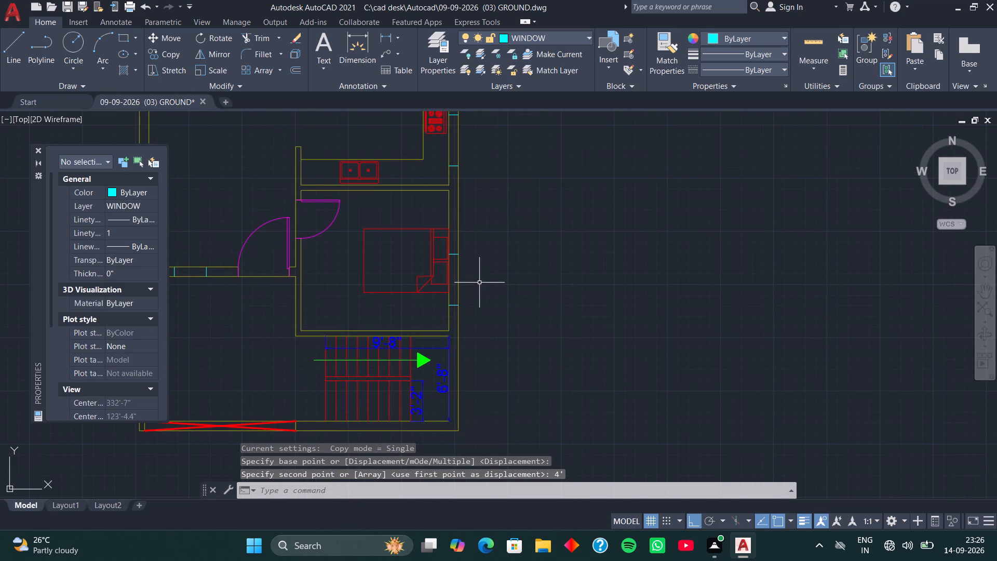
scroll(479, 281, "up", 1)
left_click(436, 236)
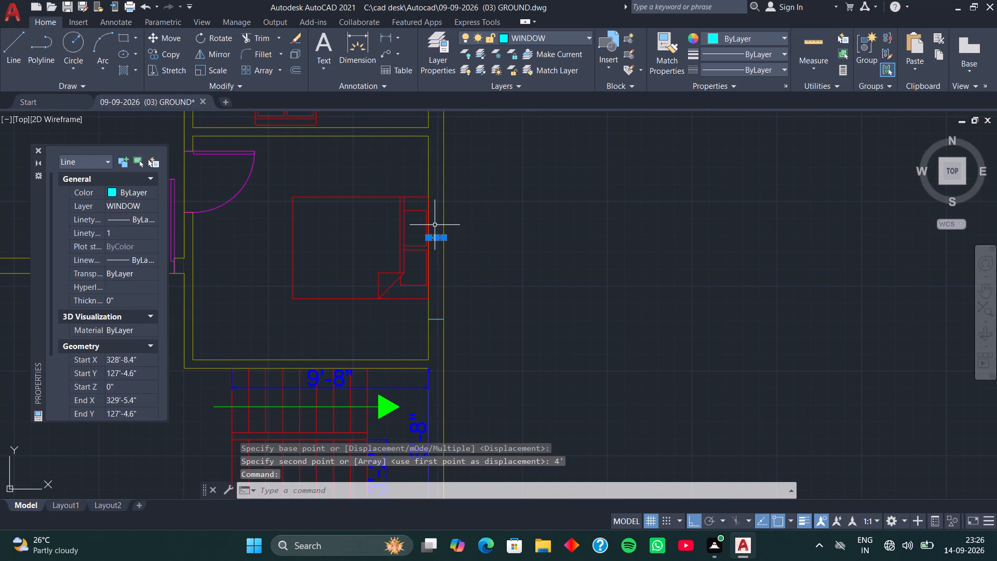
key("m")
key("space")
left_click(442, 236)
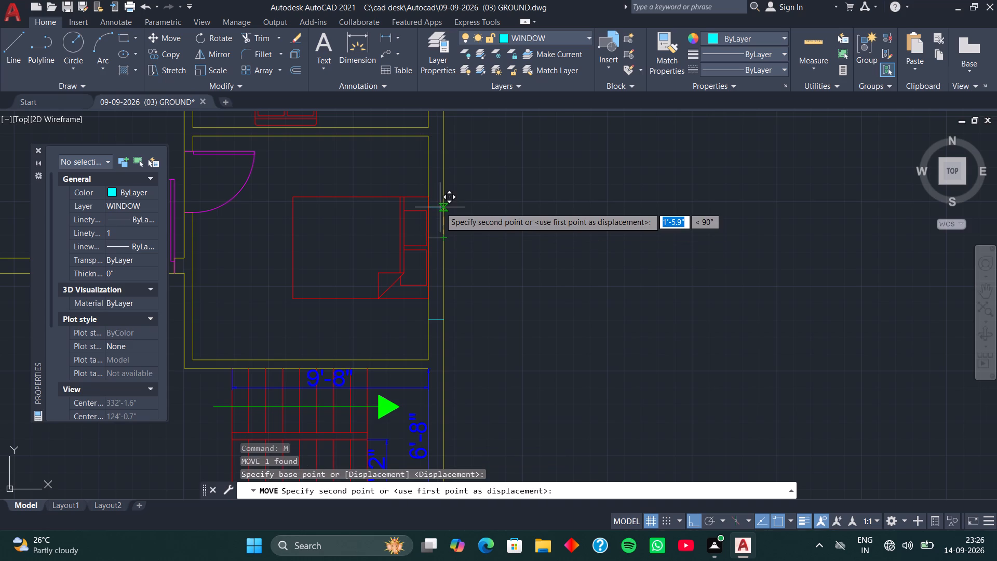
key("1")
key("apostrophe")
key("Return")
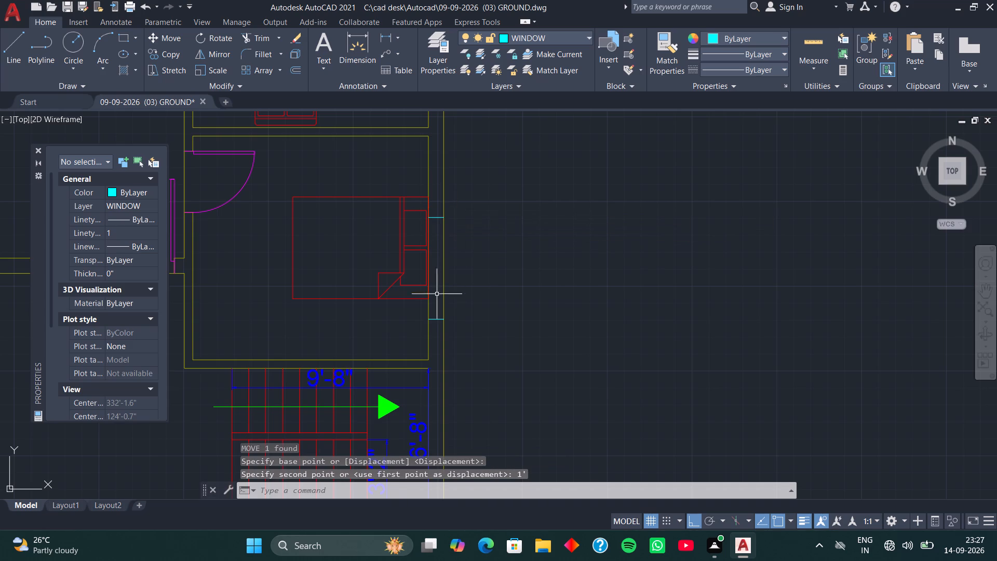
Move the southern line of the bedroom's window opening 1' north.
left_click(439, 319)
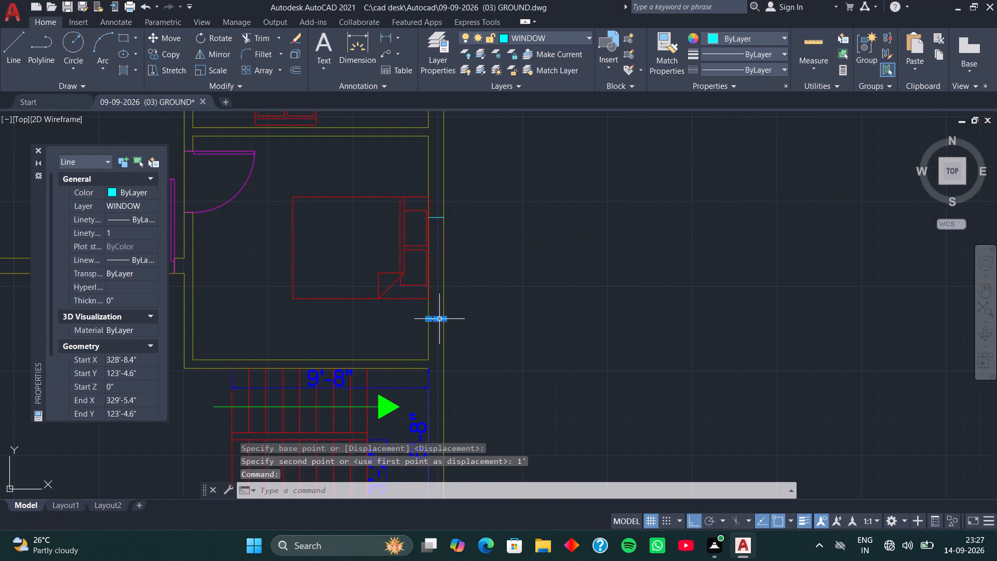
scroll(437, 313, "up", 2)
key("m")
key("space")
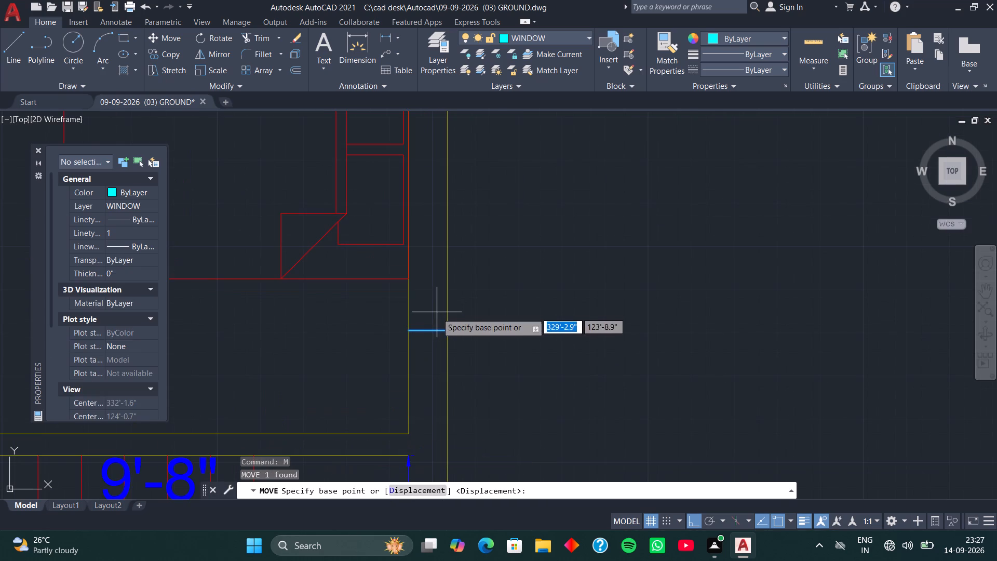
left_click(447, 327)
key("1")
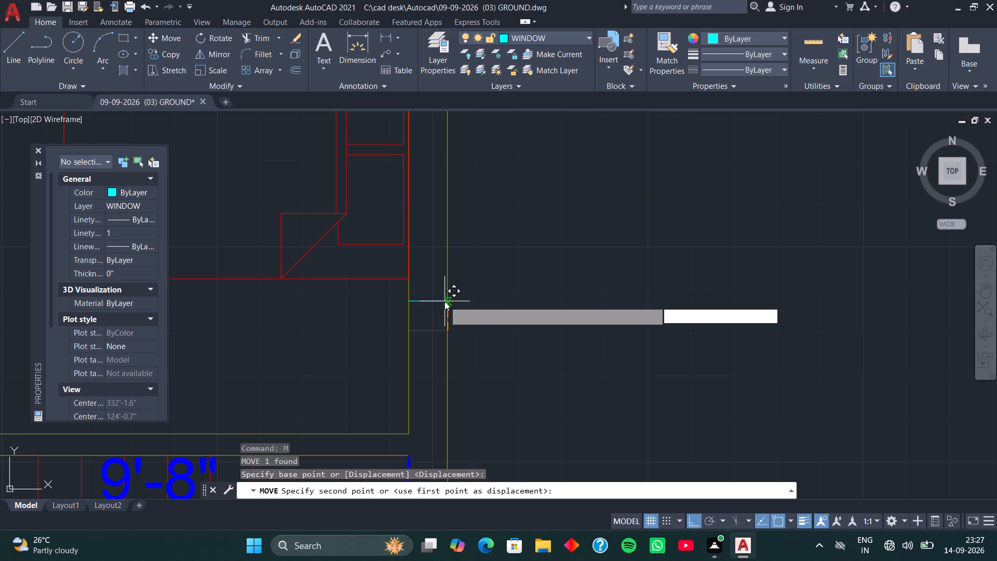
key("apostrophe")
key("Return")
Draw a line straight east across the outer wall from the staircase area's inner southeast corner.
scroll(471, 307, "down", 2)
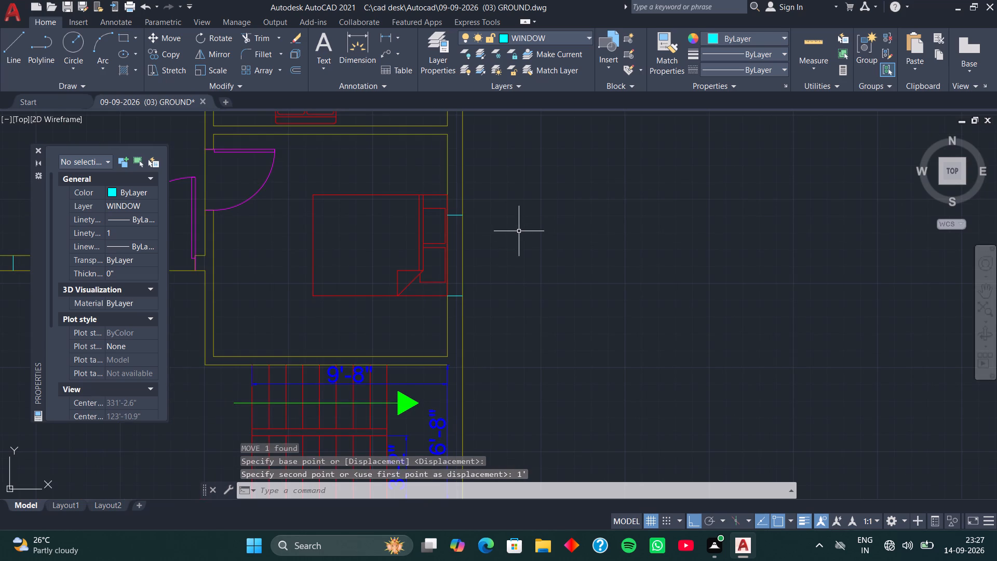
middle_click_drag(518, 230, 469, 179)
middle_click_drag(513, 288, 502, 195)
middle_click_drag(465, 322, 496, 283)
scroll(433, 314, "up", 3)
middle_click_drag(408, 327, 435, 332)
scroll(428, 330, "up", 1)
key("l")
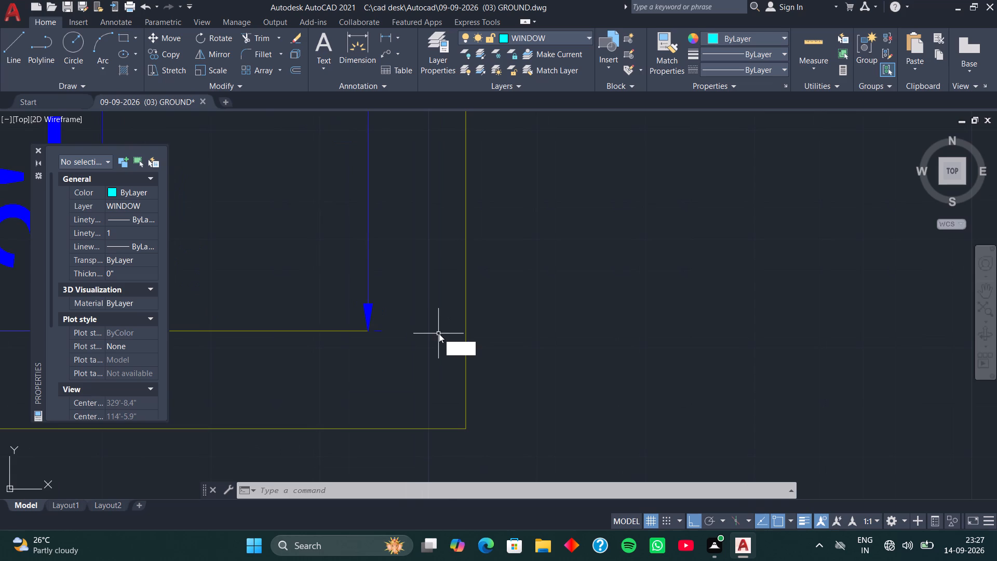
key("space")
left_click(369, 331)
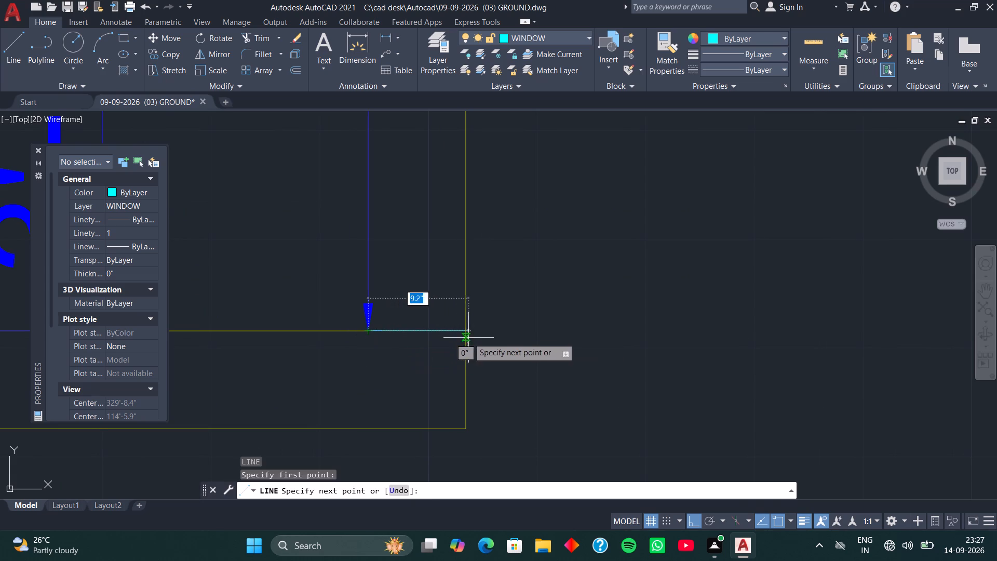
left_click(466, 331)
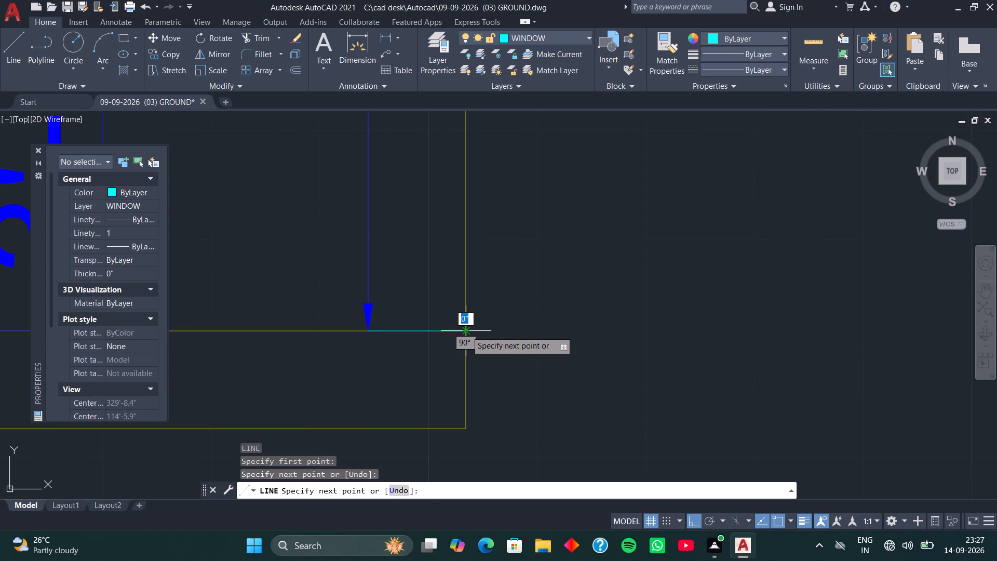
key("space")
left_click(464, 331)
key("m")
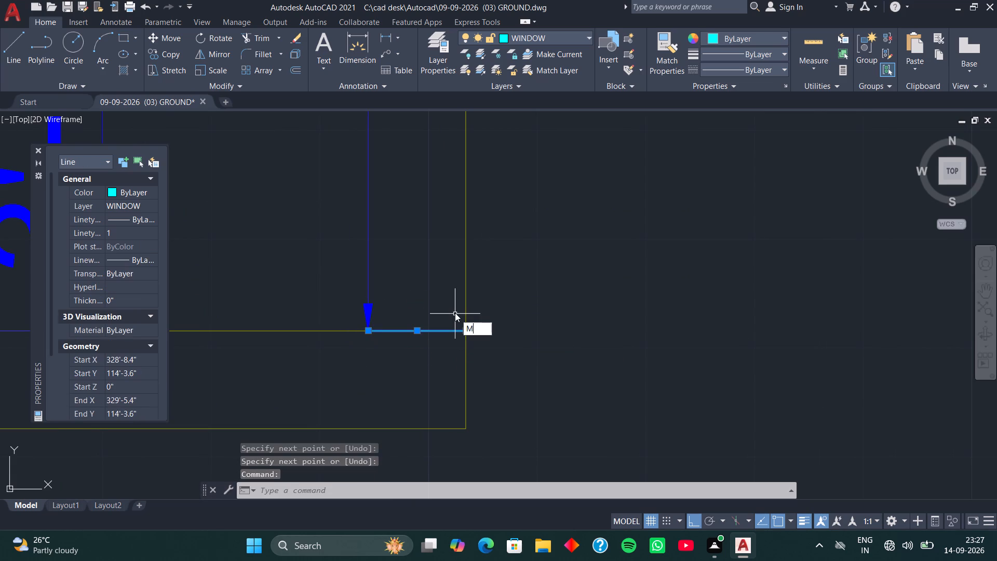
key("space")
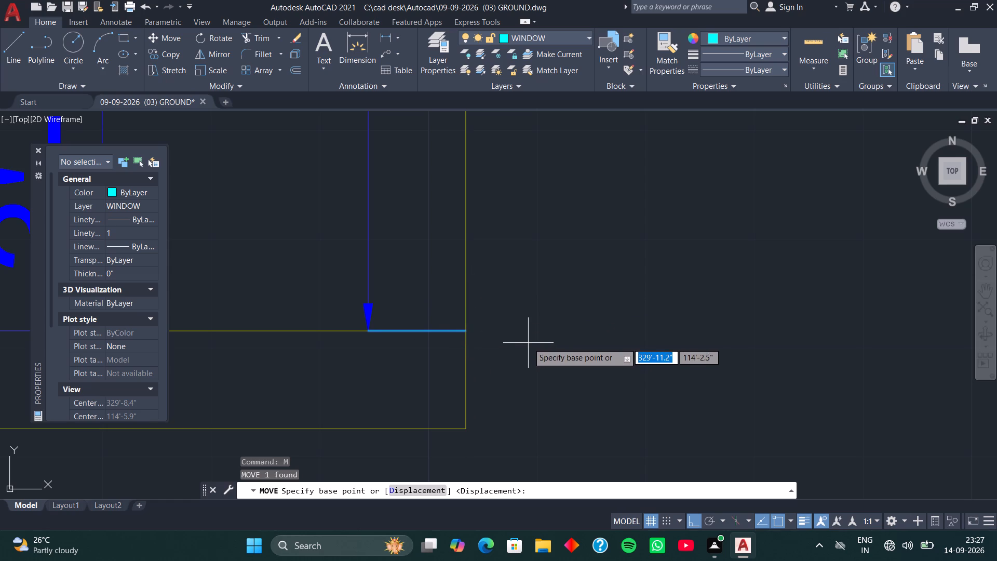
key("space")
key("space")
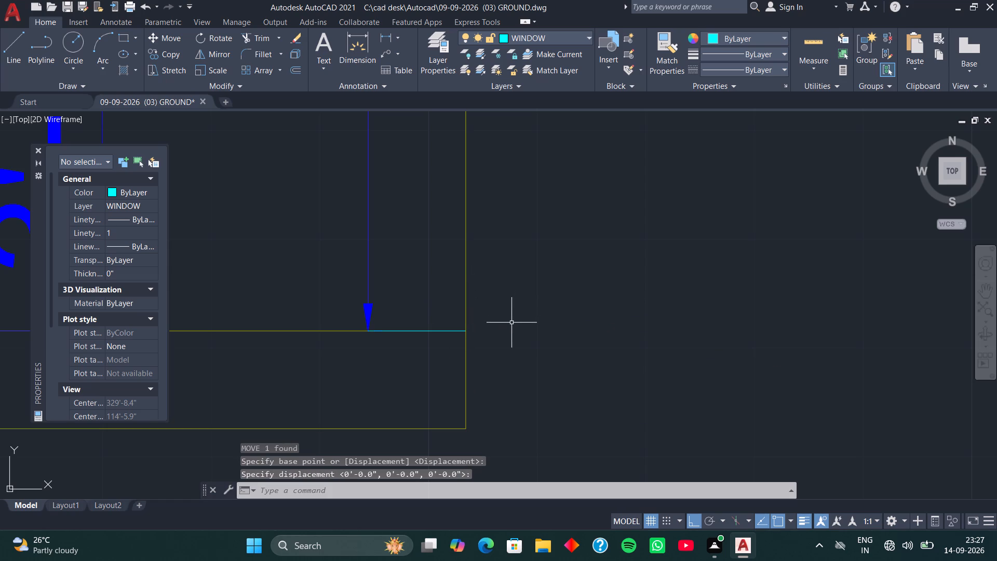
Move the staircase's new window line 1' north along the east wall.
left_click(460, 330)
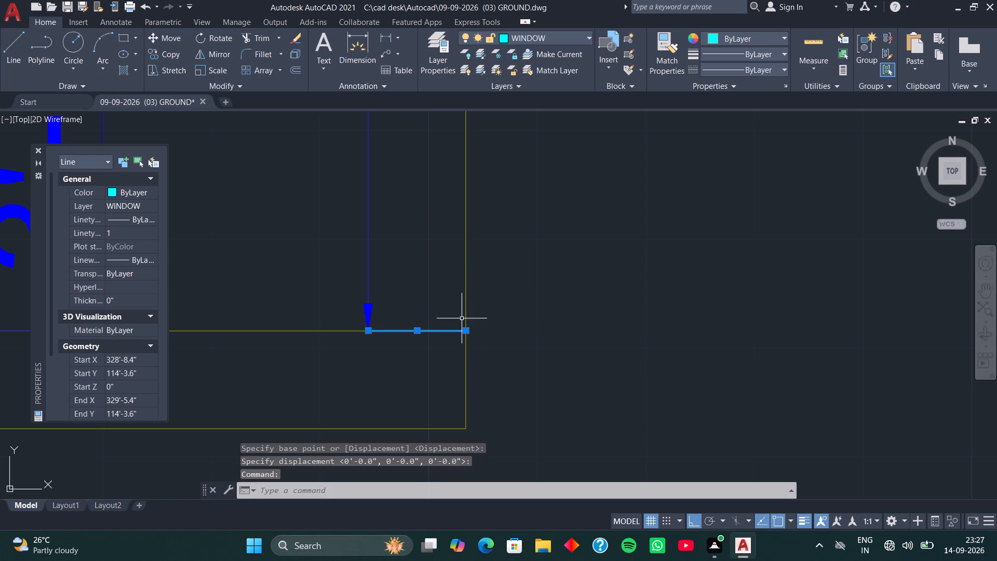
key("m")
key("space")
left_click(468, 332)
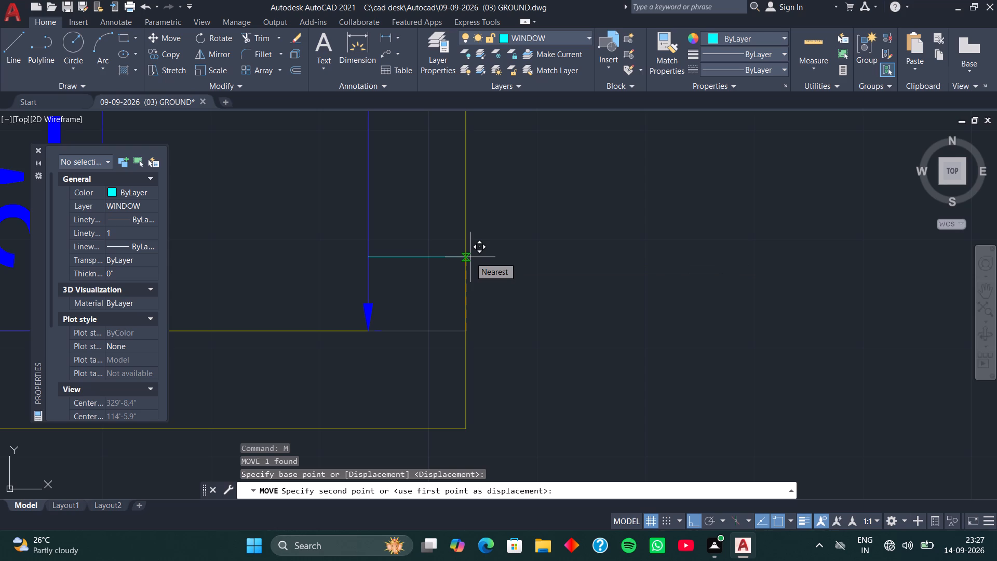
type("1'")
key("Return")
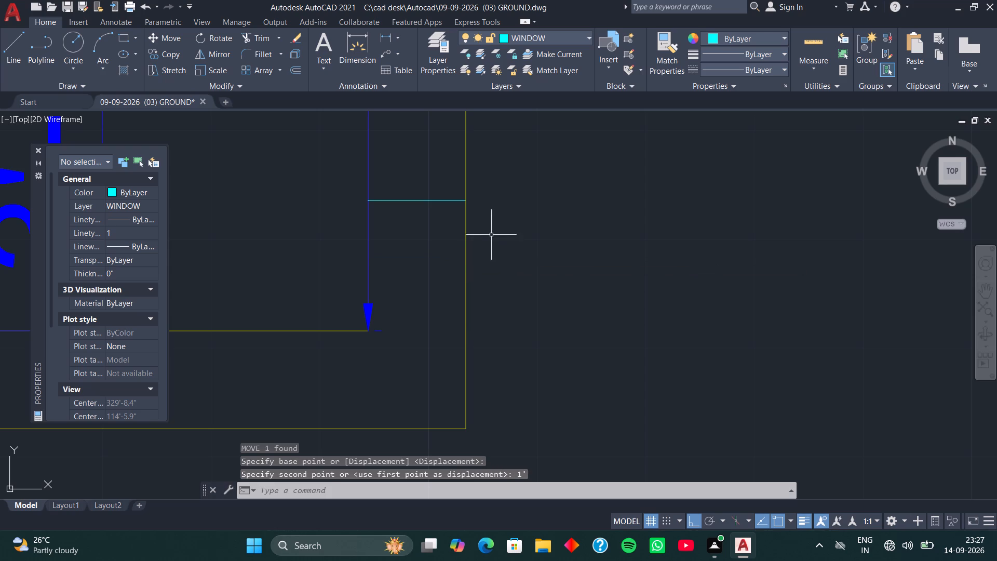
Copy the staircase's window line 4' north to mark the other side of its window opening.
left_click(446, 201)
key("c")
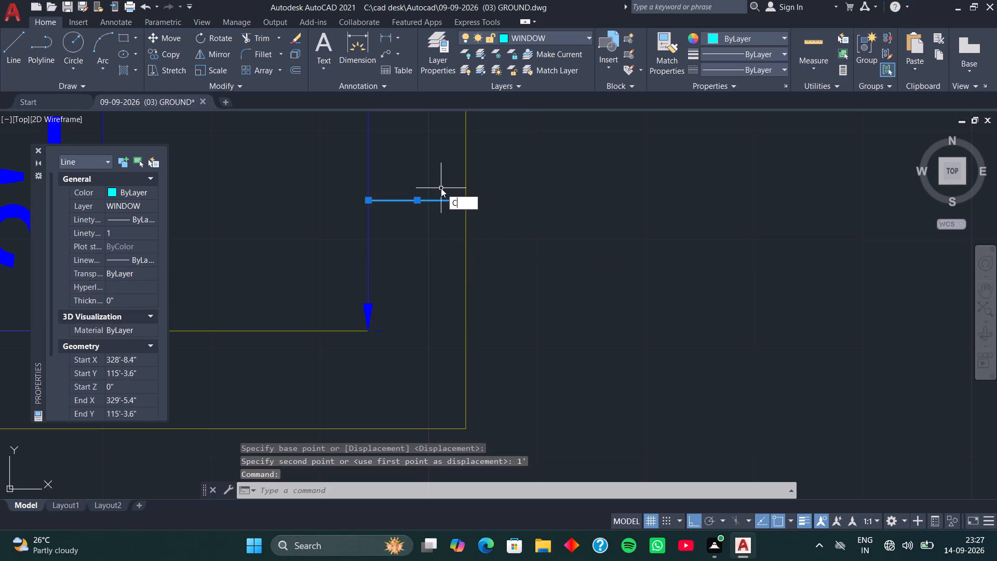
key("o")
key("space")
left_click(464, 199)
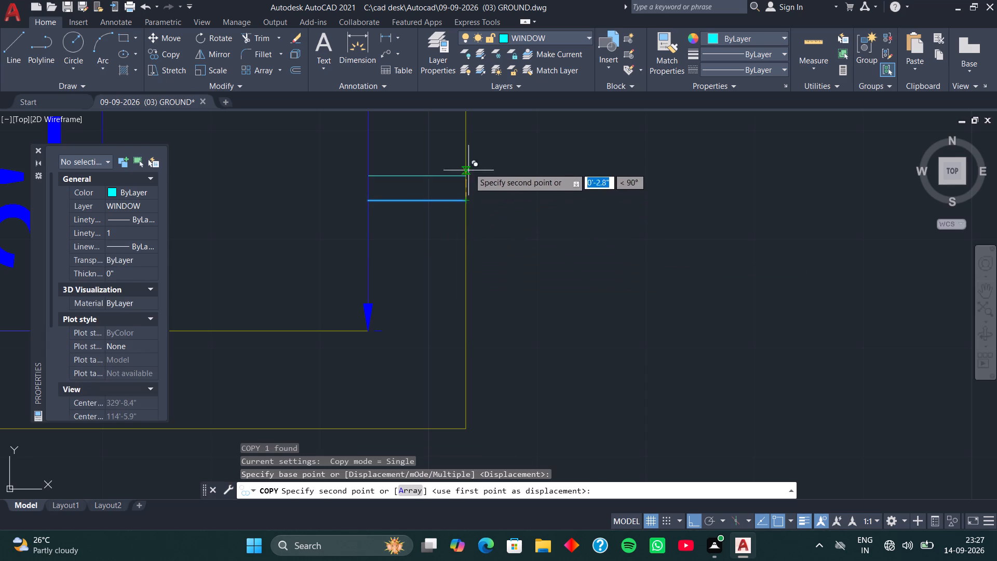
scroll(470, 159, "down", 1)
middle_click_drag(470, 159, 467, 318)
scroll(471, 201, "down", 2)
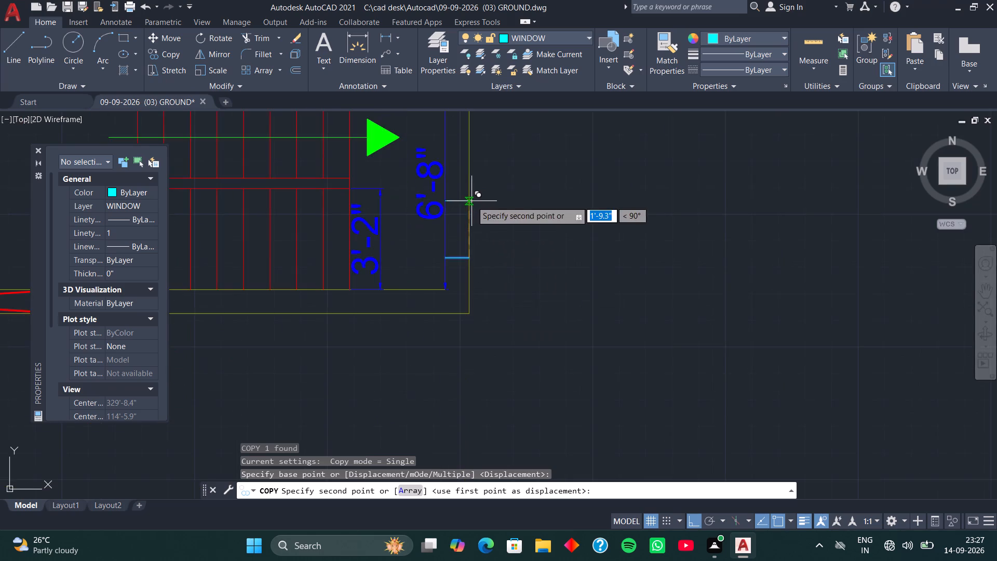
middle_click_drag(471, 201, 467, 297)
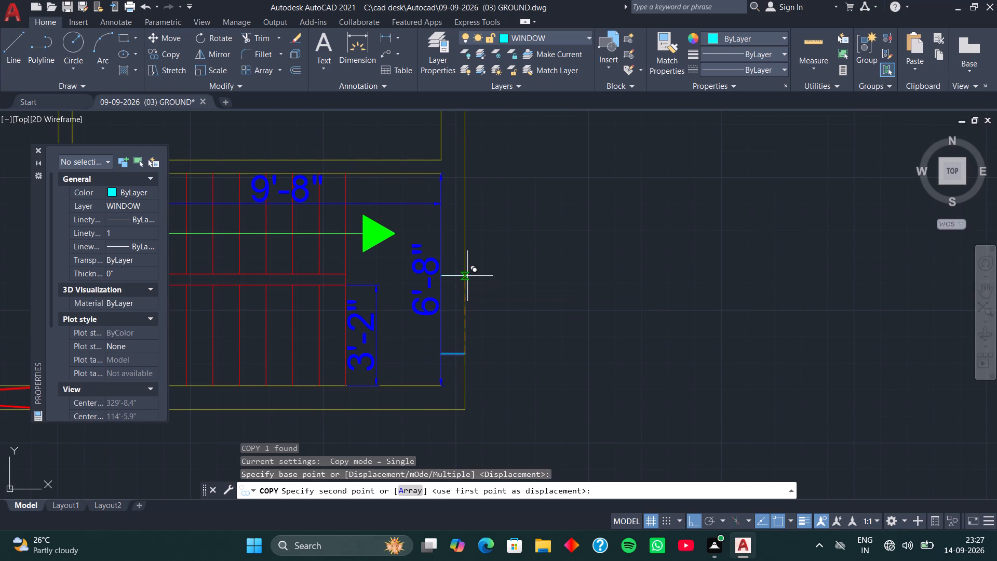
type("4'")
key("Return")
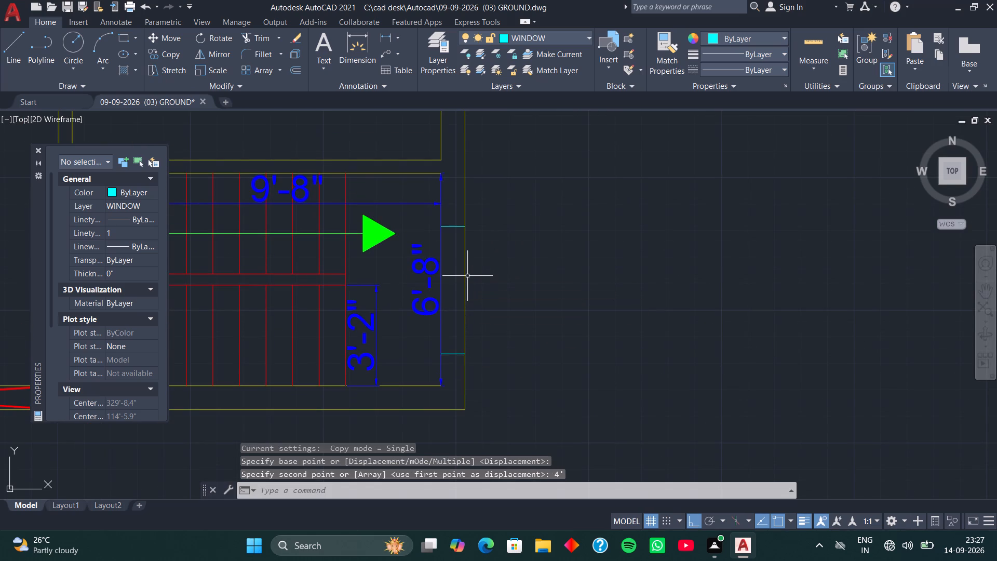
Set the current lineweight for new objects to 0.30 mm.
scroll(505, 299, "down", 2)
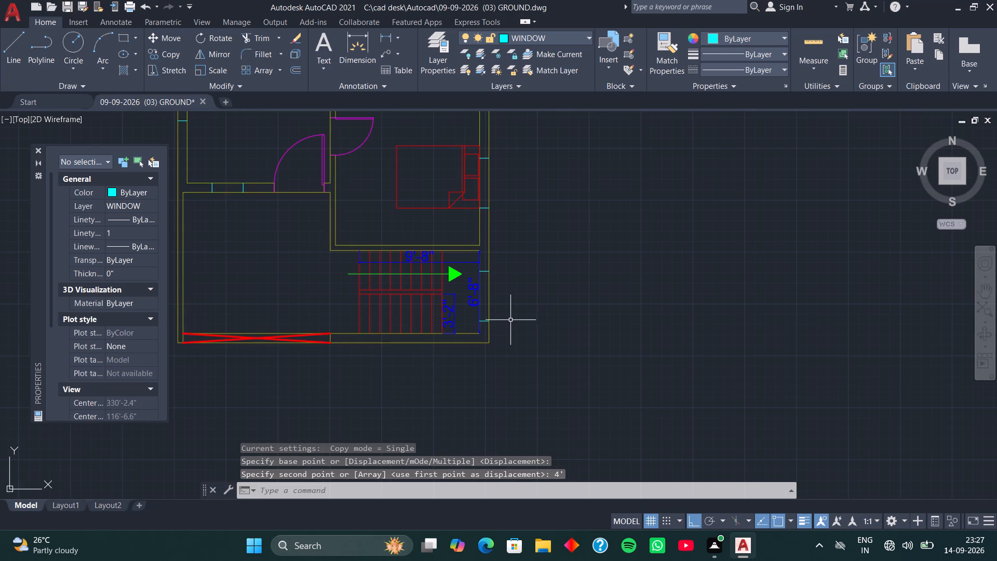
middle_click_drag(374, 313, 488, 376)
middle_click_drag(390, 323, 433, 379)
middle_click_drag(420, 369, 433, 394)
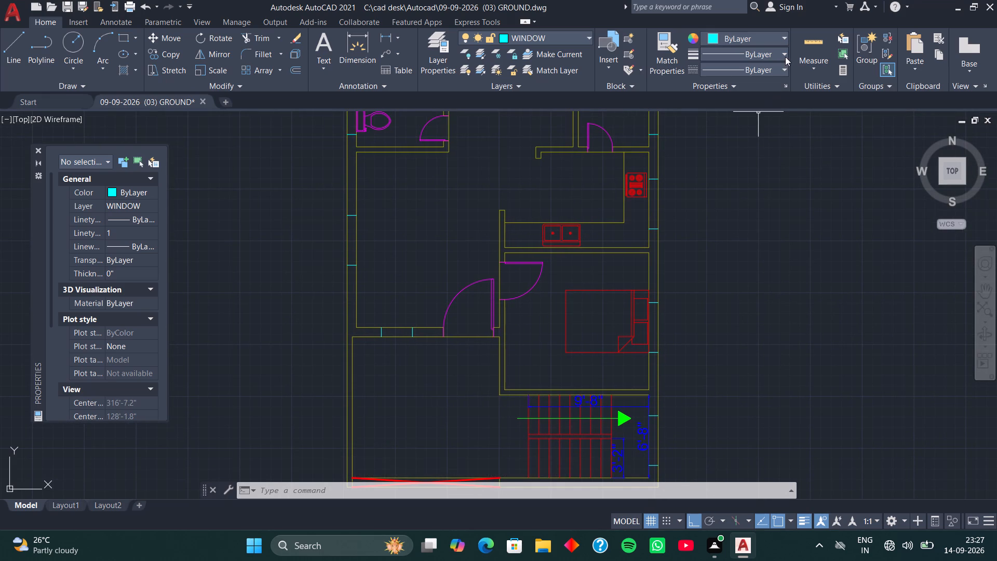
left_click(787, 53)
scroll(750, 142, "down", 2)
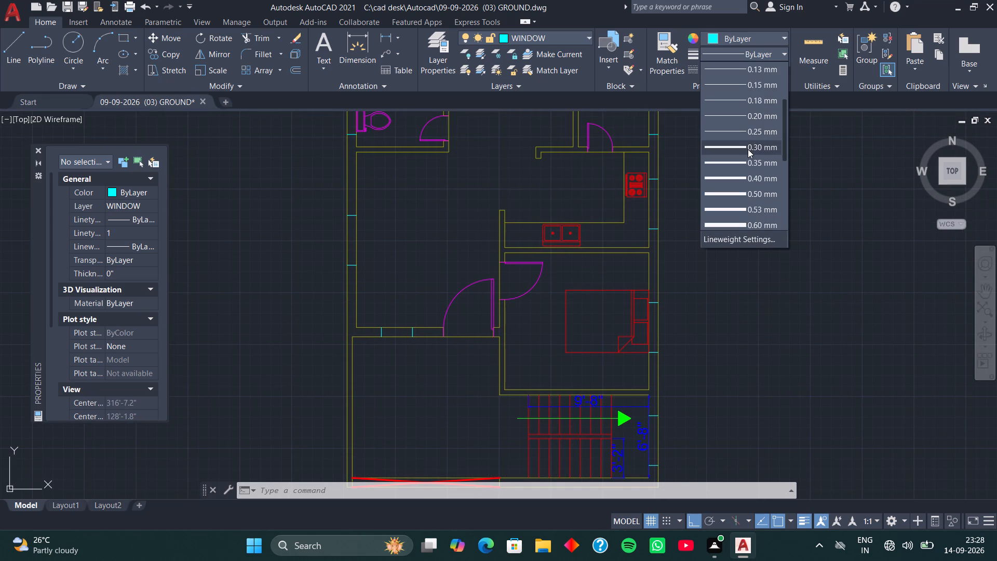
left_click(748, 149)
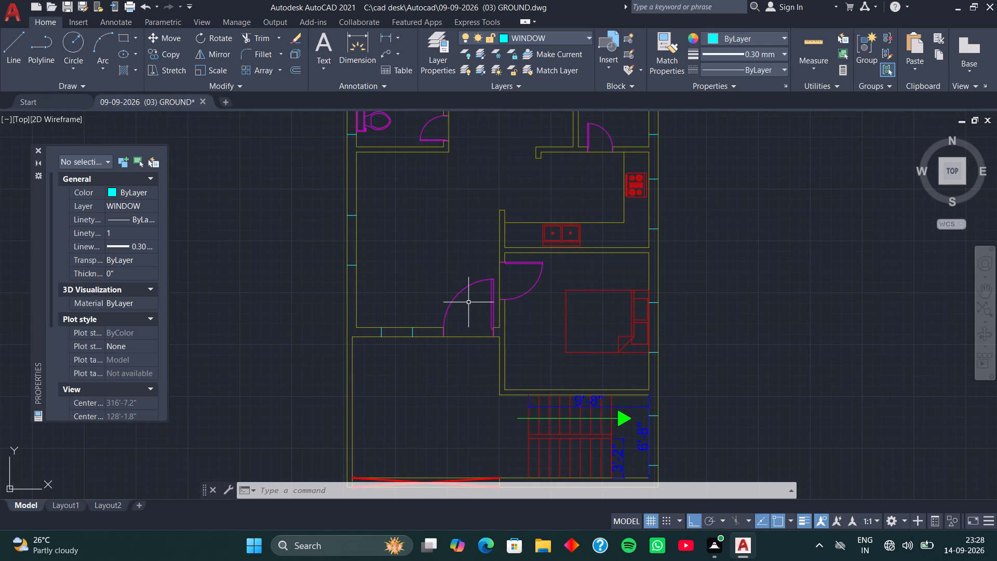
Draw the living area's west wall window as a vertical line between the midpoints of its two opening lines.
key("l")
key("space")
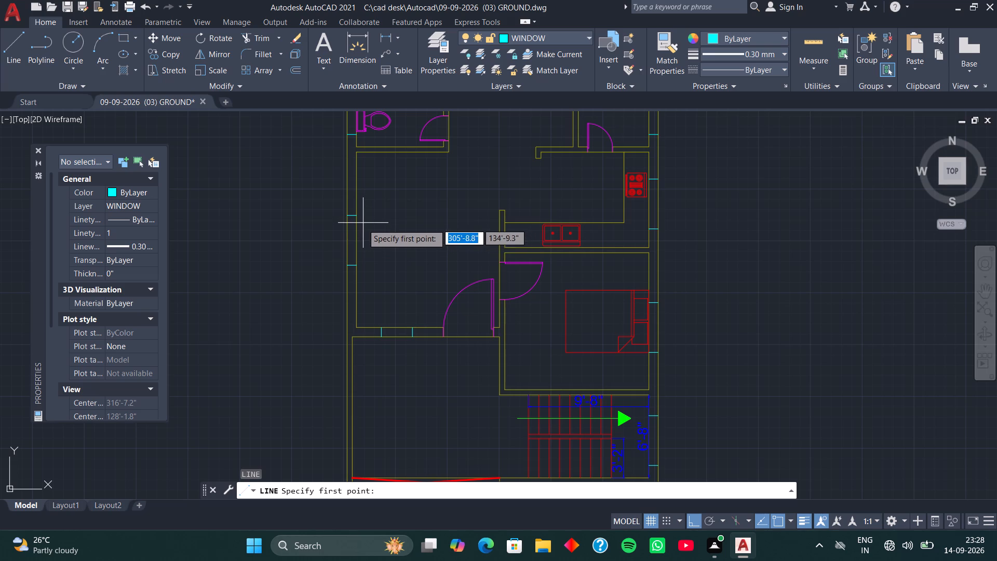
scroll(352, 218, "up", 2)
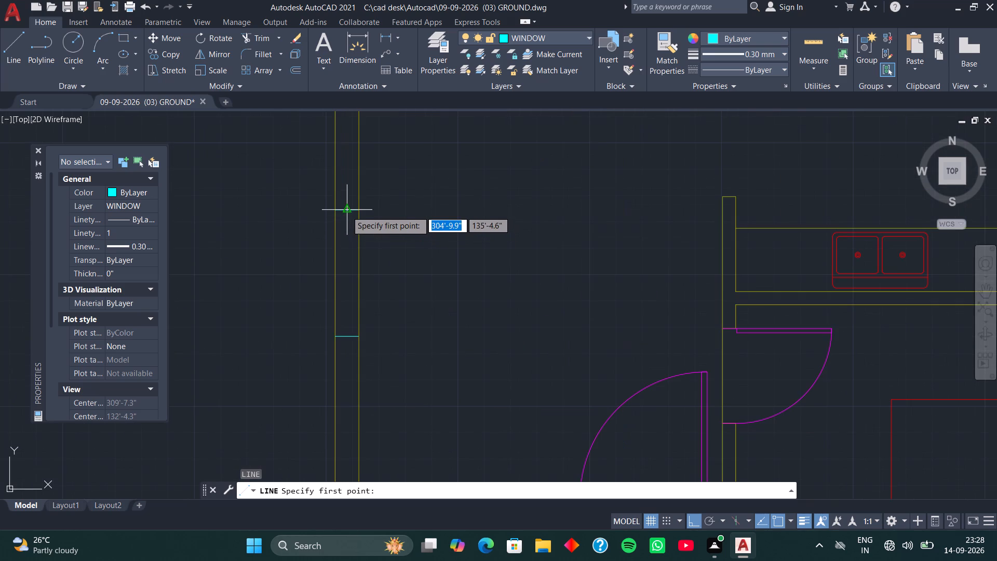
left_click(346, 211)
left_click(346, 337)
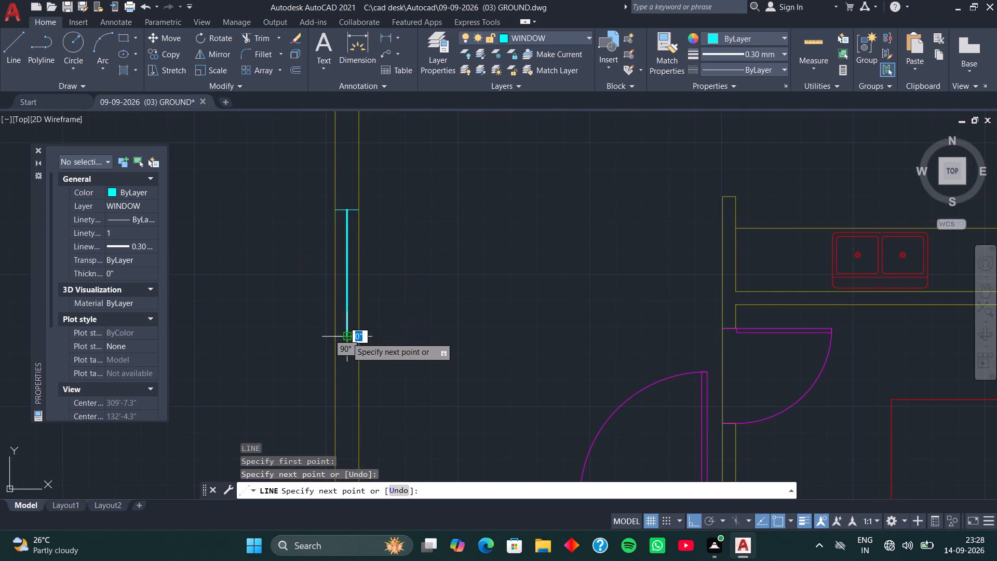
key("space")
Draw a 2' vertical window line between the midpoints of the toilet's two opening lines in the west wall.
scroll(374, 283, "down", 3)
middle_click_drag(382, 228, 386, 341)
scroll(374, 264, "up", 3)
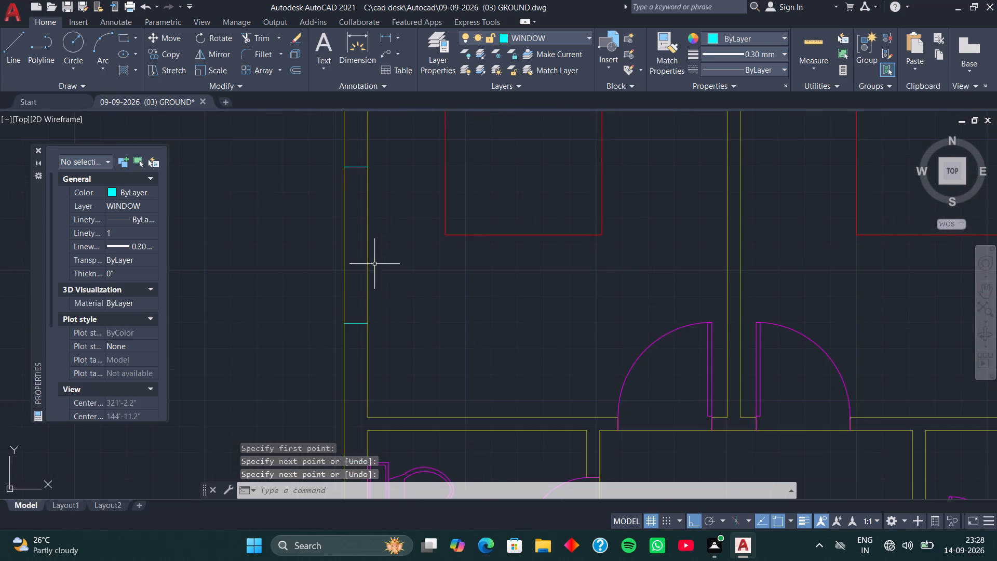
middle_click_drag(376, 343, 390, 176)
middle_click_drag(387, 276, 382, 193)
key("space")
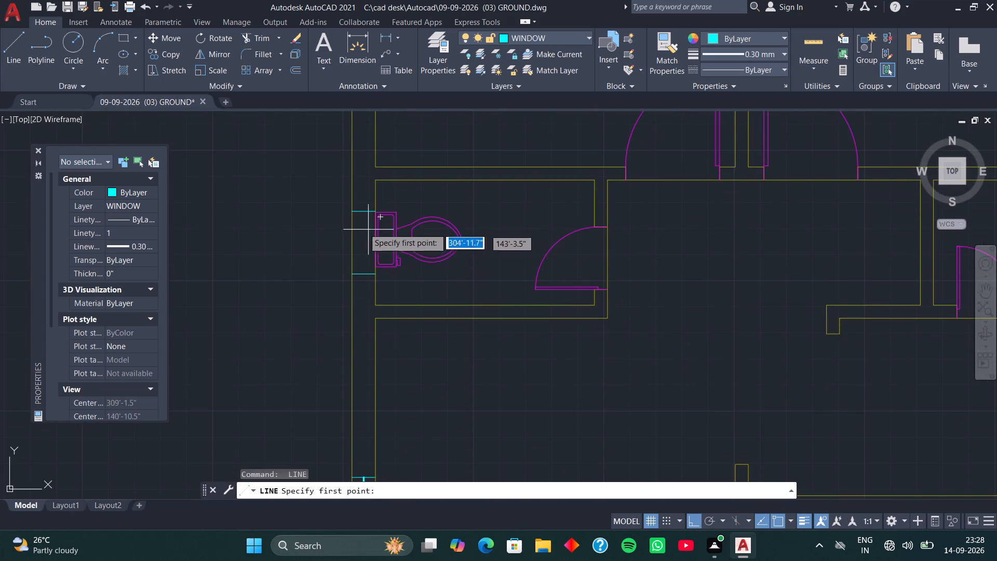
left_click(363, 210)
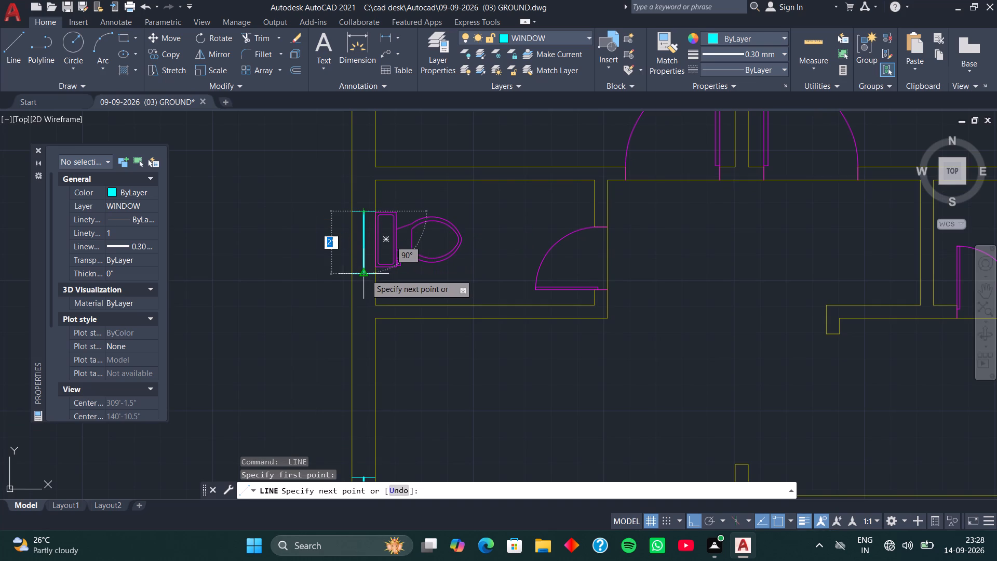
left_click(365, 274)
key("space")
Draw a vertical window line joining the midpoints of the northwest bedroom's two opening lines in the west wall.
scroll(361, 224, "down", 2)
middle_click_drag(349, 193, 334, 302)
scroll(345, 243, "up", 3)
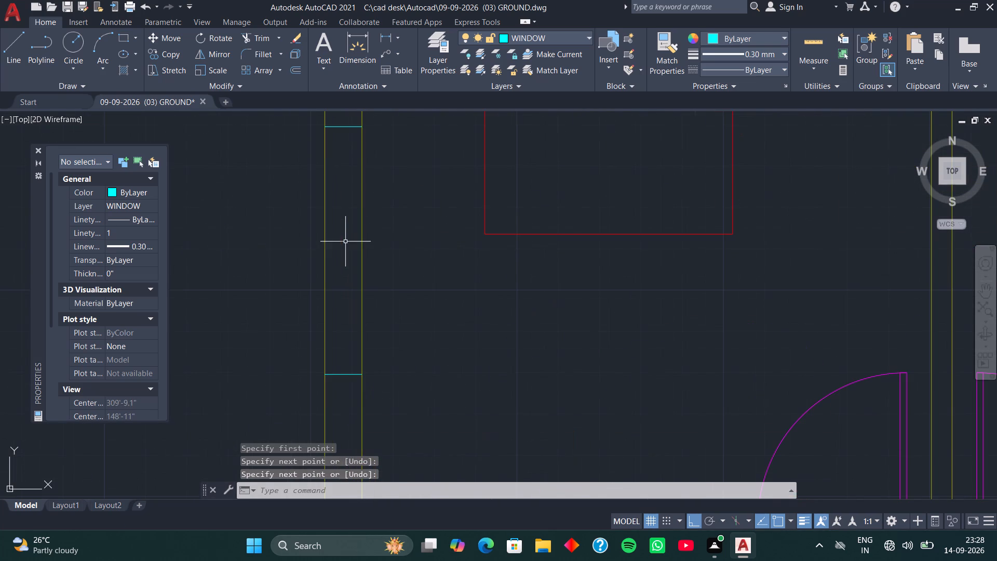
key("space")
left_click(344, 124)
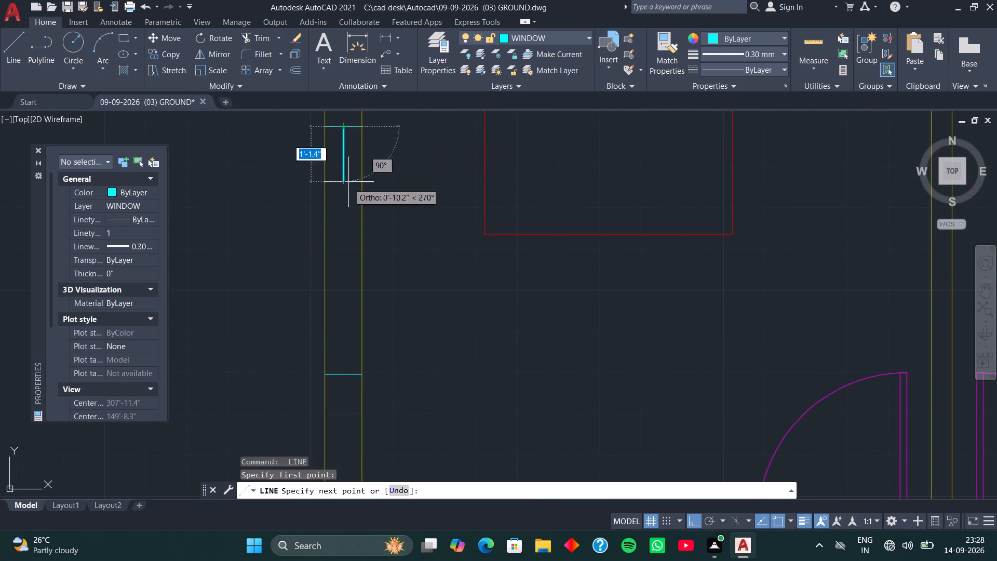
left_click(345, 377)
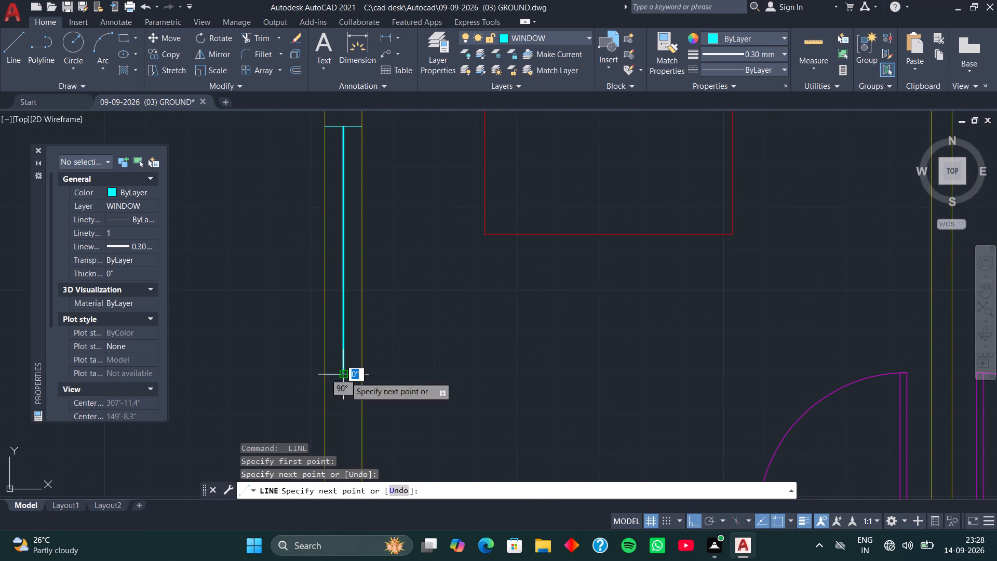
key("space")
Draw a horizontal window line joining the midpoints of the opening lines in the living area's south wall, beside the entrance door.
scroll(393, 333, "down", 3)
middle_click_drag(401, 382, 380, 182)
middle_click_drag(390, 380, 341, 199)
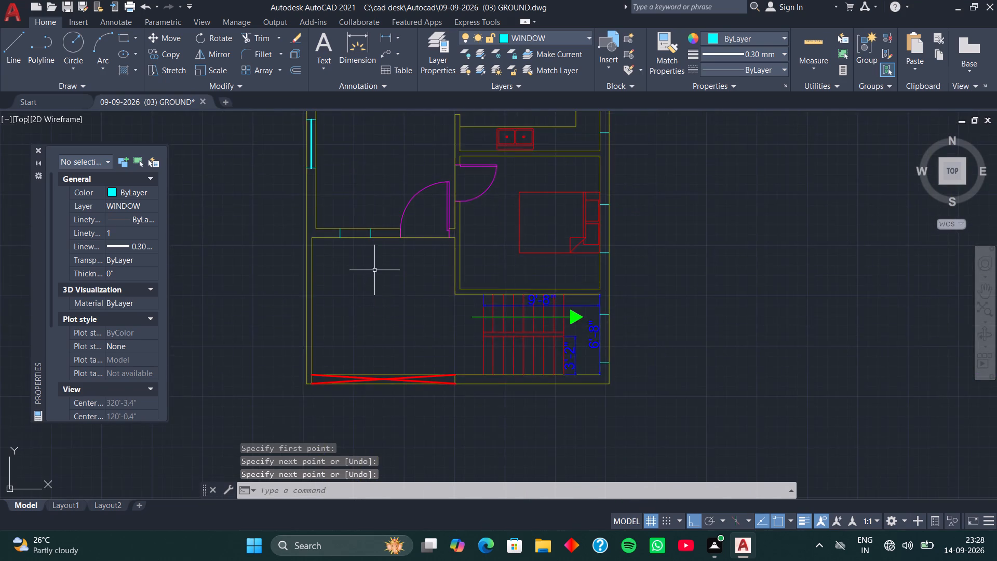
scroll(372, 271, "up", 3)
middle_click_drag(339, 229, 389, 383)
key("space")
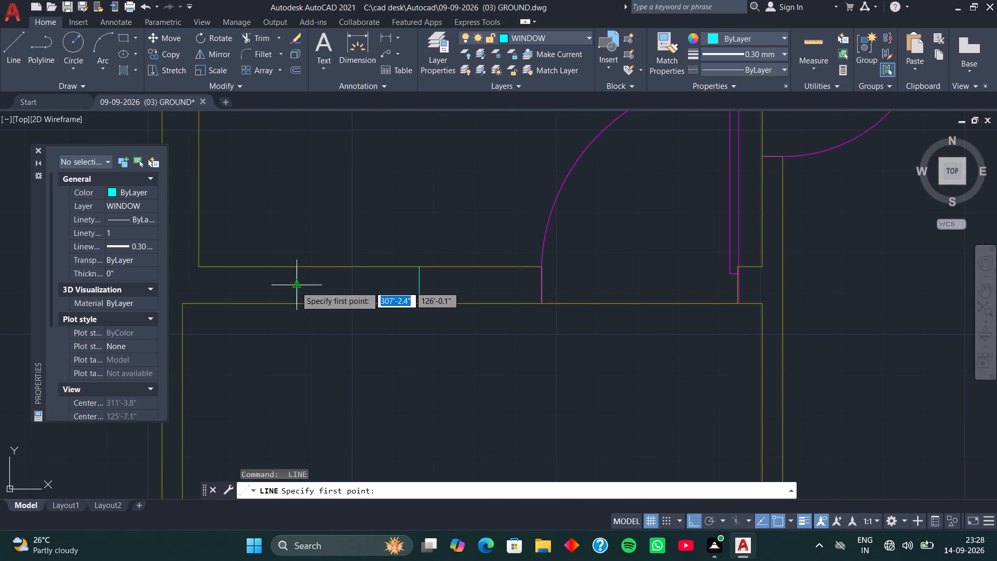
left_click(295, 286)
left_click(423, 287)
key("space")
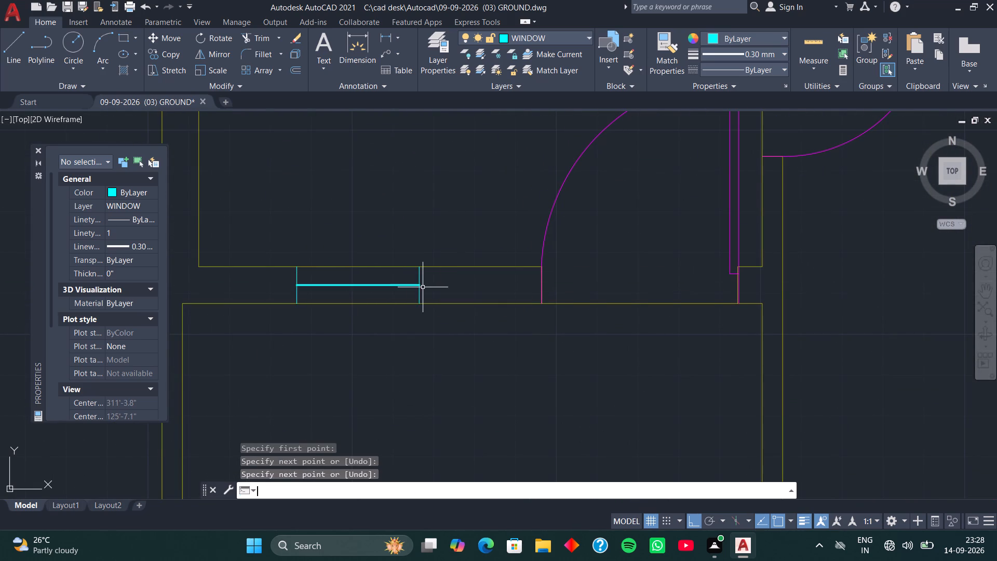
Draw a vertical window line joining the midpoints of the staircase's two opening lines in the east wall.
scroll(477, 318, "down", 3)
middle_click_drag(509, 362, 321, 215)
middle_click_drag(431, 240, 344, 269)
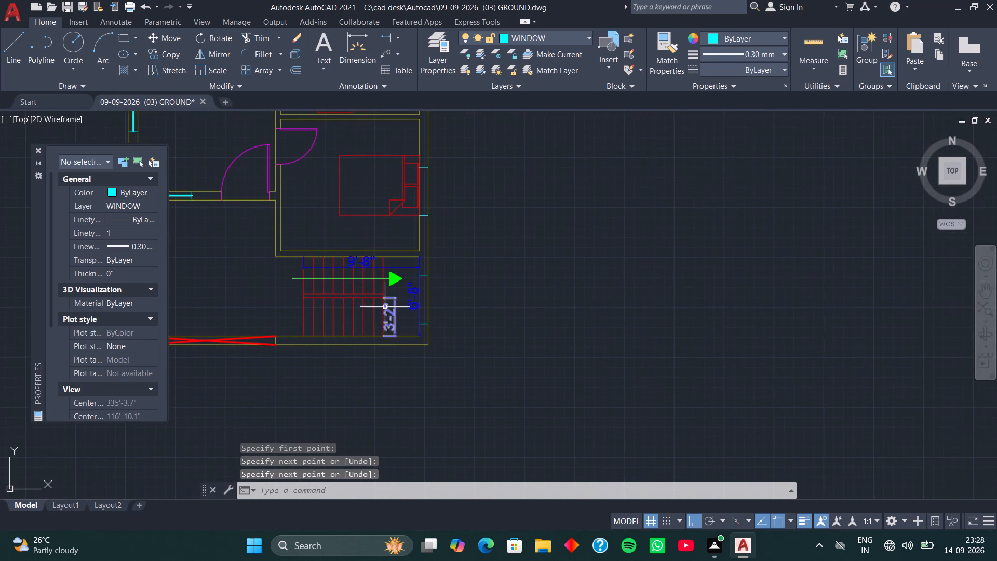
middle_click_drag(381, 307, 357, 279)
middle_click_drag(374, 293, 303, 265)
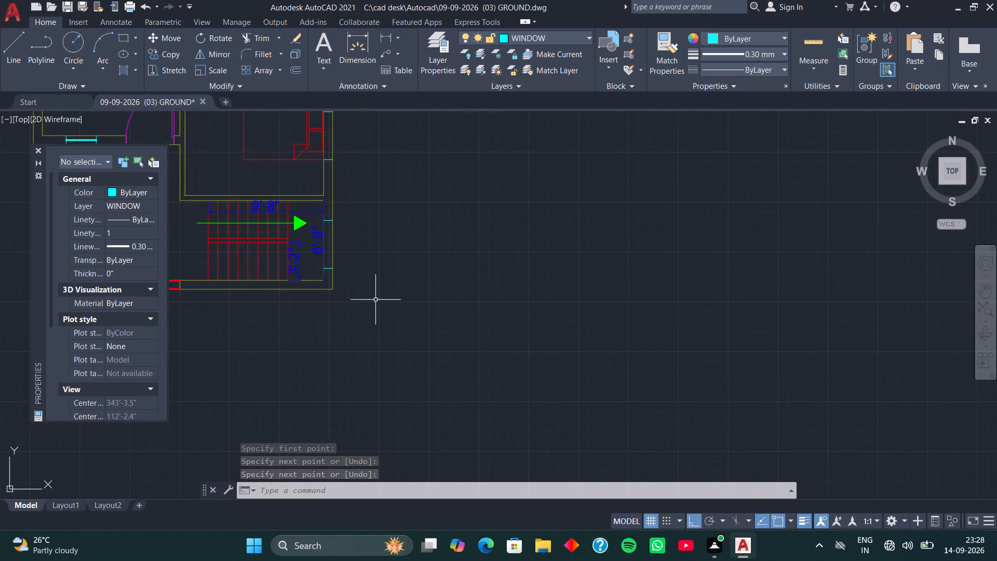
scroll(373, 300, "up", 3)
middle_click_drag(317, 234, 535, 397)
key("space")
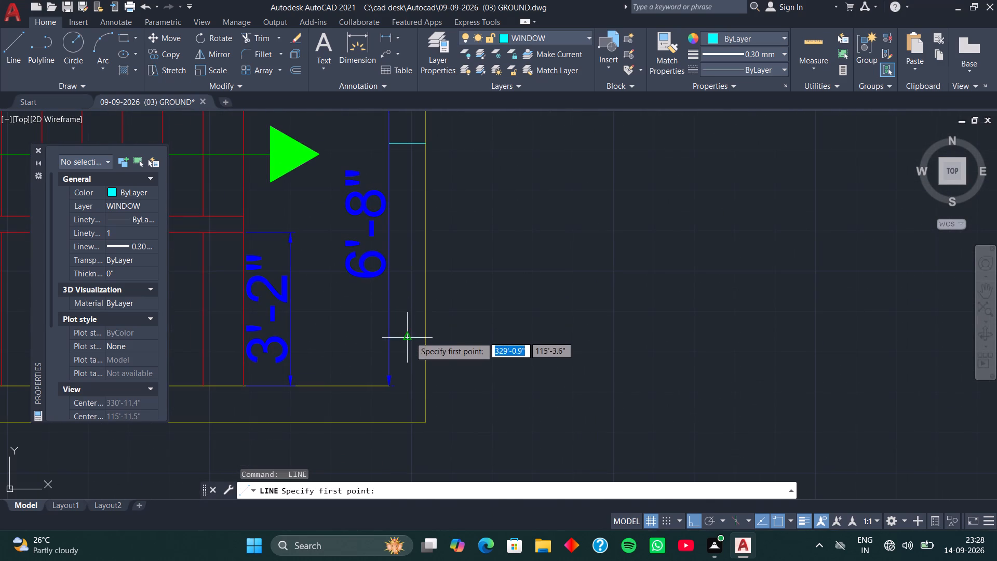
left_click(408, 340)
left_click(408, 143)
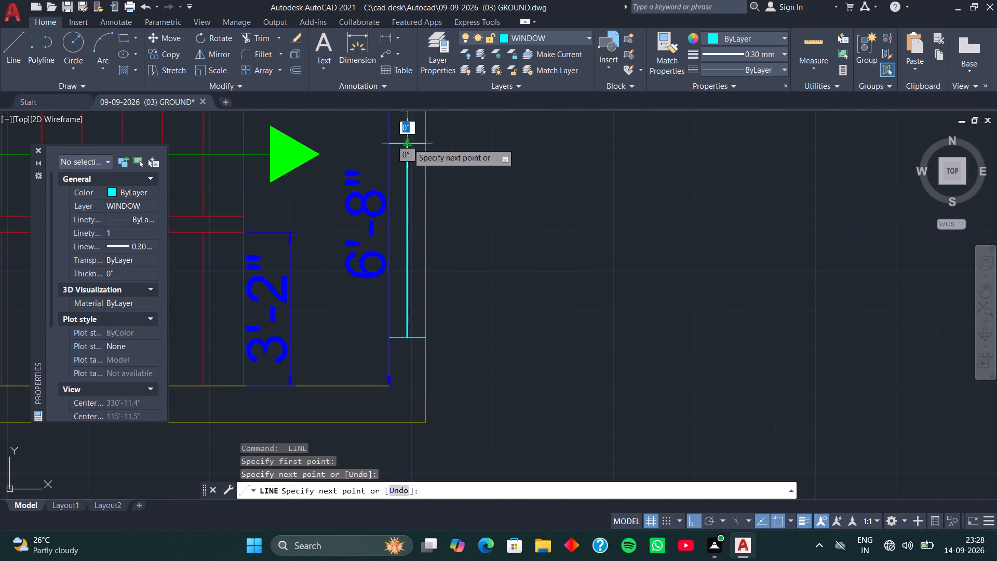
key("space")
Draw a vertical window line joining the midpoints of the opening lines in the east wall of the bedroom above the staircase.
scroll(428, 171, "down", 2)
middle_click_drag(446, 157, 451, 365)
key("space")
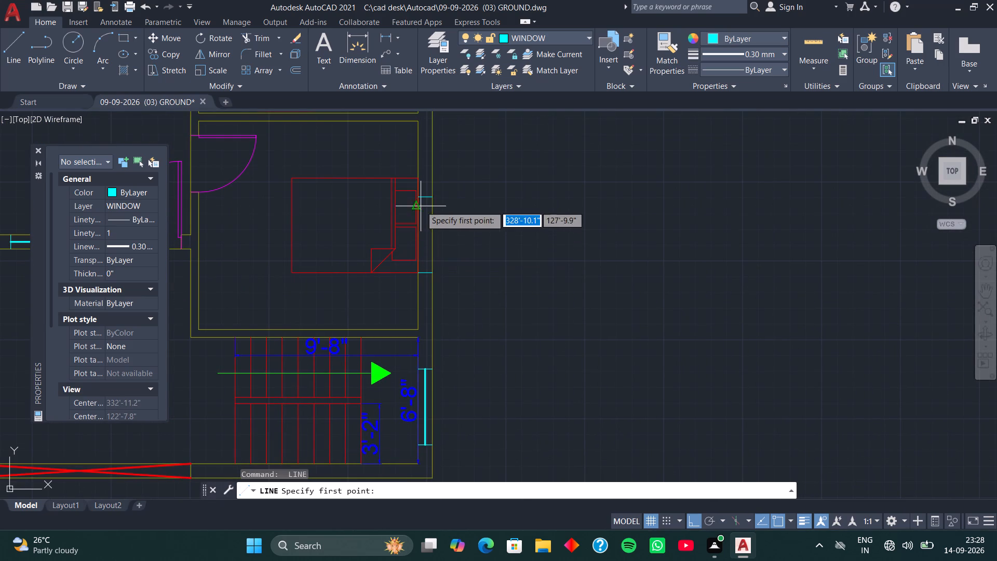
left_click_drag(424, 199, 424, 206)
left_click(426, 272)
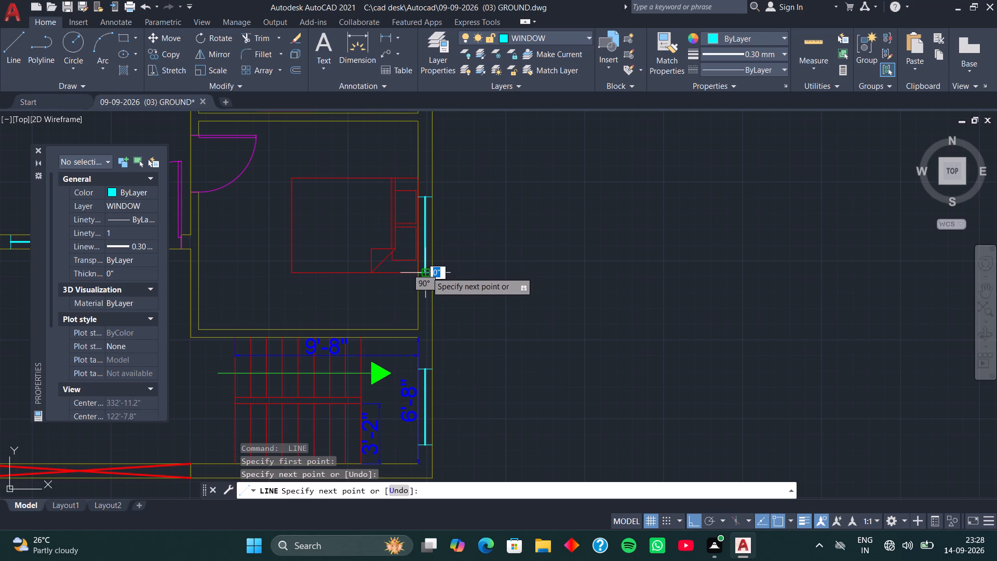
key("space")
Draw a vertical window line joining the midpoints of the kitchen's two opening lines in the east wall, beside the stove.
scroll(428, 261, "down", 2)
middle_click_drag(473, 204, 486, 316)
scroll(444, 304, "up", 3)
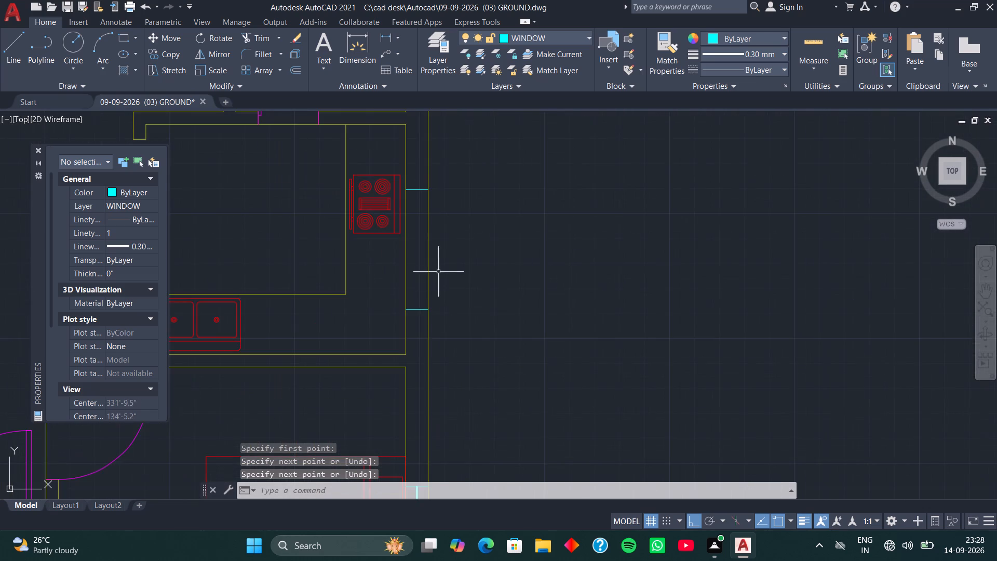
middle_click_drag(440, 271, 477, 314)
key("space")
left_click(454, 232)
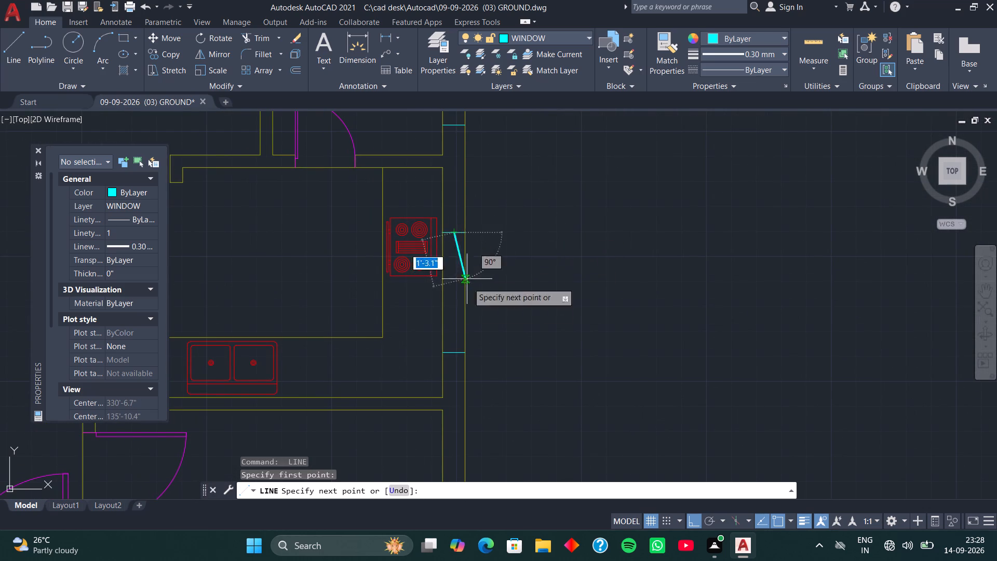
left_click(454, 352)
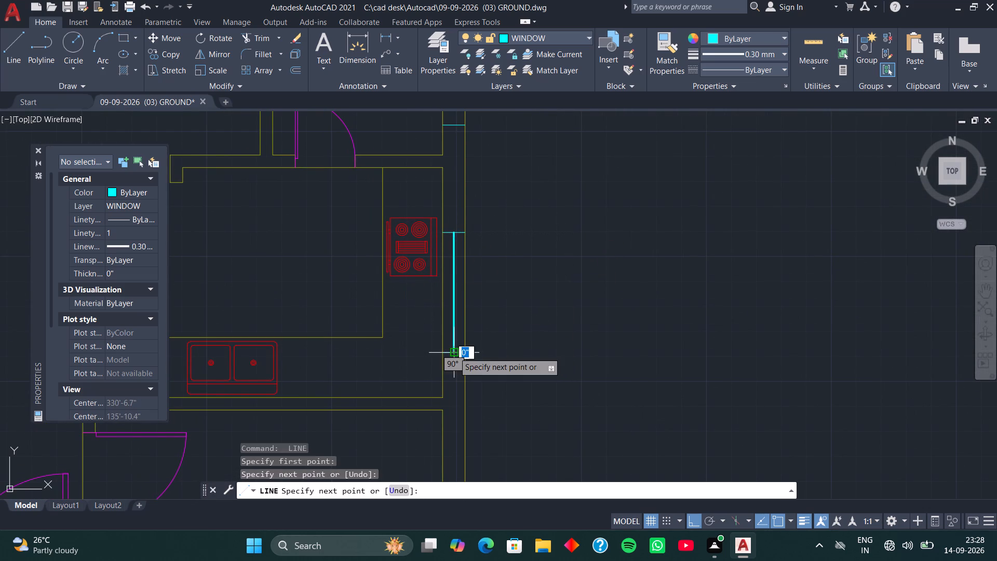
key("space")
Draw a 2' vertical window line between the opening line midpoints in the east wall of the small room north of the kitchen.
scroll(493, 322, "down", 2)
middle_click_drag(491, 255, 498, 336)
scroll(481, 324, "up", 3)
key("space")
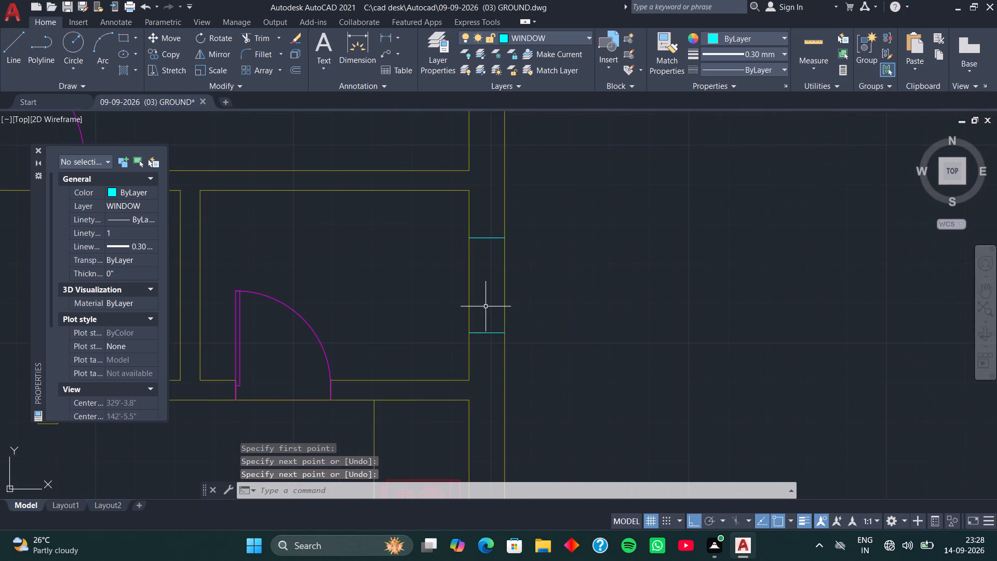
left_click(483, 329)
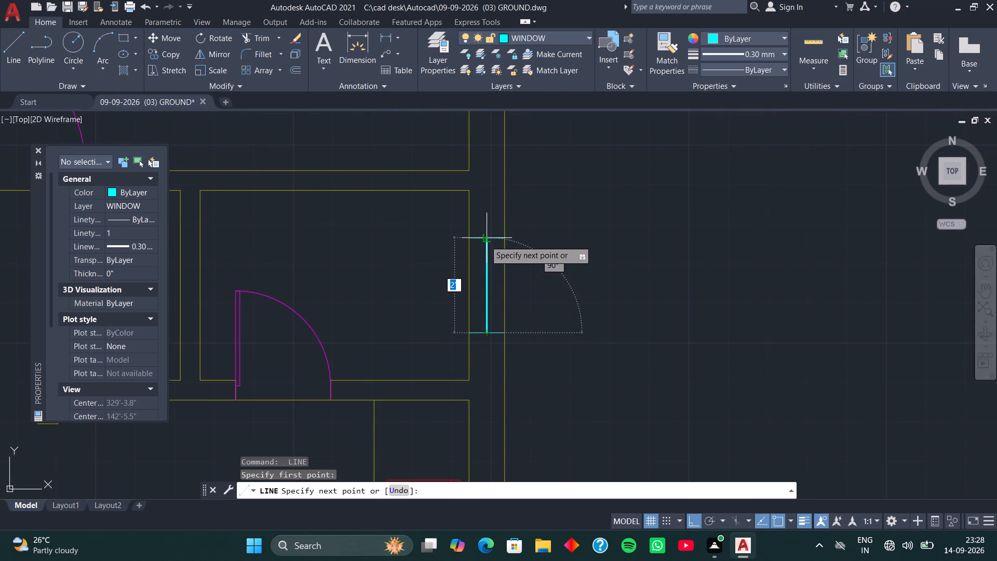
left_click(486, 240)
key("space")
Draw a vertical window line joining the midpoints of the northeast bedroom's two opening lines in the east wall.
scroll(486, 233, "down", 2)
middle_click_drag(488, 195, 480, 339)
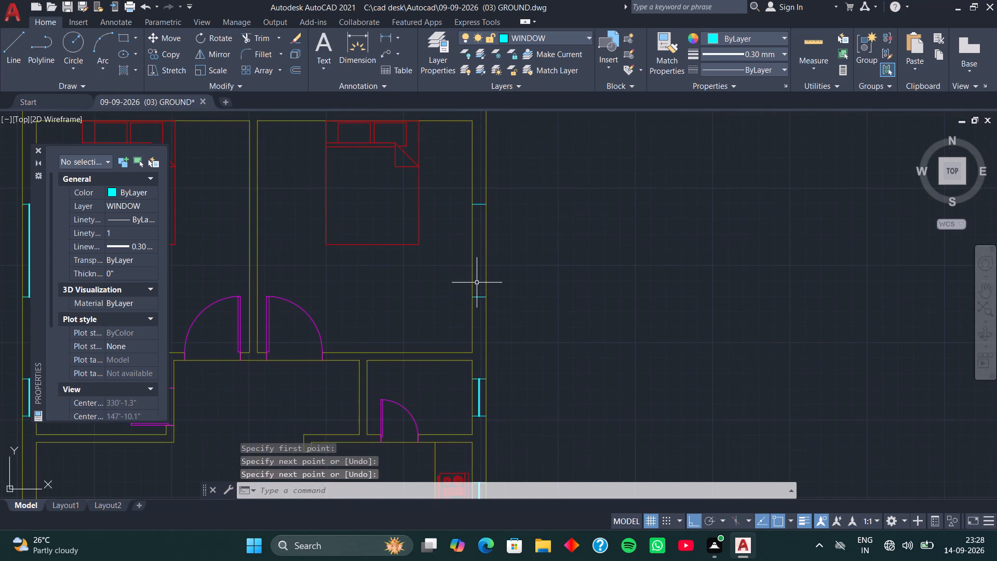
scroll(477, 266, "up", 2)
middle_click_drag(477, 258, 462, 324)
key("space")
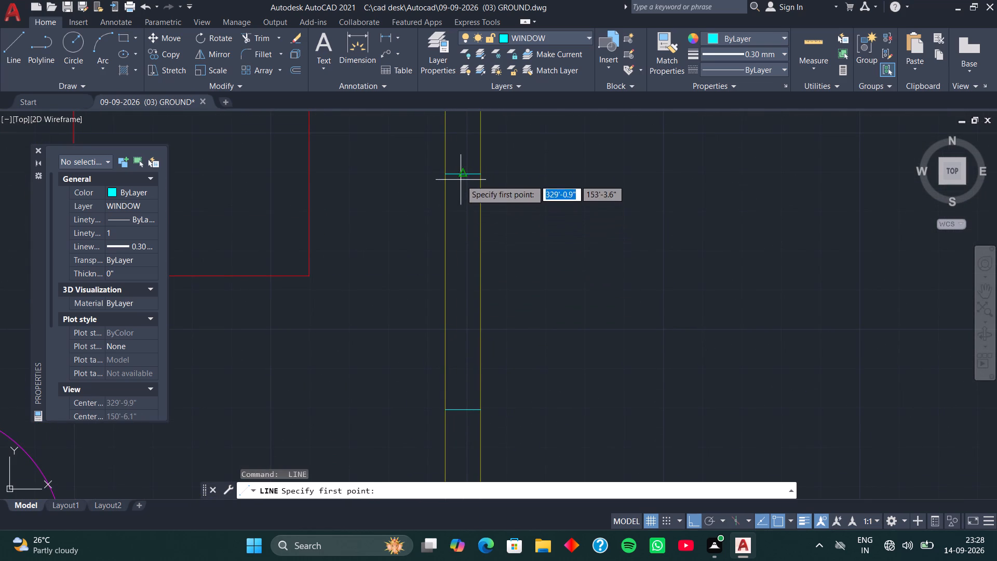
left_click(461, 173)
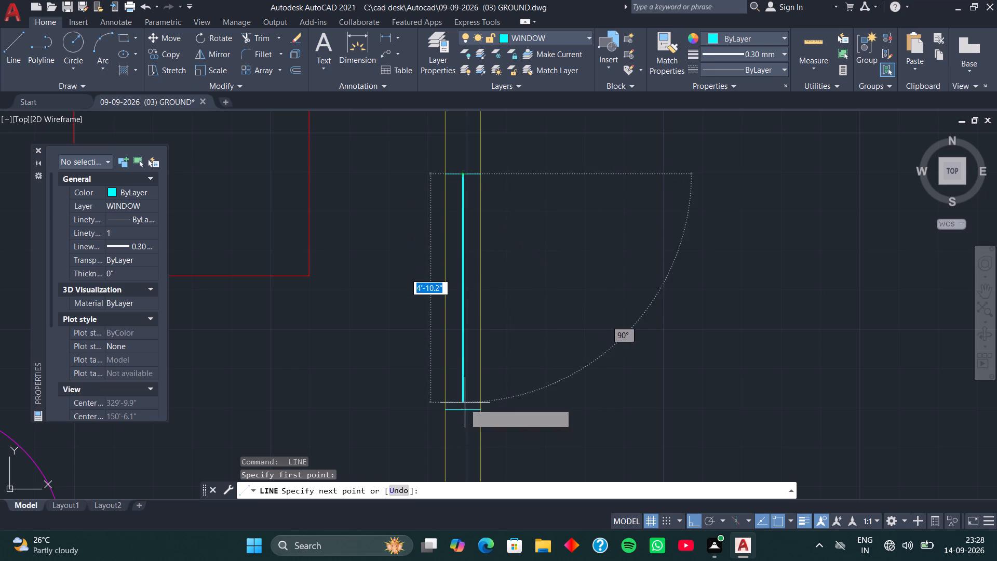
left_click(463, 411)
key("space")
Make ROOM DETAILS the current layer.
scroll(497, 368, "down", 3)
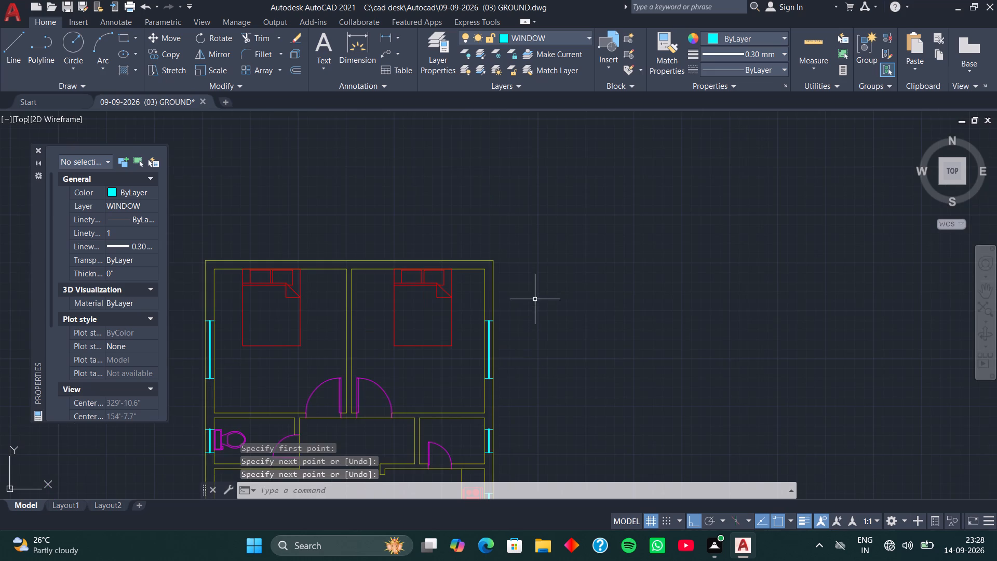
middle_click_drag(526, 367, 541, 287)
middle_click_drag(466, 319, 530, 299)
middle_click_drag(463, 369, 519, 353)
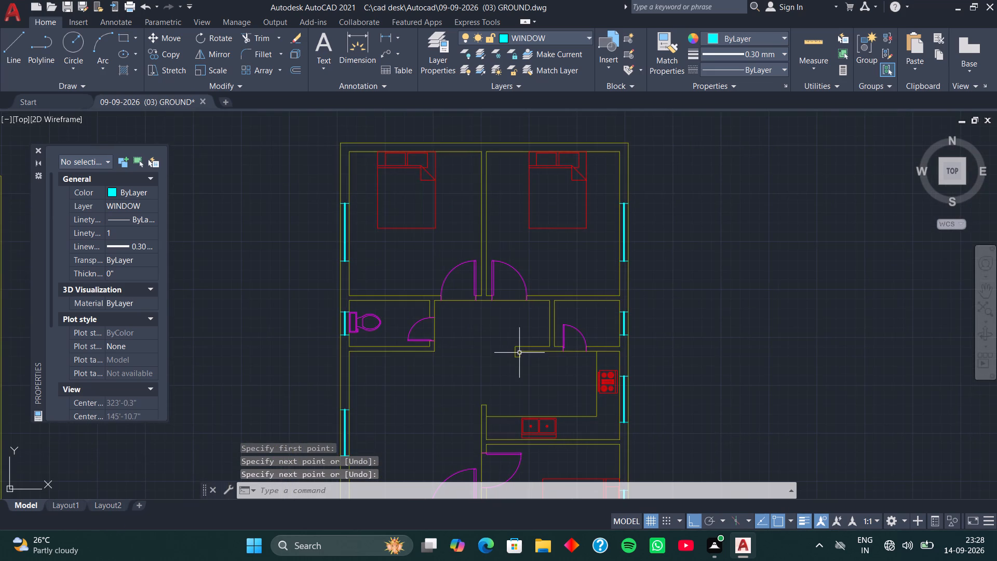
middle_click_drag(478, 363, 542, 391)
scroll(441, 301, "up", 2)
middle_click_drag(438, 234, 428, 297)
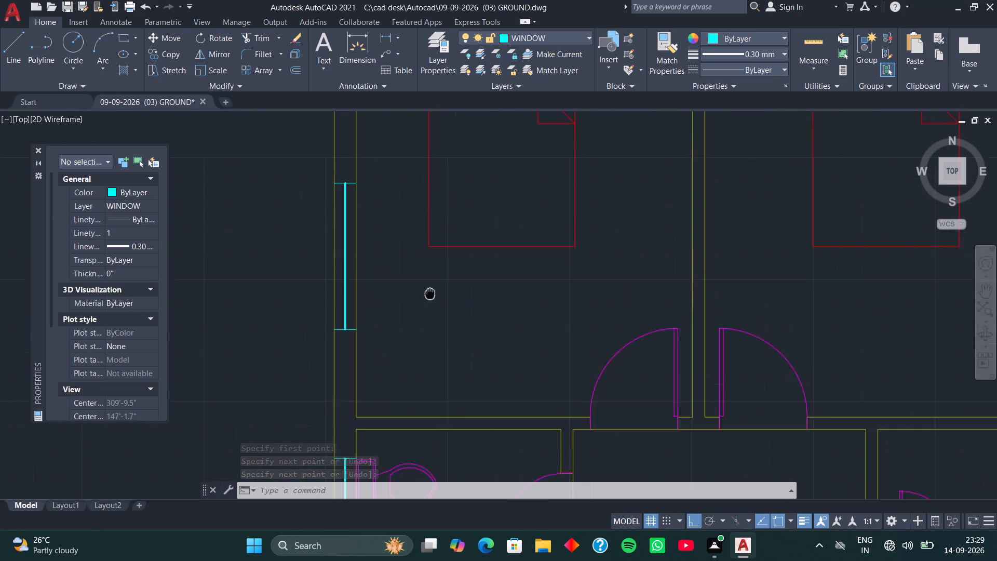
middle_click_drag(428, 297, 426, 323)
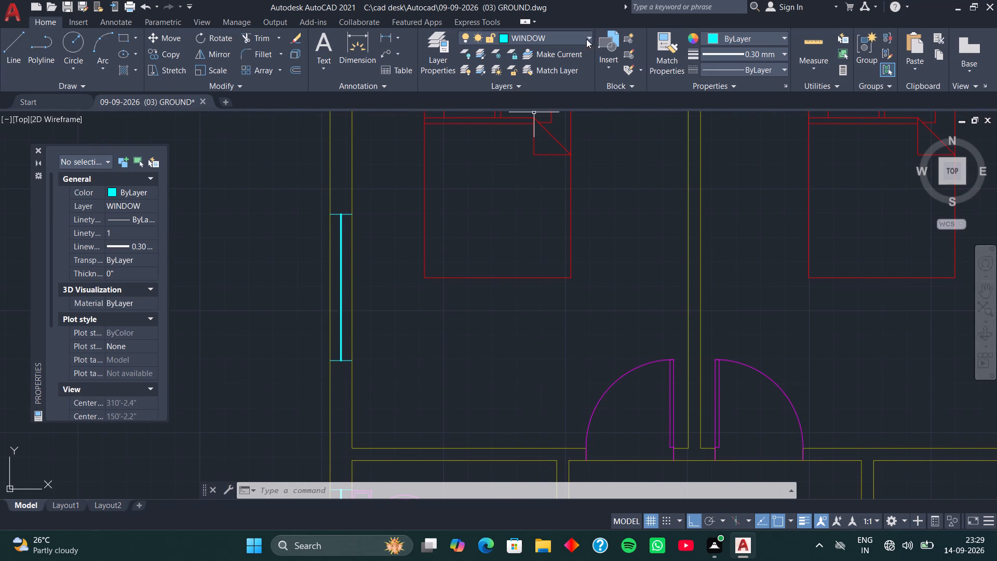
left_click(588, 37)
left_click(560, 102)
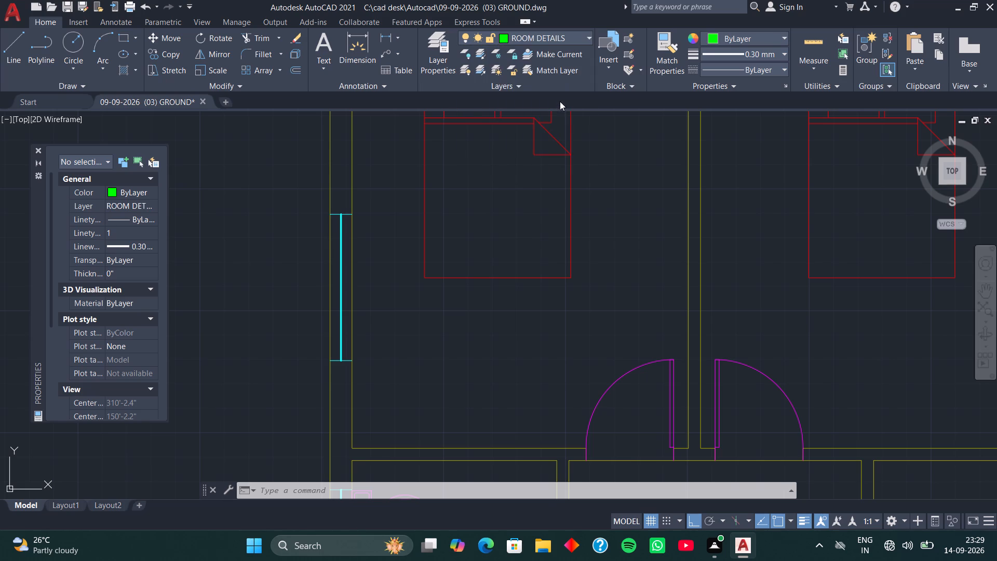
Set the current lineweight for new objects to ByLayer.
left_click(783, 49)
scroll(735, 122, "up", 5)
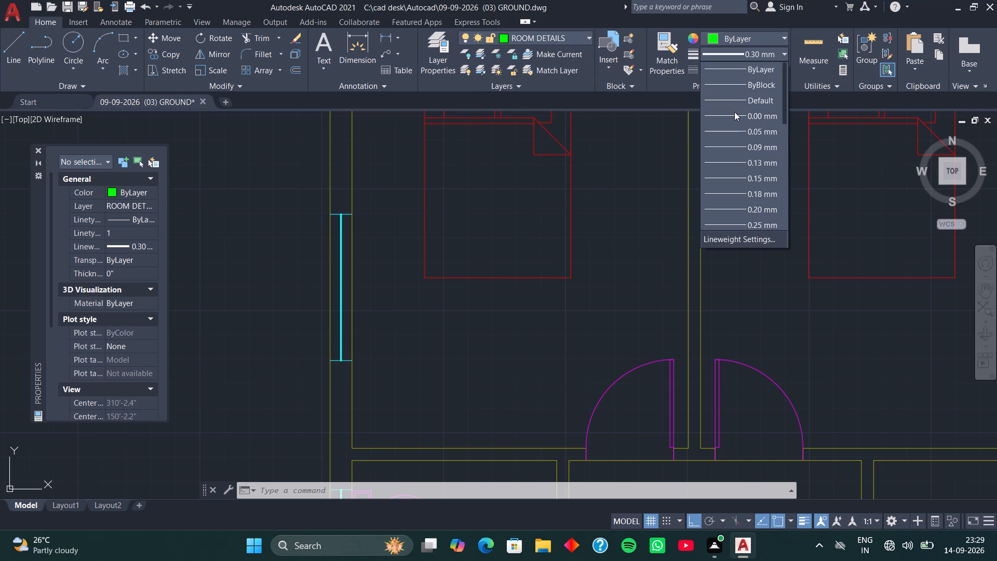
scroll(734, 112, "up", 4)
left_click(738, 75)
Place single-line text "BED ROOM 1" below the bed in the northwest bedroom, with height 8" and rotation 0.
middle_click_drag(554, 310, 599, 241)
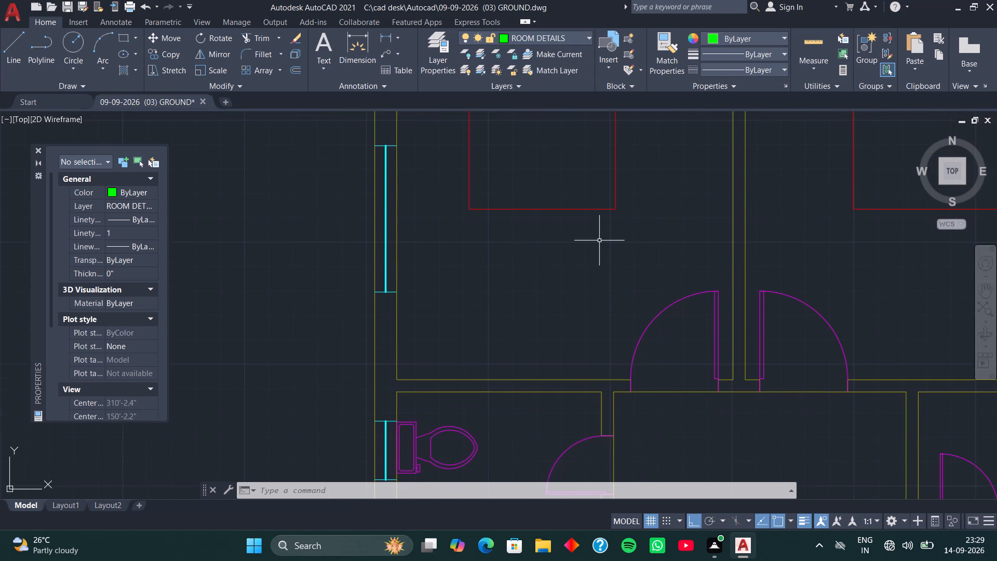
type("DT")
key("space")
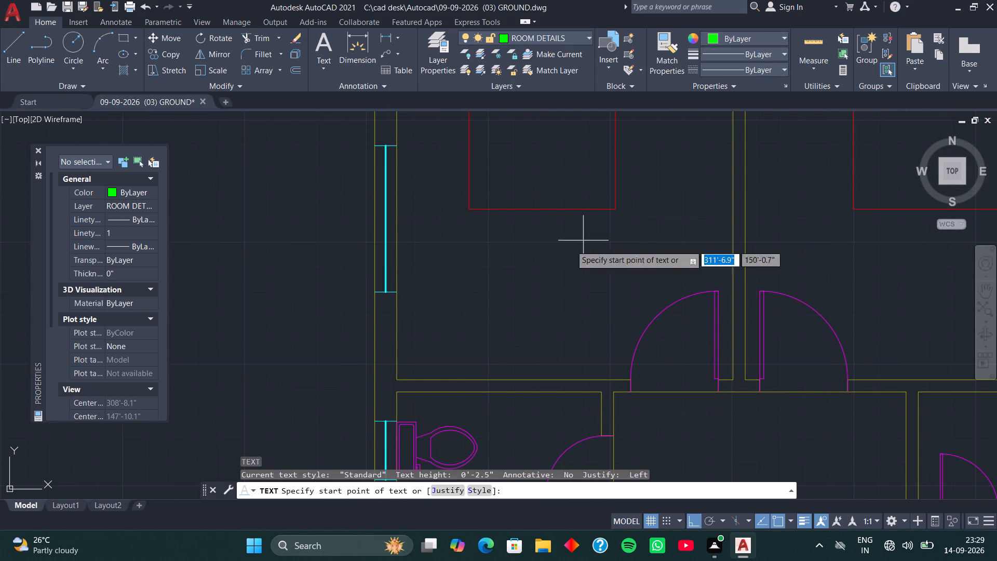
left_click(460, 237)
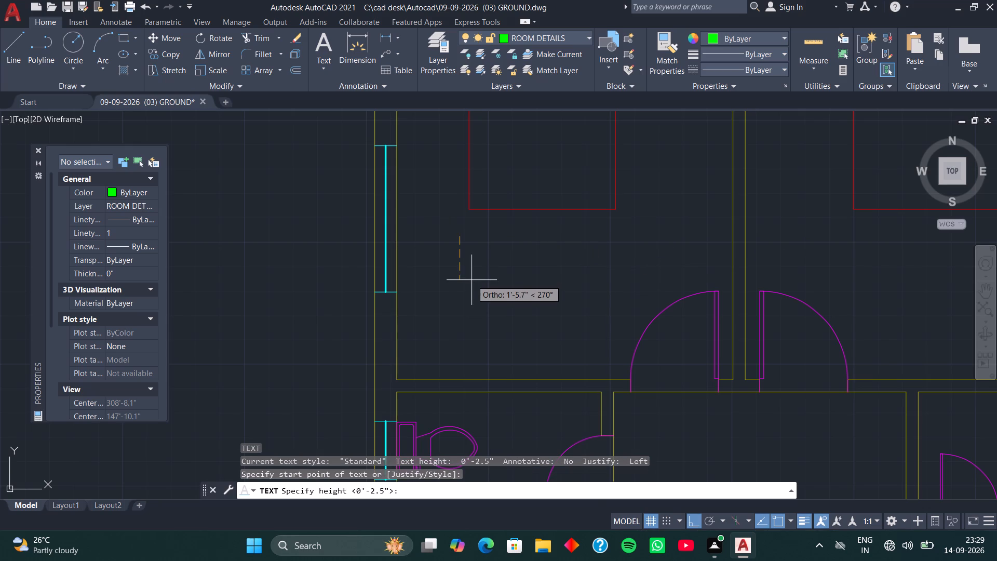
key("8")
key("Return")
key("0")
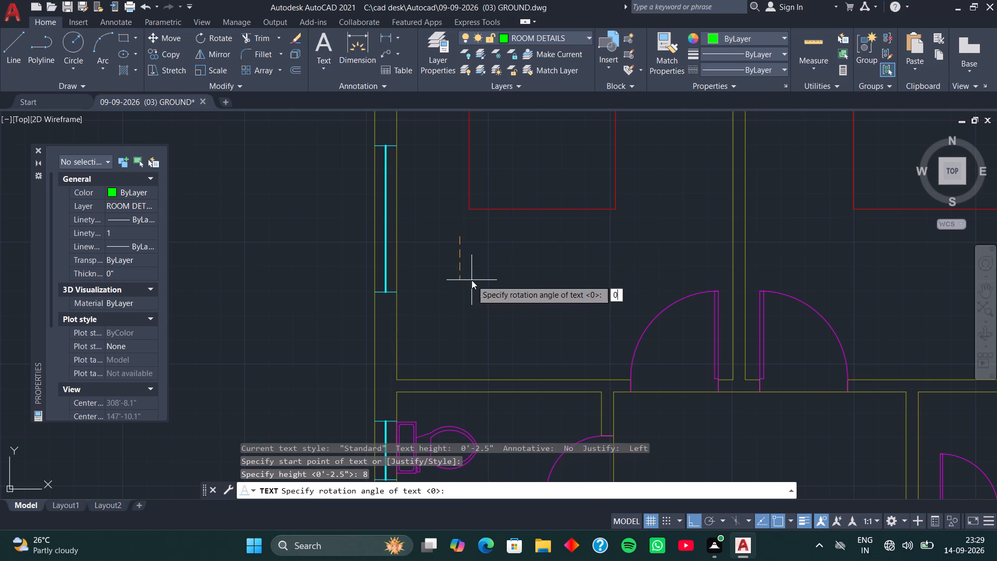
key("Return")
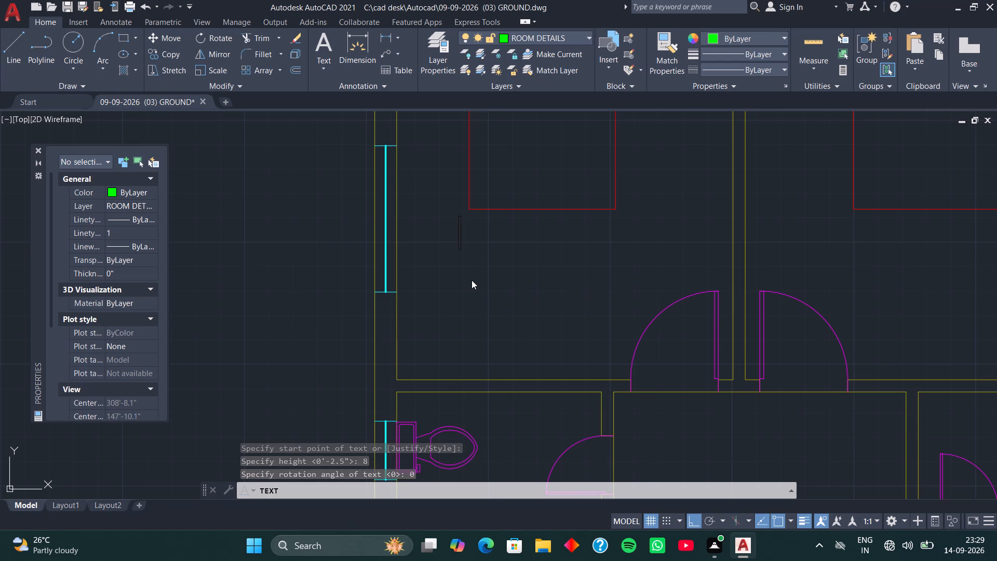
key("b")
type("ED")
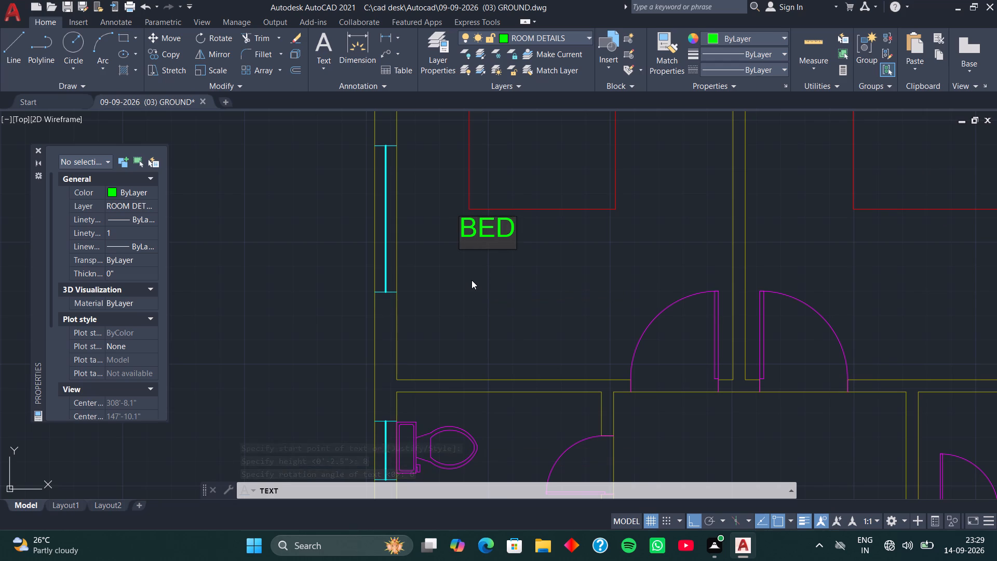
key("space")
type("ROOM 1")
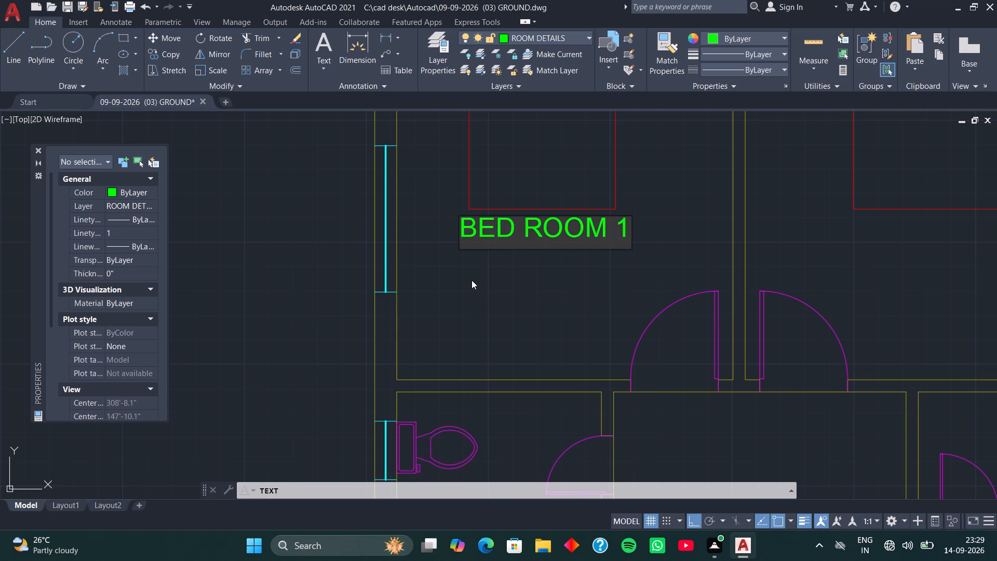
key("Return")
Add the room size 11'-6"X12'-6" as a second text line under BED ROOM 1.
type("11'")
type("-6\"")
key("x")
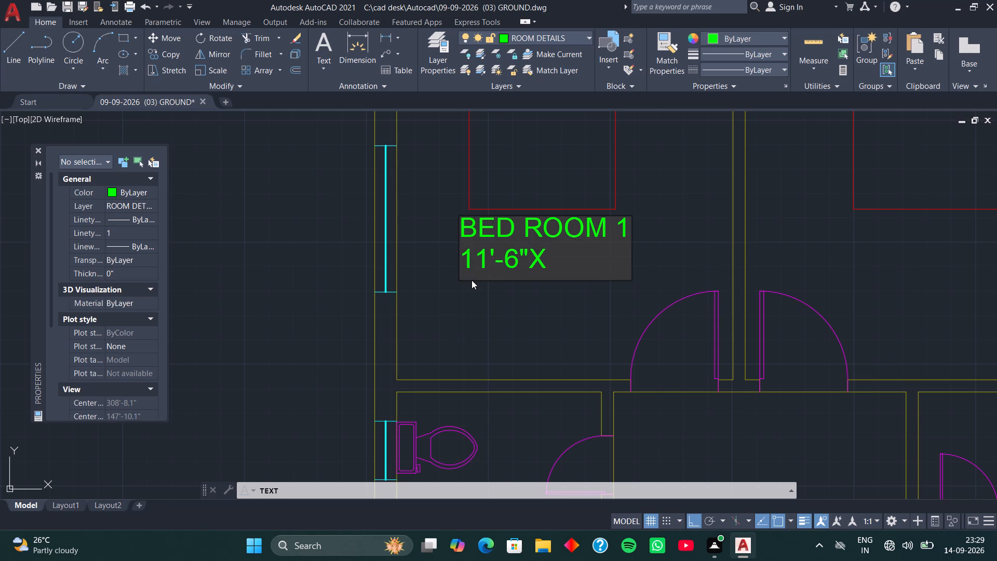
type("12'")
type("-6")
key("shift+quotedbl")
key("Return")
key("Return")
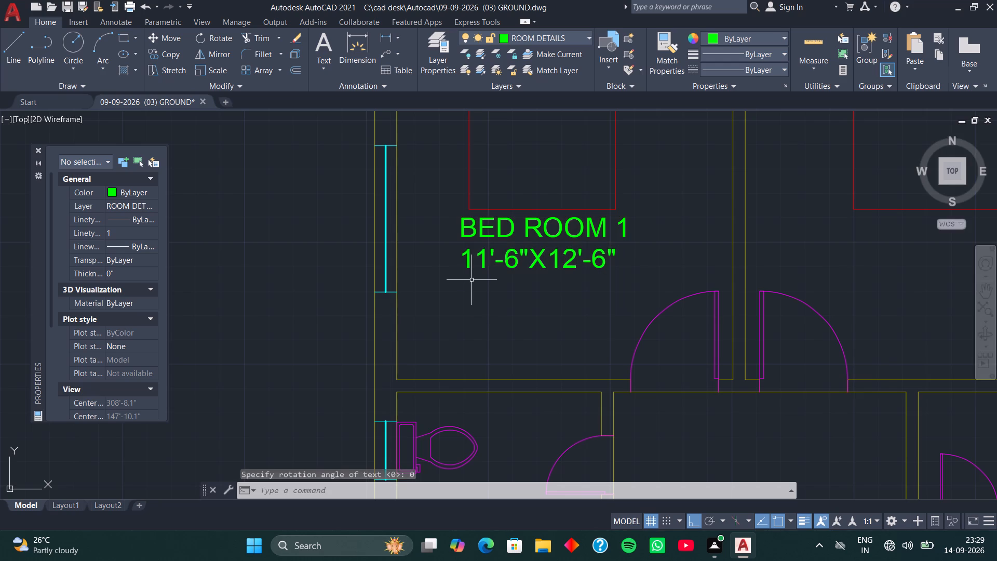
Copy both lines of the BED ROOM 1 label in multiple mode, placing the first copy below the bed in the northeast bedroom.
scroll(497, 300, "down", 2)
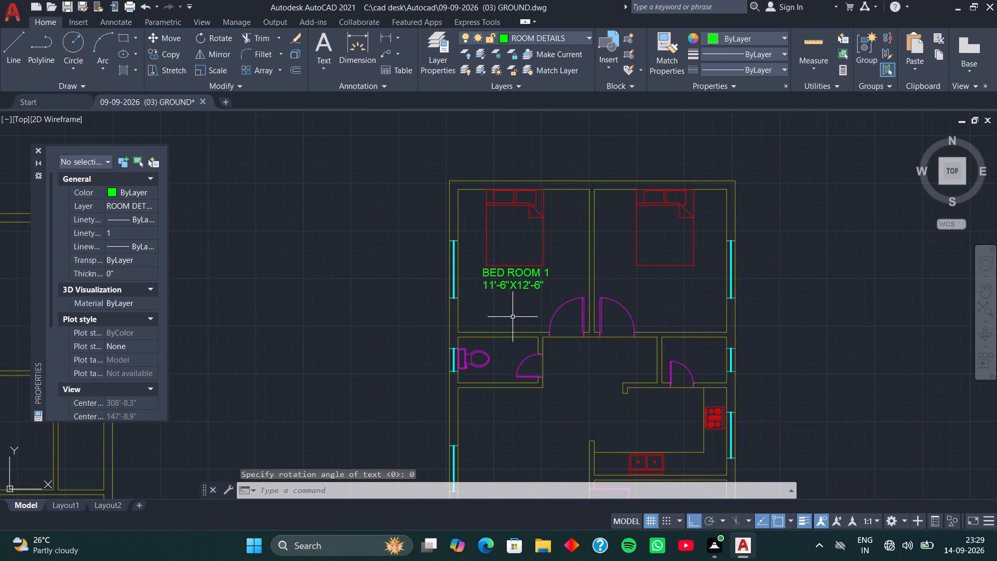
middle_click_drag(514, 318, 491, 292)
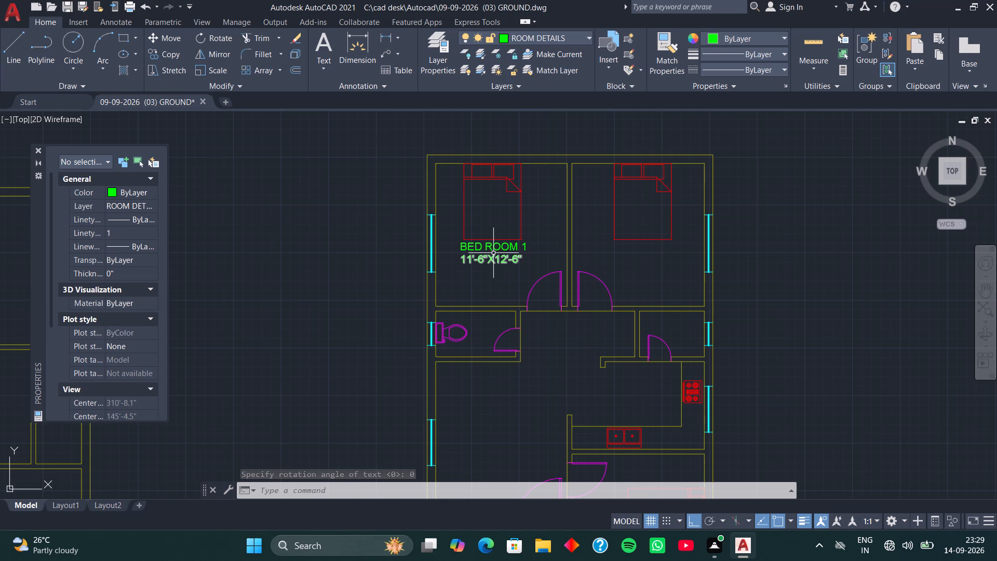
left_click(494, 249)
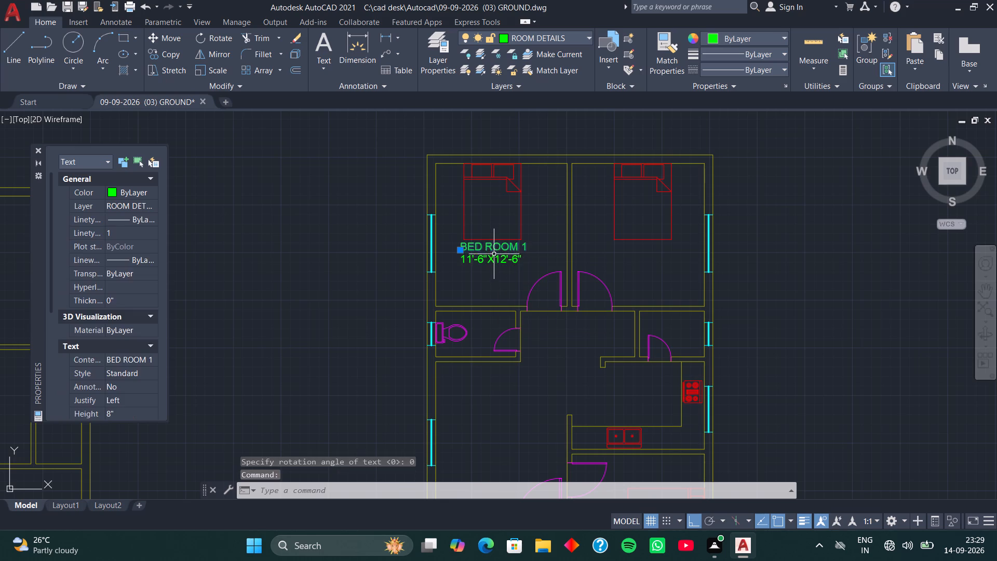
left_click(494, 260)
key("c")
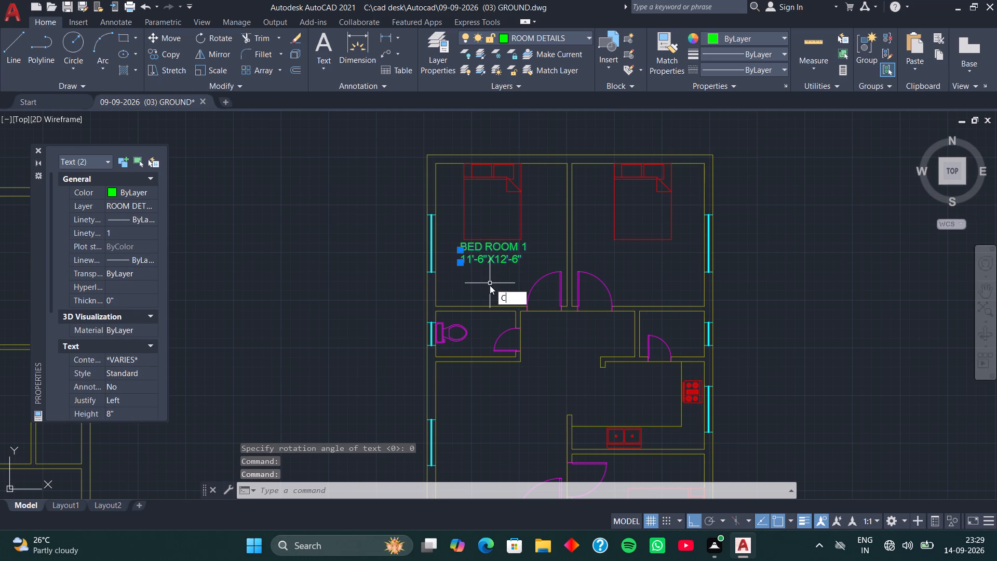
type("O M")
key("space")
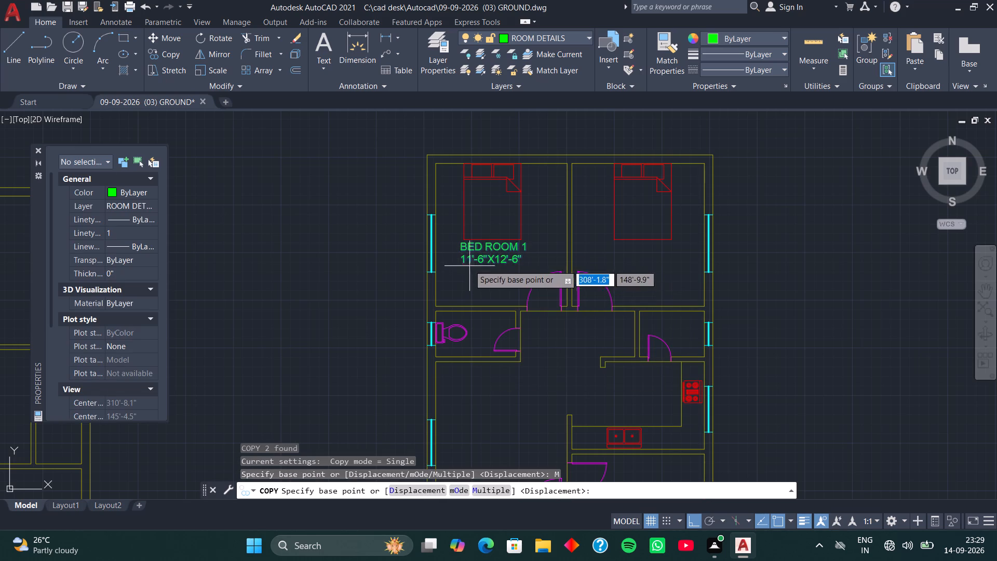
left_click(461, 252)
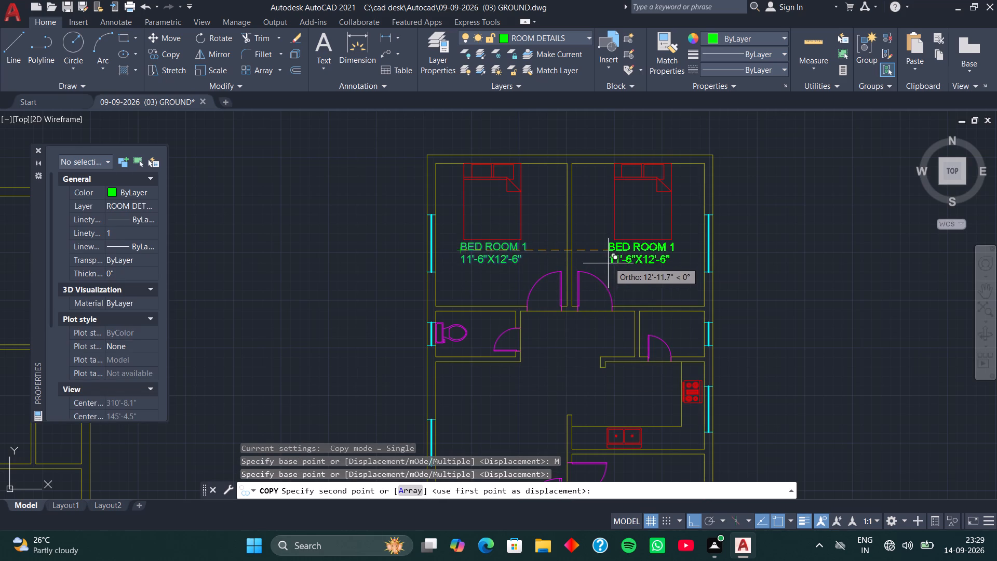
left_click(613, 261)
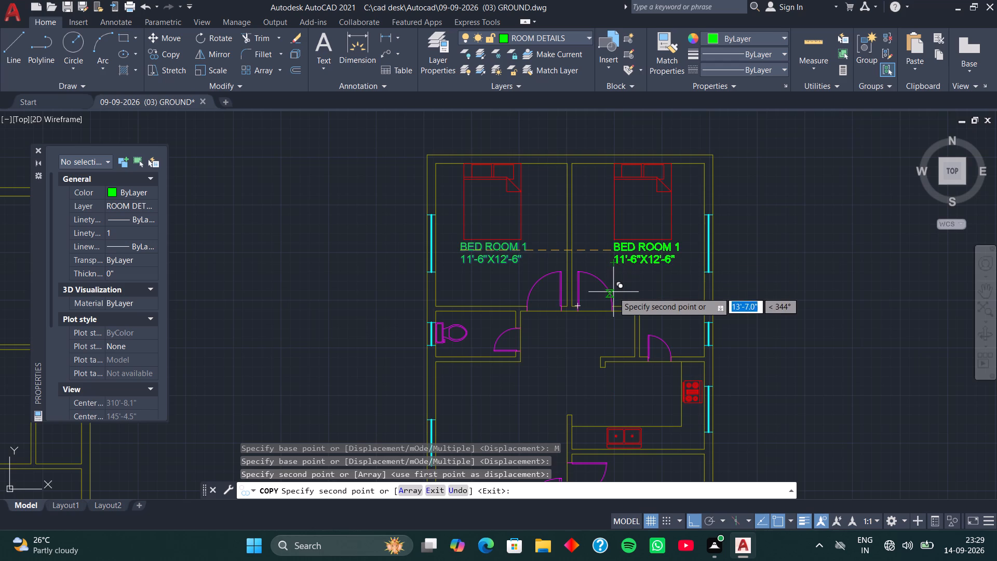
With ortho off, place further label copies in the large west room, the southeast bedroom, the kitchen and the southwest area beside the stairs.
key("F8")
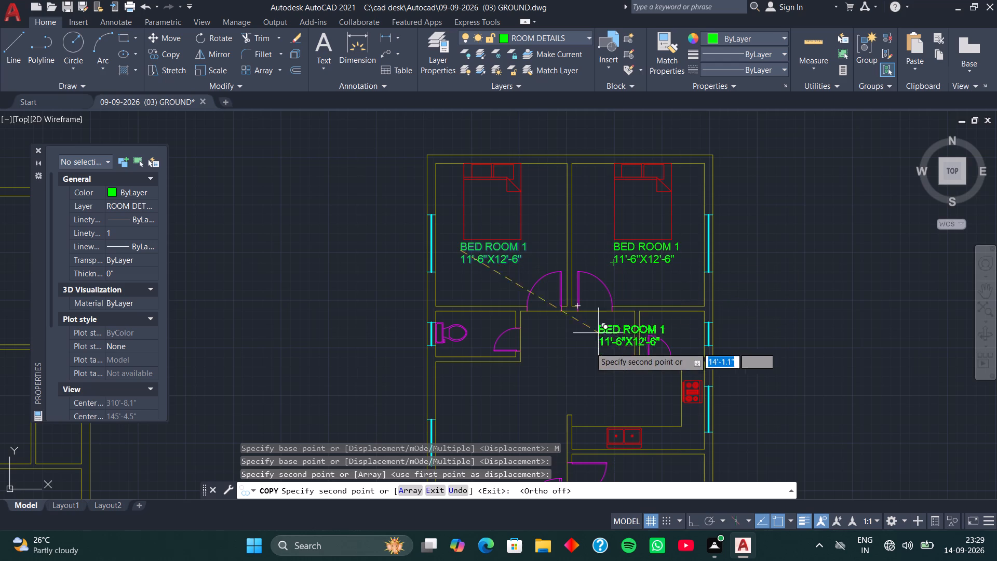
left_click(452, 393)
middle_click_drag(497, 419, 495, 270)
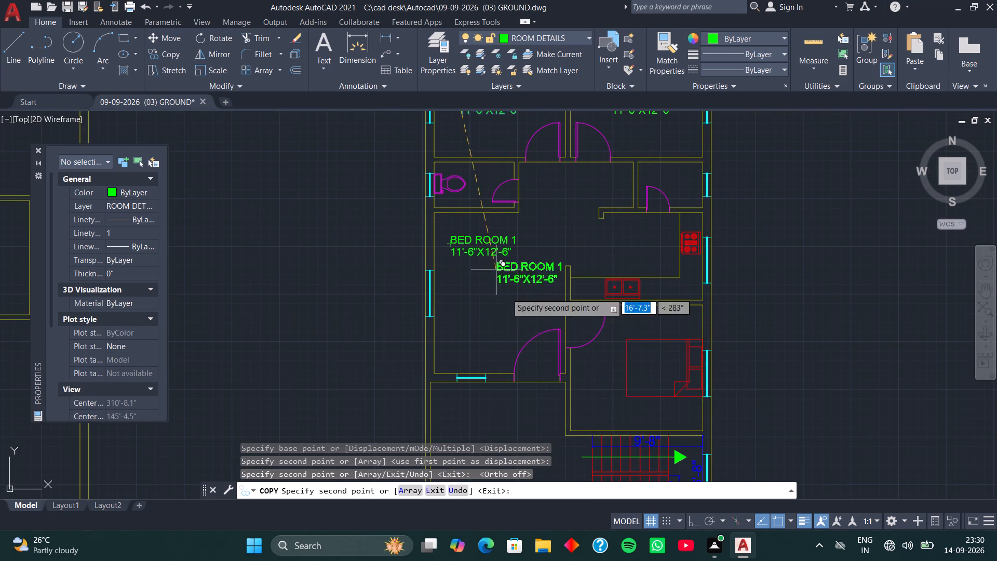
scroll(612, 319, "up", 3)
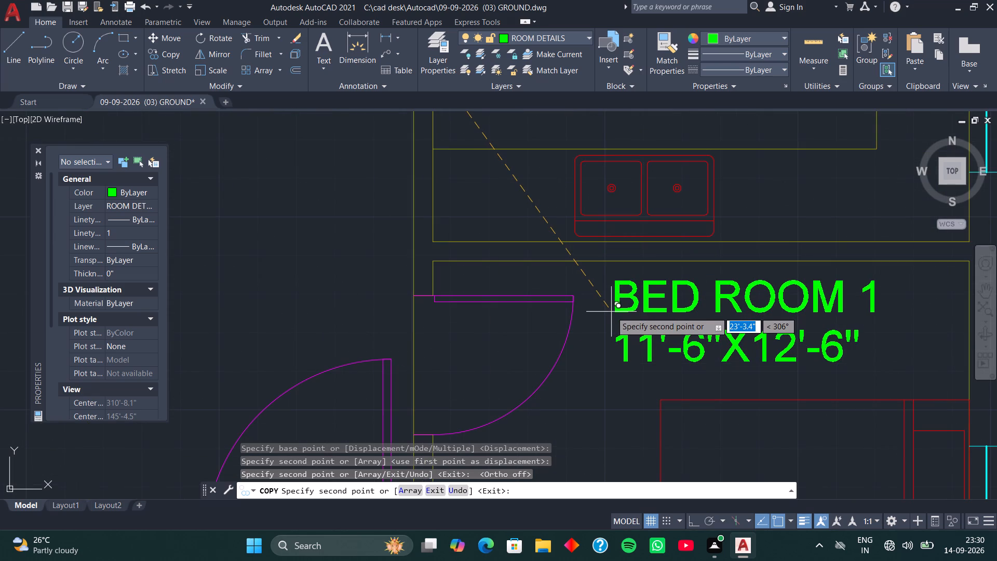
left_click(611, 312)
scroll(607, 289, "down", 2)
middle_click_drag(596, 267, 597, 353)
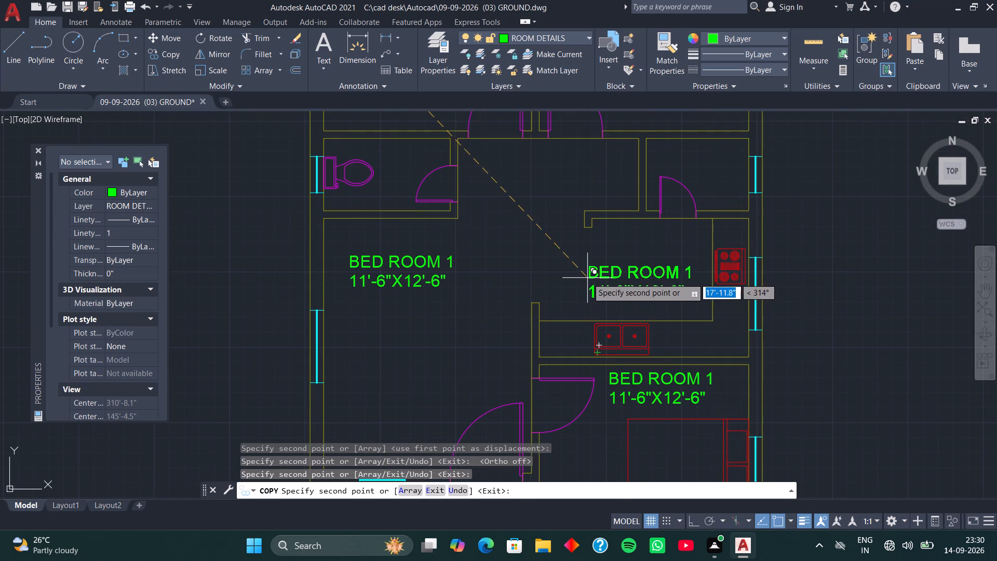
left_click(587, 269)
scroll(585, 309, "down", 2)
middle_click_drag(572, 343, 616, 258)
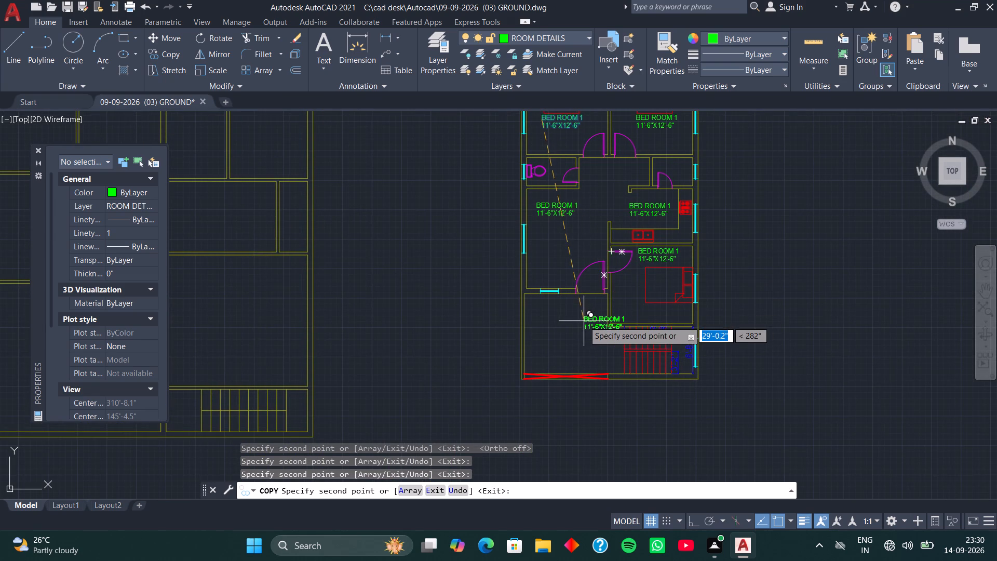
middle_click_drag(559, 344, 616, 319)
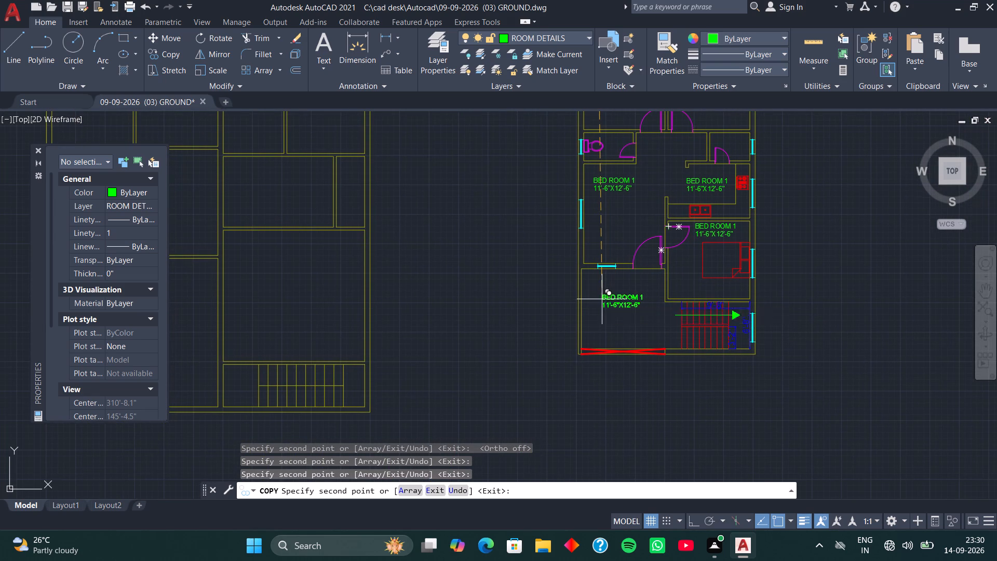
left_click(602, 299)
middle_click_drag(626, 226, 632, 310)
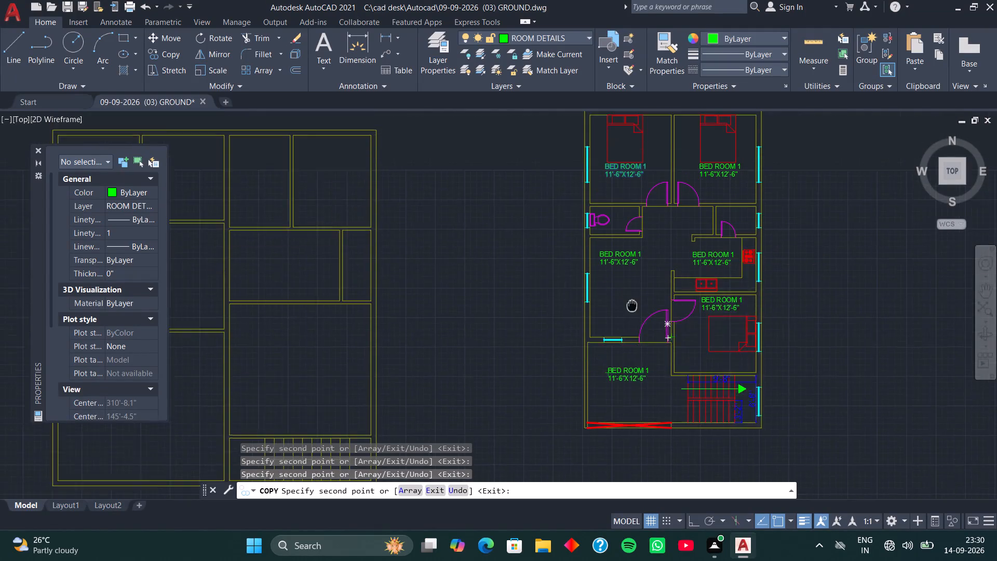
middle_click_drag(632, 310, 630, 345)
key("space")
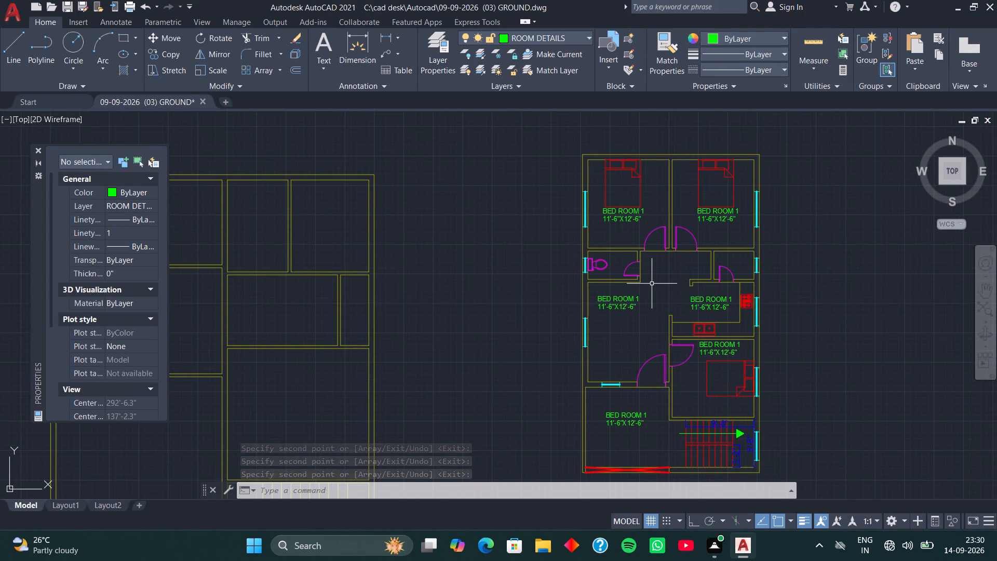
Change the northeast bedroom's name label to BED ROOM 2.
scroll(622, 233, "up", 1)
middle_click_drag(757, 195, 641, 201)
scroll(643, 208, "up", 2)
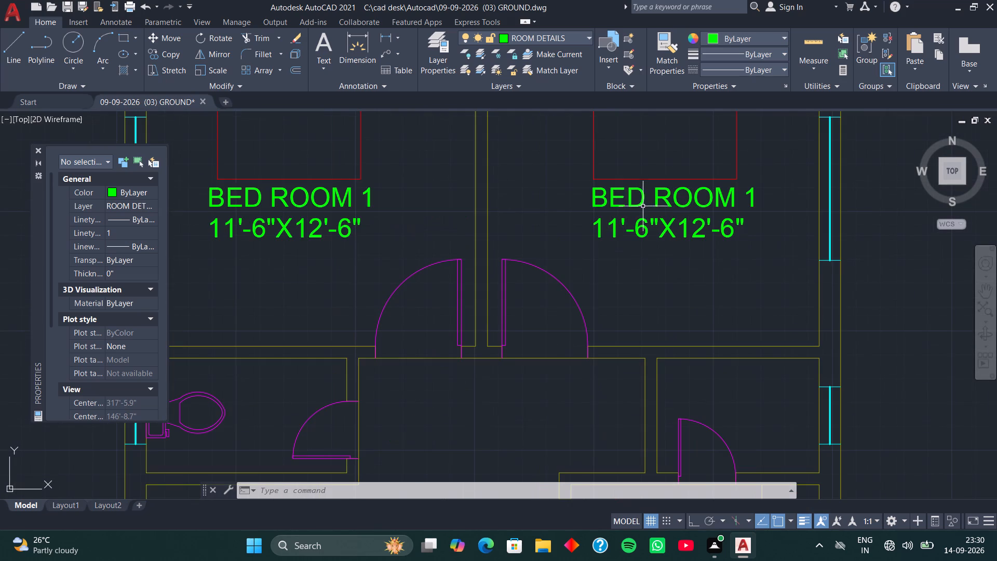
double_click(644, 201)
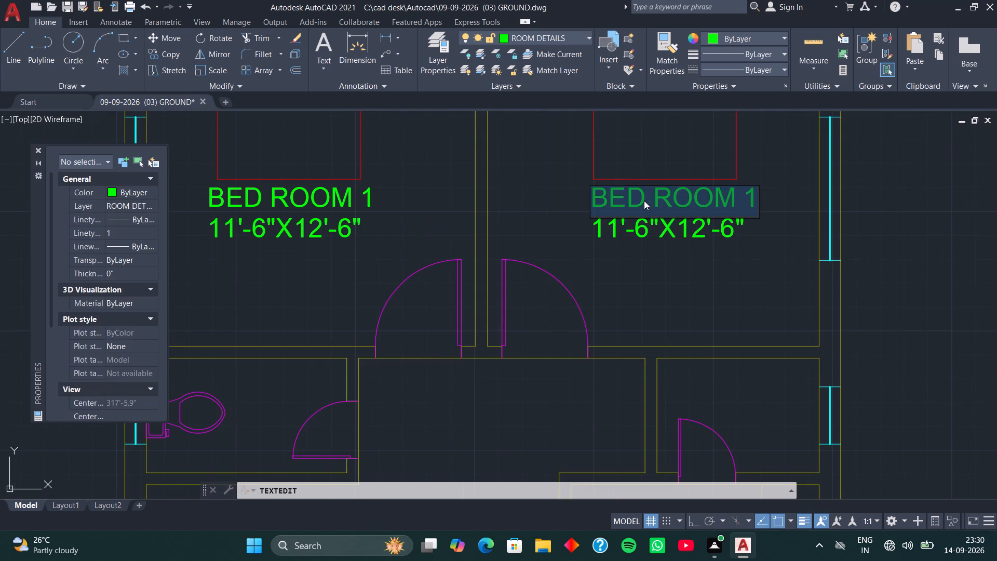
left_click(759, 198)
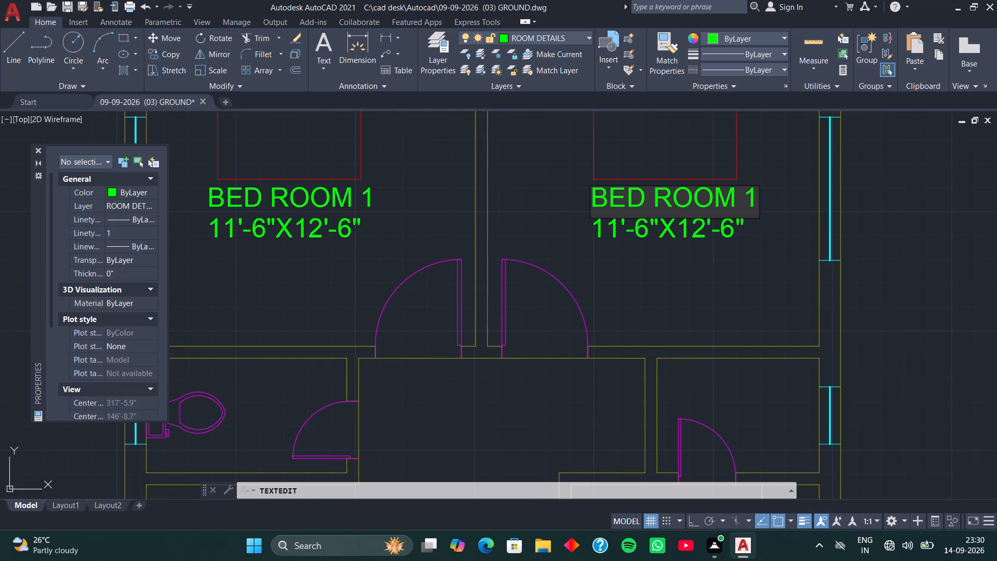
key("BackSpace")
key("2")
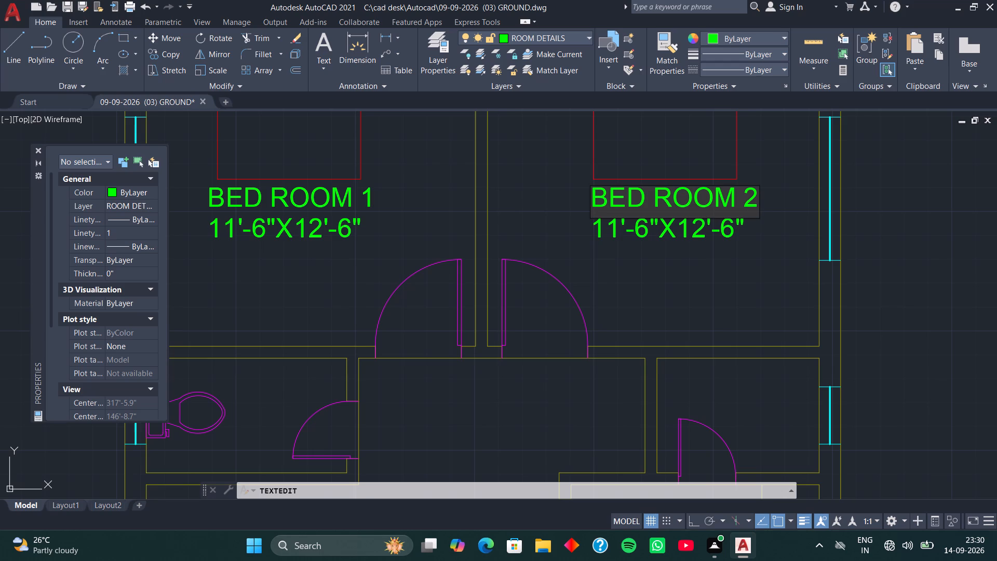
key("Return")
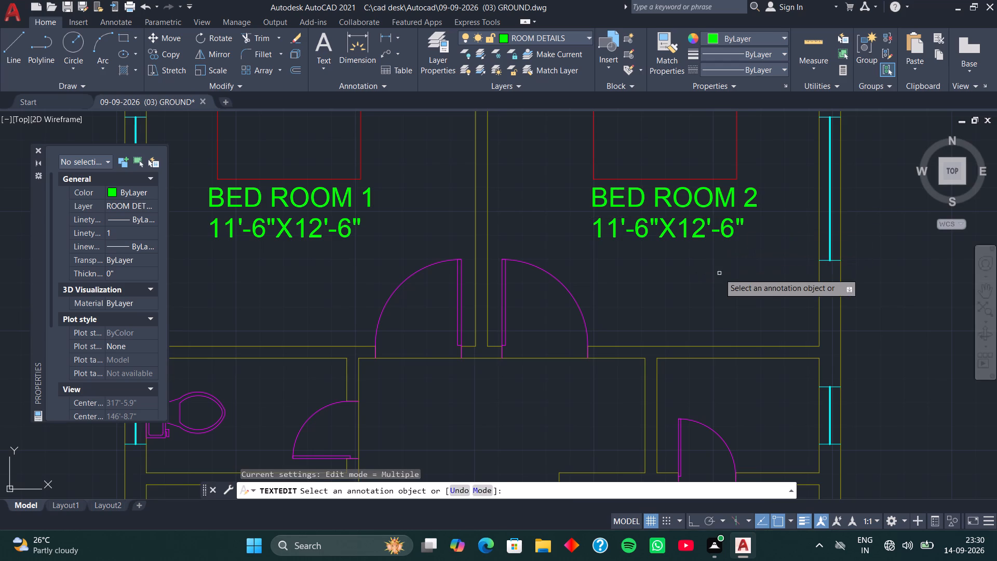
Change the large west room's name label to LIVING/DINING.
scroll(716, 282, "down", 1)
middle_click_drag(707, 301, 770, 175)
middle_click_drag(608, 326, 671, 306)
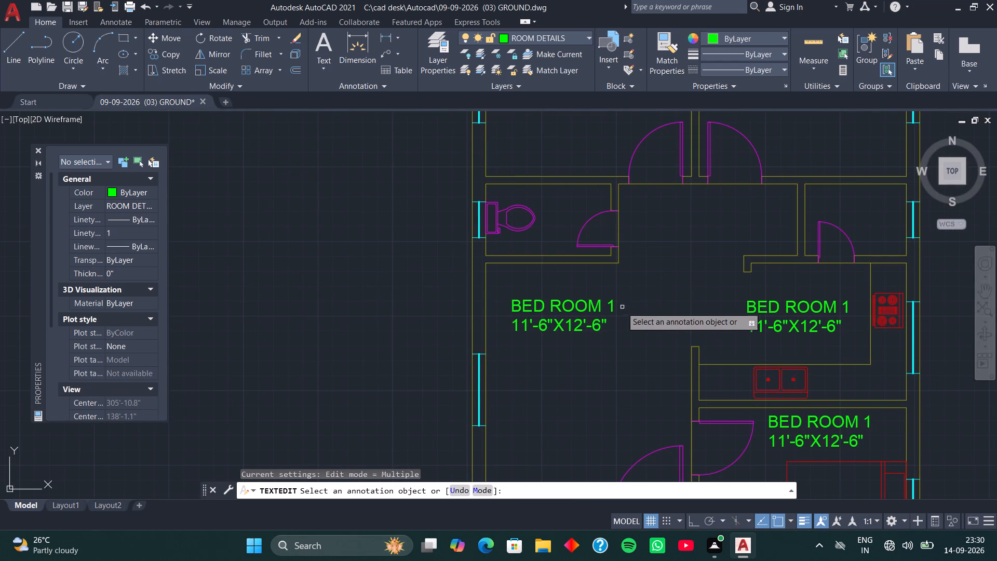
left_click(595, 308)
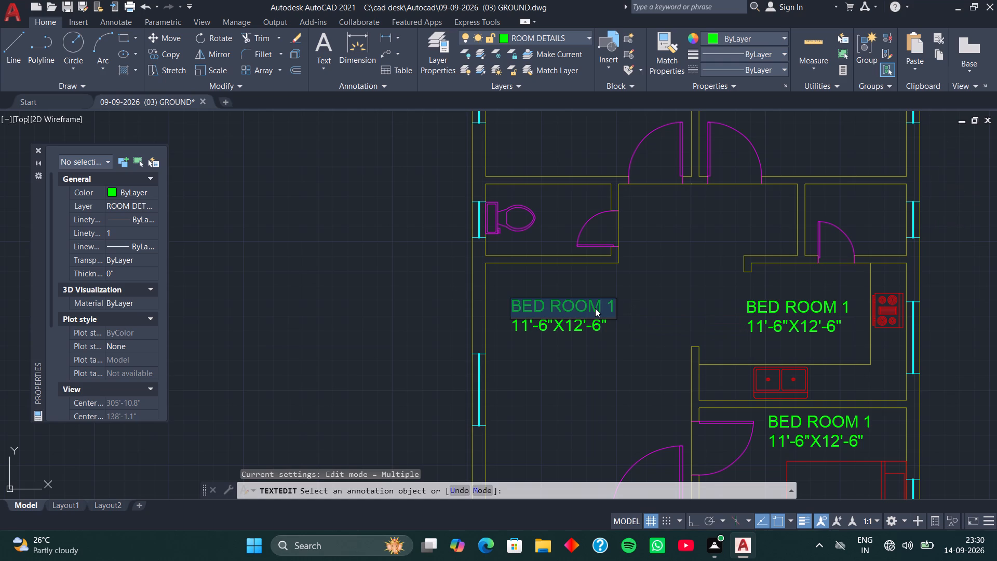
type("LIVIN")
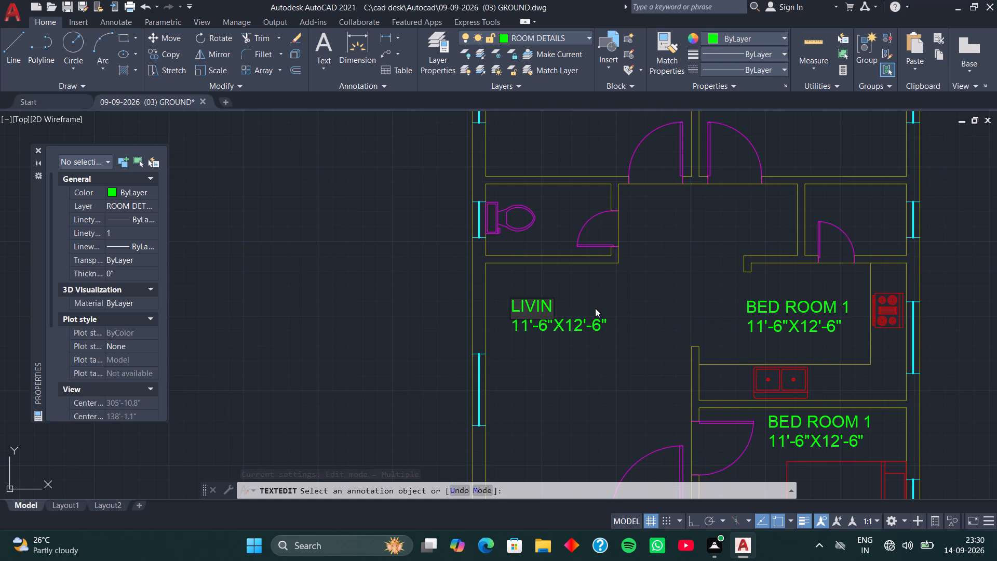
key("g")
key("slash")
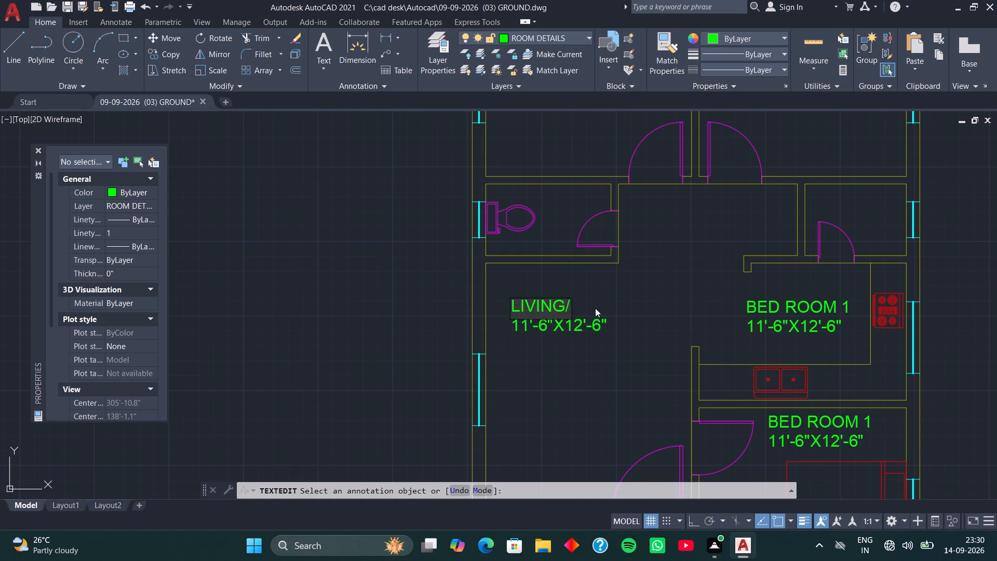
type("DINING")
key("Return")
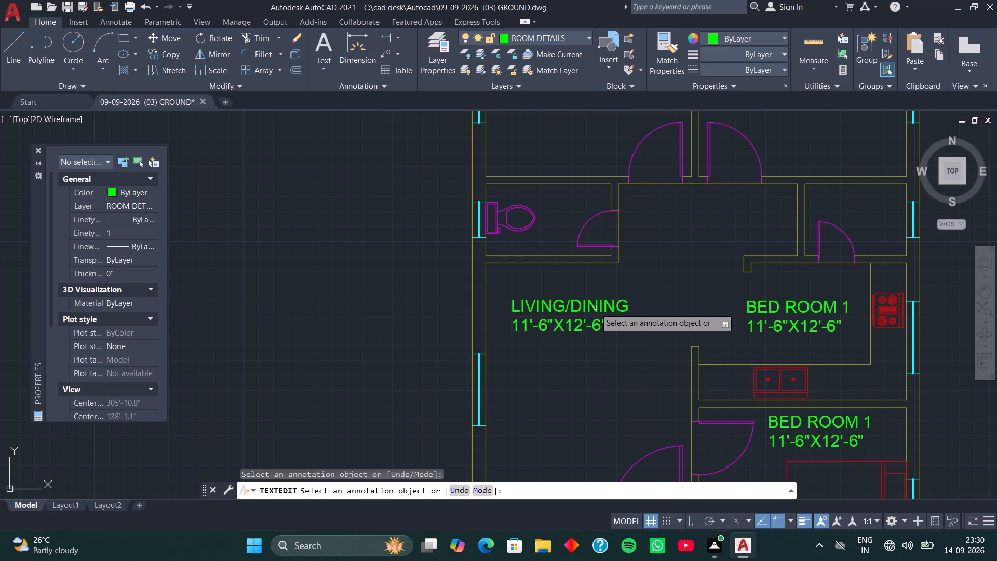
Set the size text under LIVING/DINING to 13'-6"X17'-1".
left_click(573, 327)
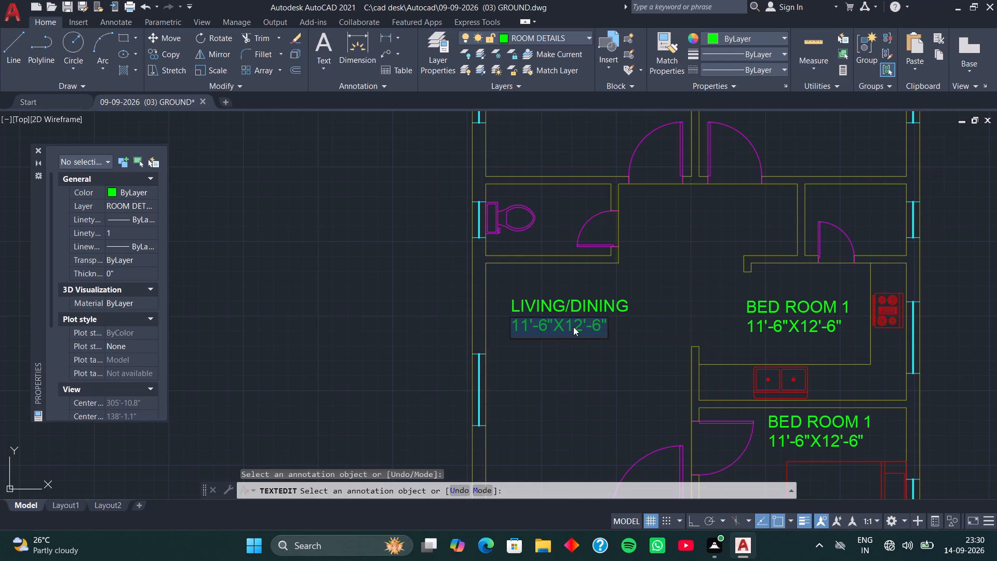
type("13'")
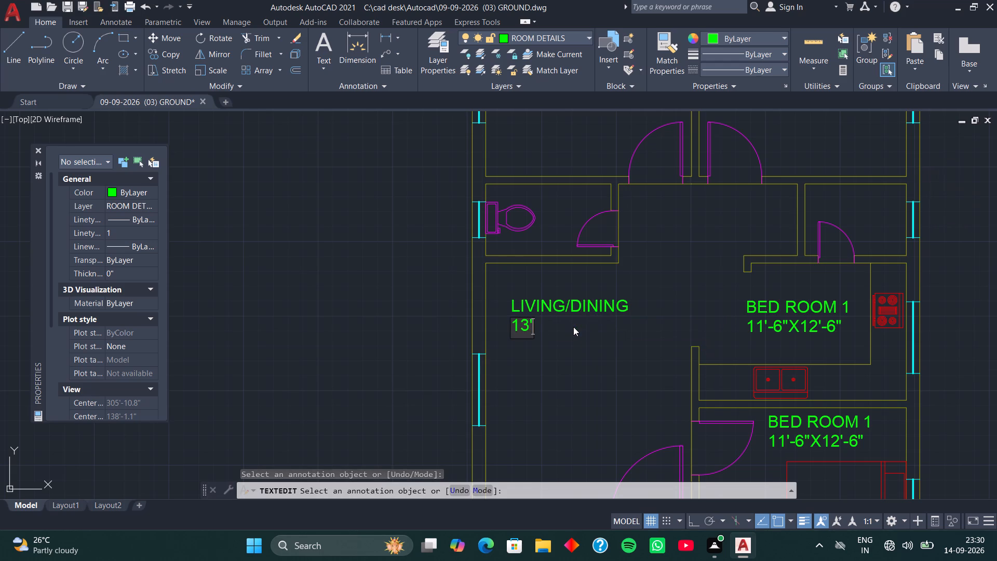
type("-6")
key("shift+quotedbl")
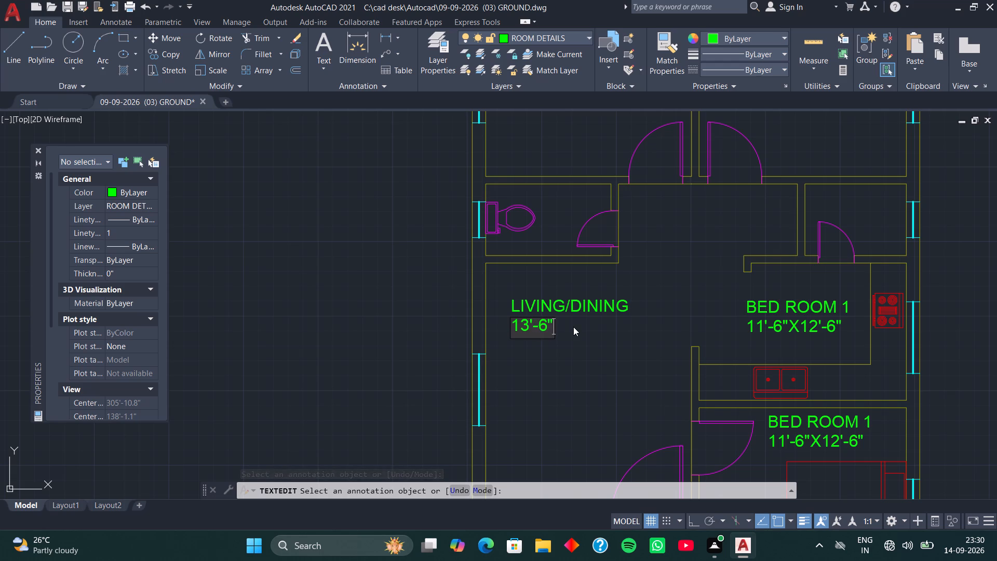
key("x")
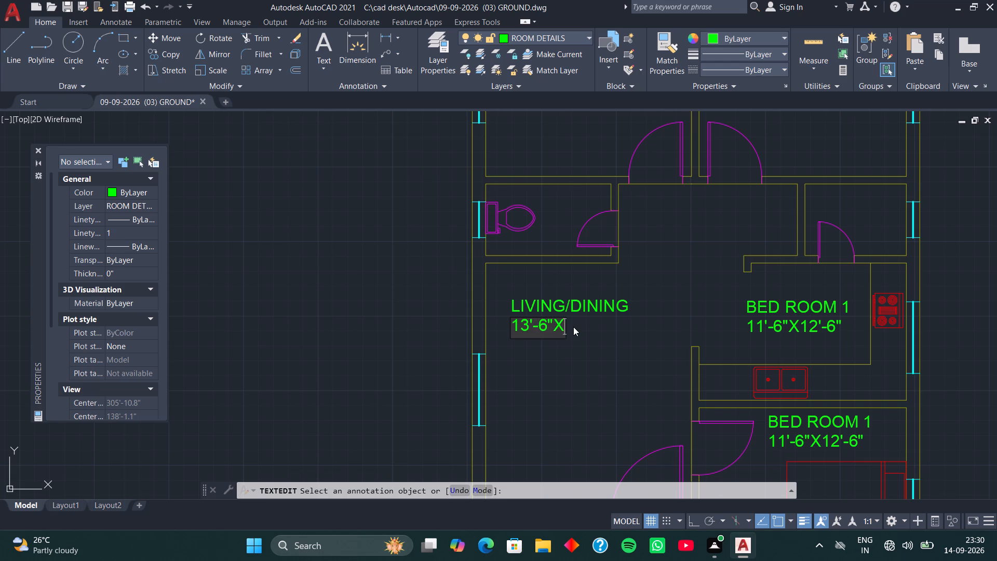
type("17'-")
key("1")
key("shift+quotedbl")
key("Return")
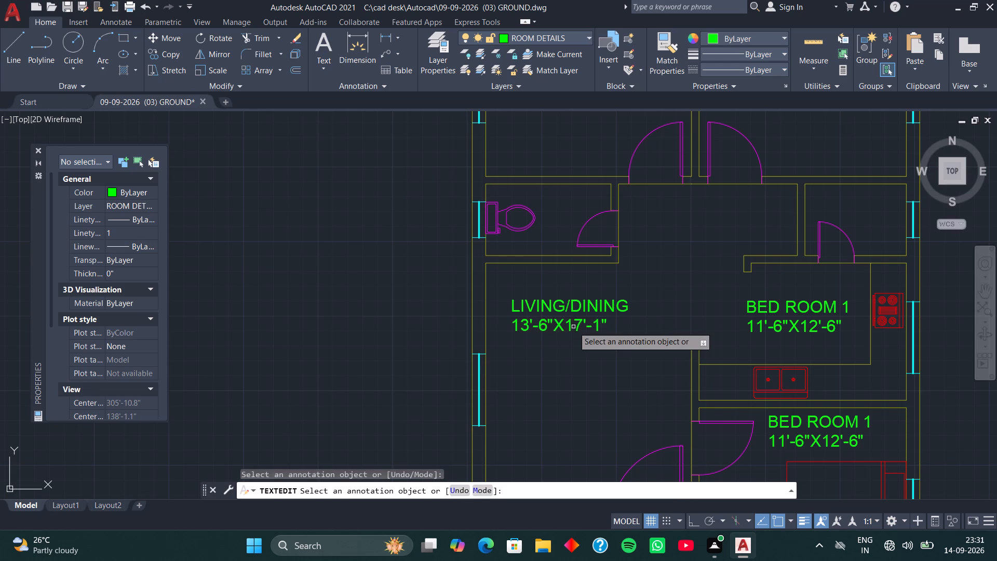
Change the name label in the room with the stove and sink to KITCHEN.
left_click(763, 304)
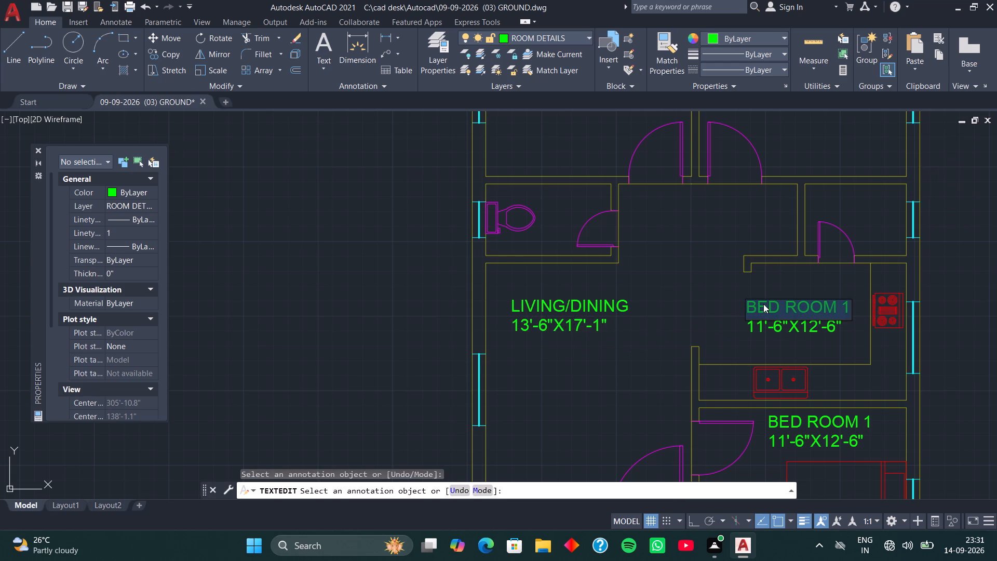
type("KIT")
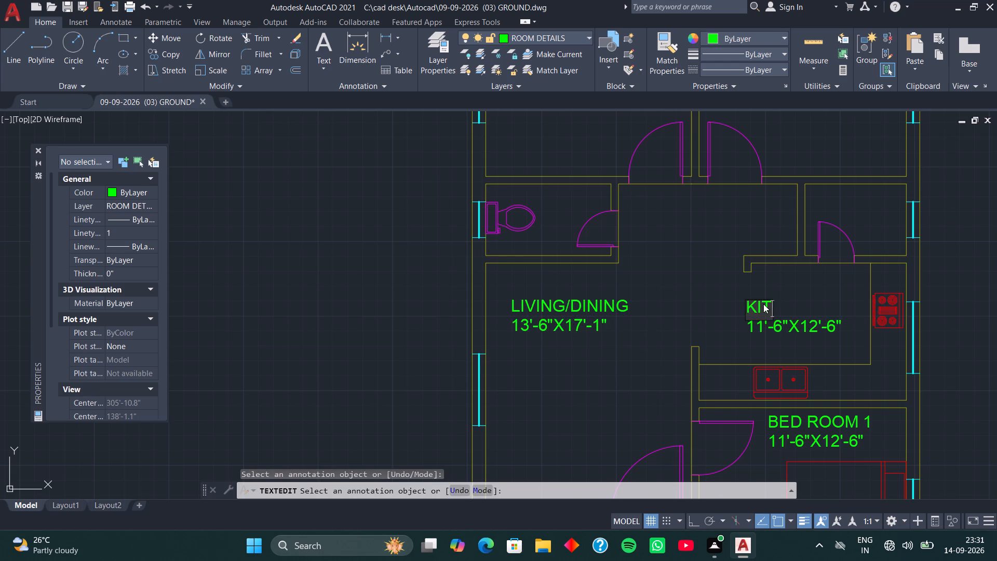
type("CHE")
key("n")
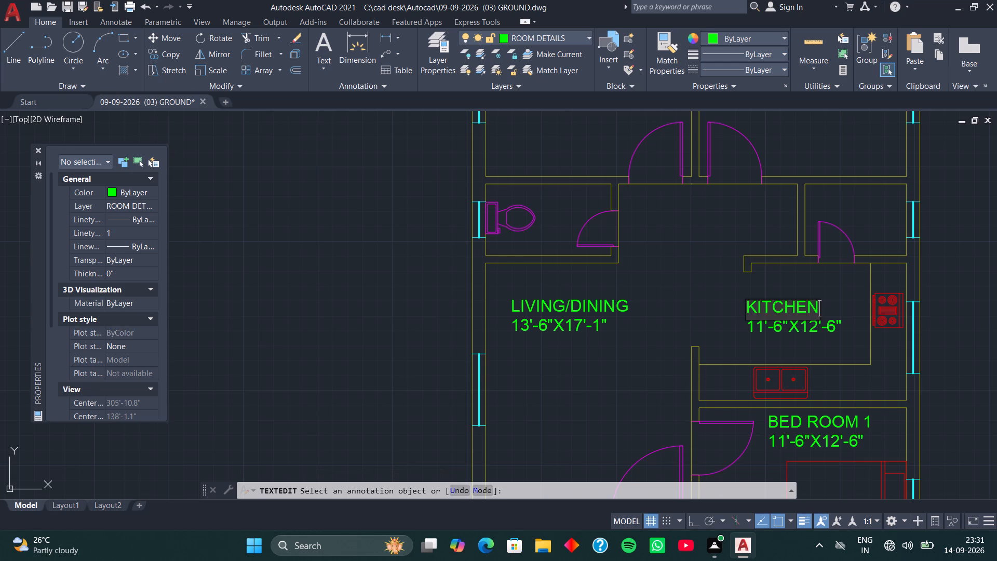
key("Return")
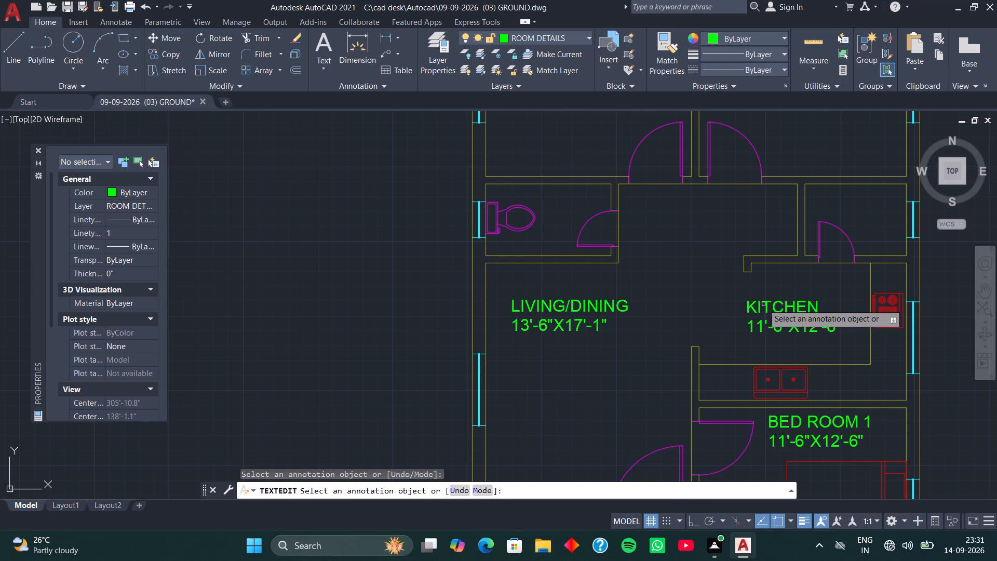
Set the size text under KITCHEN to 11'-6"X7'-8".
left_click(805, 329)
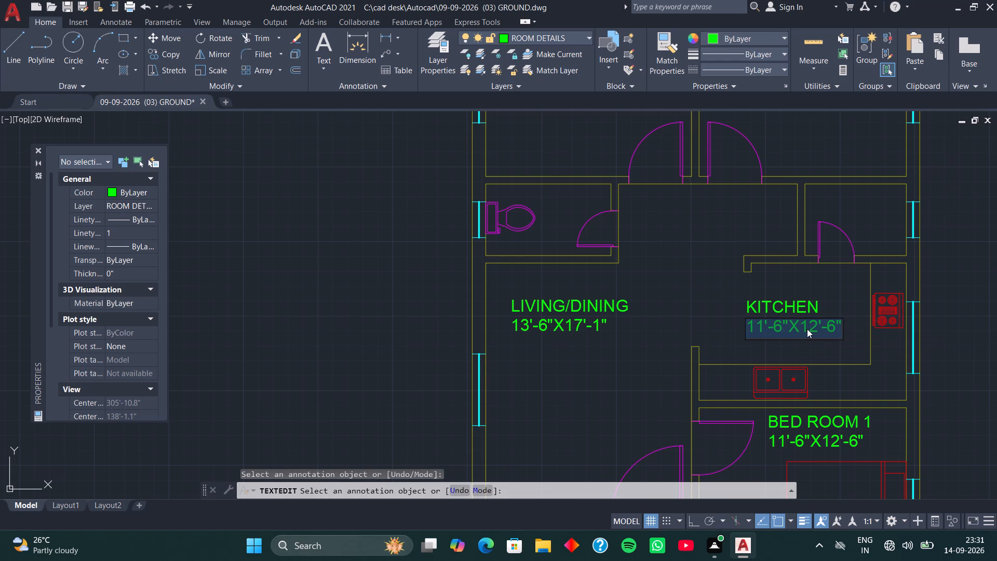
left_click(839, 329)
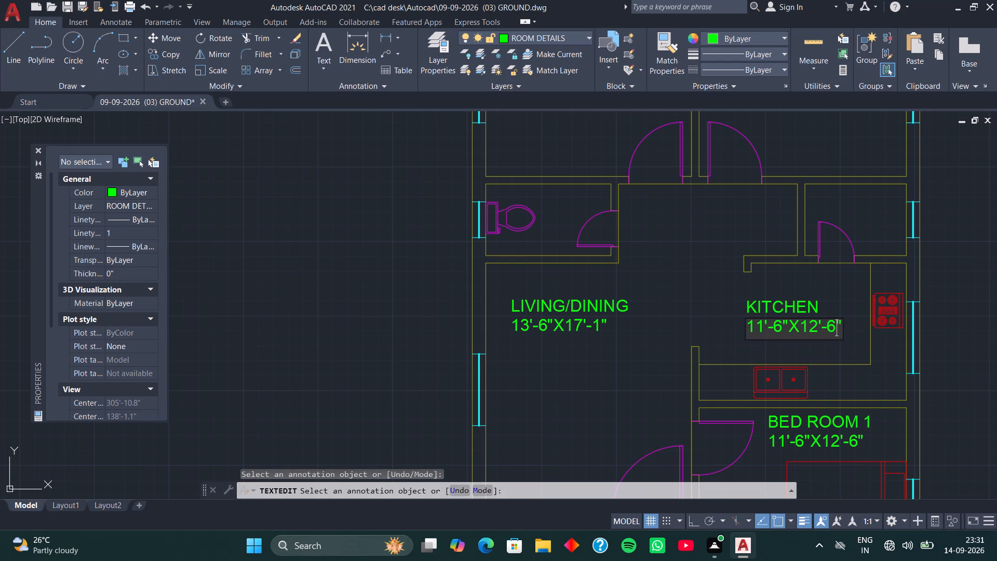
left_click(843, 328)
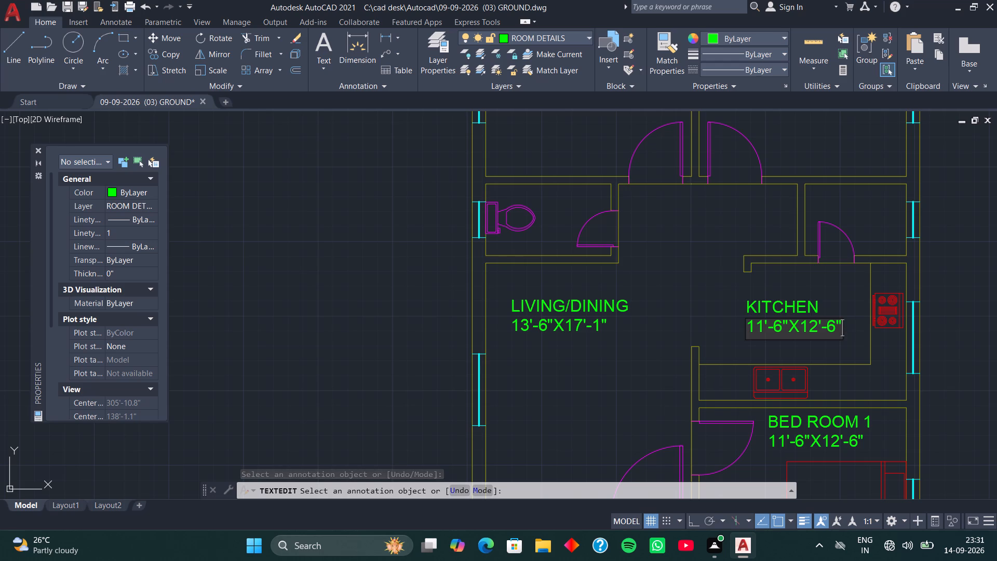
key("BackSpace")
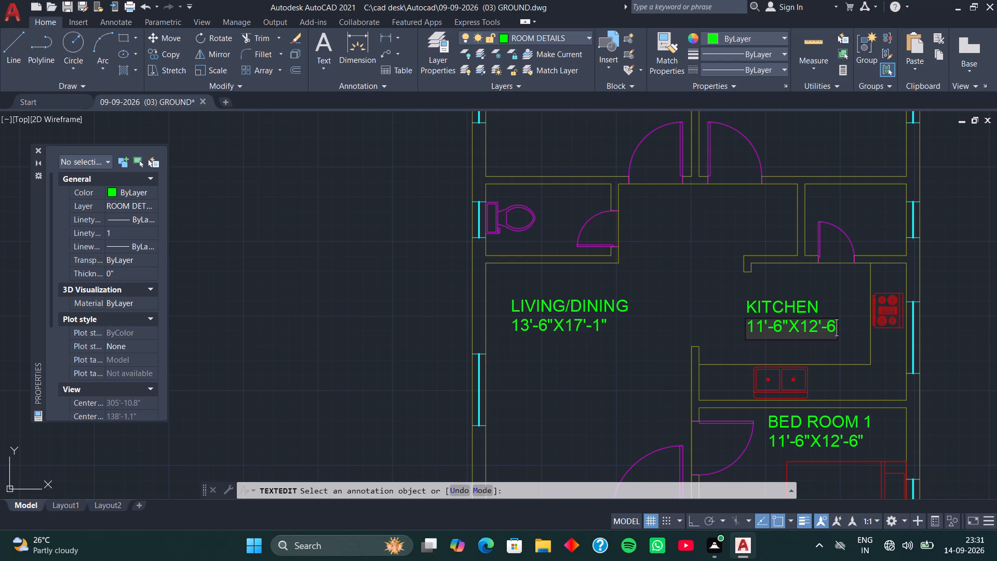
key("BackSpace")
key("BackSpace")
key("BackSpace")
key("BackSpace")
key("BackSpace")
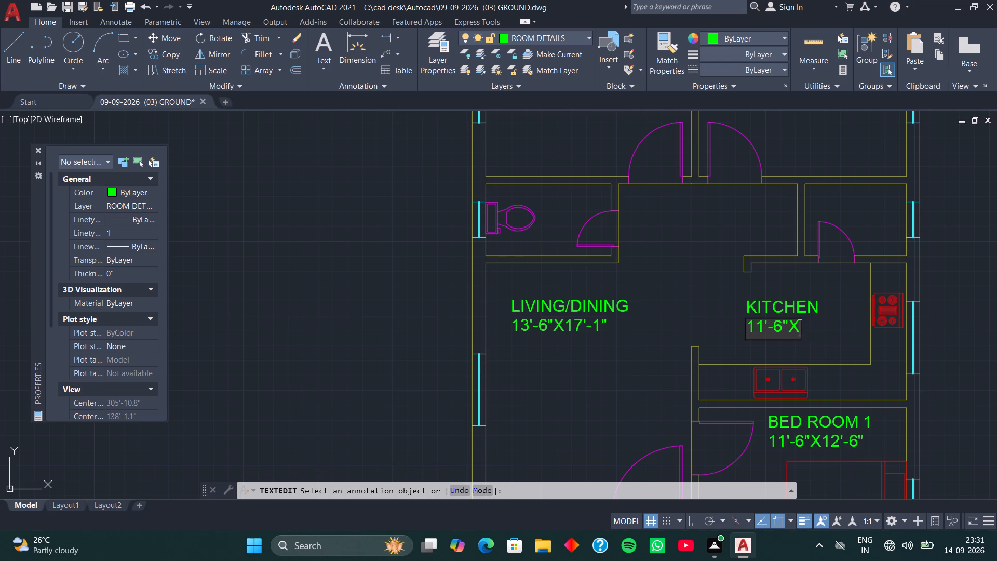
key("7")
key("apostrophe")
key("minus")
key("8")
key("shift+quotedbl")
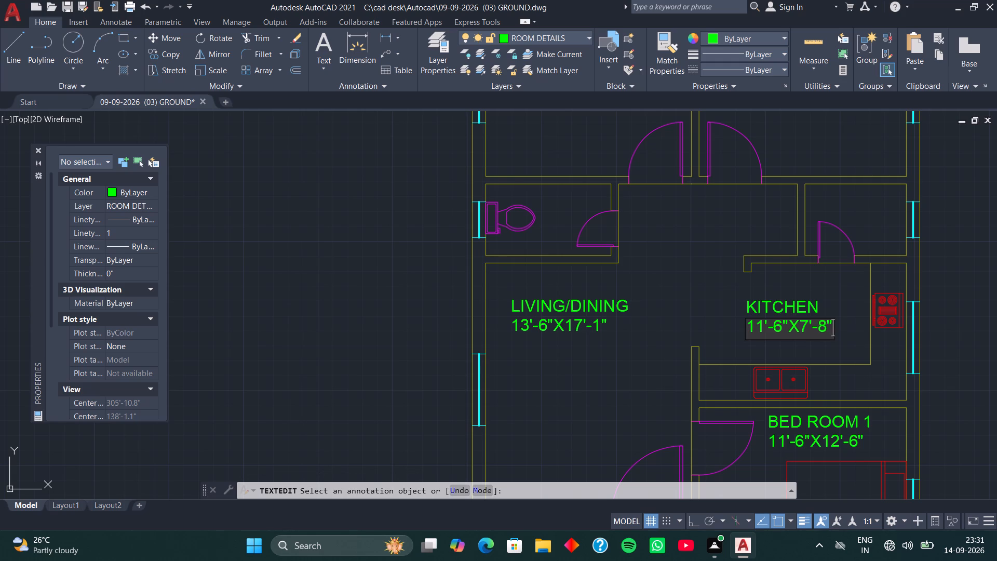
key("Return")
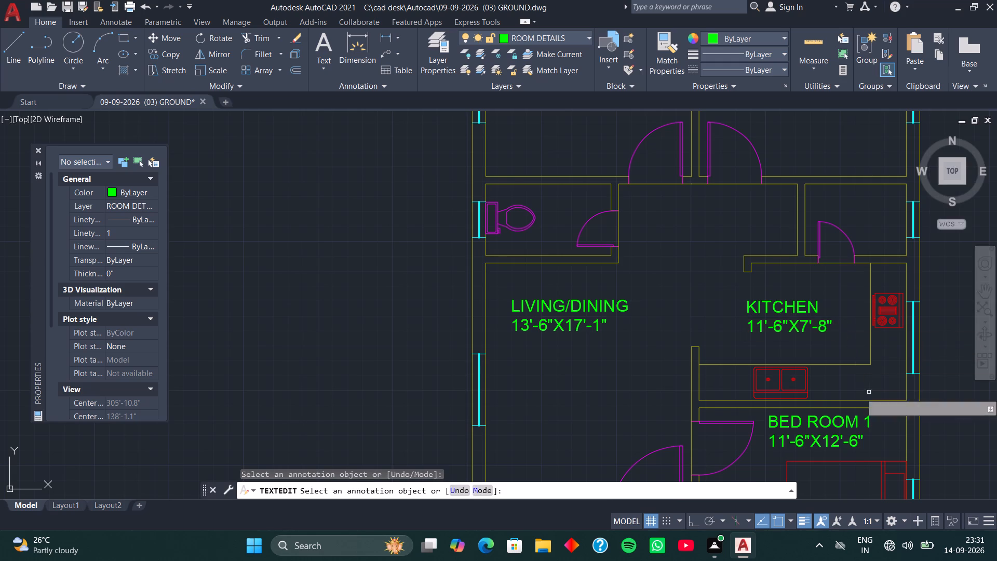
Change the southeast bedroom's name label, above the bed, to BED ROOM 3.
middle_click_drag(873, 410, 877, 296)
left_click(875, 307)
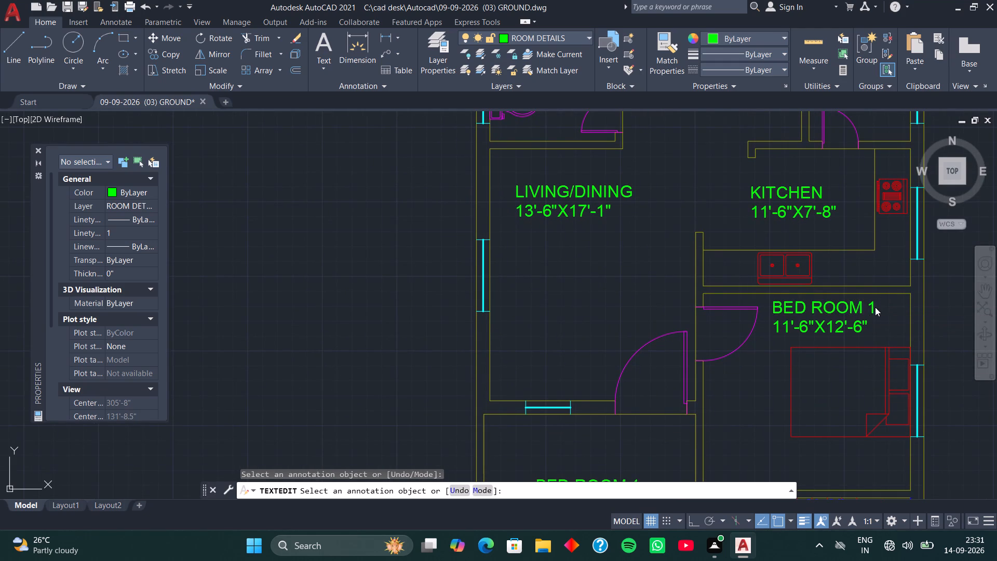
left_click(875, 307)
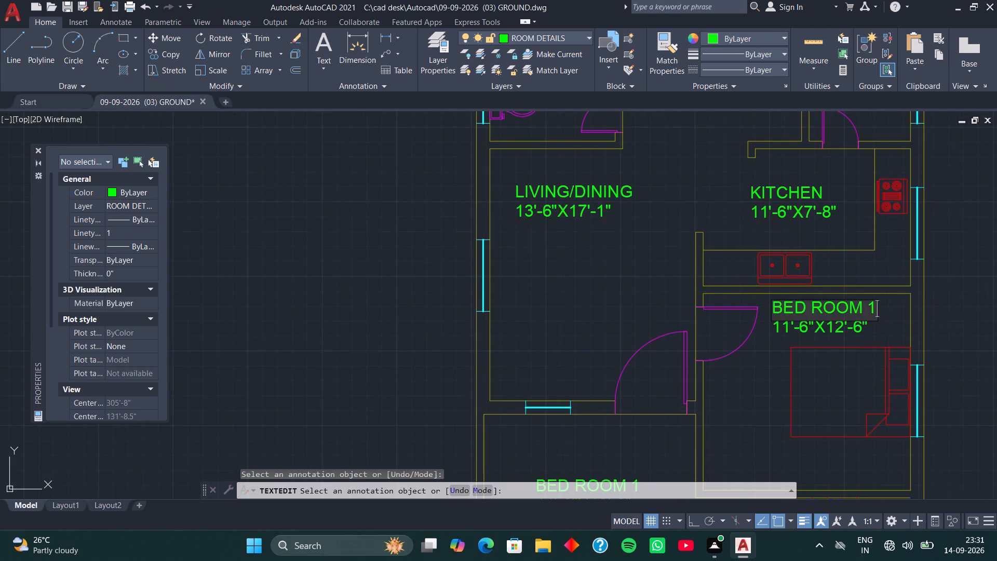
key("BackSpace")
key("3")
key("Return")
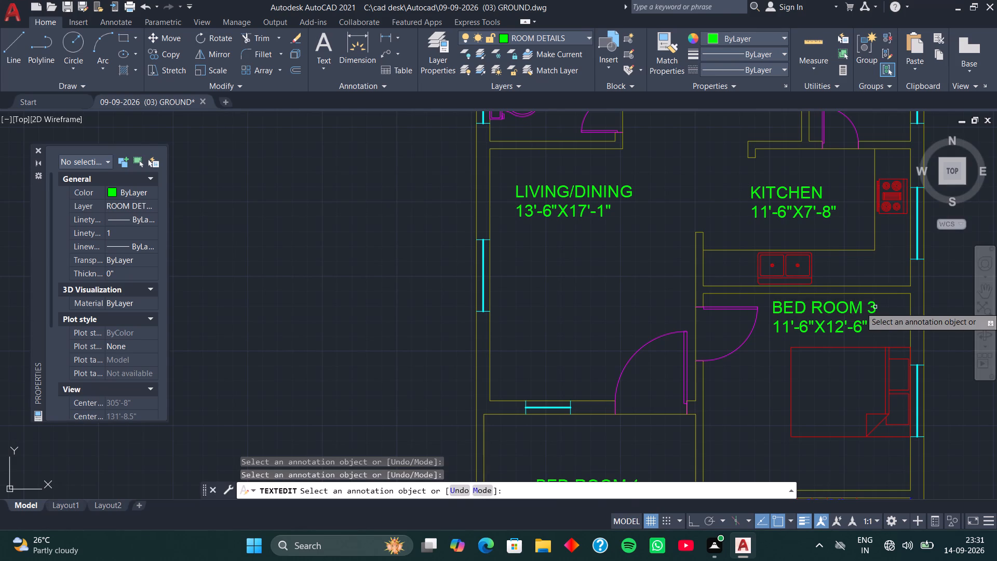
Set the size text under BED ROOM 3 to 11'-6"X11'-0".
left_click(854, 324)
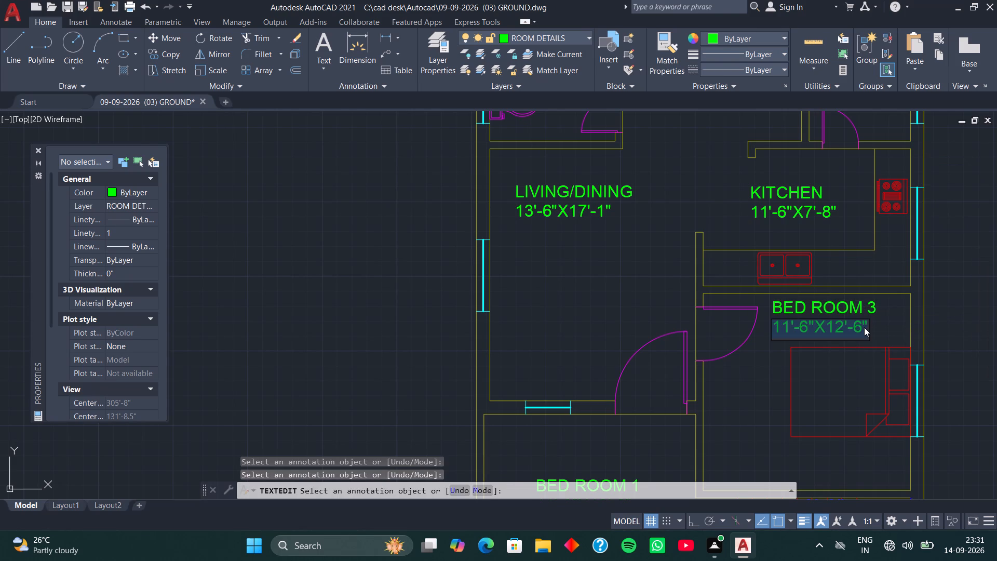
left_click(864, 327)
left_click(867, 327)
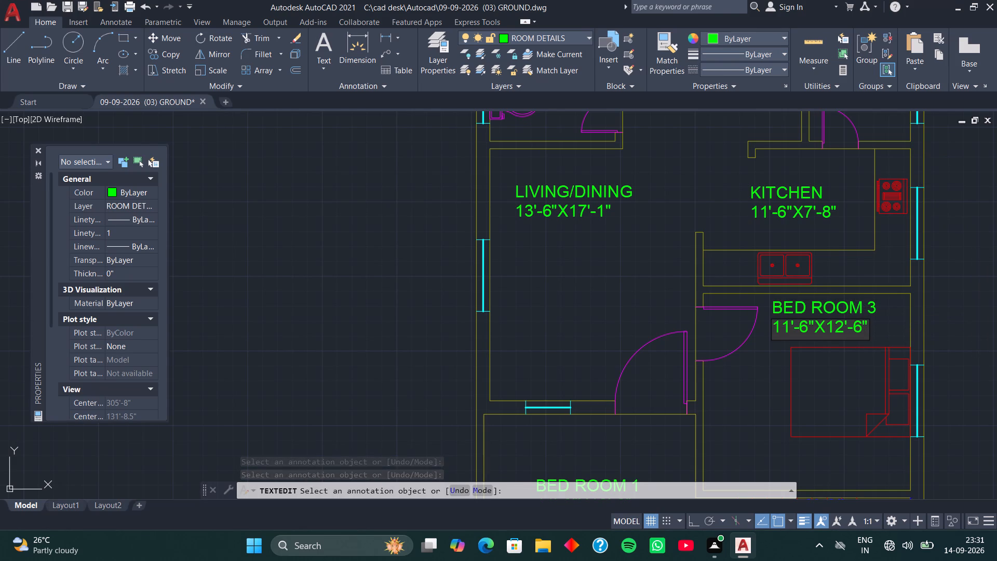
key("BackSpace")
key("BackSpace")
key("BackSpace")
key("BackSpace")
key("BackSpace")
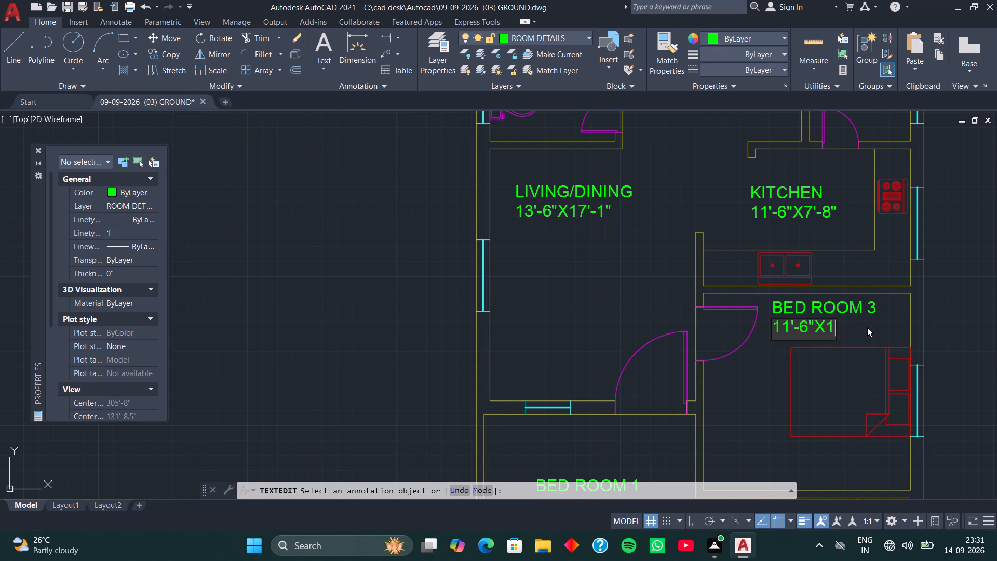
type("1'")
key("minus")
key("0")
key("shift+quotedbl")
key("Return")
Change the name label in the southwest room, beside the staircase, to PARKING.
scroll(864, 351, "down", 1)
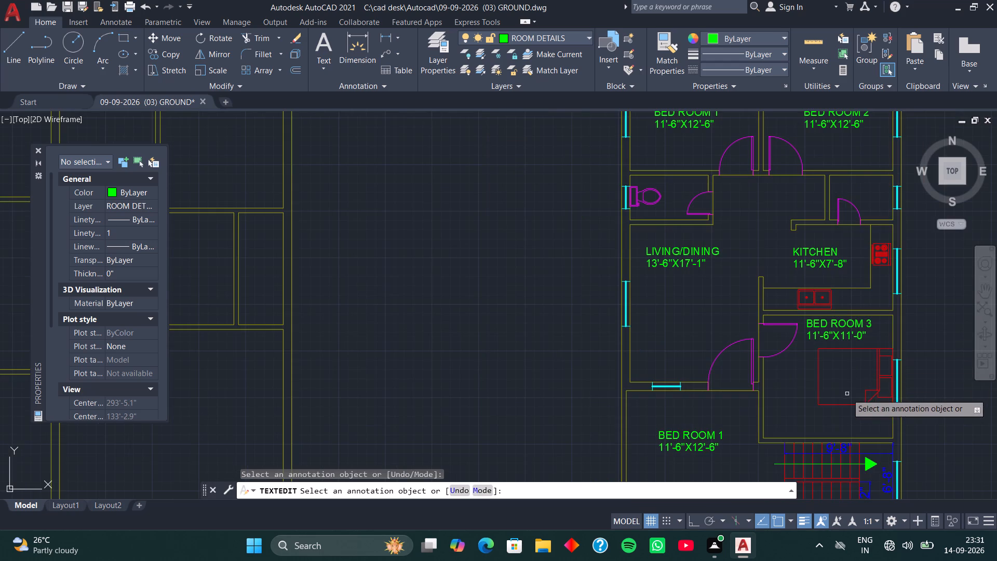
middle_click_drag(793, 403, 828, 405)
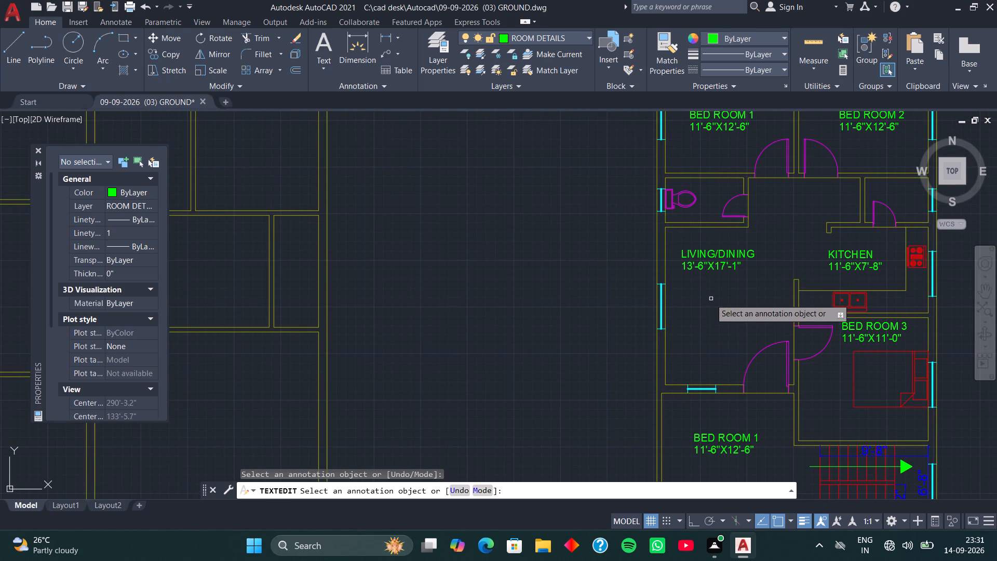
middle_click_drag(707, 308, 726, 209)
left_click(739, 338)
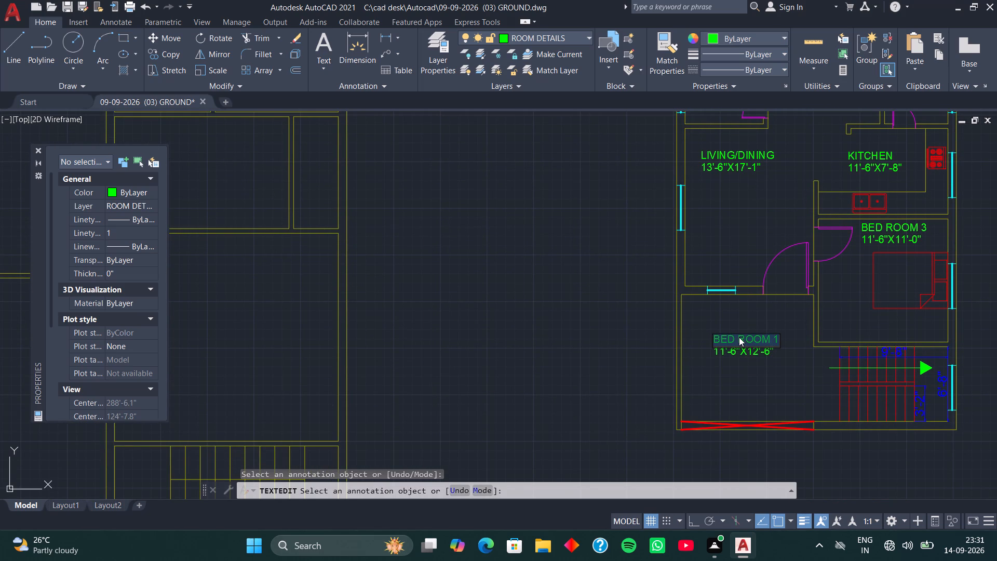
type("PAR")
type("KING")
key("Return")
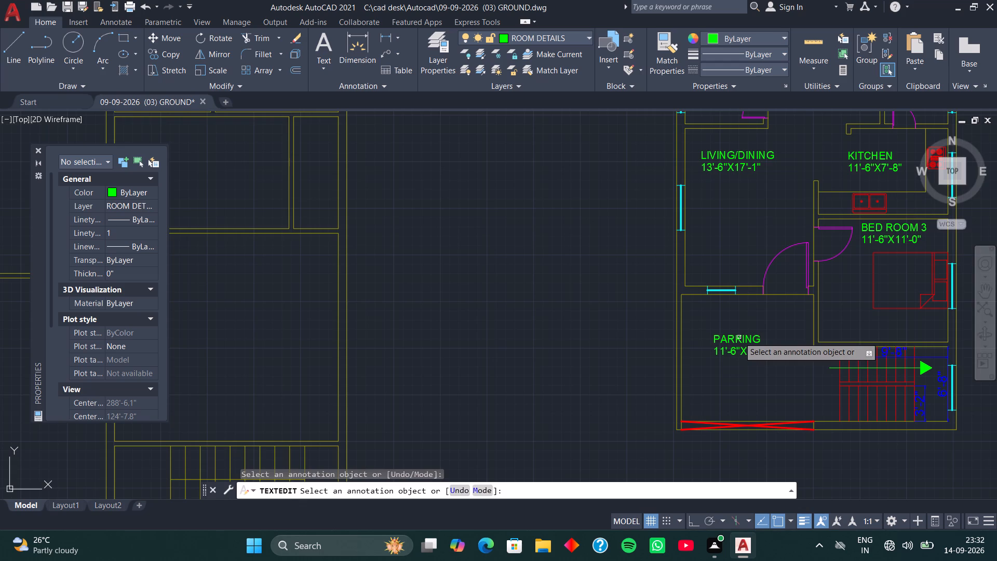
Set the size text under PARKING to 12'-0"X13'-0" and finish text editing.
left_click(740, 350)
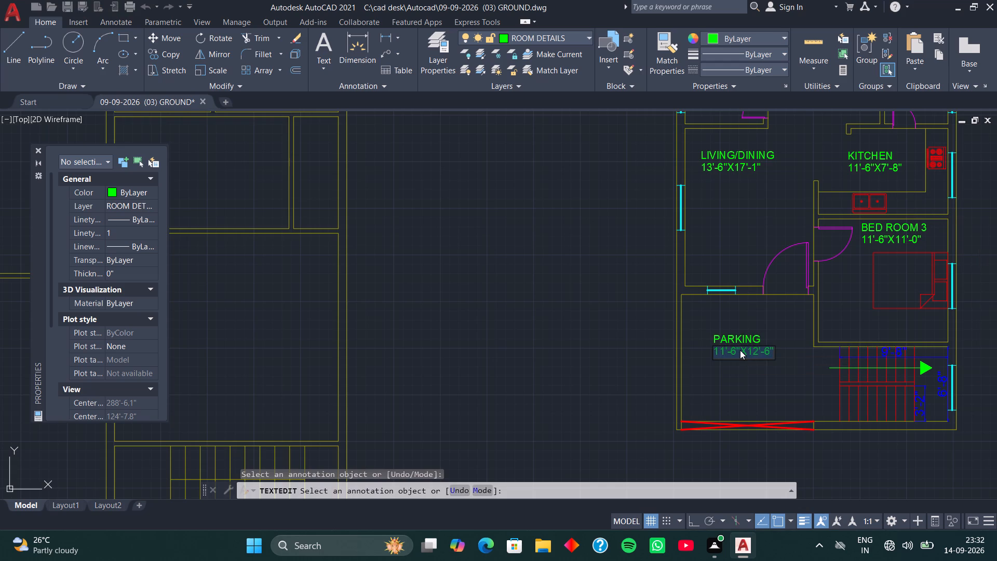
type("12'-0")
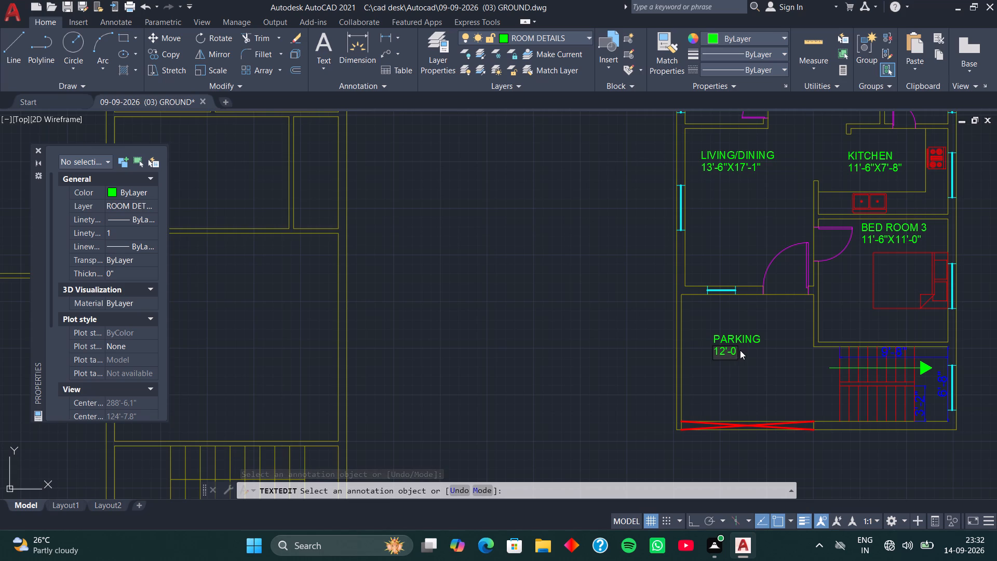
key("shift+quotedbl")
key("x")
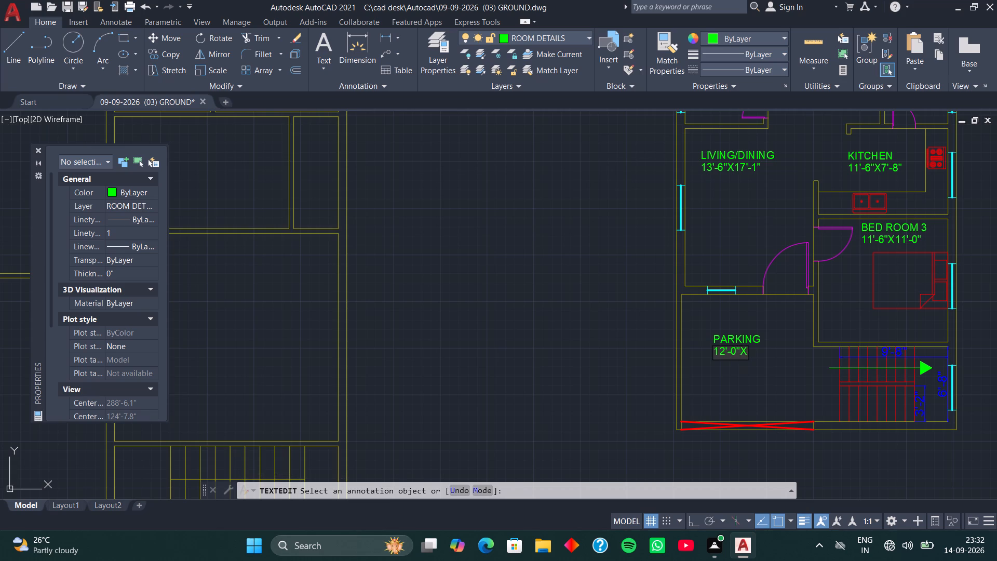
type("13'")
type("-0")
key("shift+quotedbl")
key("Return")
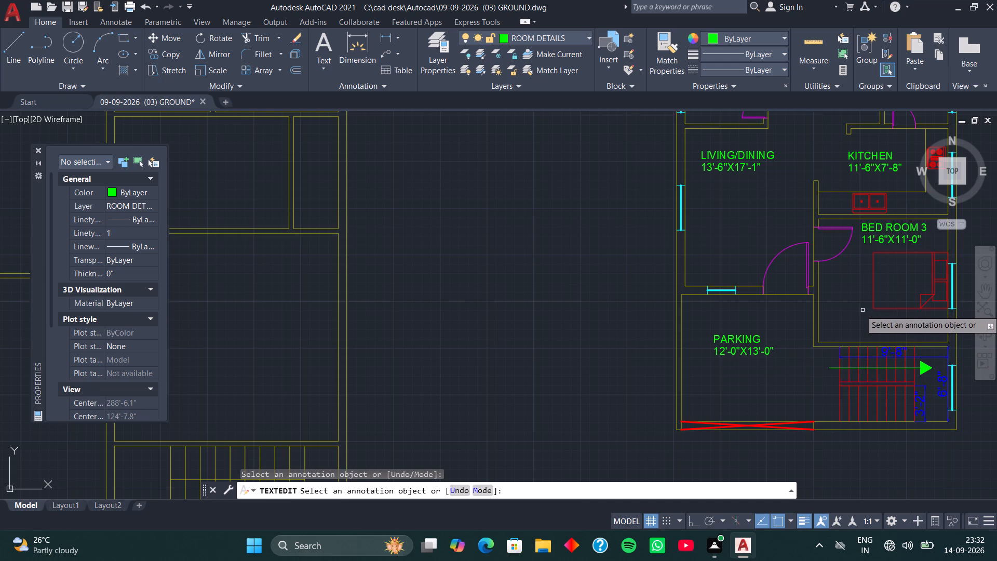
middle_click_drag(863, 310, 764, 339)
middle_click_drag(764, 326, 743, 362)
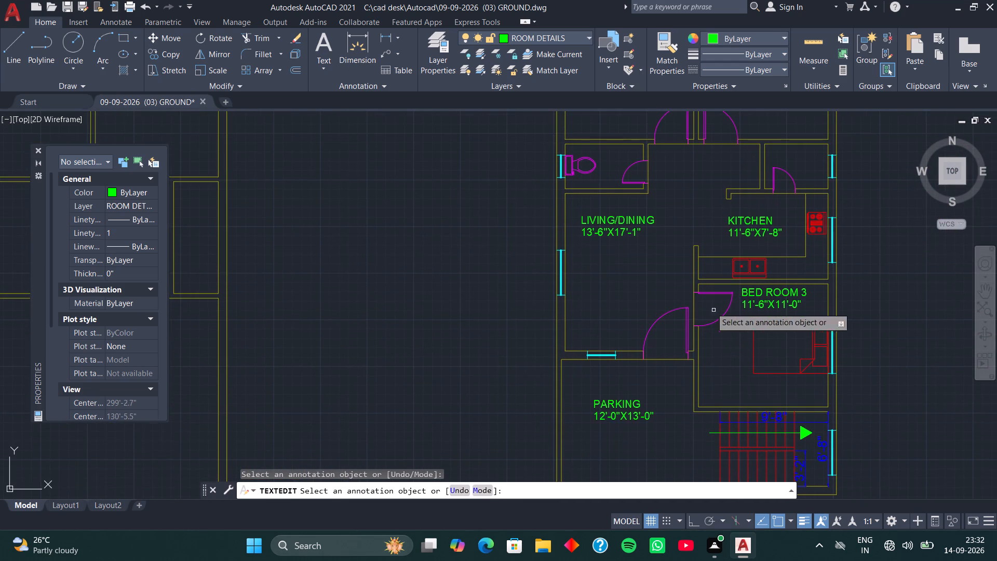
middle_click_drag(633, 278, 643, 355)
middle_click_drag(662, 308, 664, 357)
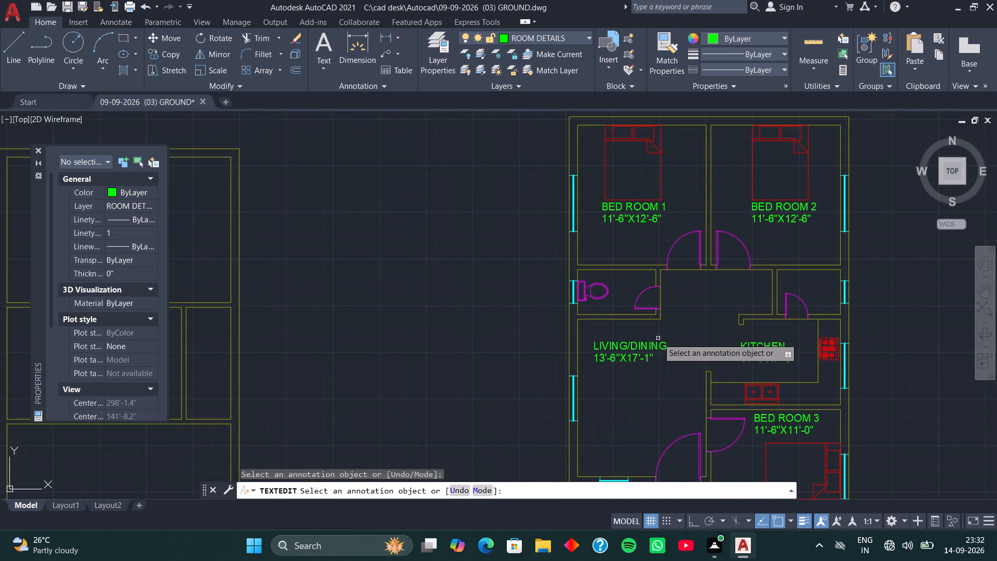
scroll(658, 338, "up", 3)
key("space")
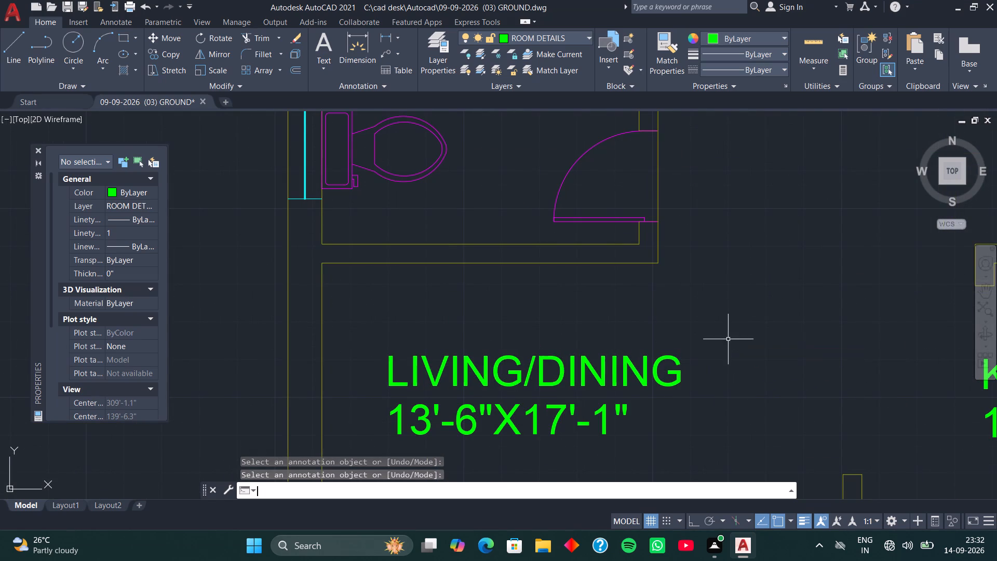
Copy the KITCHEN name label into the room with the toilet fixture, north of the living/dining room.
scroll(715, 311, "down", 1)
scroll(747, 280, "down", 1)
middle_click_drag(751, 290, 661, 253)
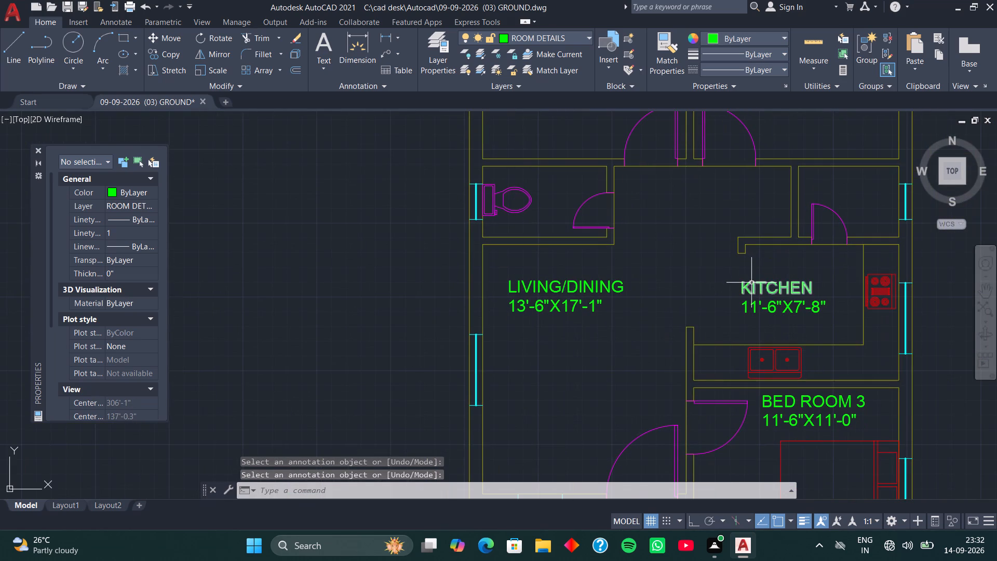
left_click(751, 284)
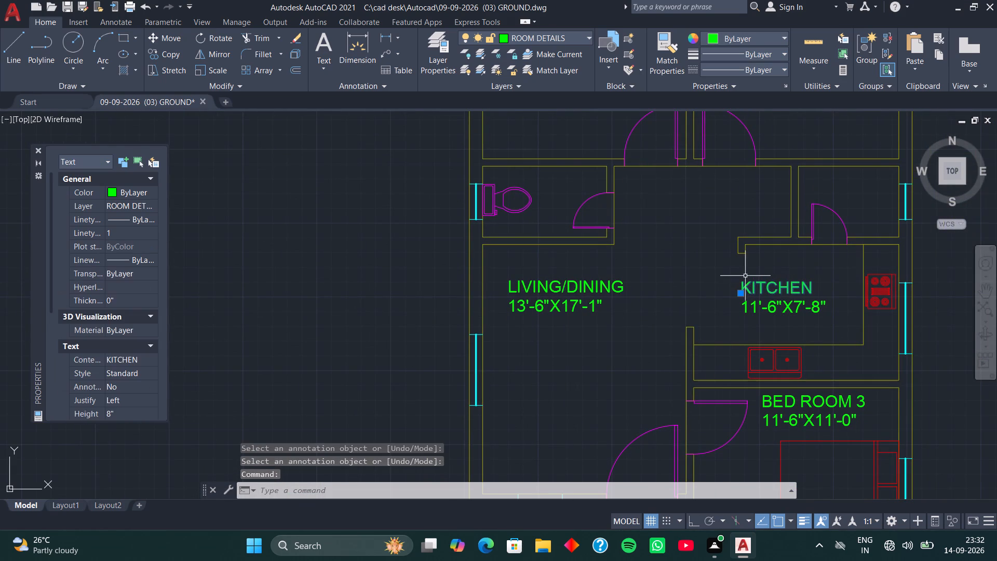
type("CO")
key("space")
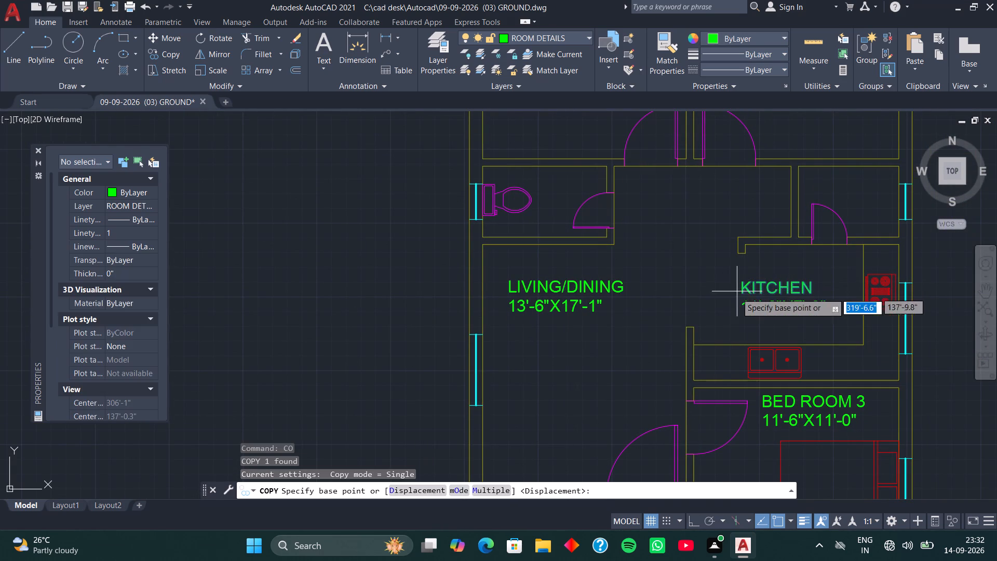
left_click(743, 295)
scroll(548, 209, "up", 2)
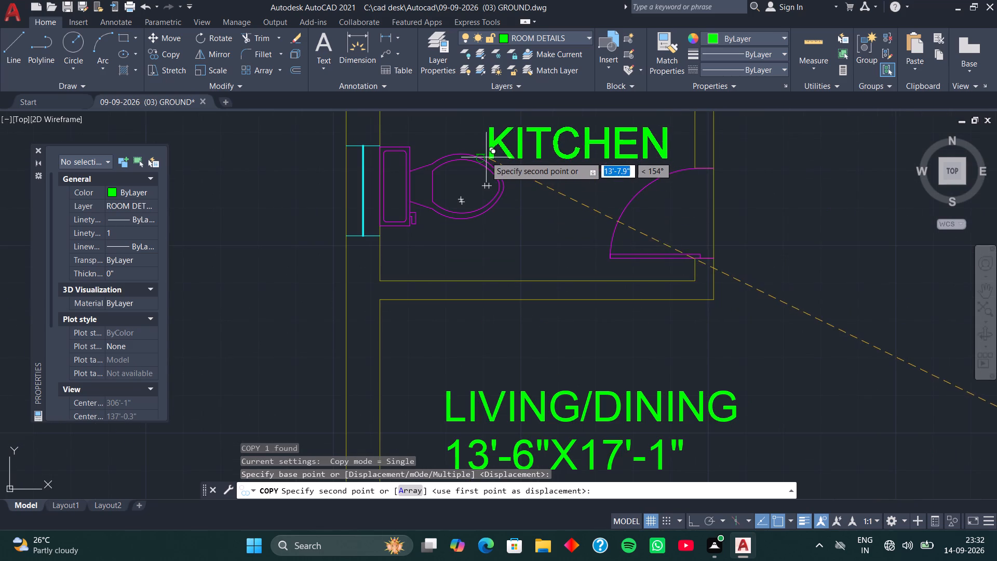
scroll(486, 149, "down", 1)
middle_click_drag(486, 149, 483, 168)
left_click(488, 166)
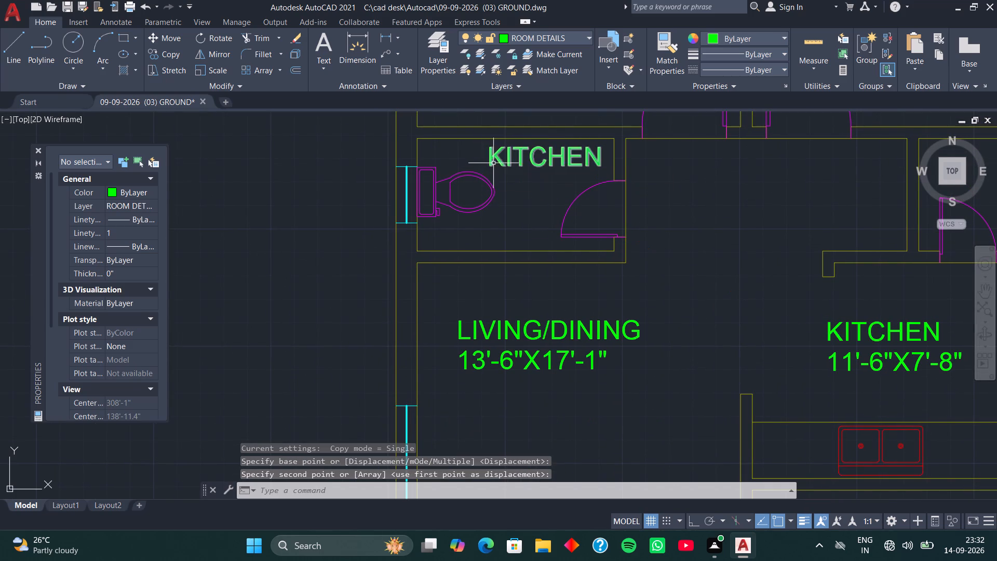
Set the text height of the copied KITCHEN label in the toilet room to 5".
left_click(494, 161)
scroll(127, 310, "down", 2)
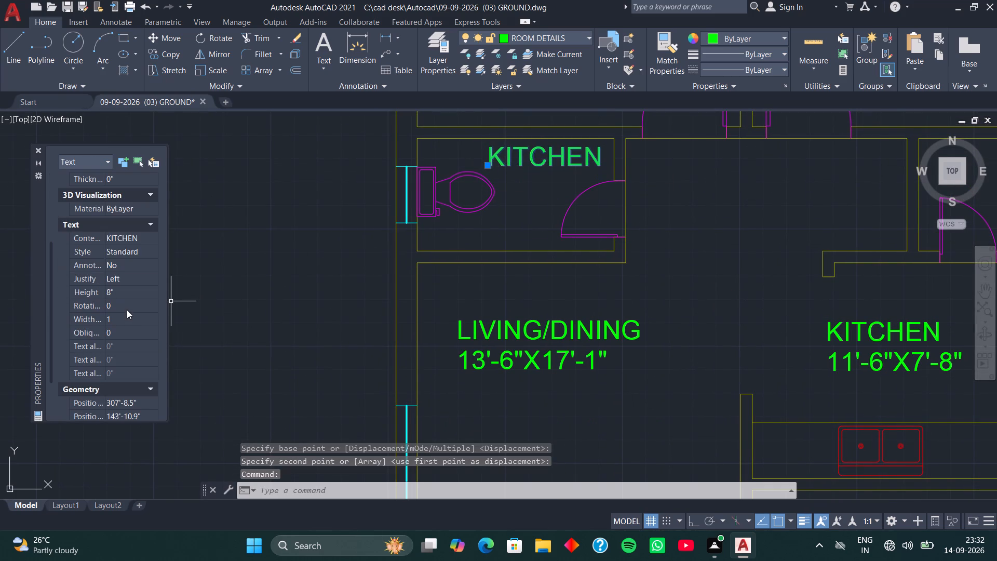
left_click(128, 290)
key("5")
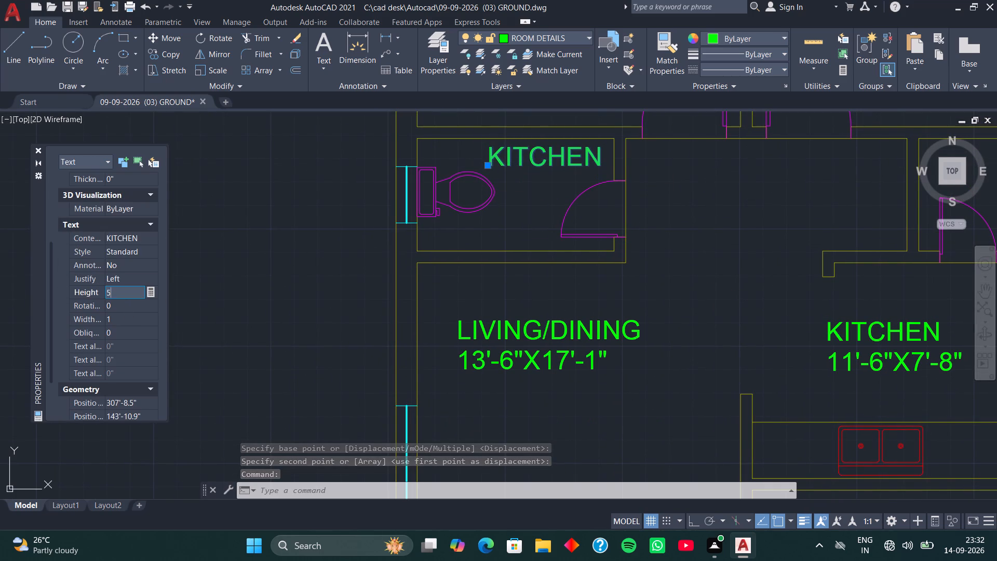
key("Return")
Shift the copied label about 1'-1.5" east, into the clear space between the toilet fixture and the door.
scroll(457, 166, "up", 2)
left_click(528, 166)
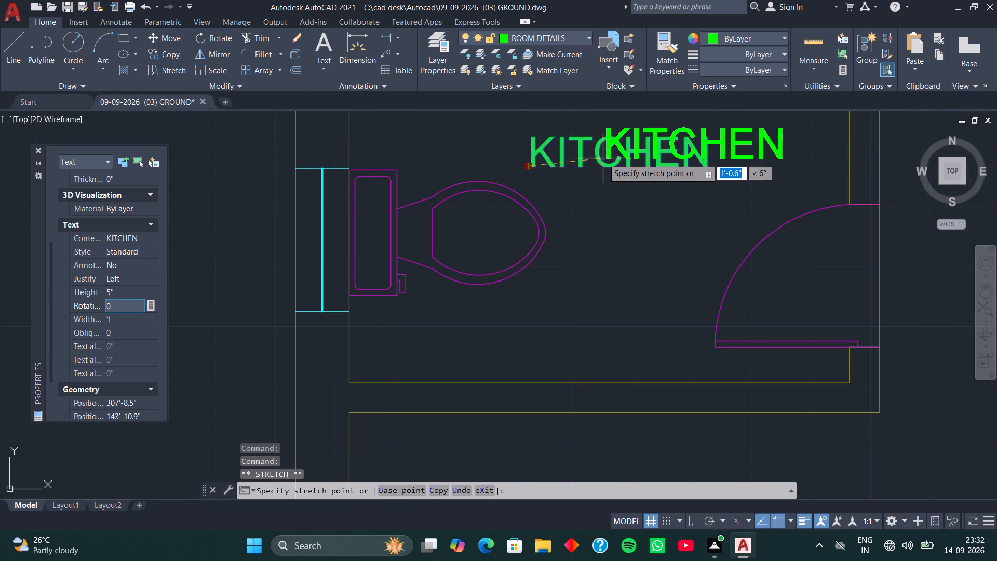
left_click(609, 166)
scroll(590, 169, "down", 2)
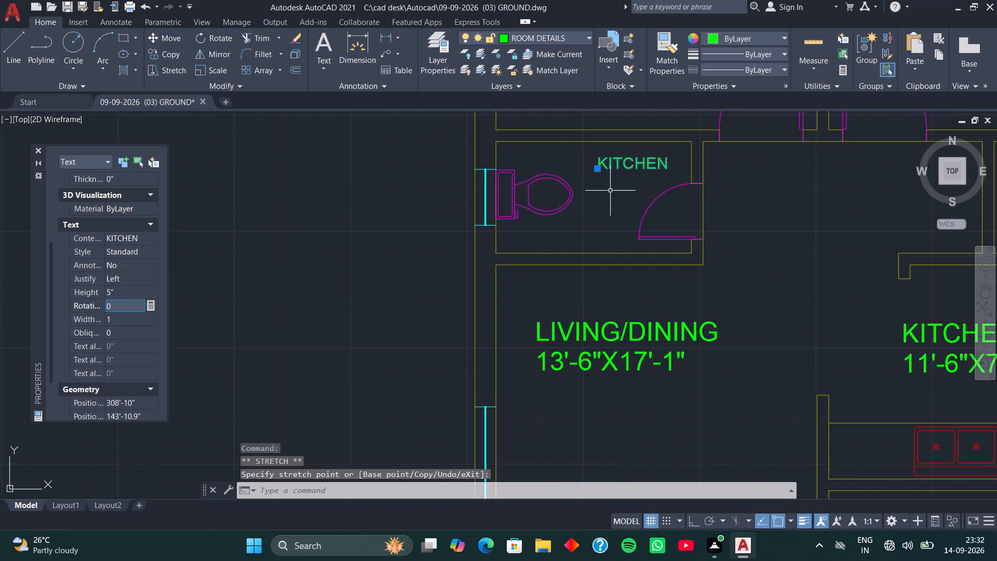
Change the copied label beside the toilet fixture to TOILET.
middle_click_drag(610, 191, 510, 170)
middle_click_drag(528, 185, 505, 251)
double_click(522, 211)
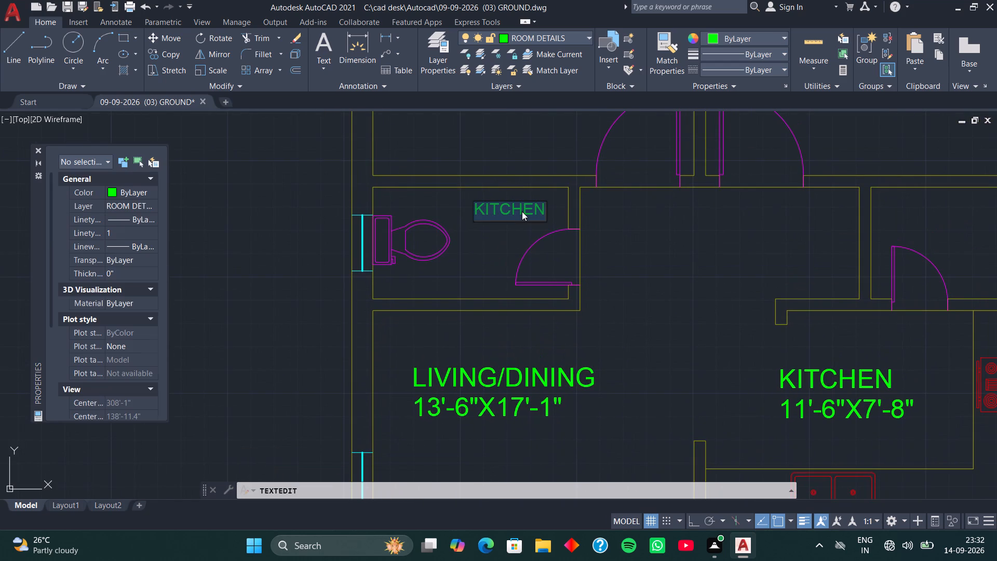
type("TOILET")
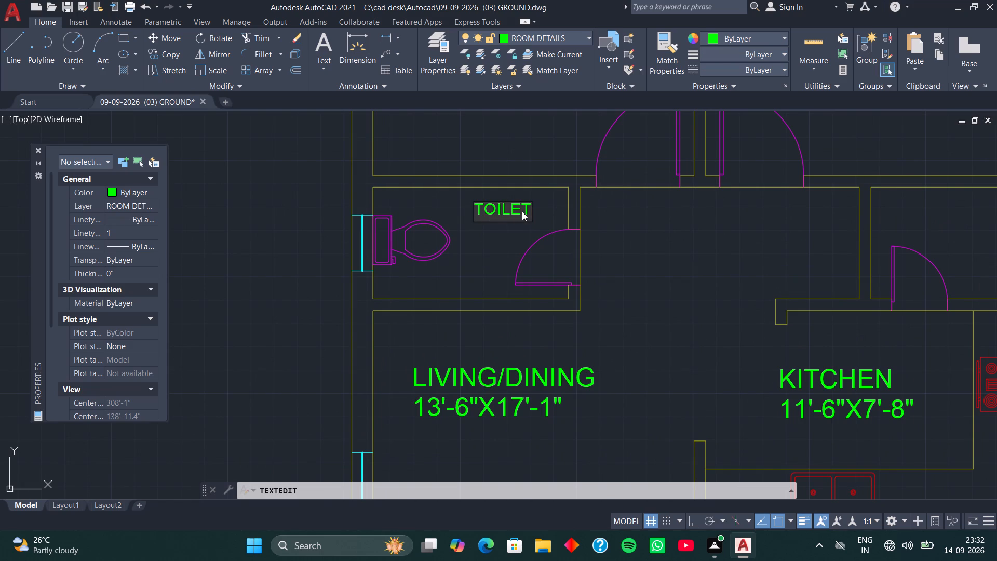
key("Return")
key("space")
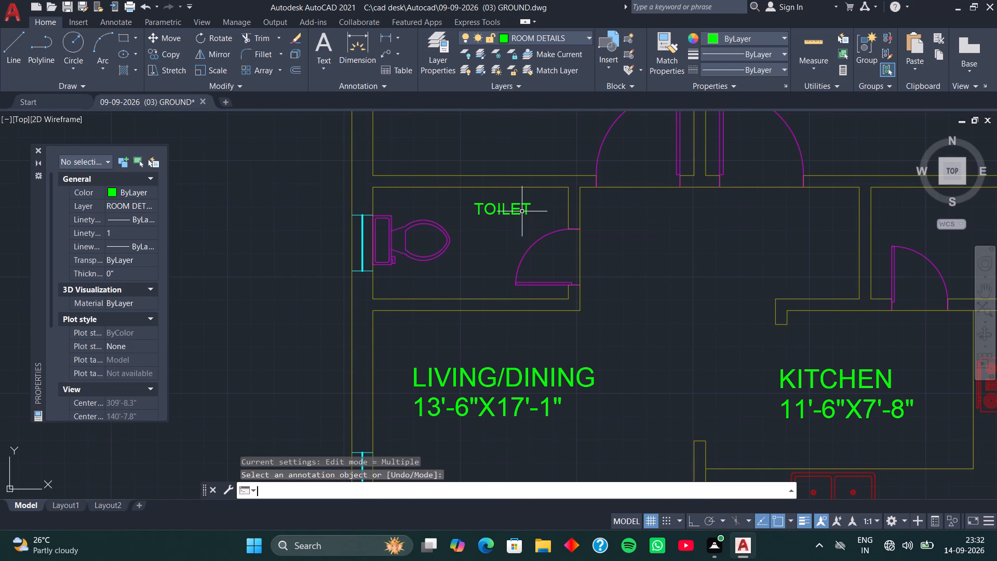
Copy the TOILET label about 9" straight down to form a second text line.
left_click(522, 211)
left_click(515, 213)
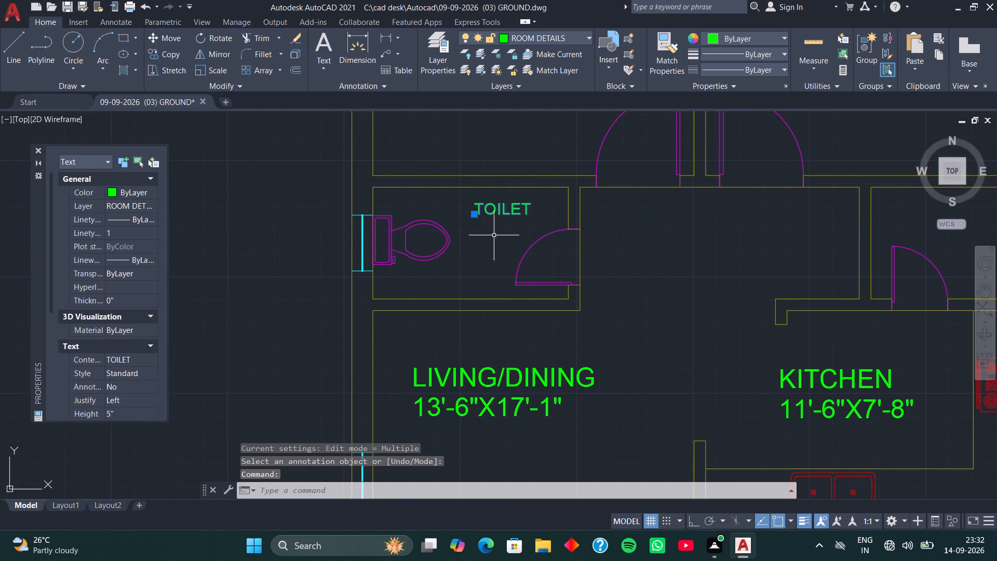
key("c")
key("o")
key("space")
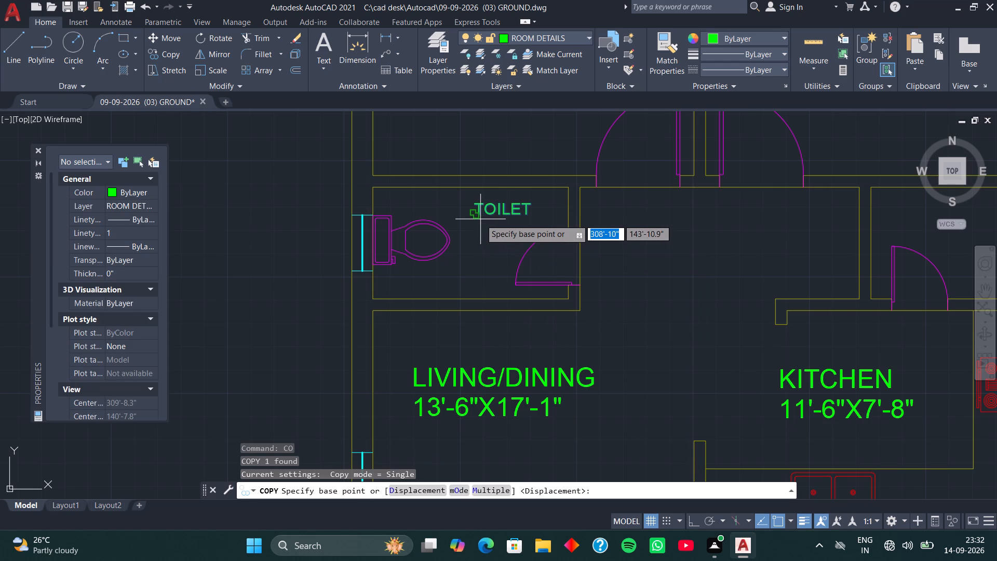
left_click(478, 218)
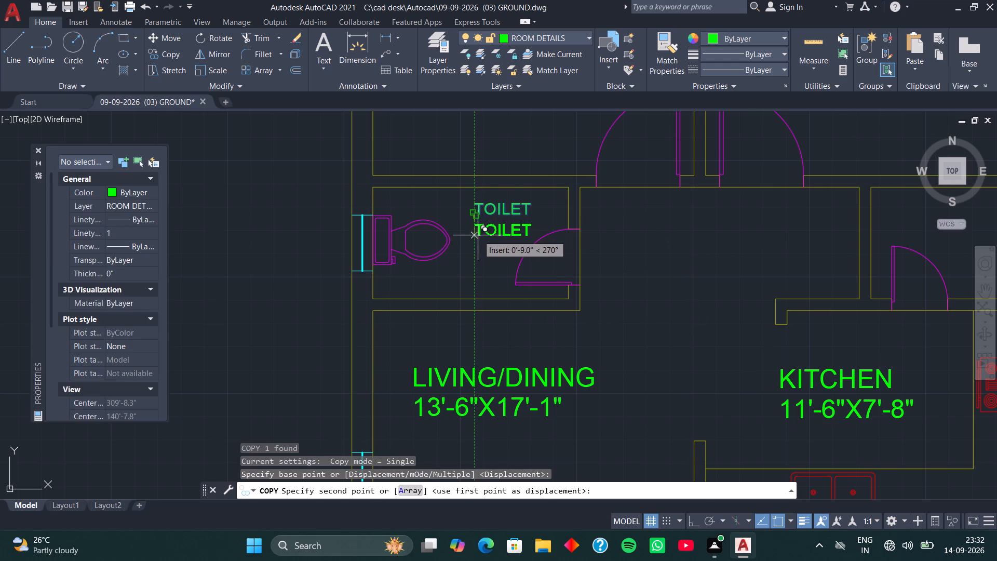
left_click(478, 235)
Change the lower TOILET text to the room size 7'-0"X4'-0".
double_click(477, 225)
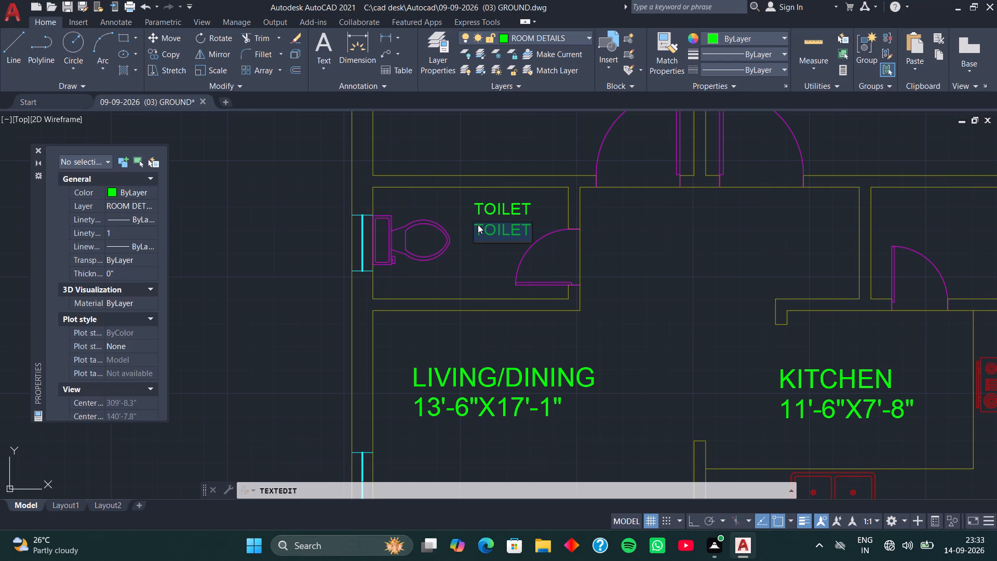
type("7'")
key("minus")
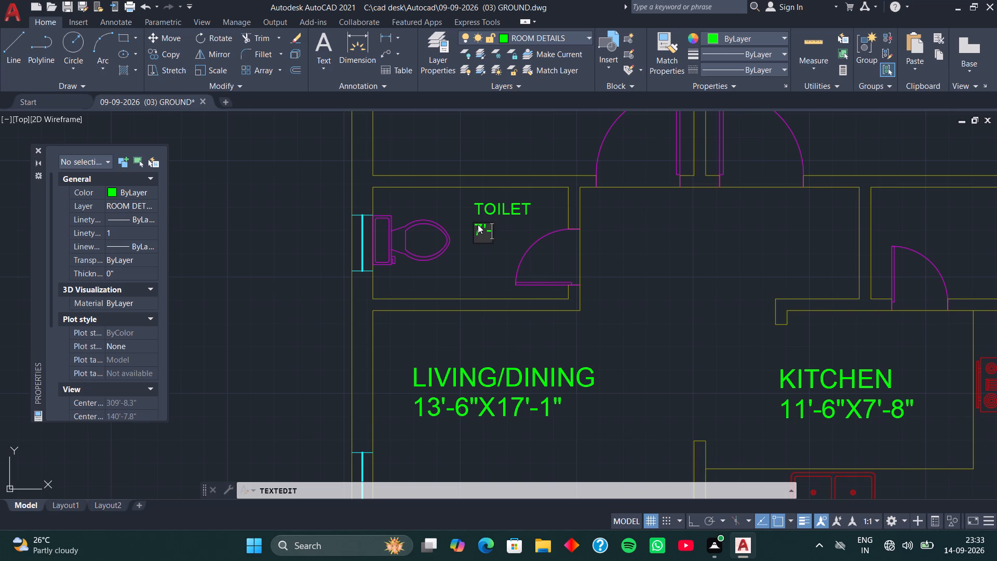
type("0\"")
key("x")
type("4'-0\"")
key("Return")
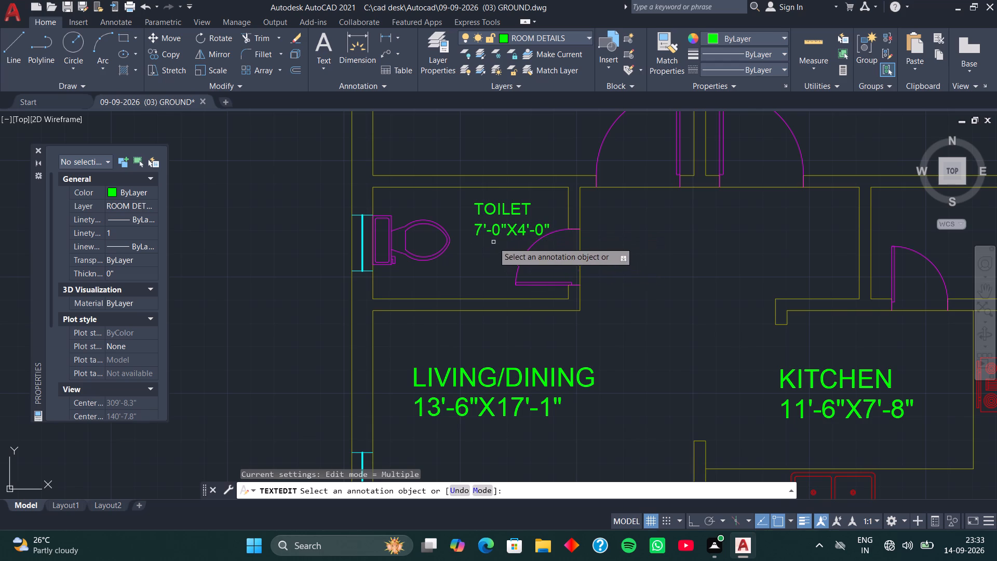
key("space")
Copy the TOILET name and size texts together into the small room north of the kitchen.
left_click(485, 203)
left_click(486, 229)
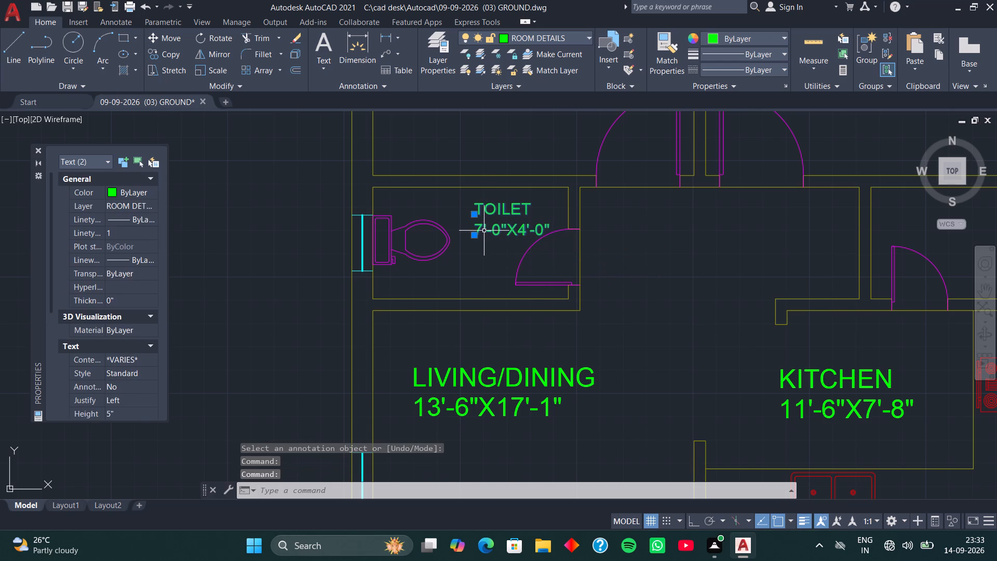
key("c")
key("o")
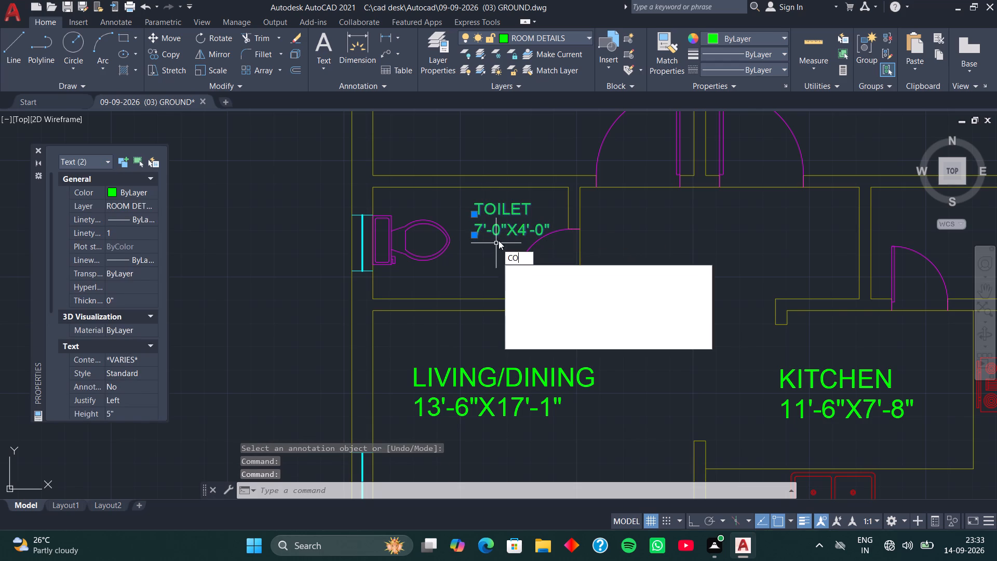
key("space")
left_click(472, 237)
middle_click_drag(758, 253, 645, 250)
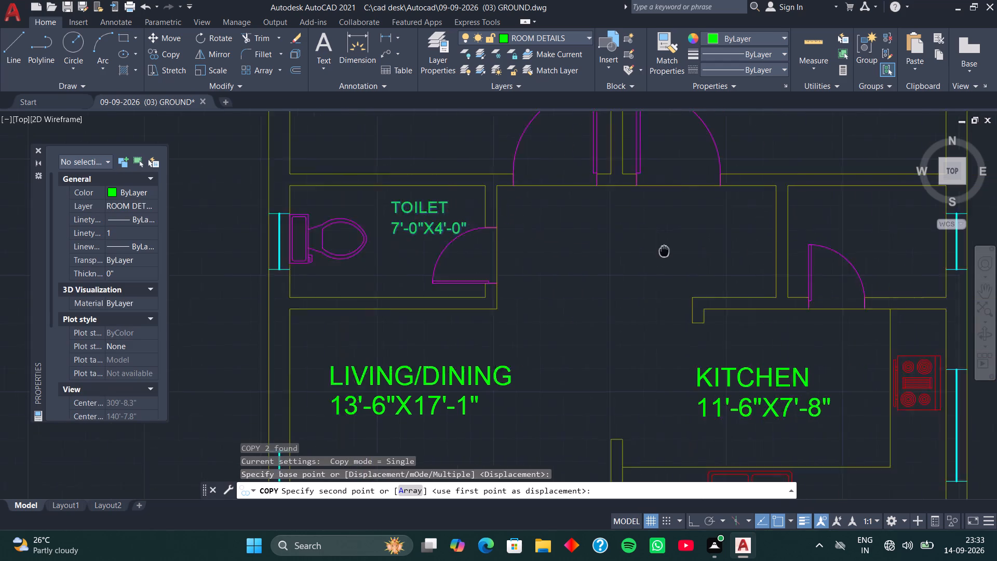
middle_click_drag(645, 250, 497, 251)
left_click(649, 226)
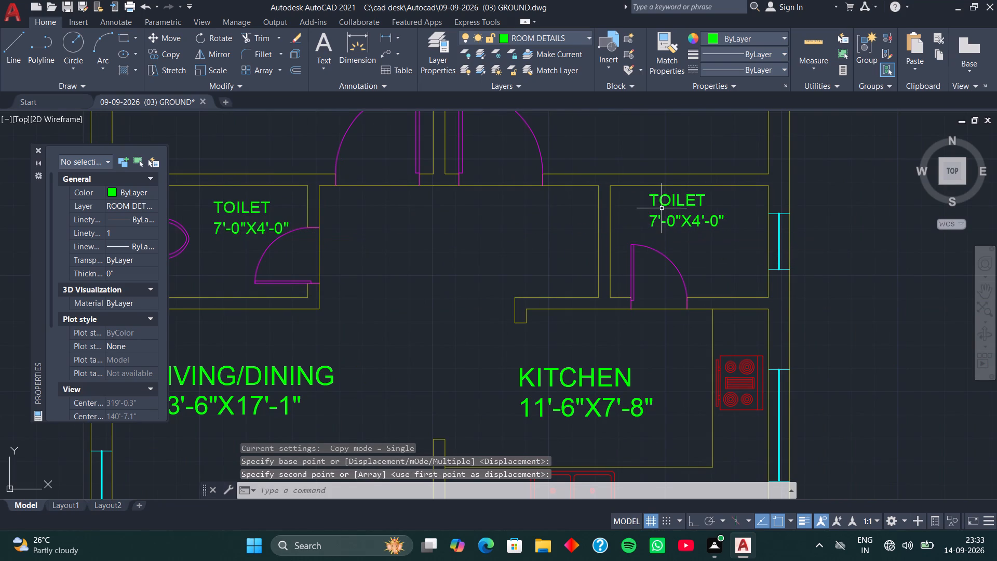
Change the copied toilet label north of the kitchen to STORE and its size text to 5'-8"X4'-0".
double_click(663, 203)
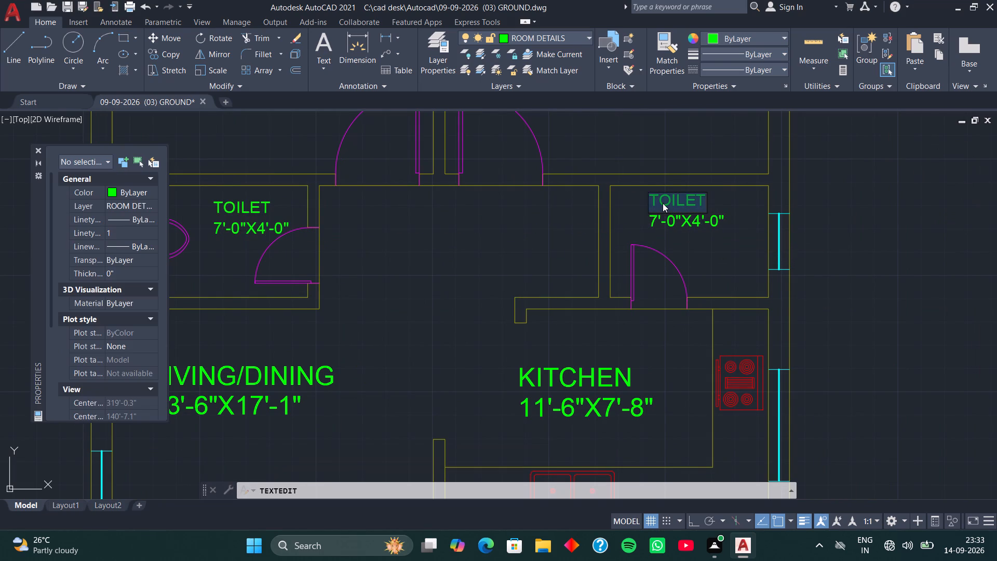
type("STORE")
key("Return")
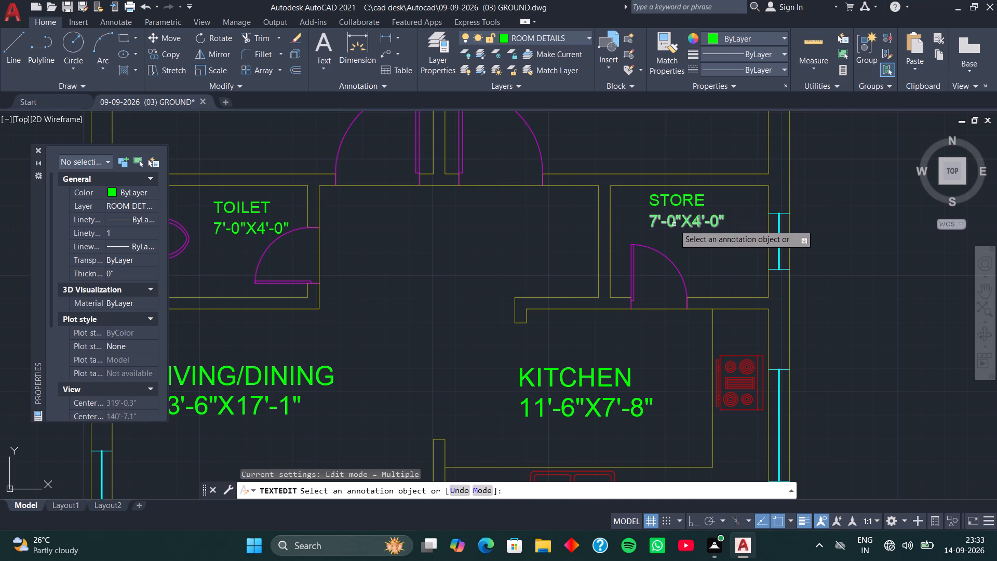
left_click(674, 224)
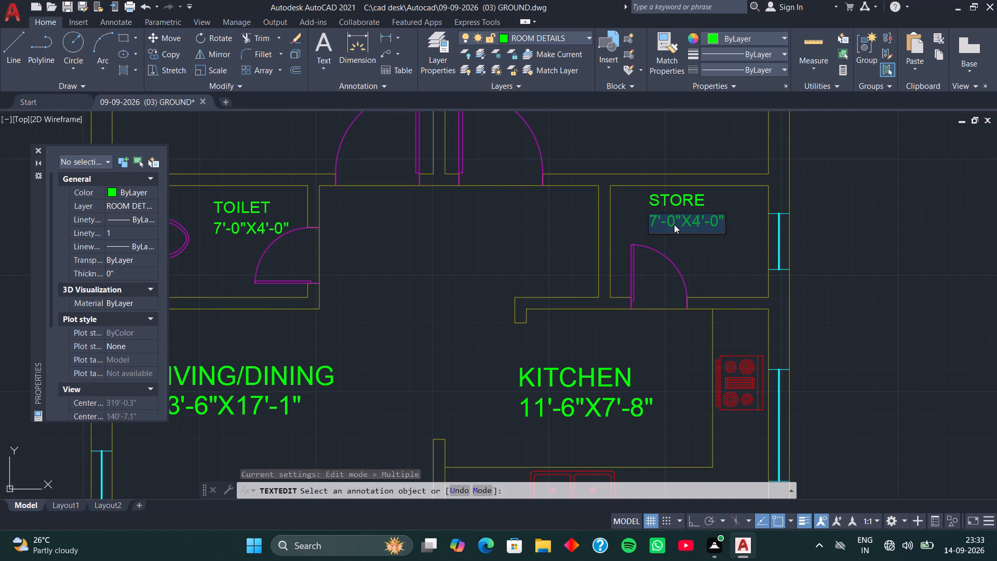
type("5'")
type("-8\"")
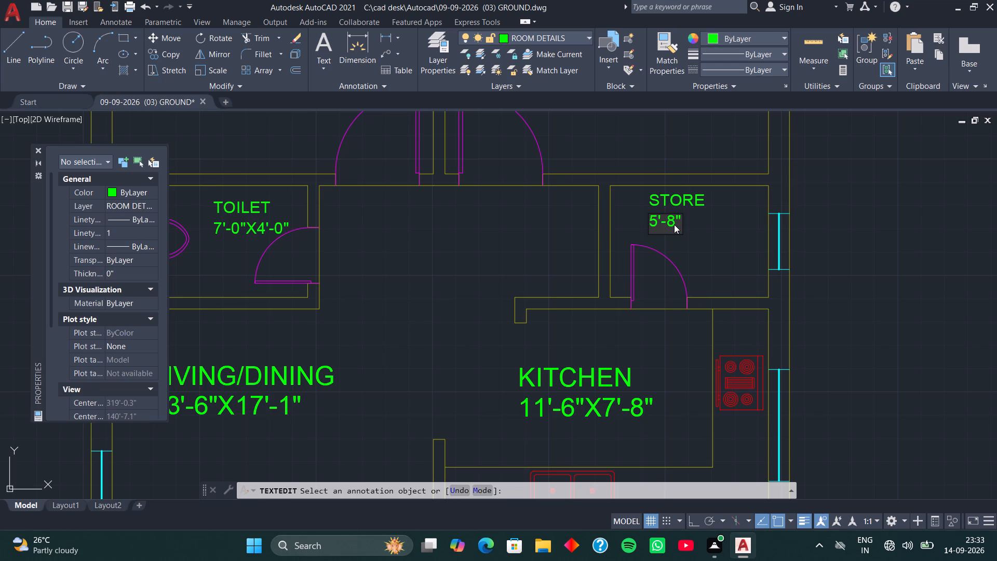
key("x")
type("4'-0\"")
key("Return")
key("space")
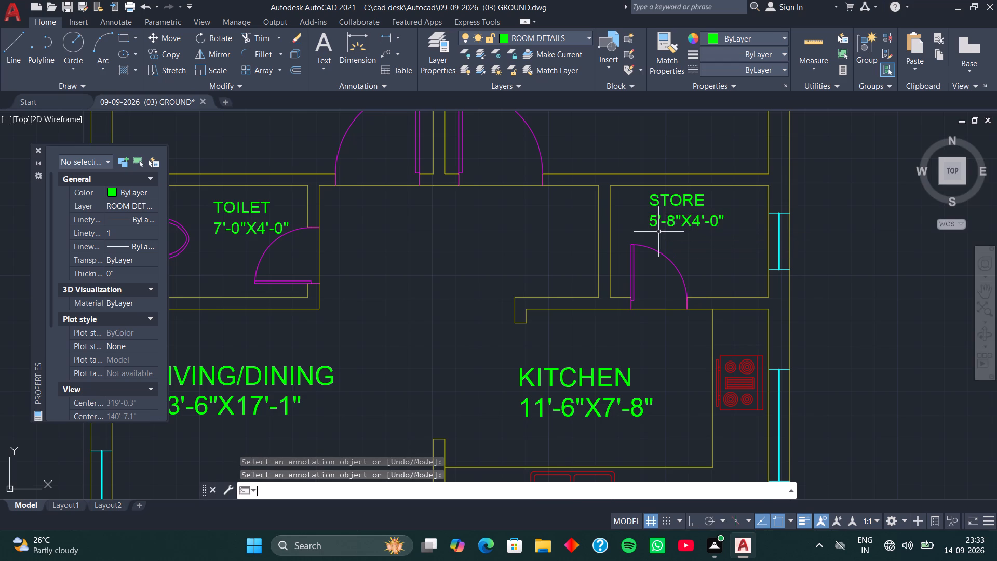
Copy the STORE name text into the door opening between the living/dining room and the parking.
left_click(667, 202)
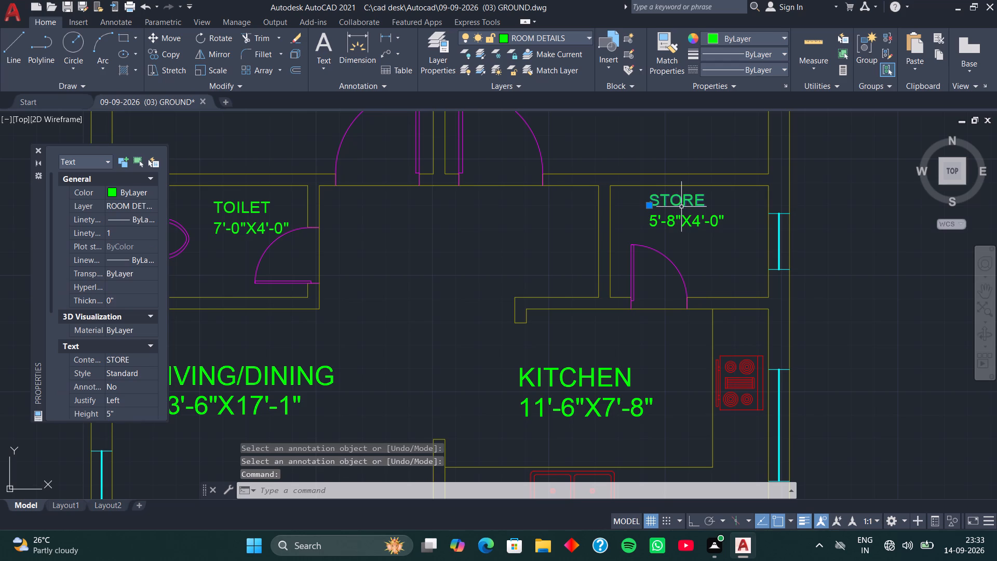
type("CO")
key("space")
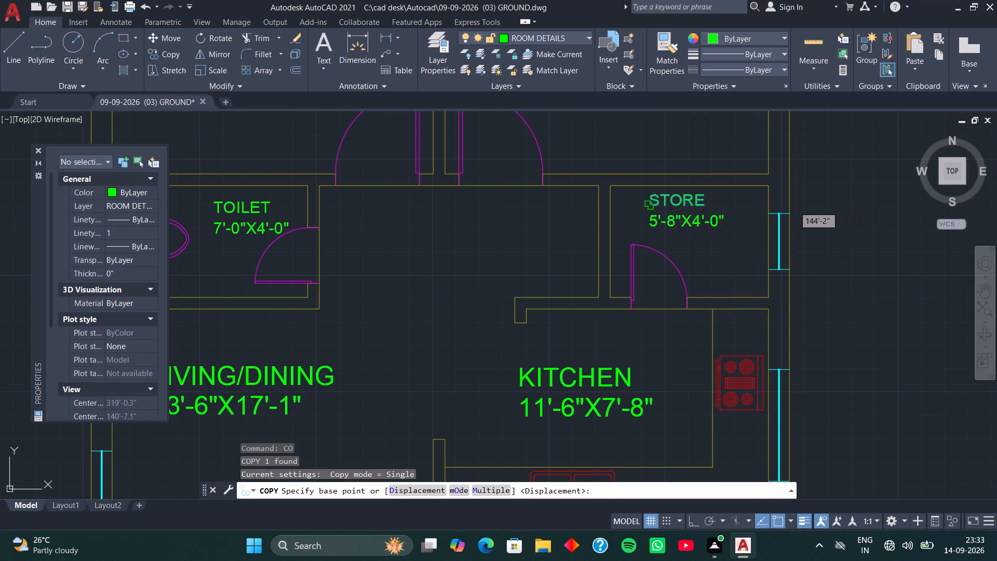
left_click(655, 206)
middle_click_drag(634, 336, 754, 178)
middle_click_drag(636, 317, 749, 140)
middle_click_drag(572, 369, 576, 355)
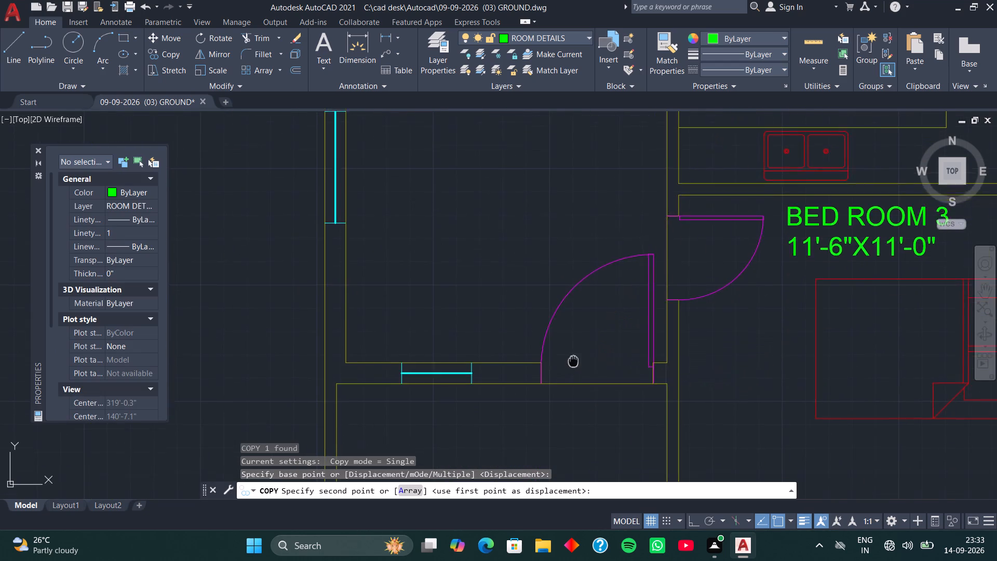
middle_click_drag(576, 355, 593, 274)
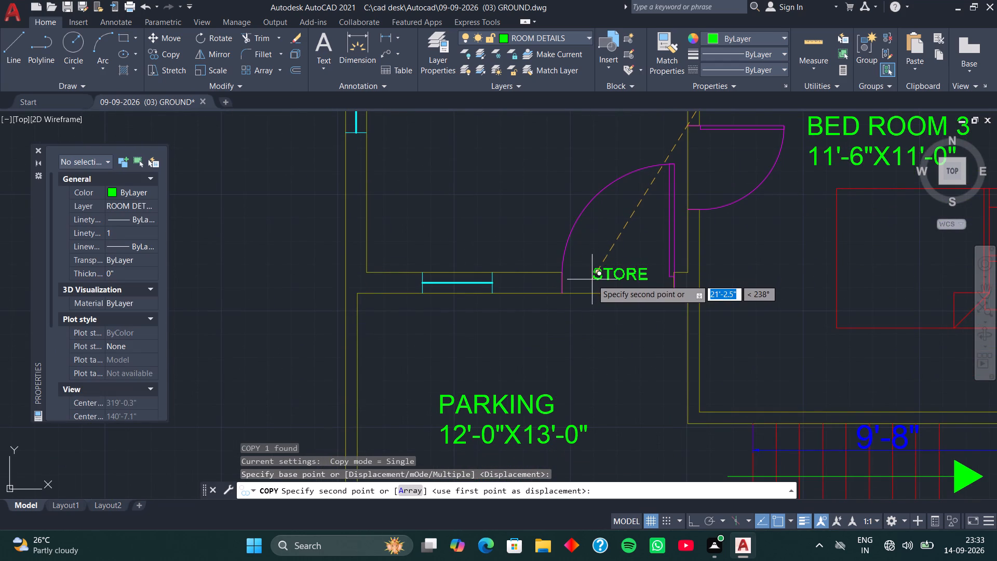
left_click(591, 282)
Change the copied STORE text in the door opening to ENTRY.
double_click(597, 278)
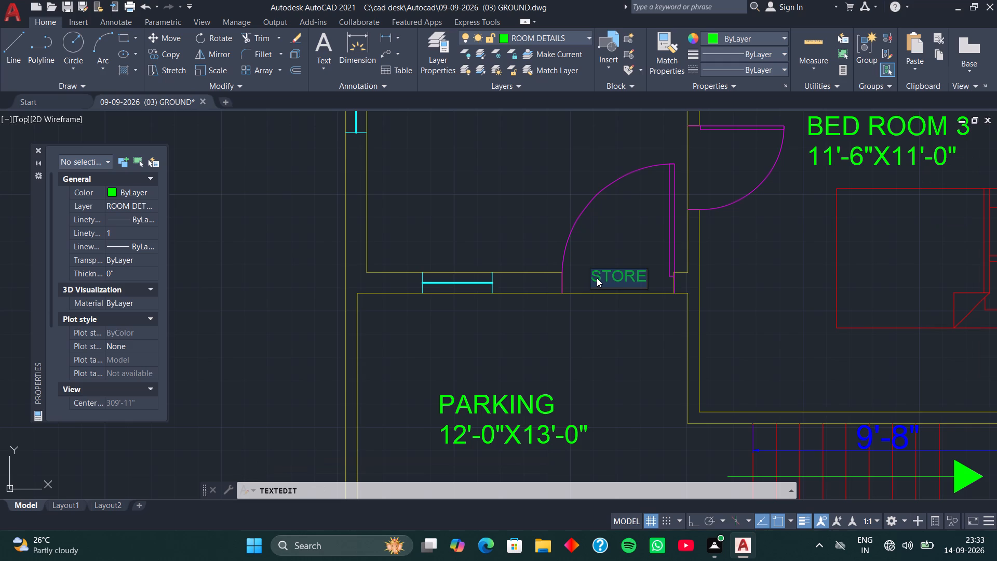
key("e")
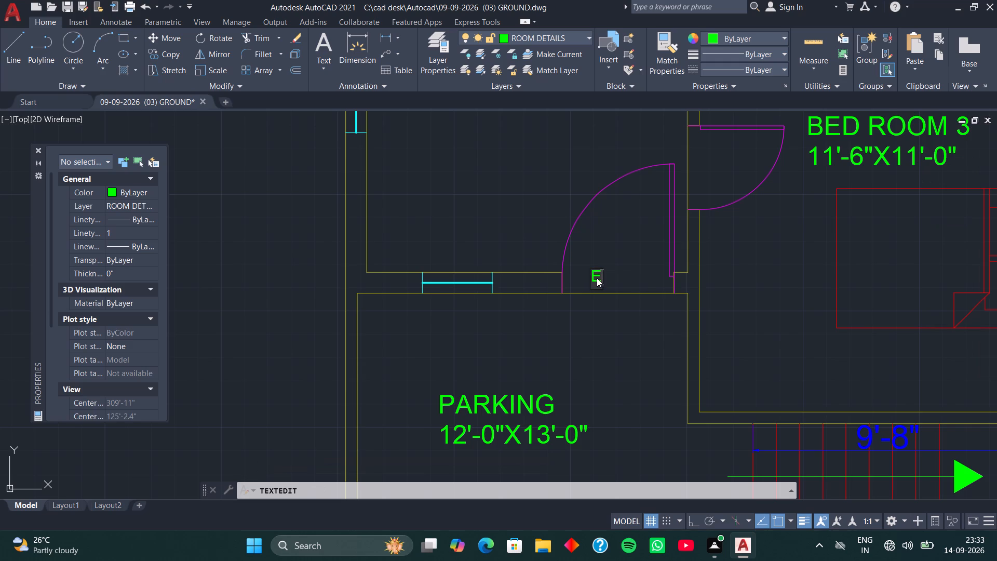
type("NTRY")
key("Return")
scroll(598, 285, "down", 1)
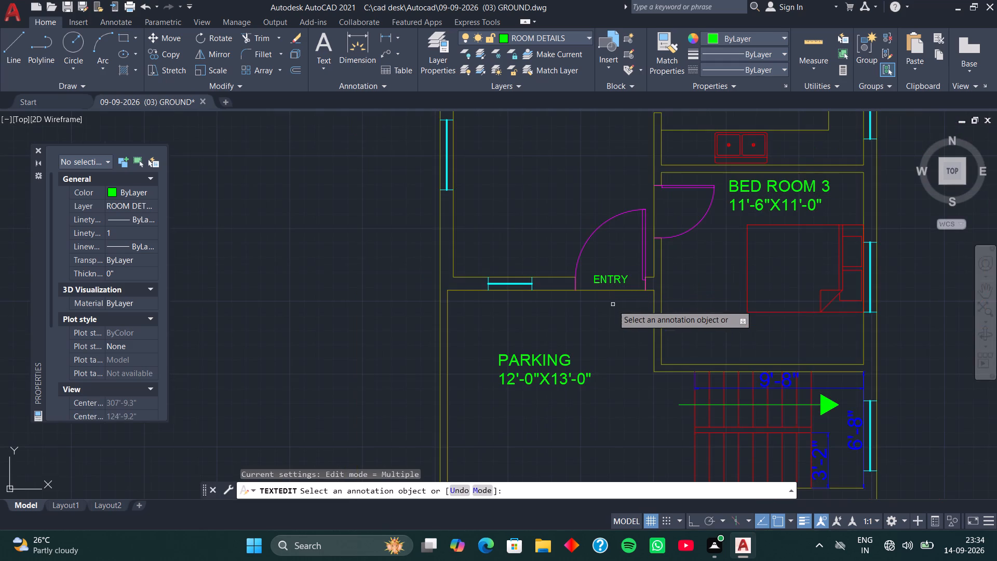
key("space")
Copy the LIVING/DINING name text to the empty area just below the plan's bottom wall.
scroll(547, 218, "down", 1)
middle_click_drag(546, 200, 505, 266)
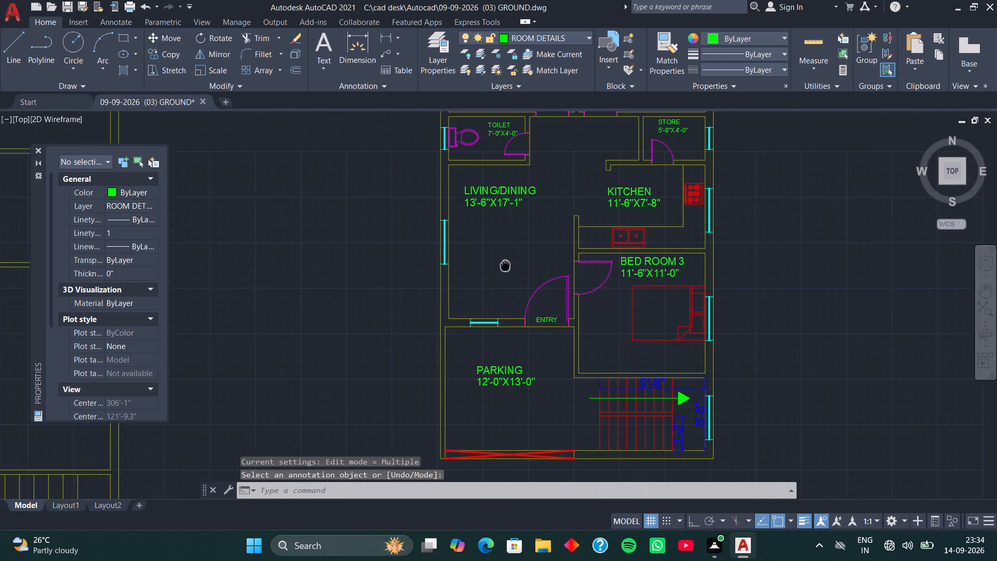
middle_click_drag(505, 266, 502, 271)
middle_click_drag(501, 266, 459, 259)
middle_click_drag(459, 259, 459, 246)
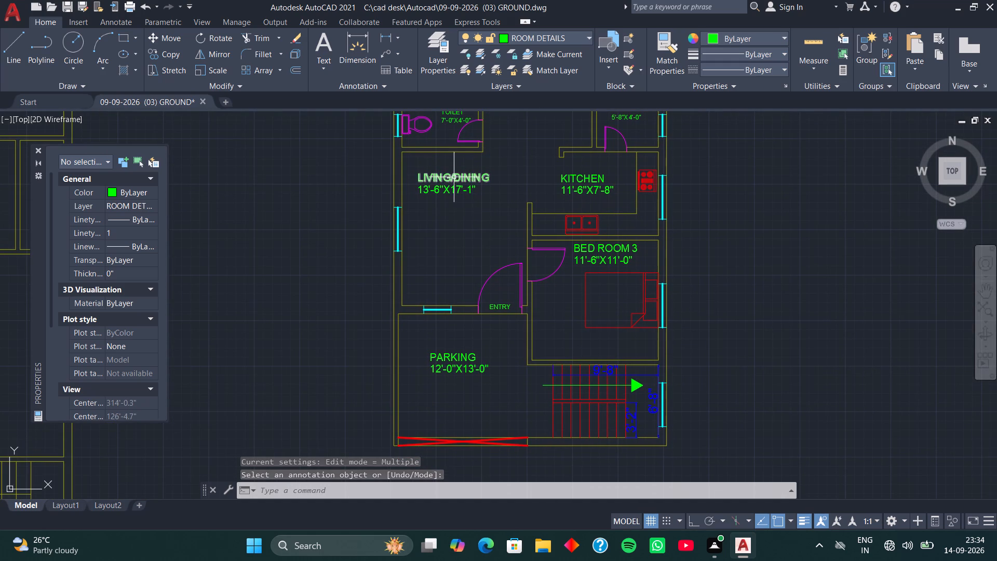
left_click(454, 178)
key("c")
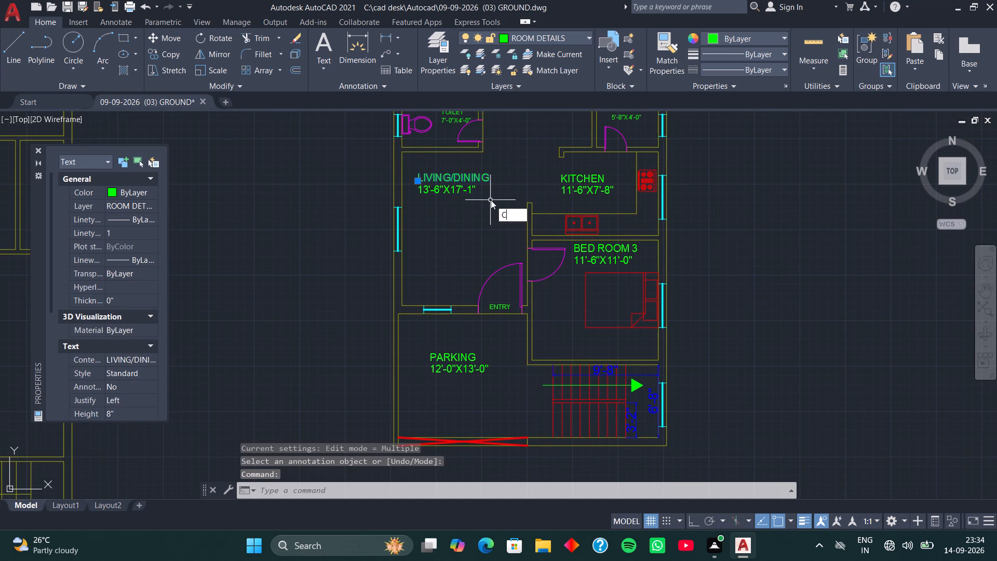
type("O")
key("space")
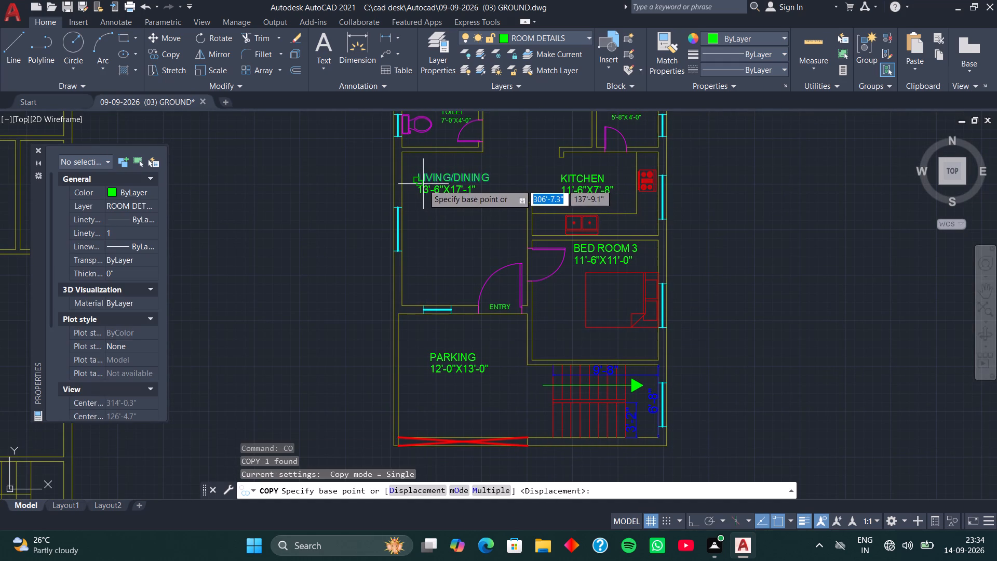
left_click(423, 184)
middle_click_drag(460, 292, 462, 153)
middle_click_drag(468, 332, 460, 297)
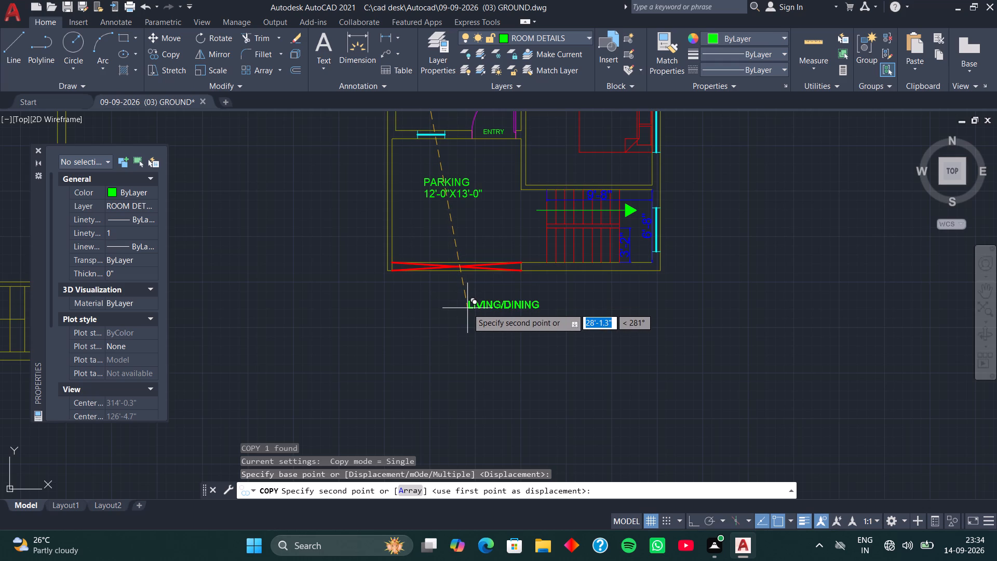
left_click(468, 308)
Change the copied LIVING/DINING text below the plan to GROUND FLOOR PLAN.
double_click(472, 308)
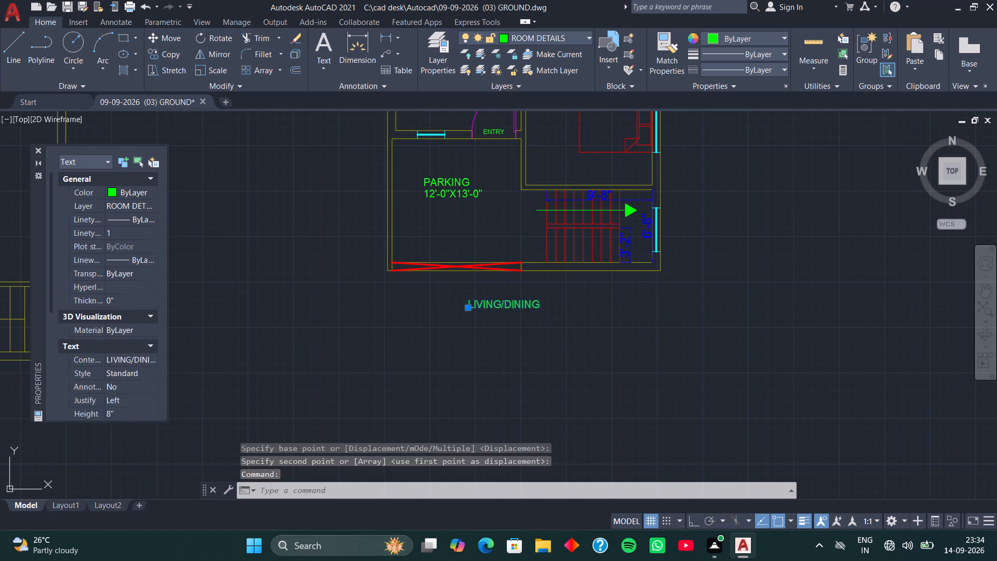
type("GROUND FLOOR PLAN")
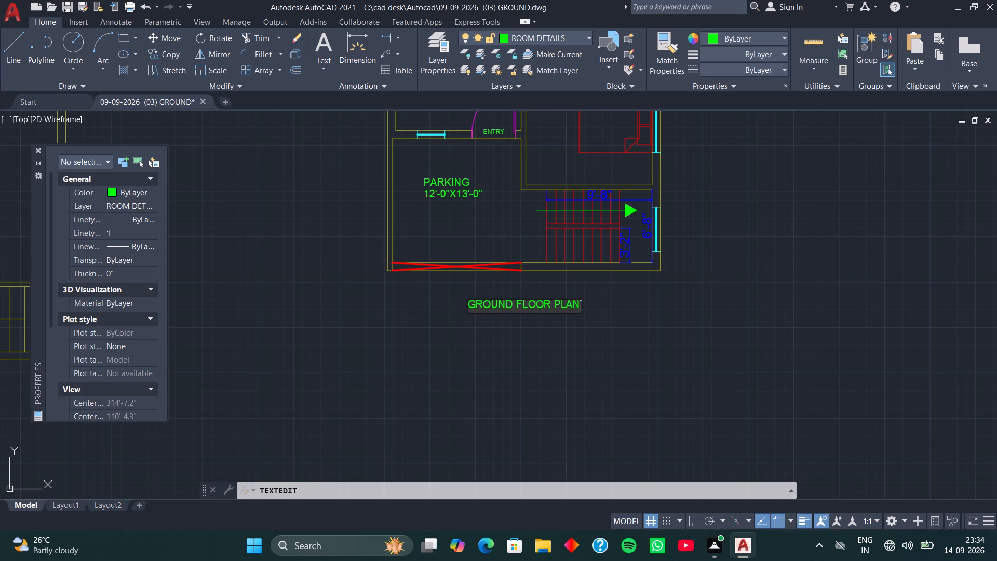
key("Return")
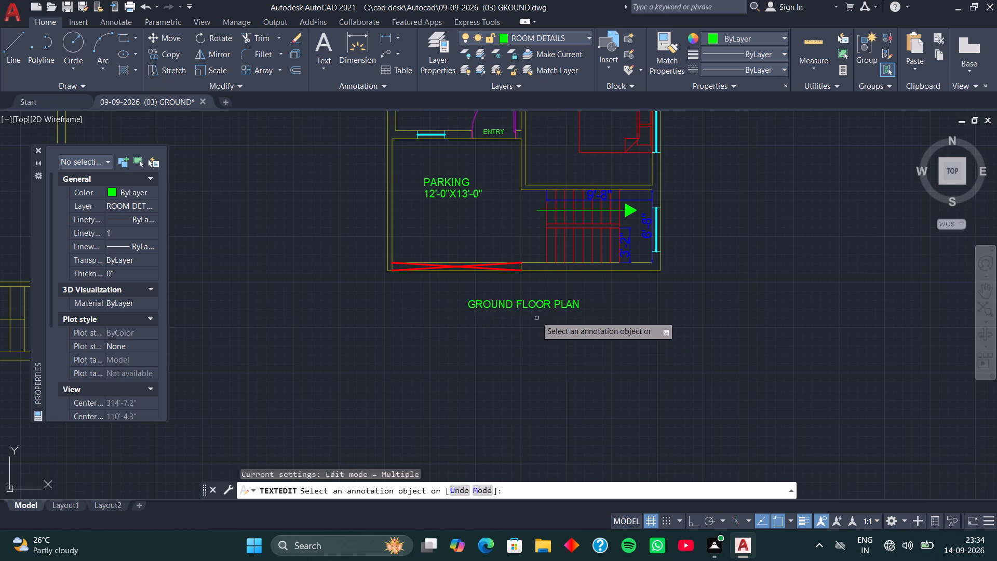
key("space")
Copy the ENTRY text from the door opening to just below the red parking gate.
left_click(502, 130)
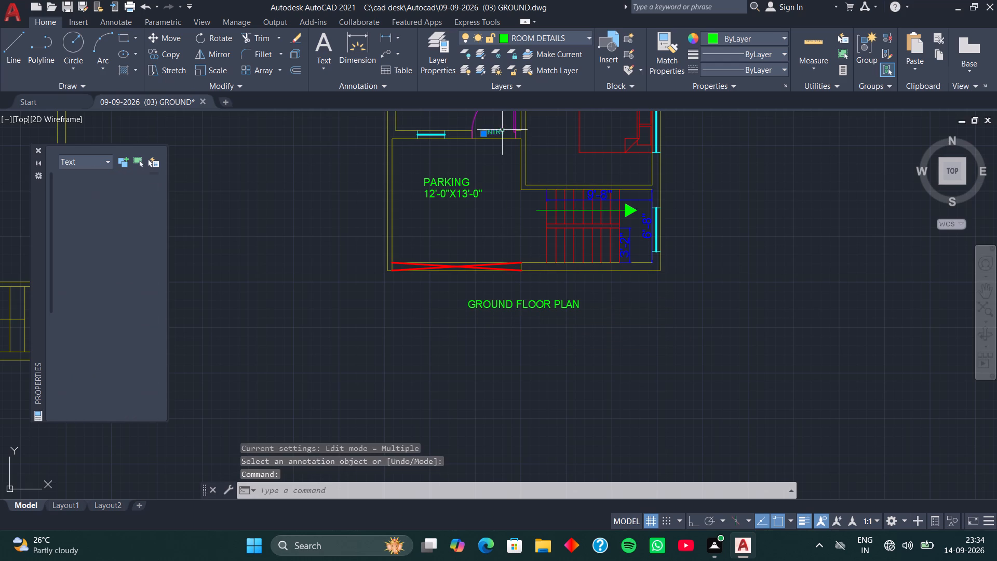
key("c")
key("o")
key("space")
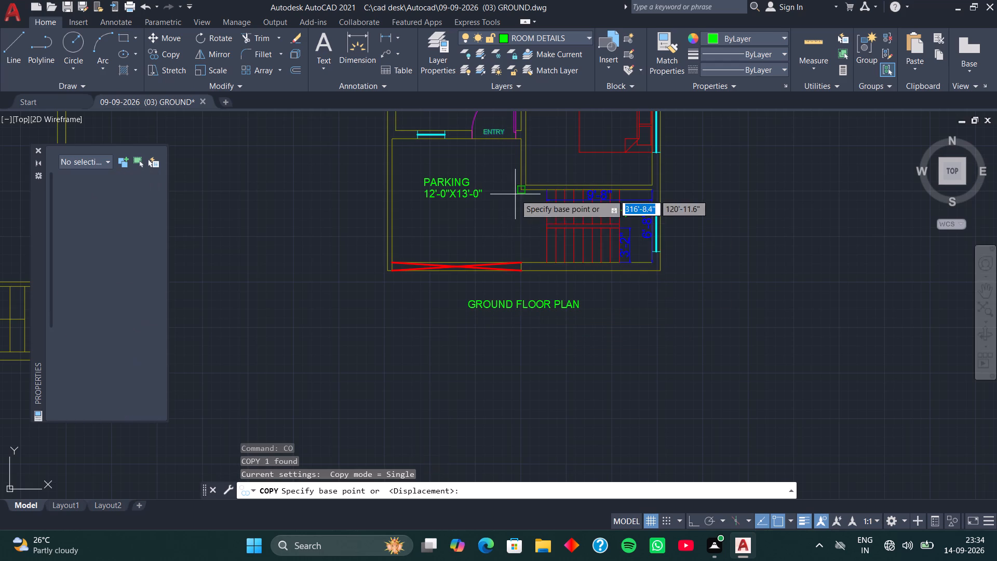
scroll(484, 153, "up", 1)
left_click(481, 125)
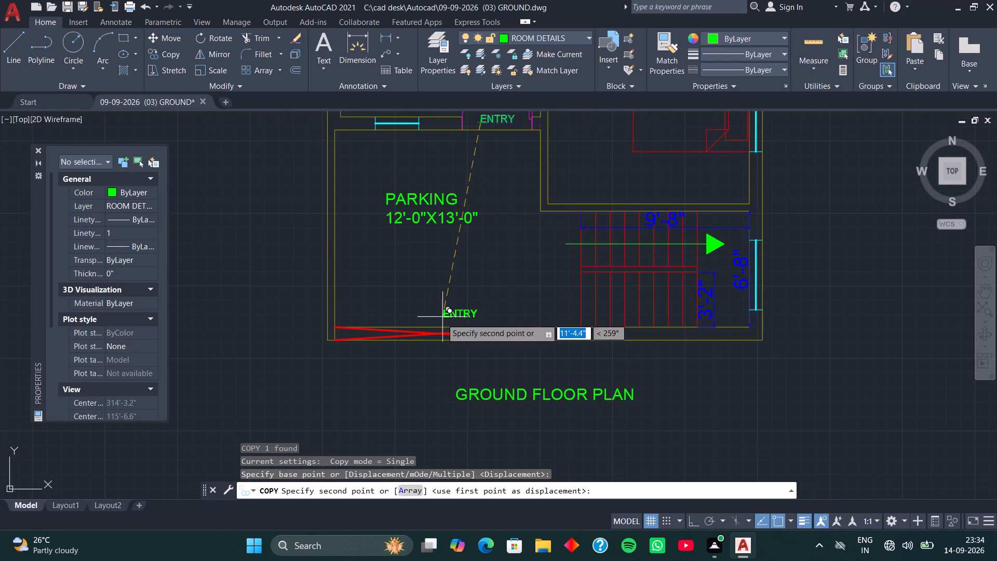
middle_click_drag(434, 314, 450, 260)
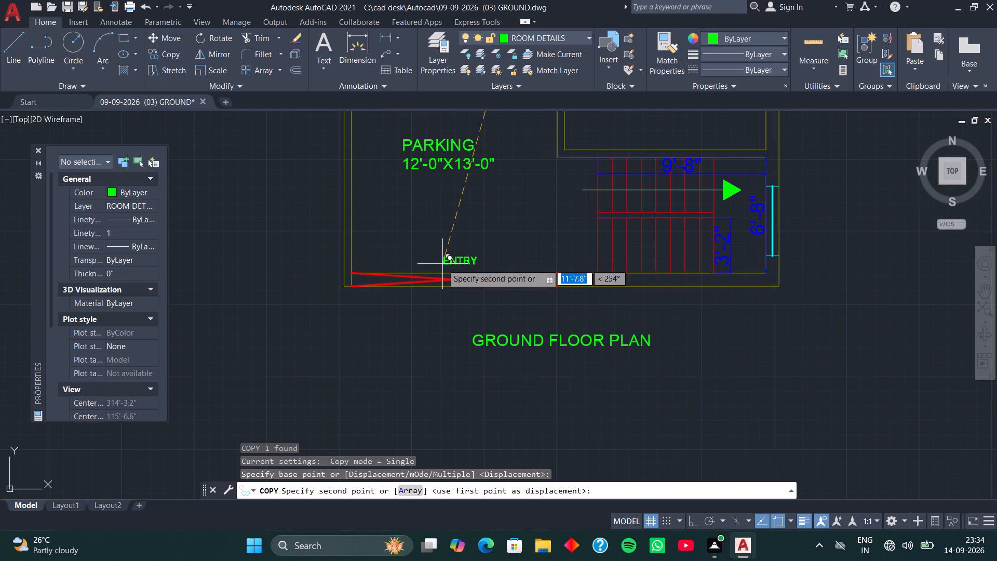
left_click(437, 298)
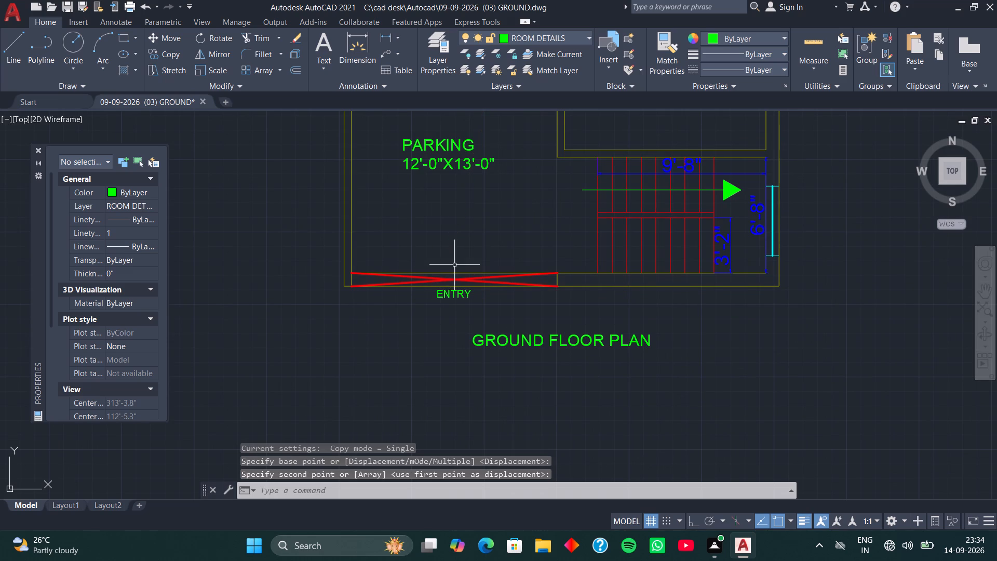
Move the GROUND FLOOR PLAN title about 2'-4" up and to the right, closer to the plan's bottom wall.
left_click(559, 339)
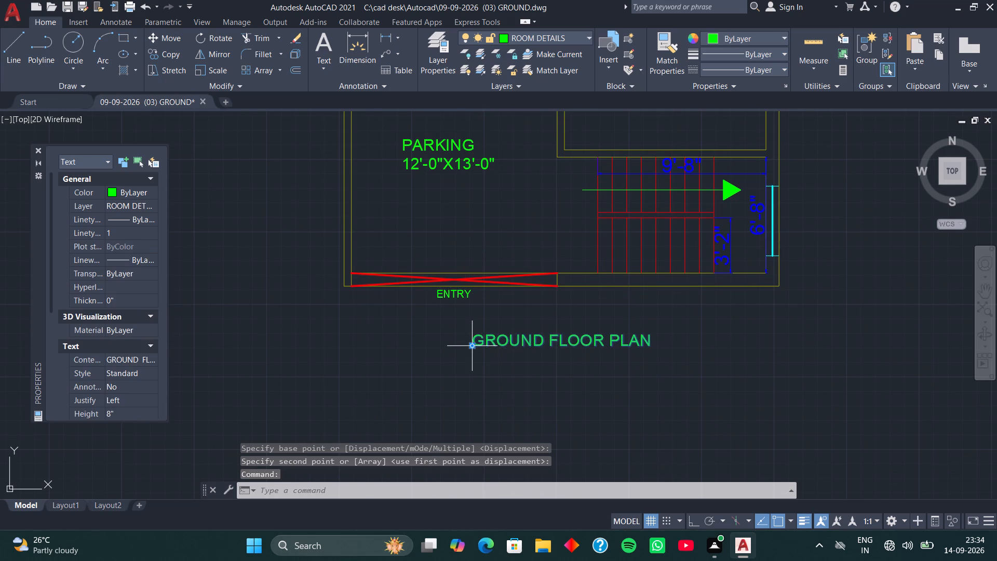
left_click(473, 346)
scroll(491, 318, "up", 2)
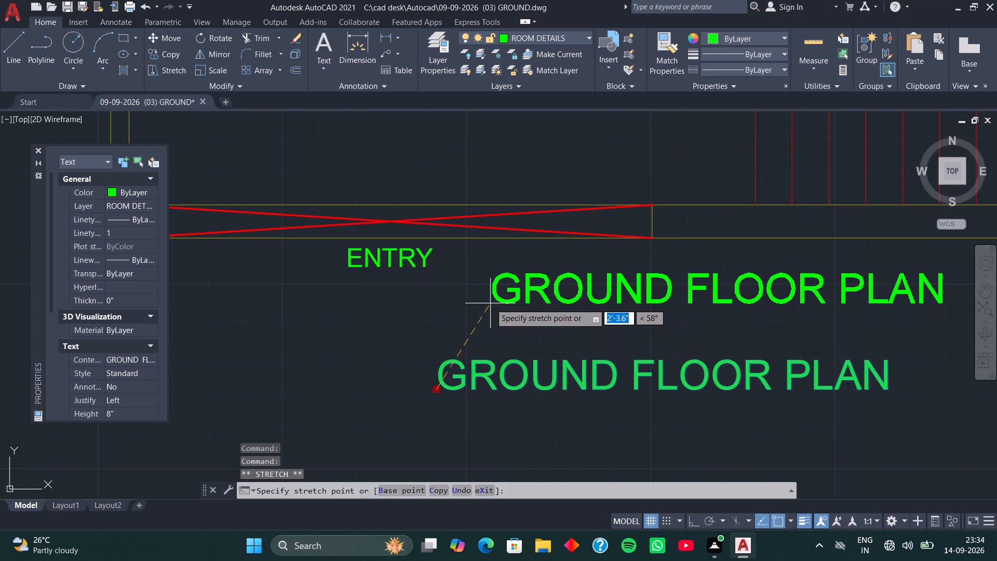
left_click(490, 303)
Copy the GROUND FLOOR PLAN title to above the plan's top-left outer corner.
key("c")
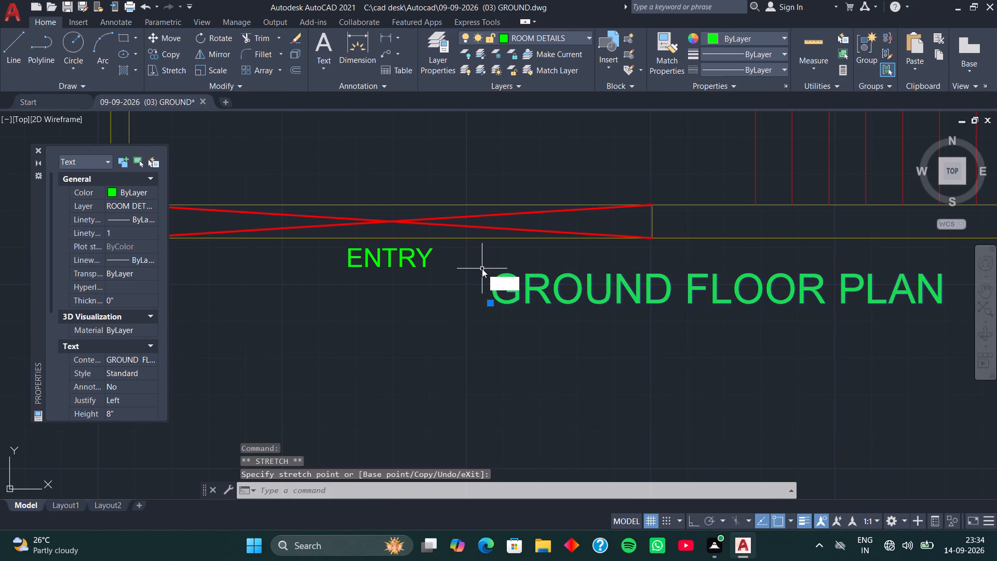
key("o")
key("space")
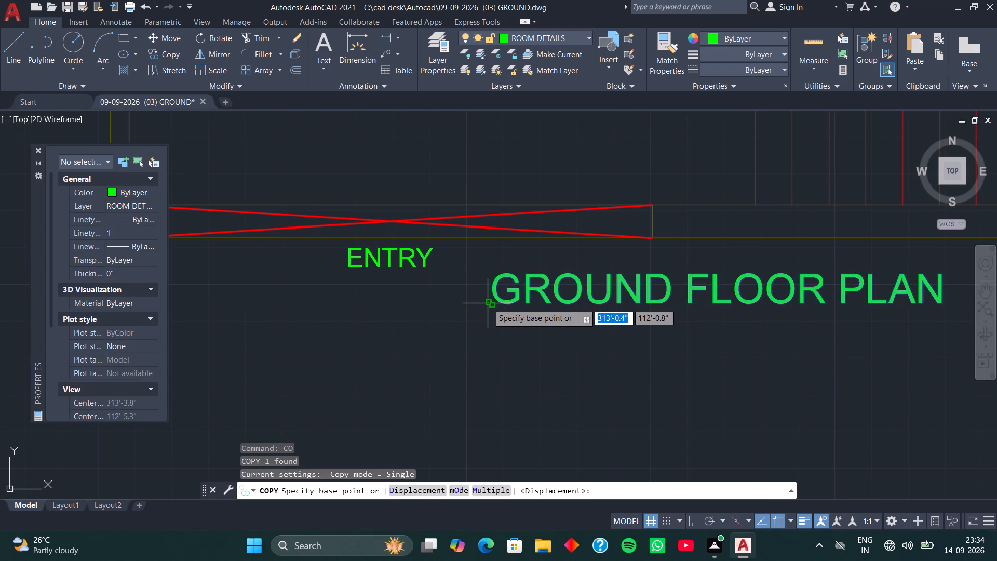
left_click(489, 303)
scroll(423, 229, "down", 1)
middle_click_drag(361, 194, 415, 389)
scroll(408, 302, "down", 3)
middle_click_drag(405, 224, 405, 224)
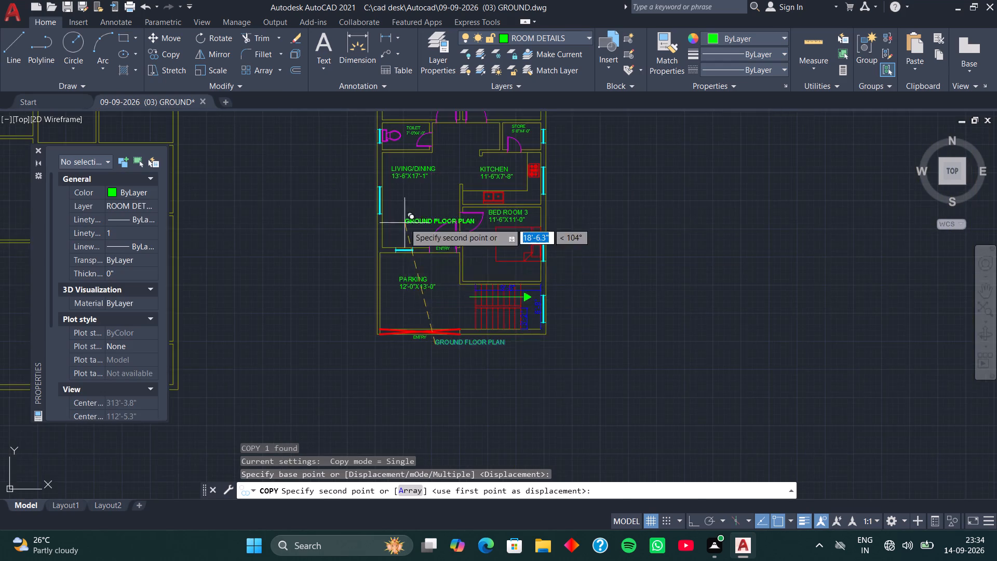
middle_click_drag(405, 224, 425, 365)
middle_click_drag(416, 201, 435, 300)
scroll(422, 244, "up", 3)
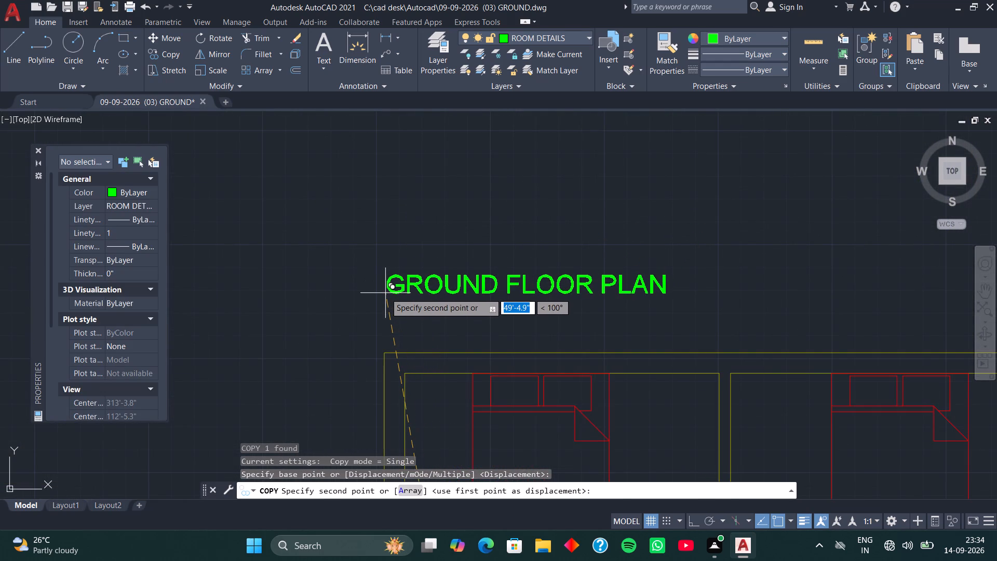
left_click(384, 292)
Change the copied title above the plan to 25X45 (1125 SQ FT) HOUSE PLAN-SOUTH FACE -FP1072.
double_click(387, 288)
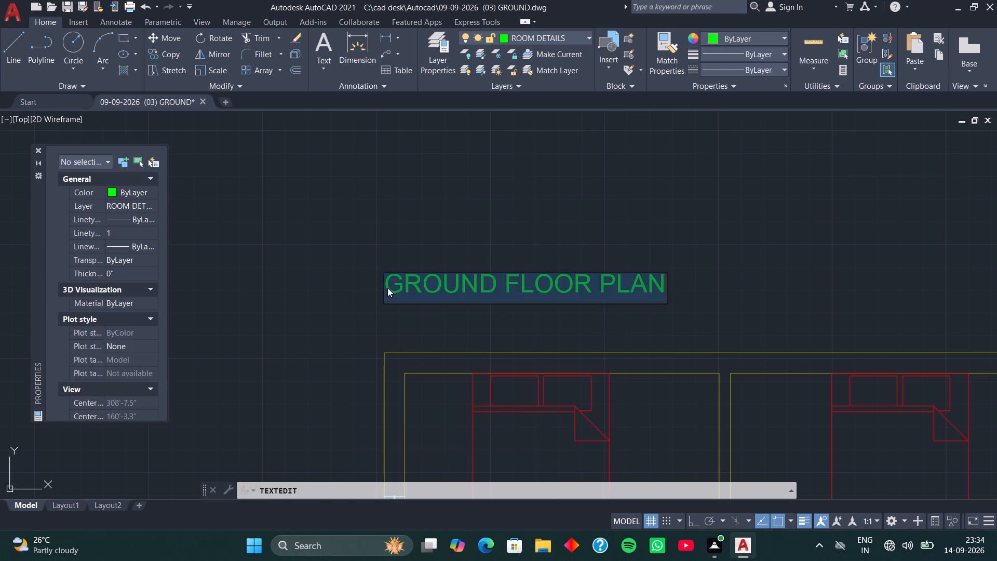
type("25")
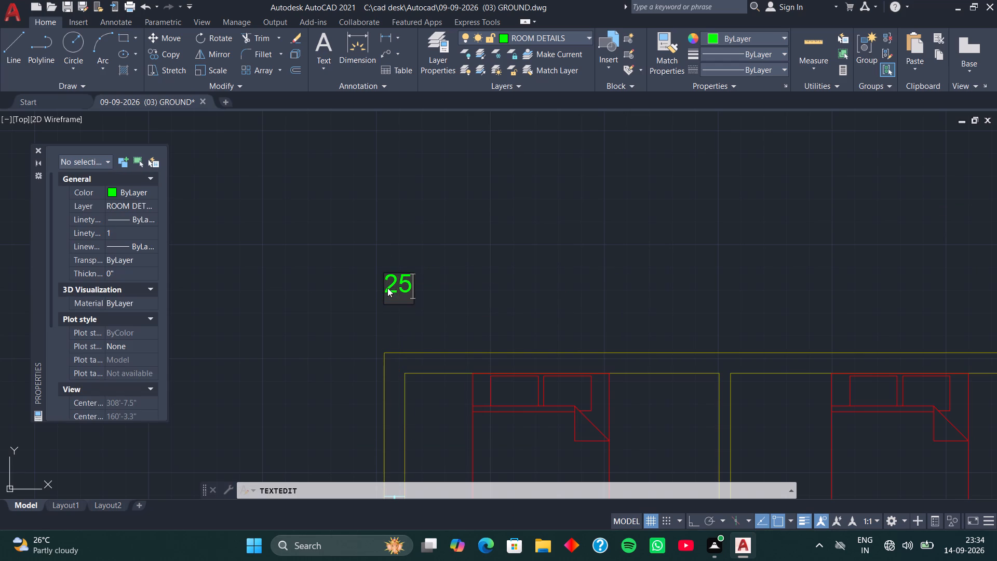
type("X45")
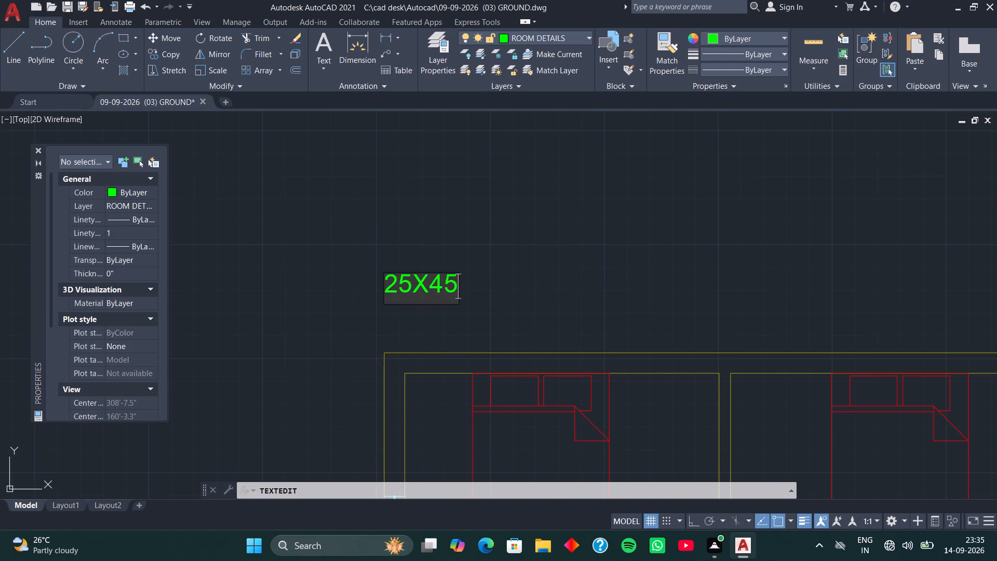
key("space")
key("shift+parenleft")
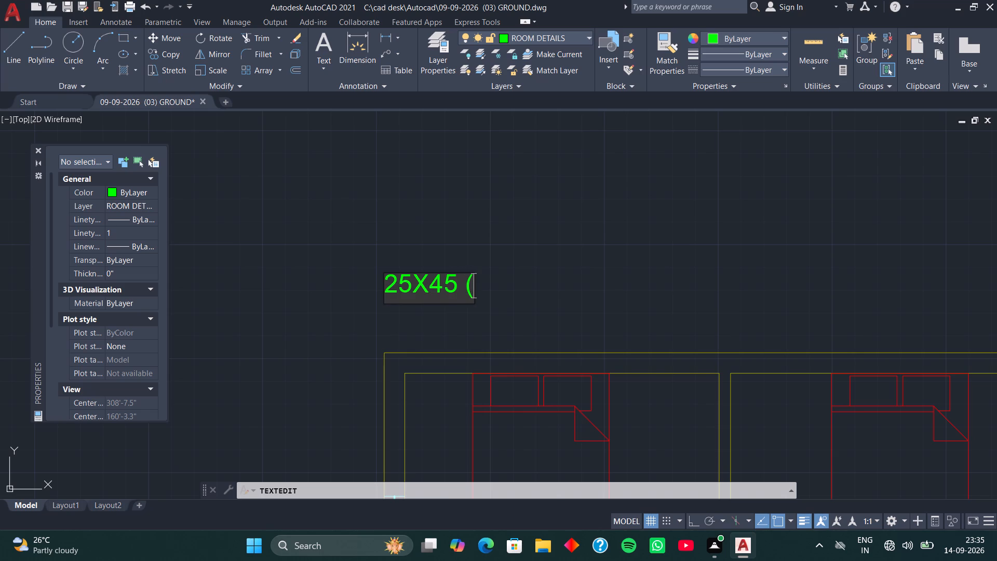
type("1125")
key("space")
type("SQ FT")
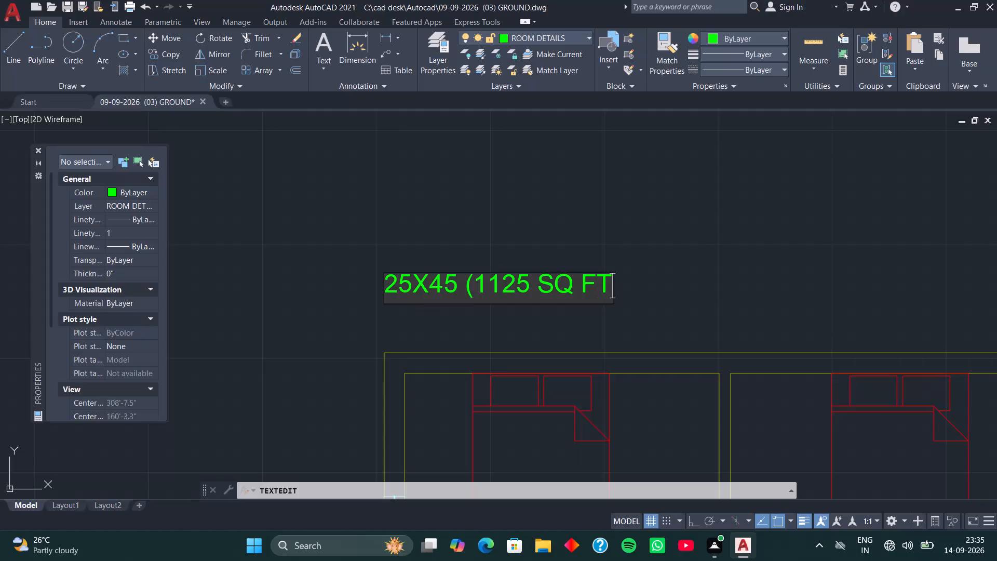
key("shift+parenright")
key("space")
type("HOUSE PLAN")
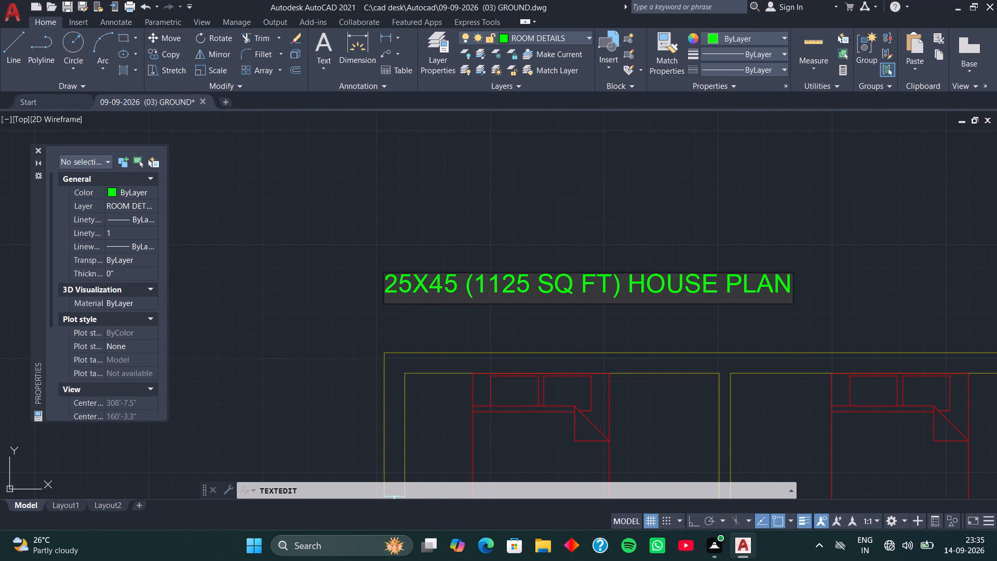
key("minus")
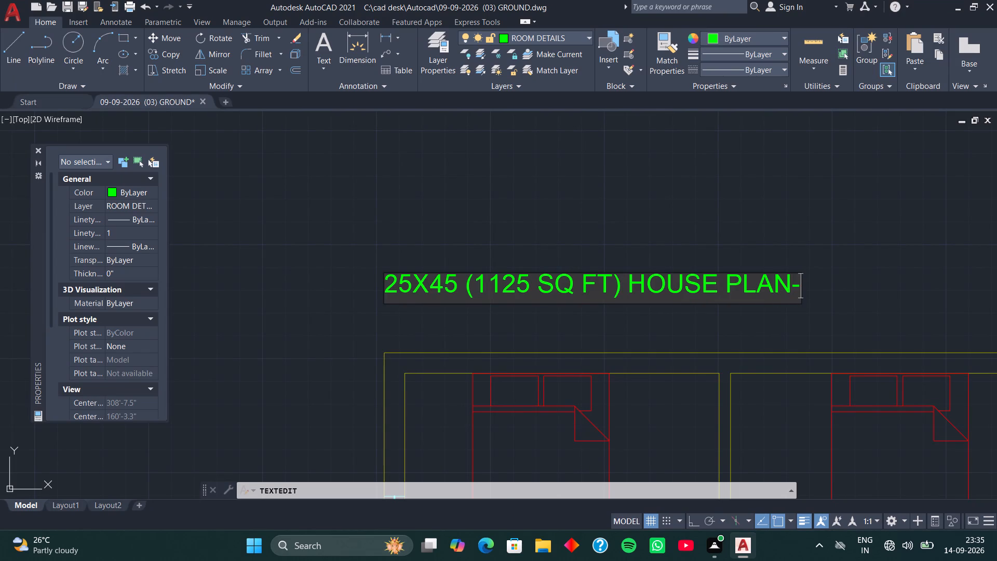
type("SOUT")
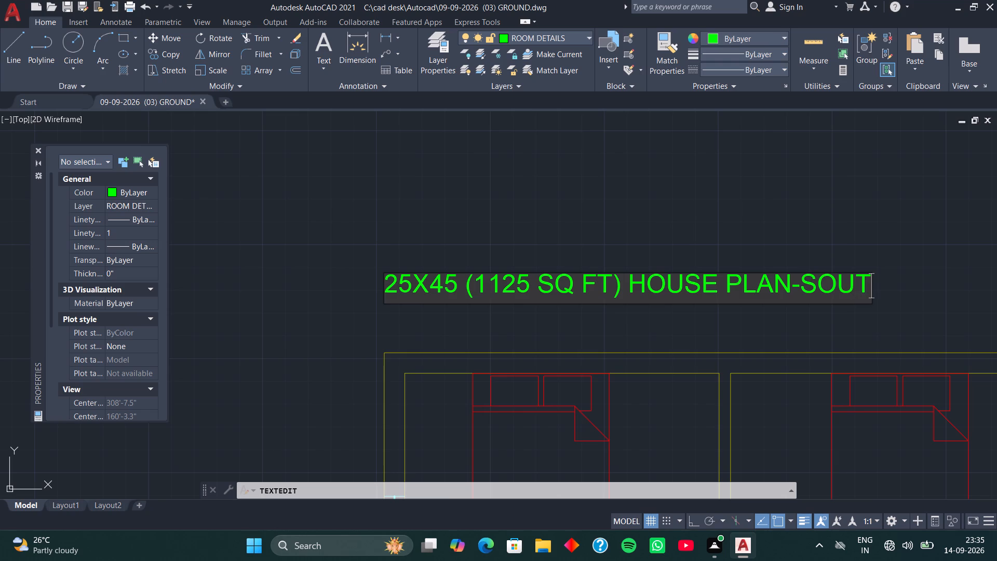
type("H FACE")
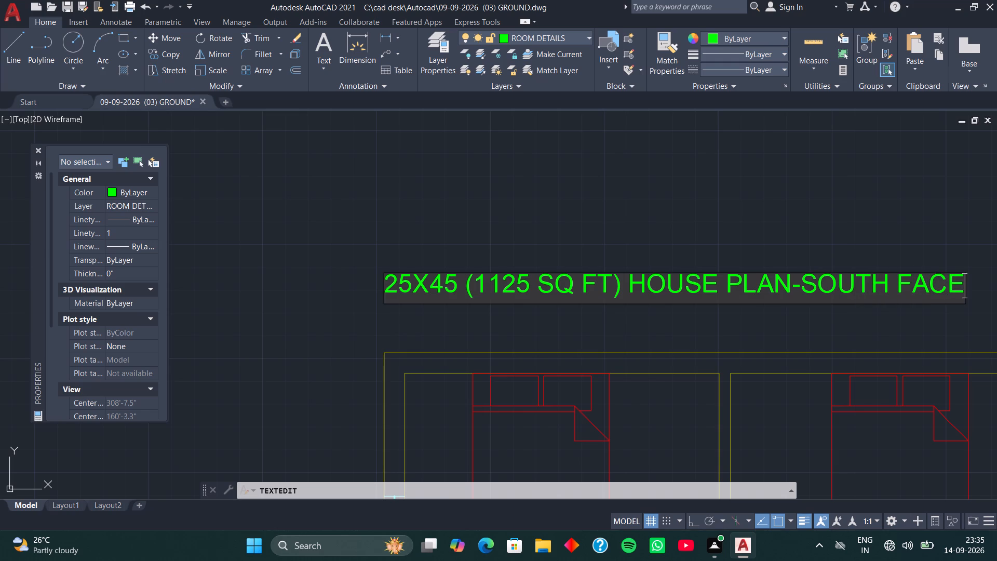
key("space")
type("-")
key("f")
key("p")
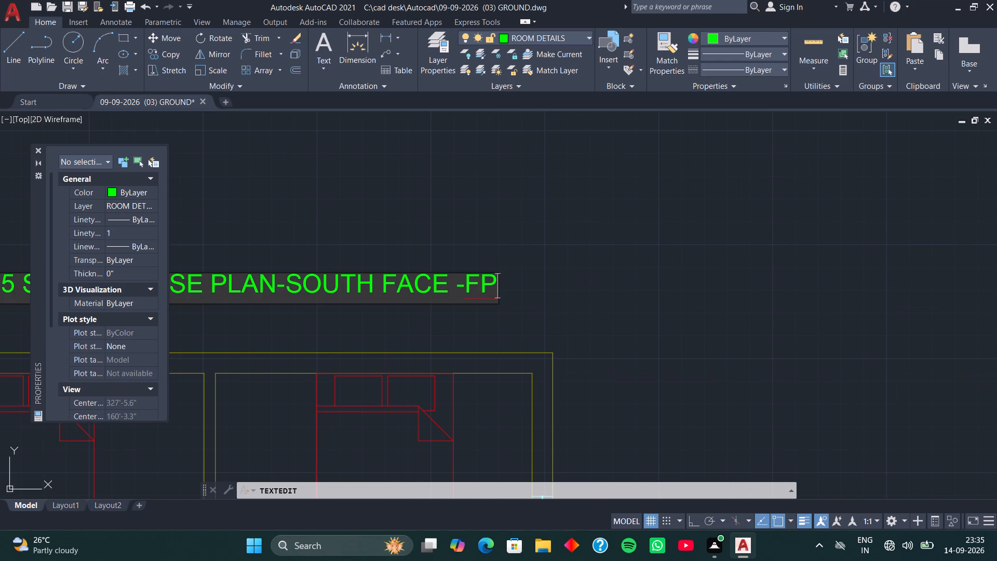
type("1072")
key("Return")
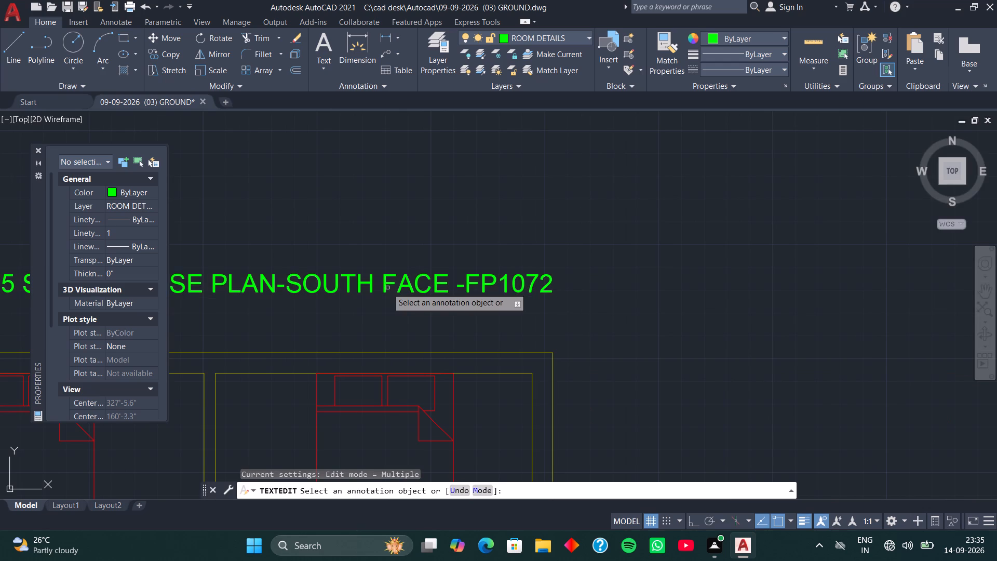
key("space")
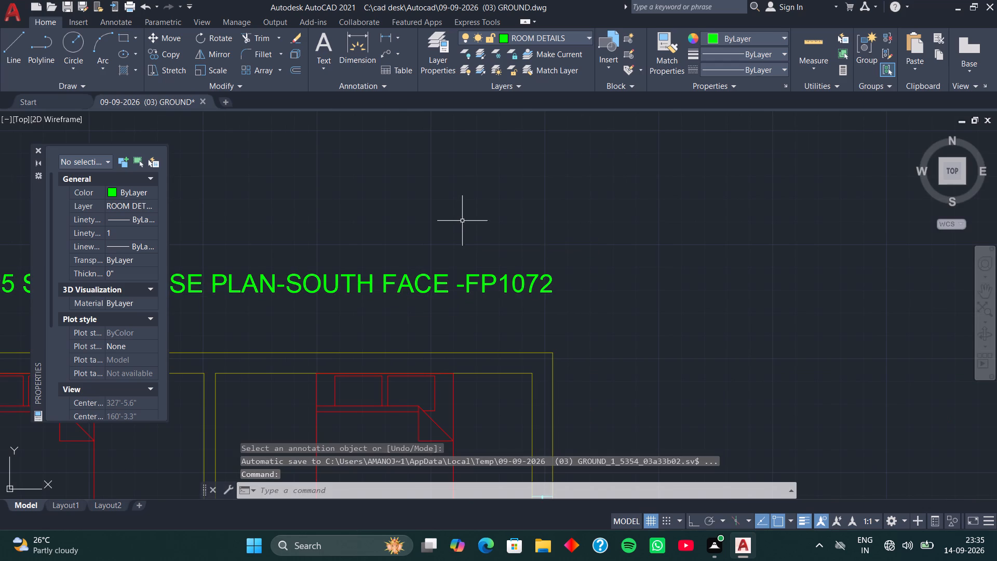
Set the colour of the heading above the plan and the GROUND FLOOR PLAN title below it to Yellow.
scroll(462, 221, "down", 2)
left_click(488, 245)
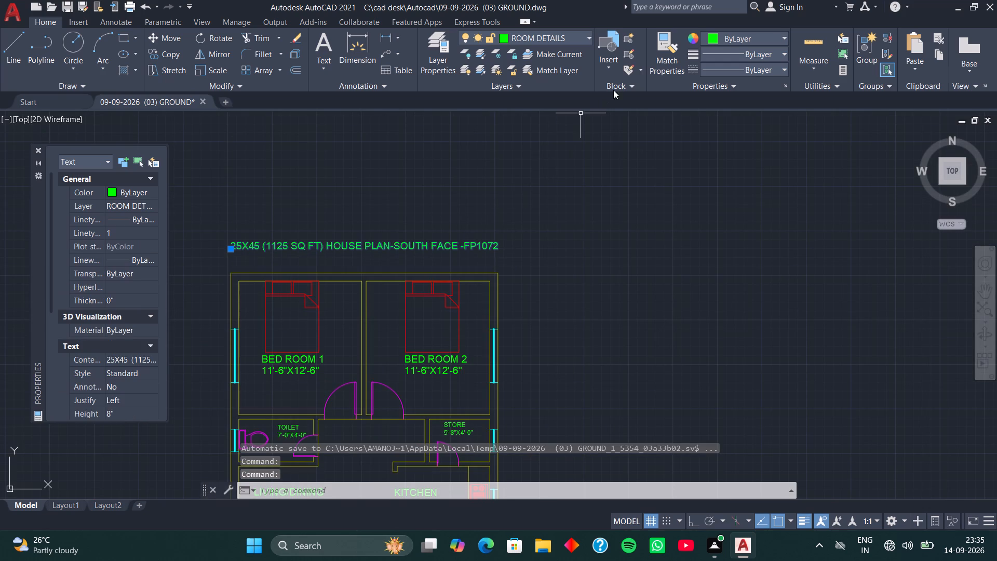
left_click(780, 33)
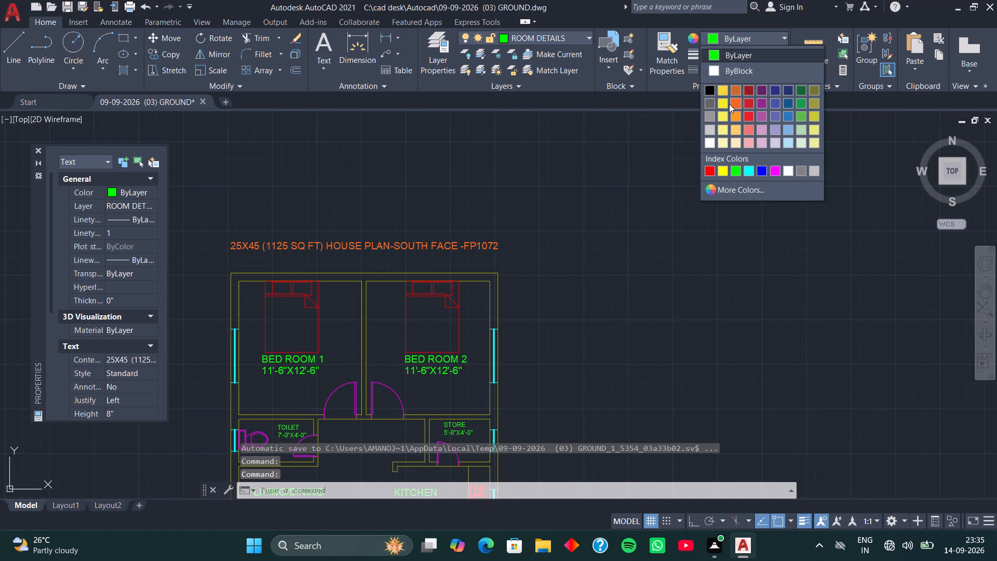
left_click(722, 172)
middle_click_drag(628, 298, 666, 154)
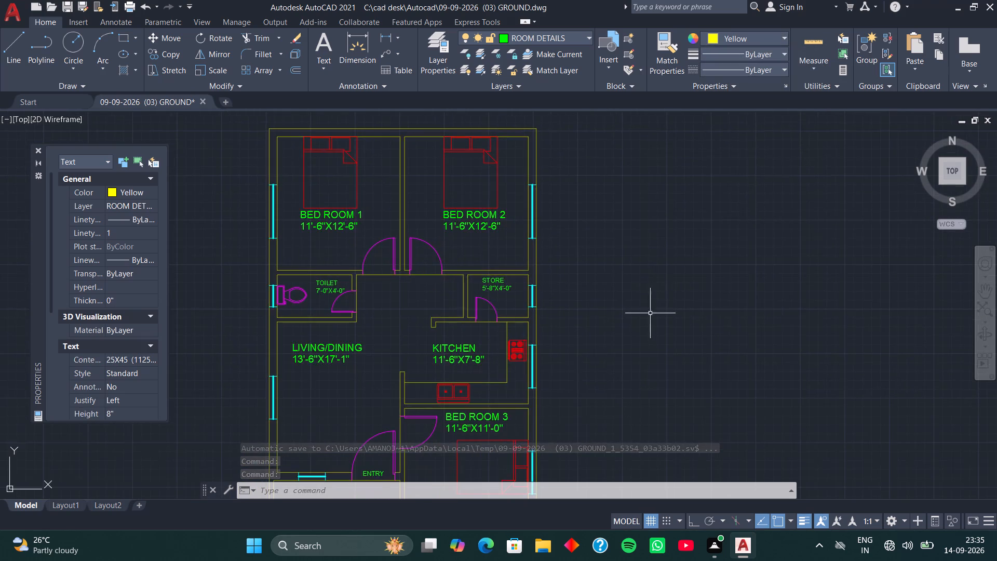
middle_click_drag(650, 313, 649, 155)
middle_click_drag(641, 345, 647, 163)
left_click(443, 281)
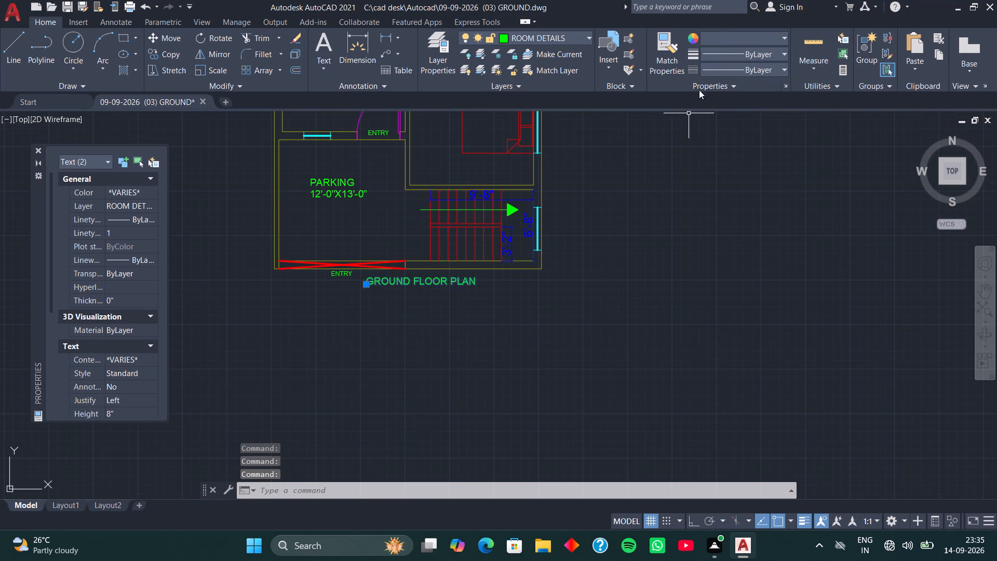
left_click(584, 35)
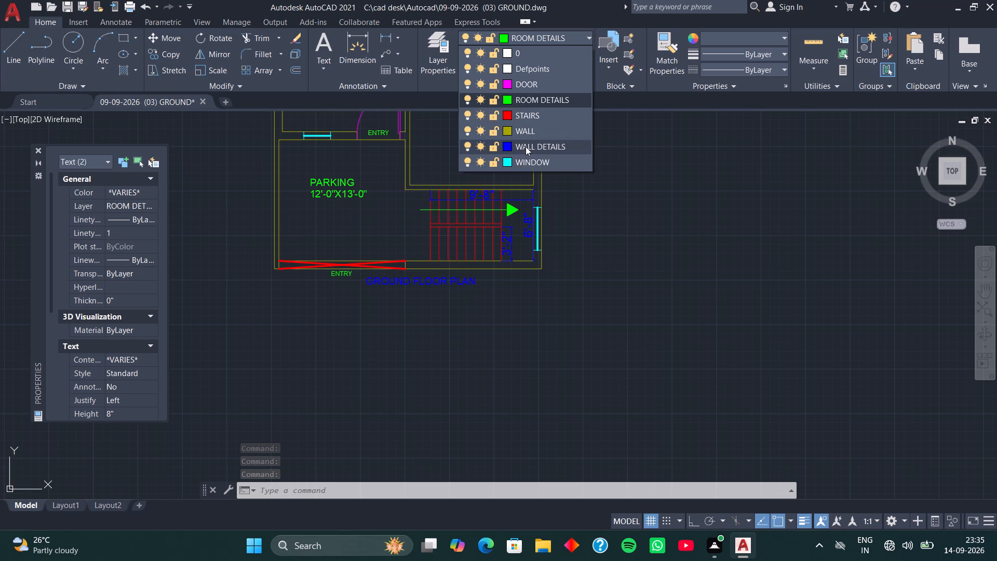
left_click(628, 141)
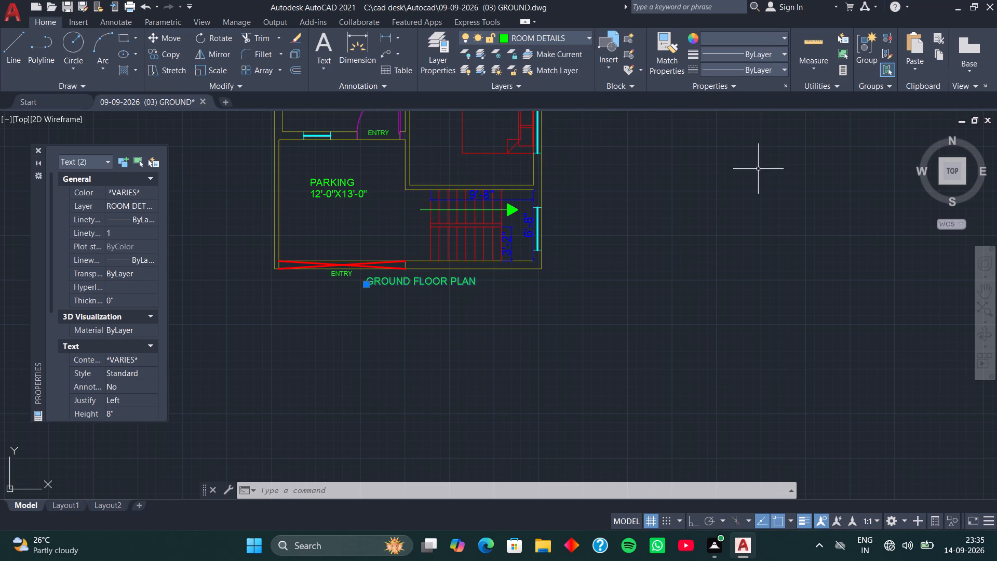
left_click(779, 33)
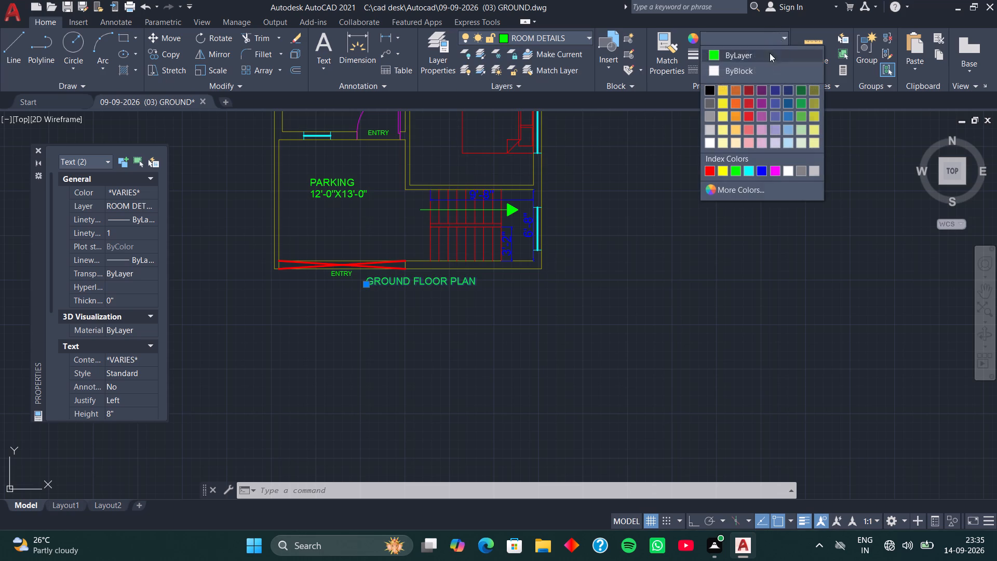
left_click(723, 169)
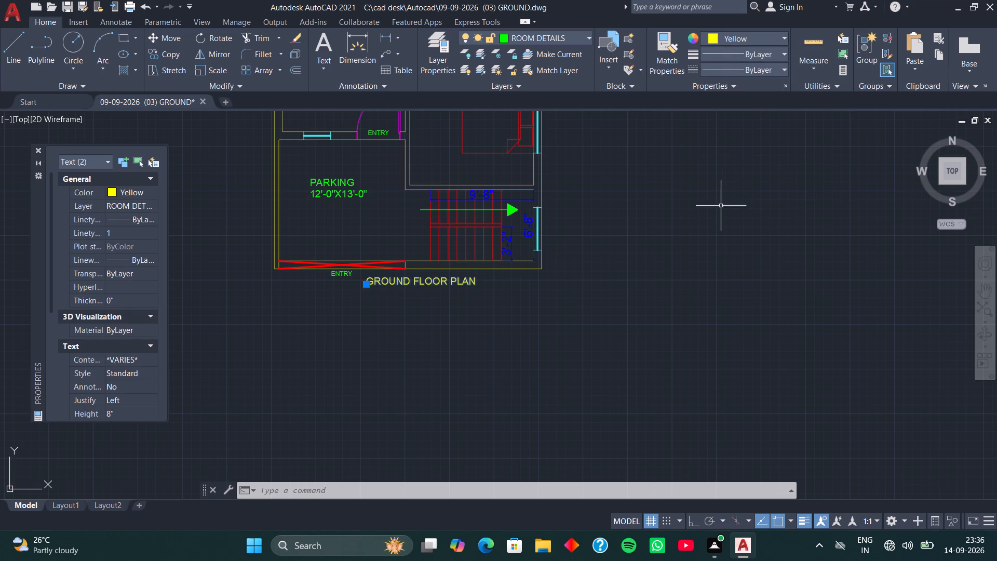
key("Escape")
Make Yellow the current colour and add a linear dimension to the plan's top outer wall, placed just above the wall.
scroll(652, 226, "down", 2)
middle_click_drag(629, 177, 575, 331)
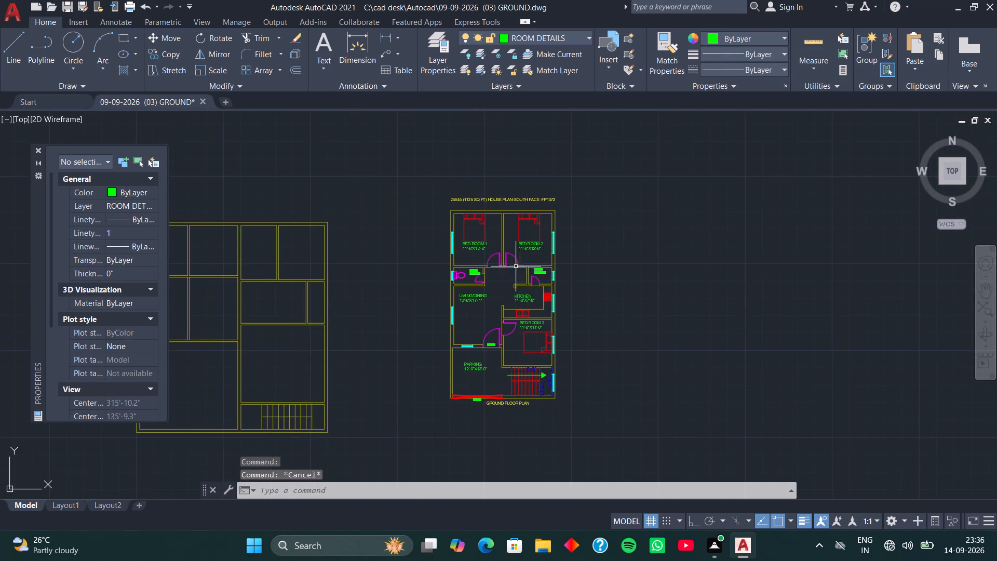
scroll(498, 212, "up", 2)
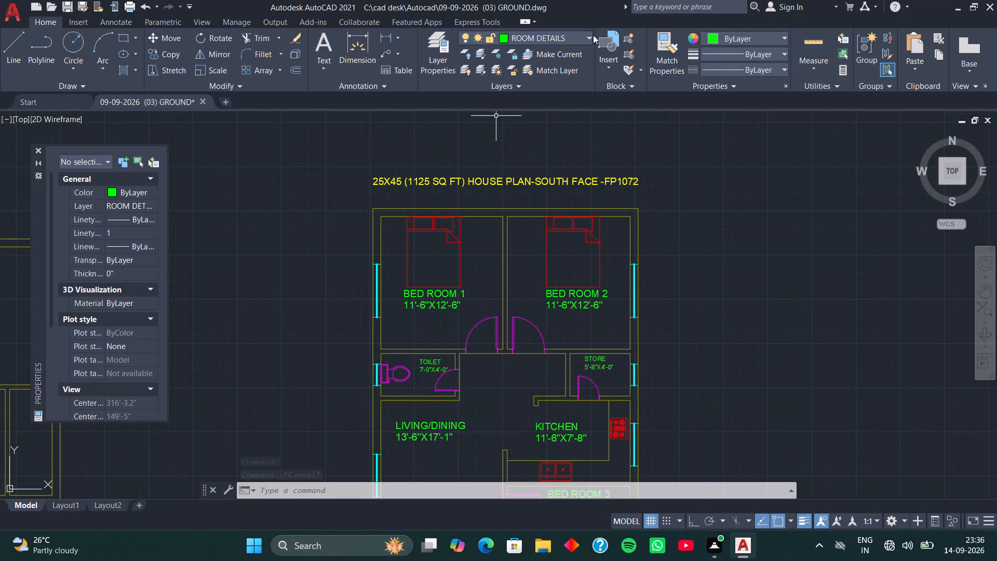
left_click(783, 34)
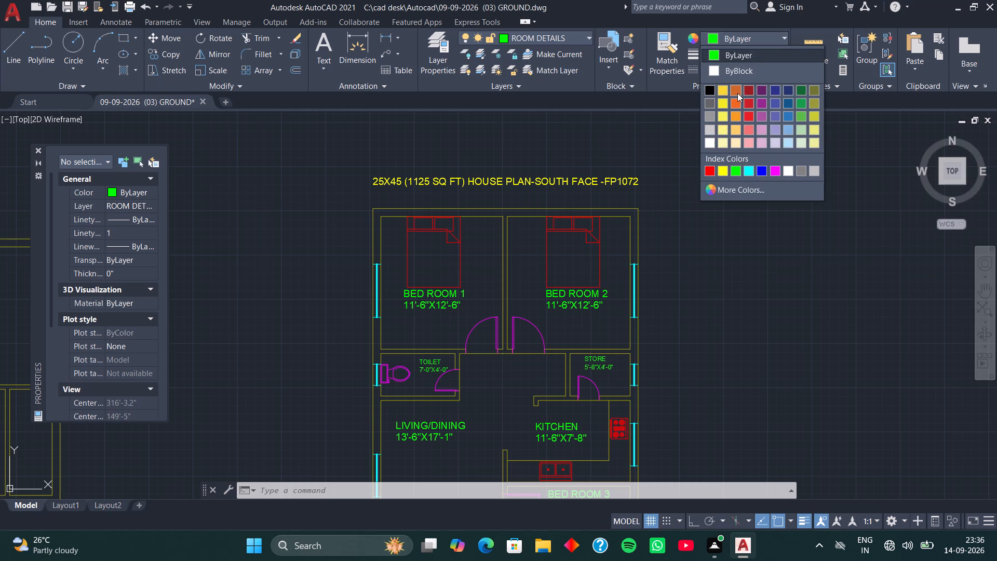
left_click(722, 174)
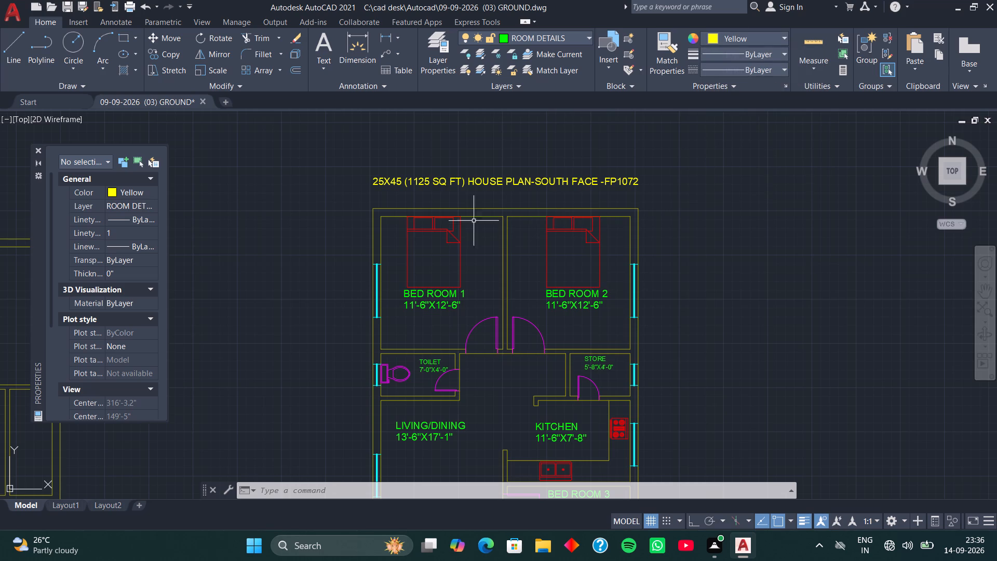
left_click(388, 38)
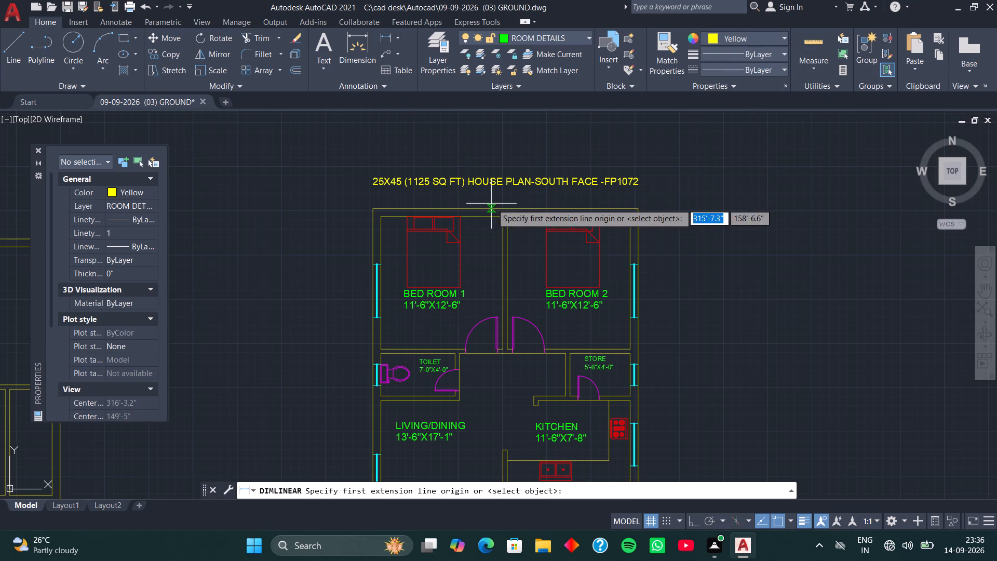
key("space")
left_click(495, 209)
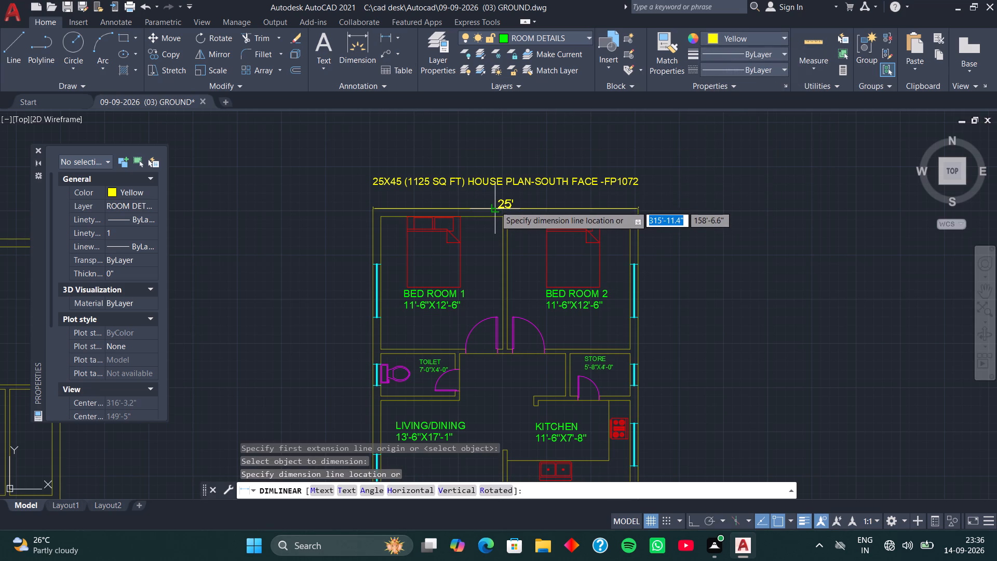
left_click(495, 202)
Add a vertical linear dimension to the plan's right outer wall, placed just outside the wall.
middle_click_drag(581, 229, 528, 169)
scroll(578, 228, "up", 1)
key("space")
key("space")
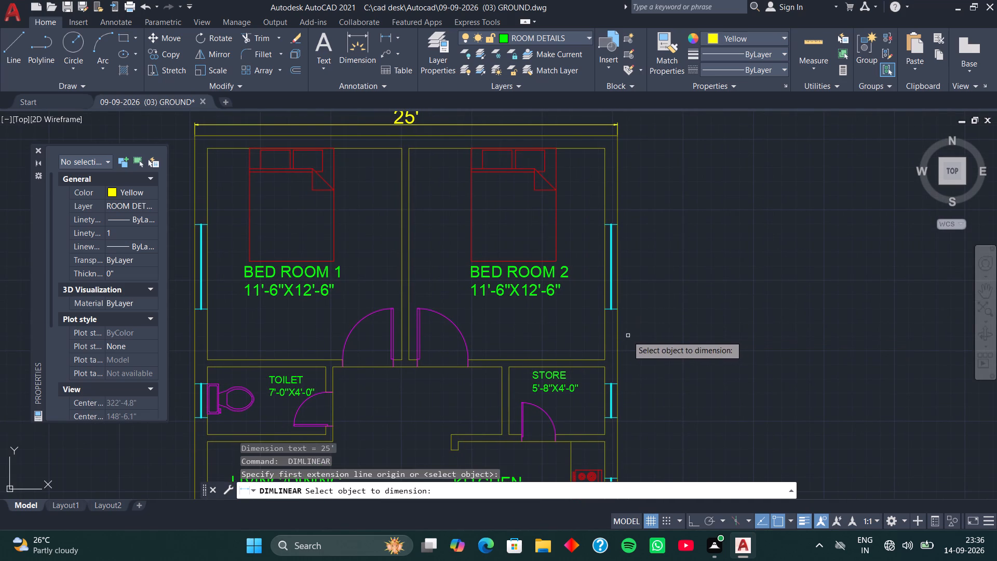
left_click(617, 335)
left_click(626, 335)
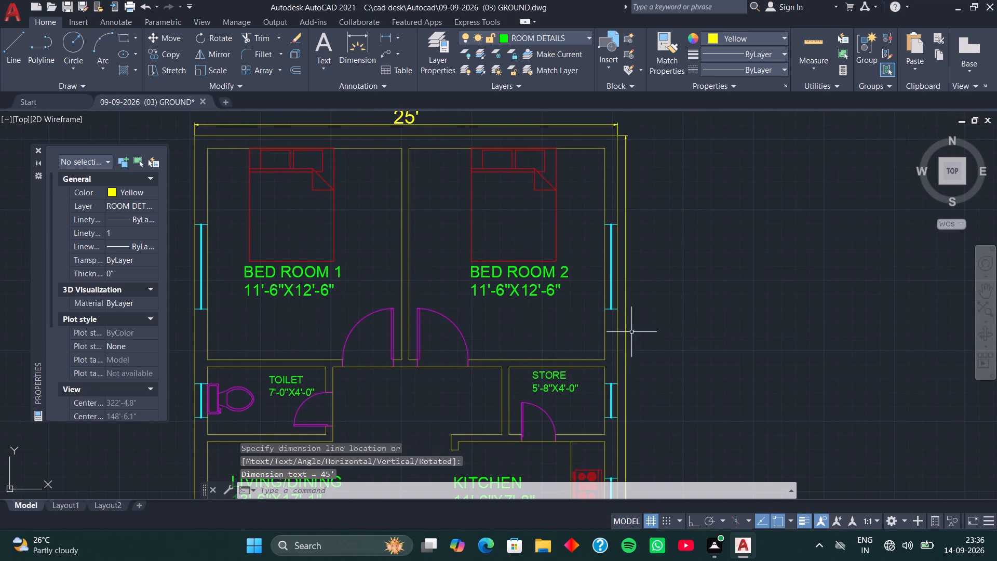
Move the right wall's overall dimension farther outward so its text clears the wall and windows.
scroll(641, 329, "down", 1)
middle_click_drag(644, 331, 607, 177)
scroll(606, 253, "up", 2)
left_click(575, 300)
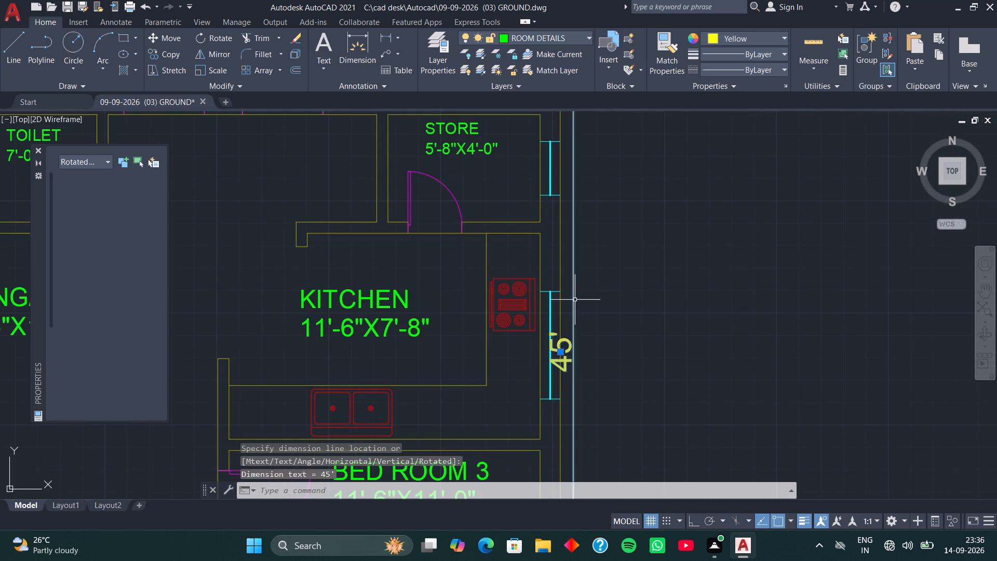
left_click(563, 353)
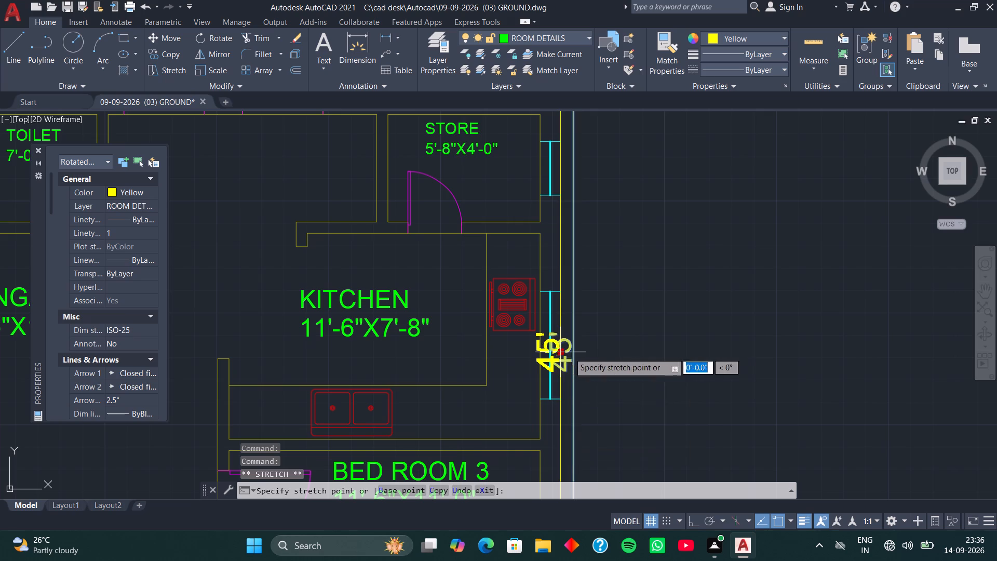
left_click(601, 351)
scroll(664, 309, "down", 2)
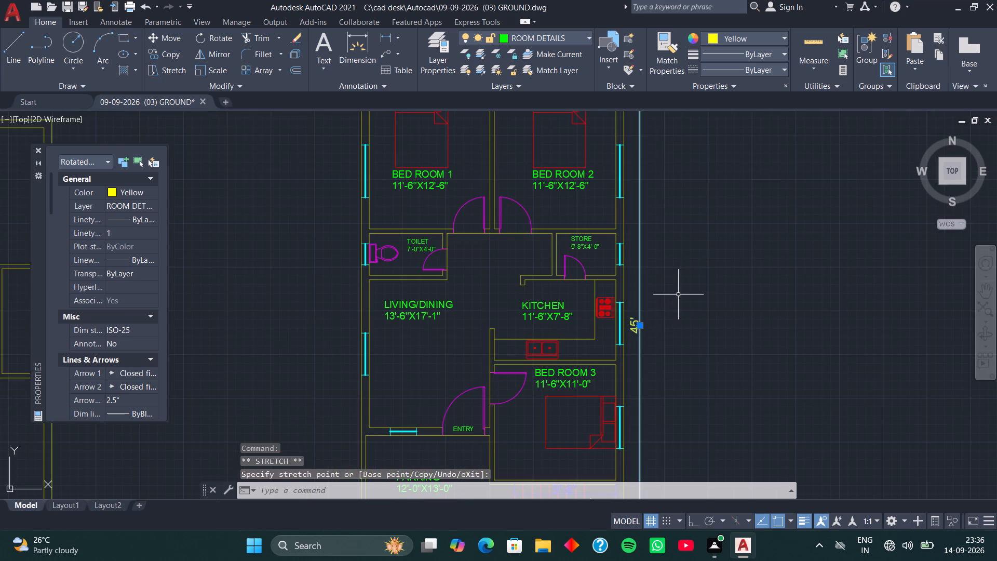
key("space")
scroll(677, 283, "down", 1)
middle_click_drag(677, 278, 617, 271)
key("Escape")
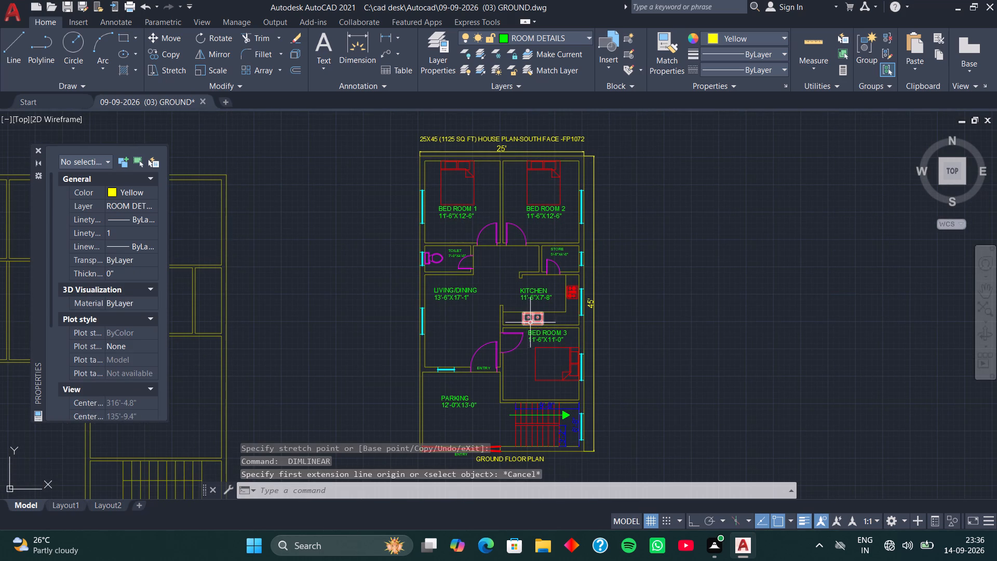
Hatch the top outer wall and the wall between bedrooms 1 and 2 with the Solid pattern in black (0,0,0).
middle_click_drag(509, 309, 453, 327)
middle_click_drag(455, 298, 452, 299)
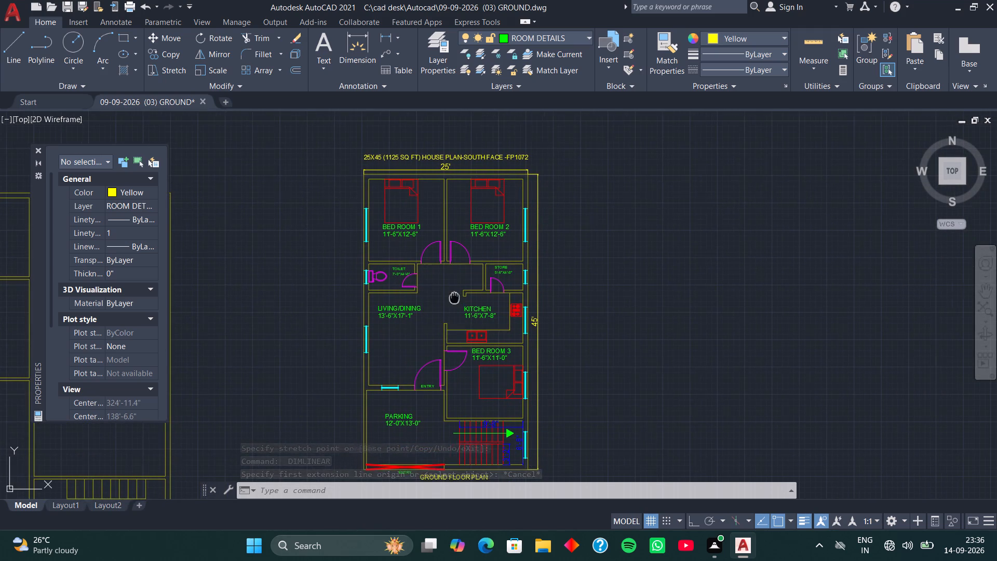
middle_click_drag(452, 299, 377, 319)
scroll(373, 229, "up", 2)
middle_click_drag(376, 217, 429, 274)
key("h")
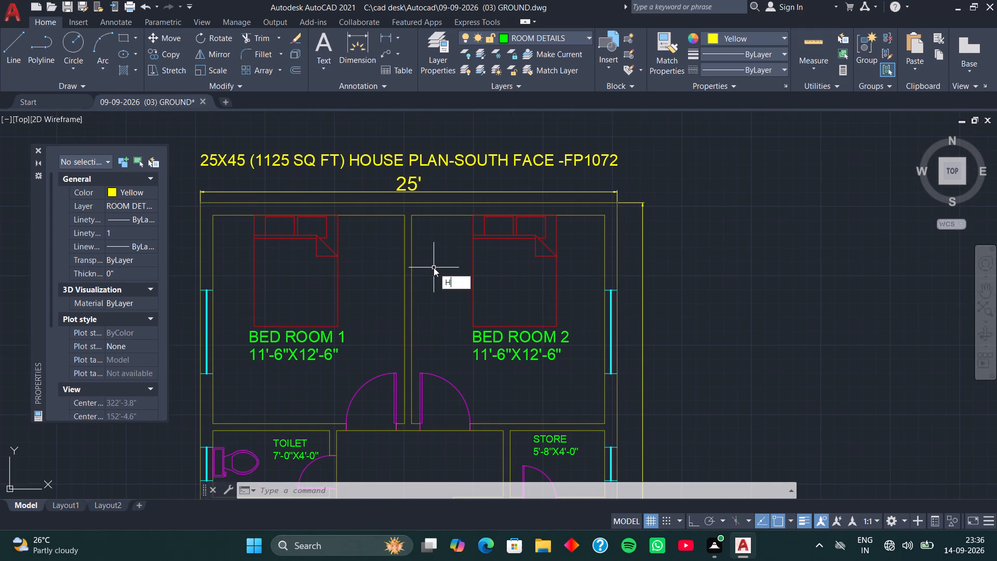
key("space")
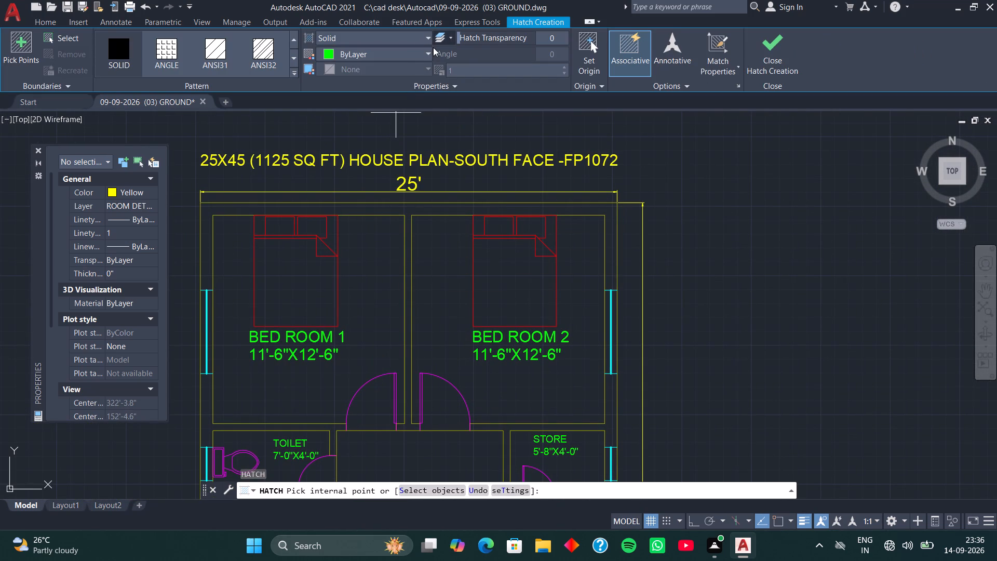
left_click(424, 51)
left_click(324, 123)
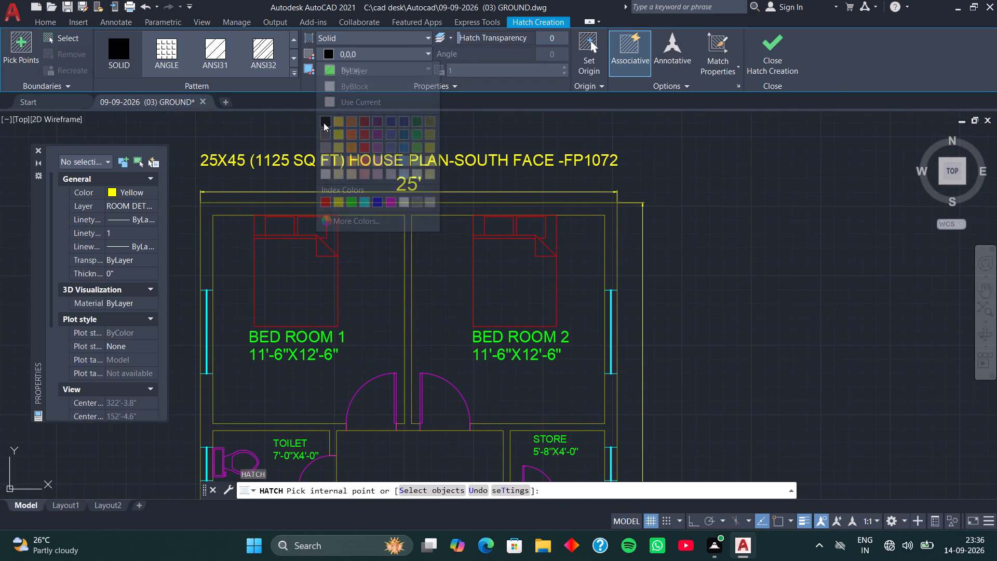
left_click(343, 200)
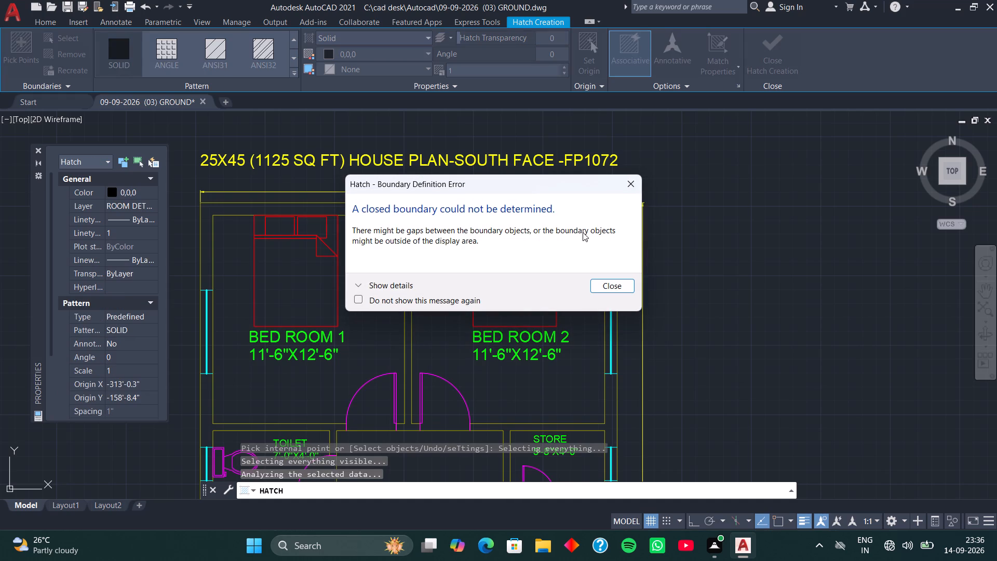
left_click(626, 183)
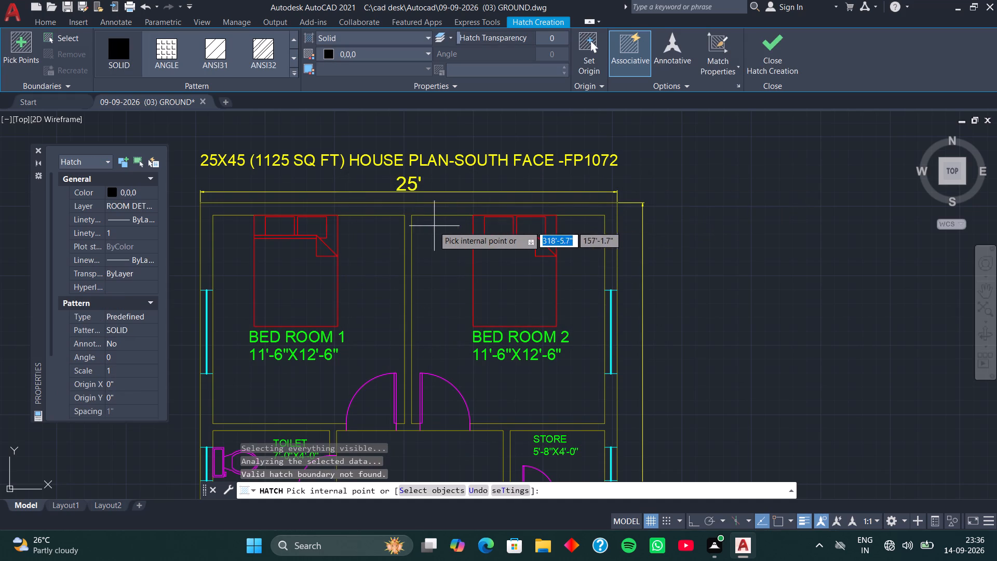
left_click(422, 211)
key("space")
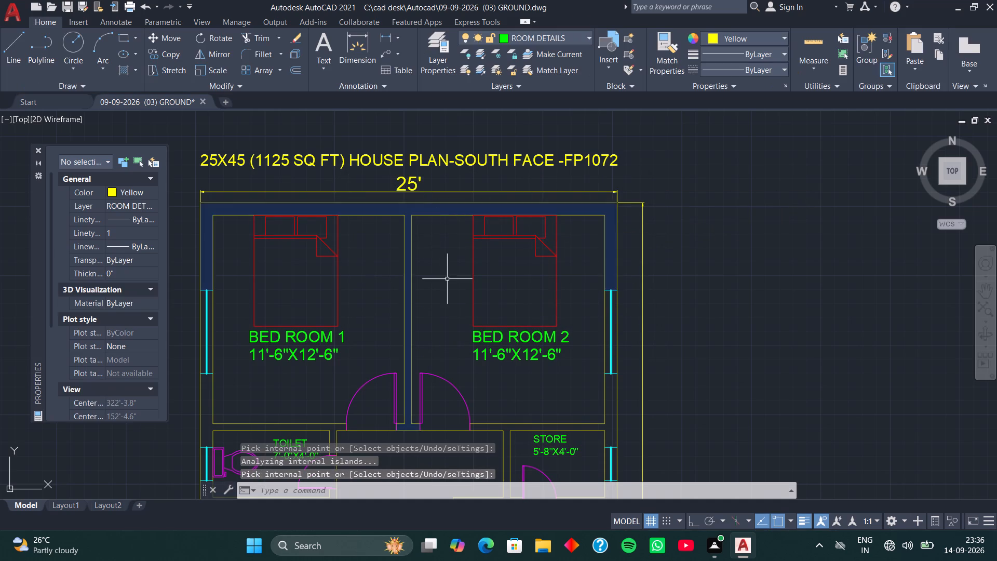
Fill the right outer wall sections above and below the store window and the connected store walls with solid black hatch.
middle_click_drag(437, 277, 434, 173)
key("space")
left_click(606, 312)
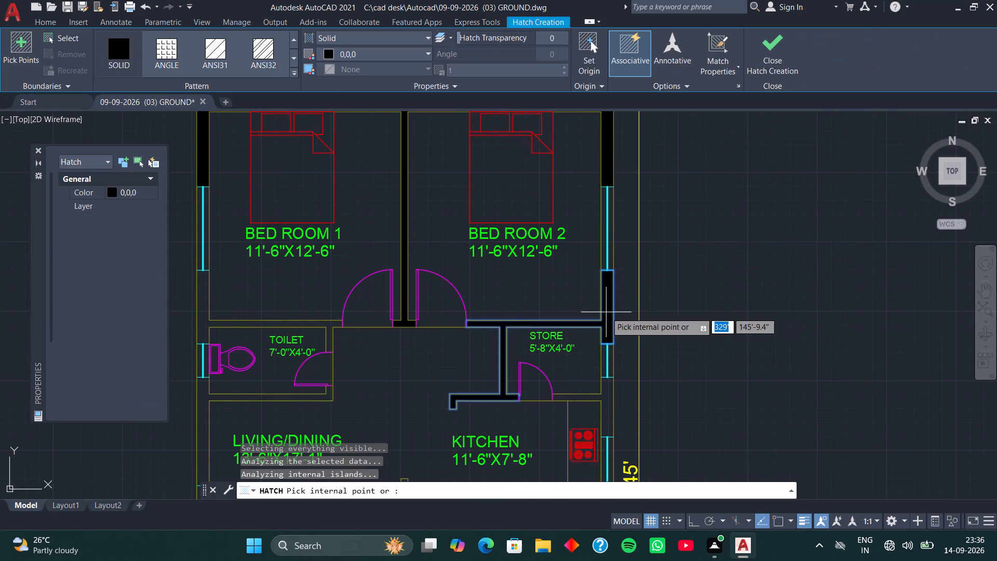
key("space")
middle_click_drag(623, 348, 630, 162)
key("space")
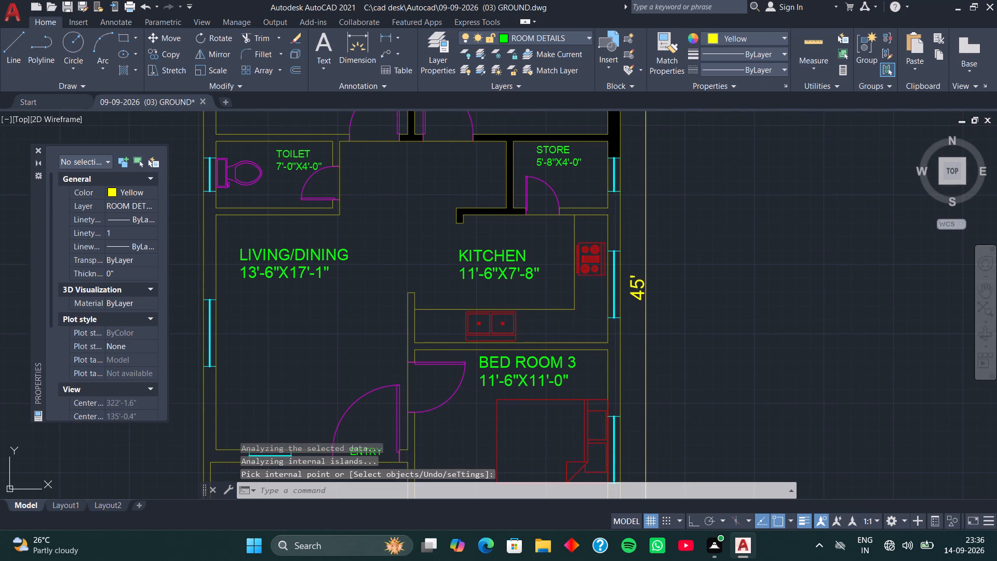
left_click(615, 216)
key("space")
Fill the kitchen–bedroom 3 partition, the outer wall sections around the bedroom 3 window and bedroom 3's lower wall with solid black hatch.
middle_click_drag(643, 283, 625, 119)
key("space")
left_click(599, 203)
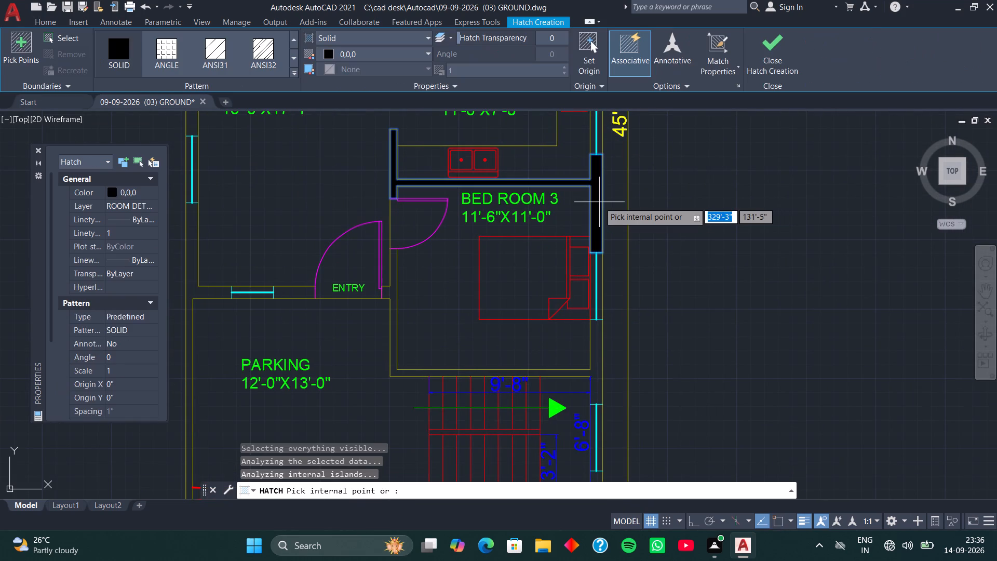
key("space")
key("space")
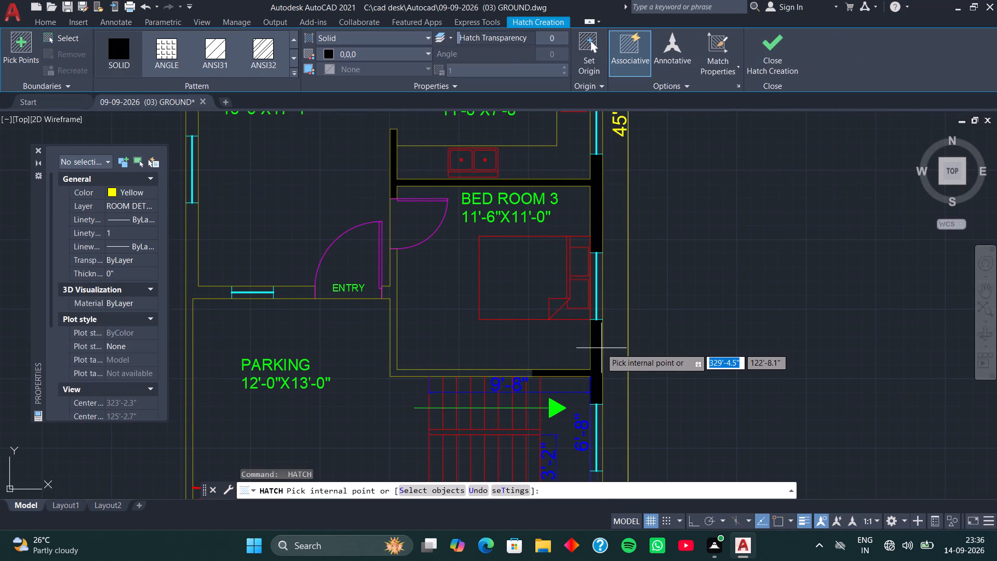
left_click(600, 348)
key("space")
Fill the bottom outer wall beside the staircase, up to the plan's lower right corner, with solid black hatch.
middle_click_drag(614, 350, 659, 161)
scroll(614, 341, "up", 1)
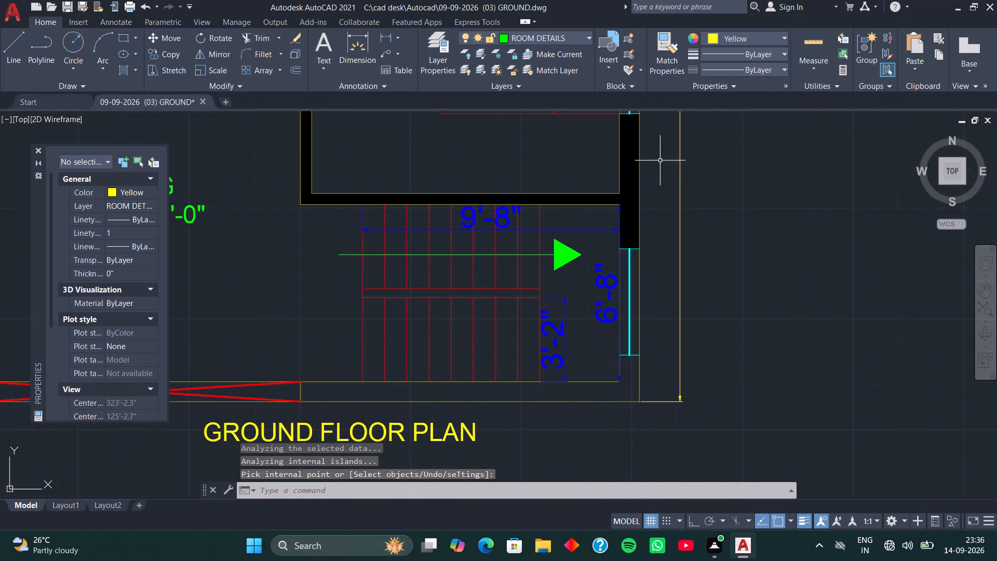
middle_click_drag(653, 268, 667, 198)
key("space")
left_click(639, 312)
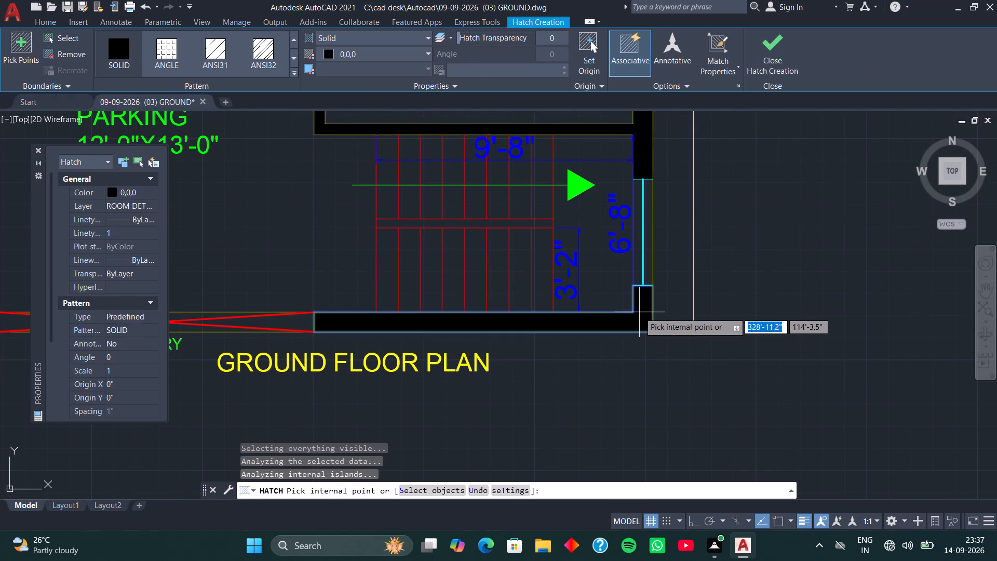
key("space")
Fill the living/parking wall on both sides of its window and the connected left outer wall with solid black hatch.
middle_click_drag(368, 234, 716, 368)
middle_click_drag(582, 306, 626, 366)
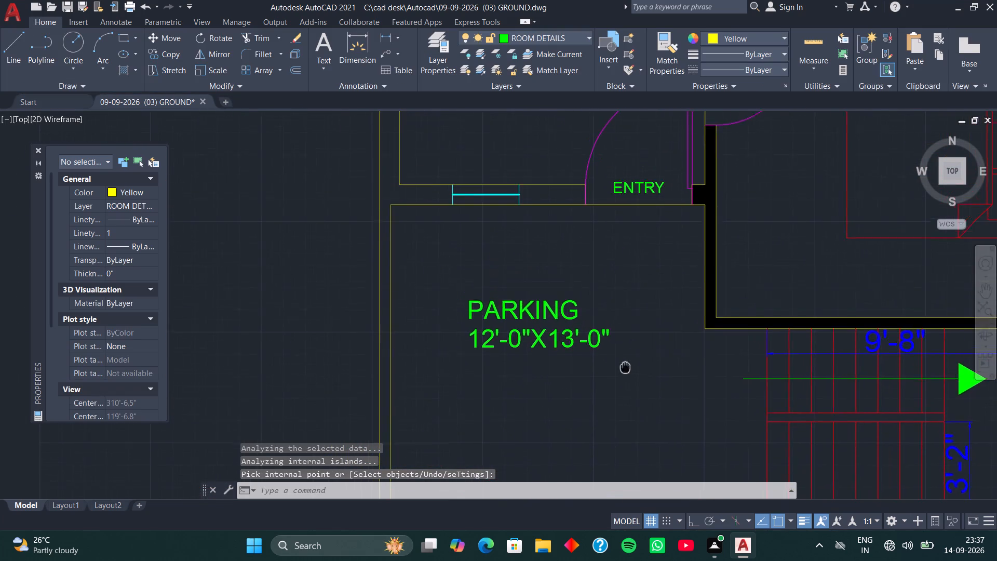
middle_click_drag(626, 366, 626, 364)
middle_click_drag(583, 231, 636, 247)
key("space")
left_click(606, 212)
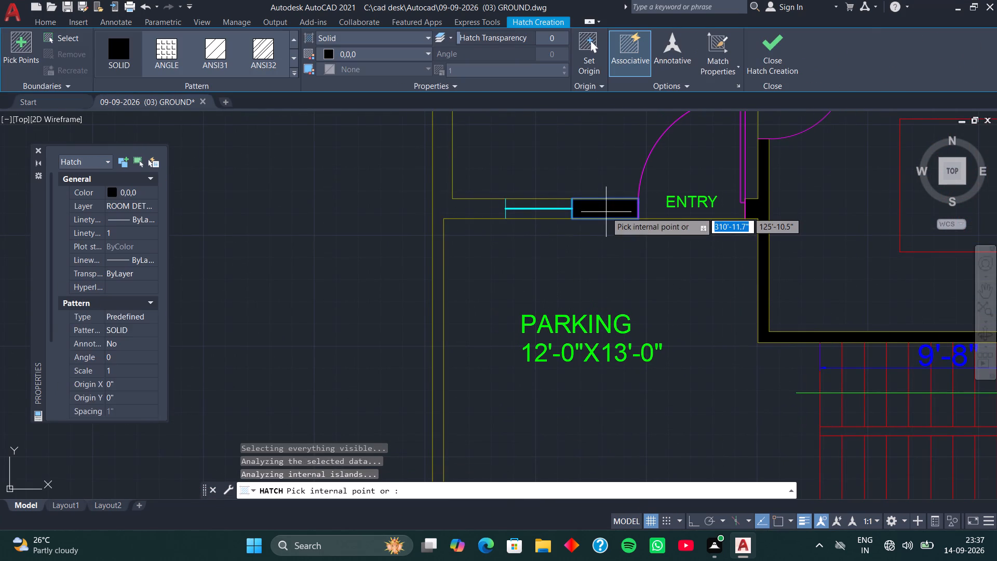
key("space")
key("space")
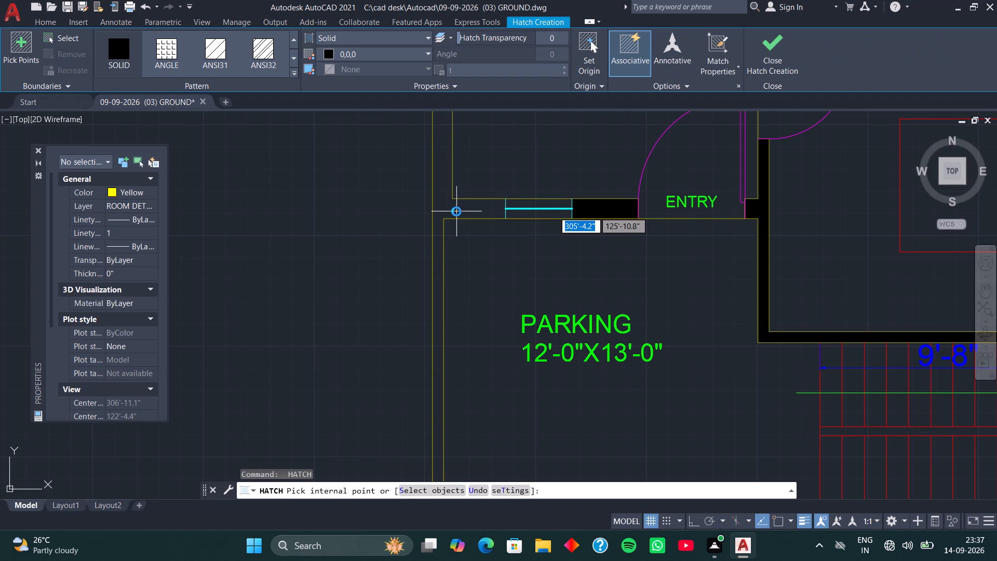
left_click(456, 211)
key("space")
Fill the left outer wall sections above and below the toilet window and the connected toilet walls with solid black hatch.
scroll(476, 189, "down", 2)
middle_click_drag(489, 167, 496, 305)
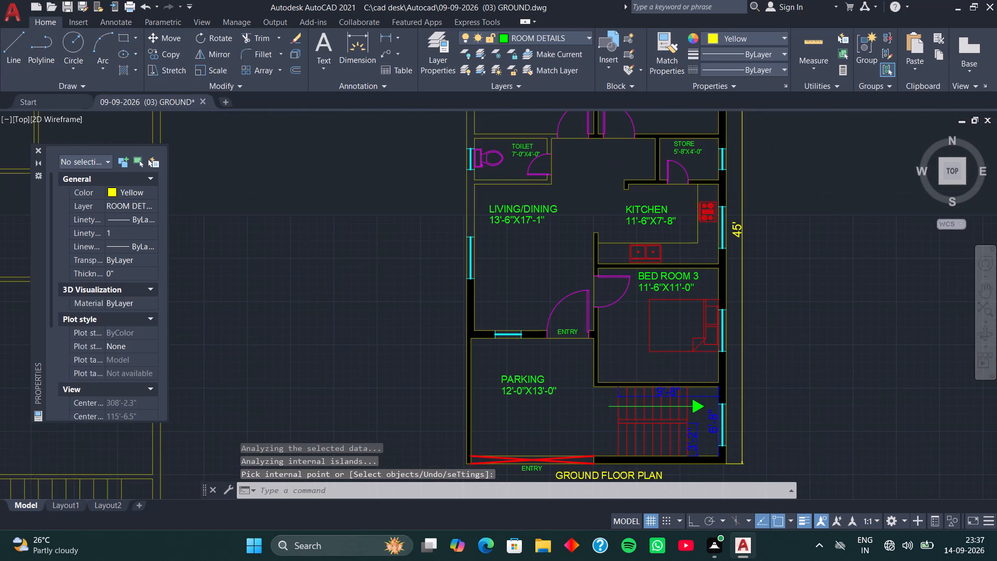
middle_click_drag(464, 187, 467, 231)
scroll(468, 230, "up", 2)
key("space")
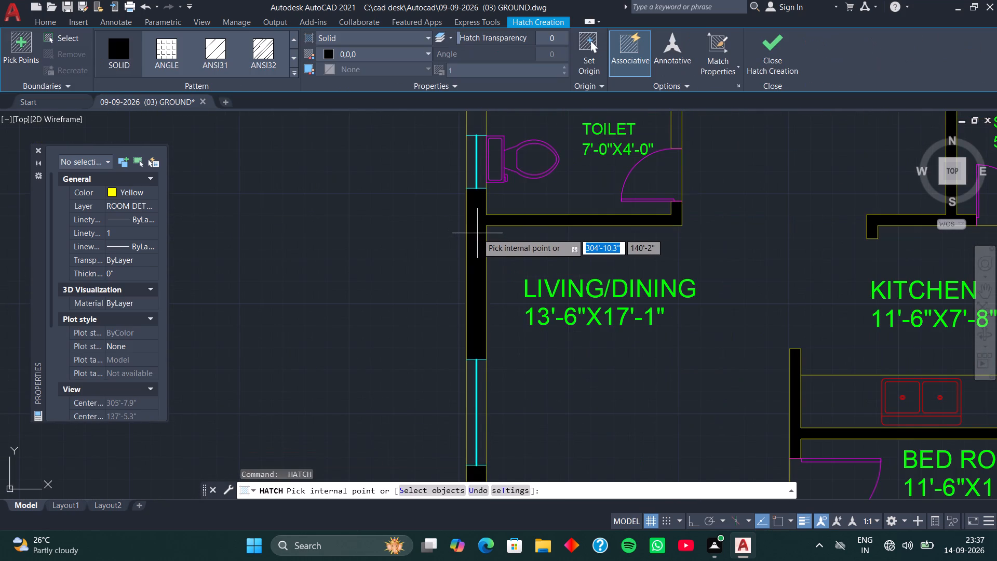
left_click(477, 233)
key("space")
middle_click_drag(536, 178, 535, 332)
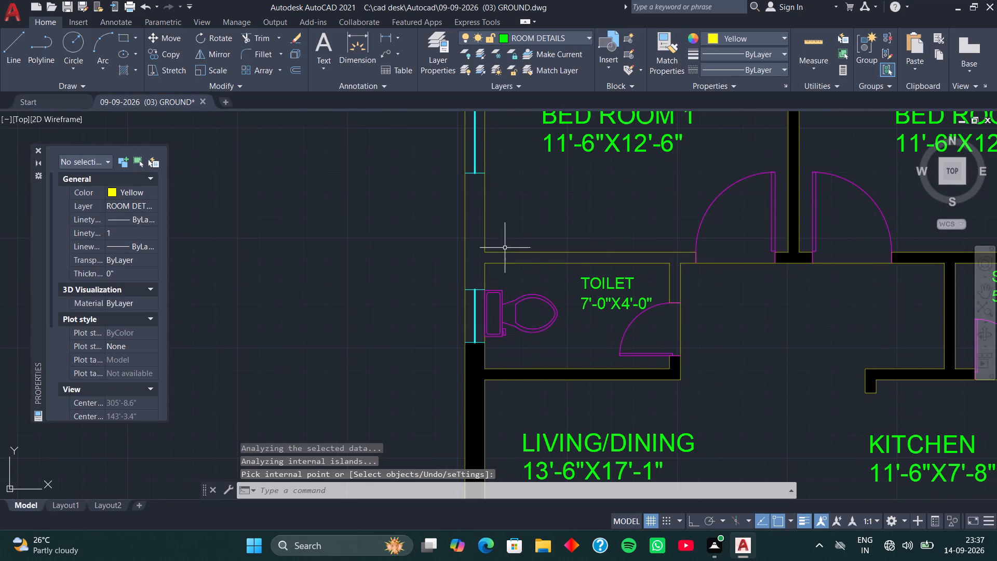
key("space")
left_click(479, 256)
key("space")
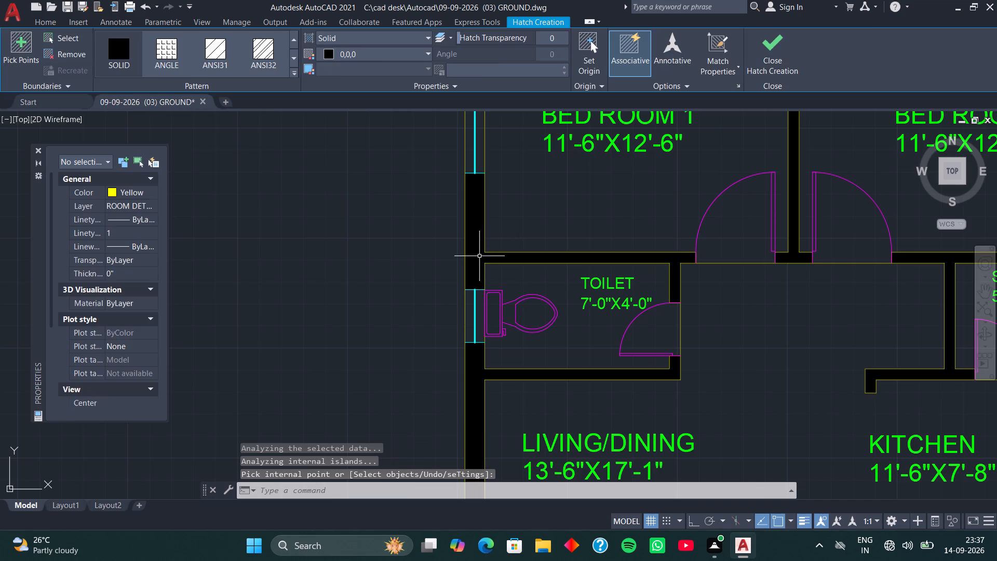
Check the wall hatching from the bedrooms down to the parking area for unfilled sections.
scroll(499, 232, "down", 1)
middle_click_drag(511, 204, 517, 357)
middle_click_drag(549, 344, 542, 331)
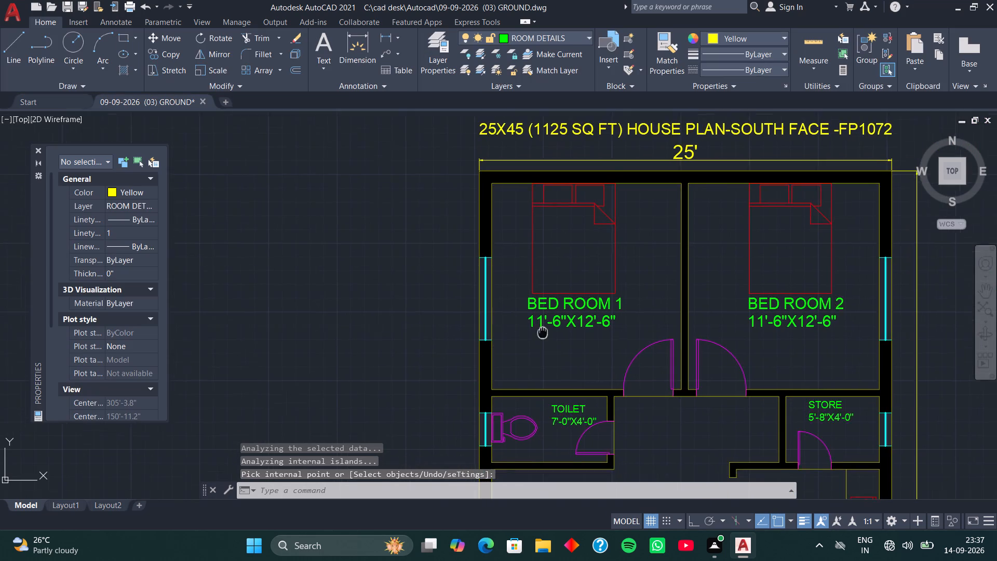
middle_click_drag(542, 331, 501, 232)
middle_click_drag(580, 350, 518, 263)
scroll(586, 286, "down", 2)
middle_click_drag(558, 318, 527, 264)
scroll(583, 341, "up", 2)
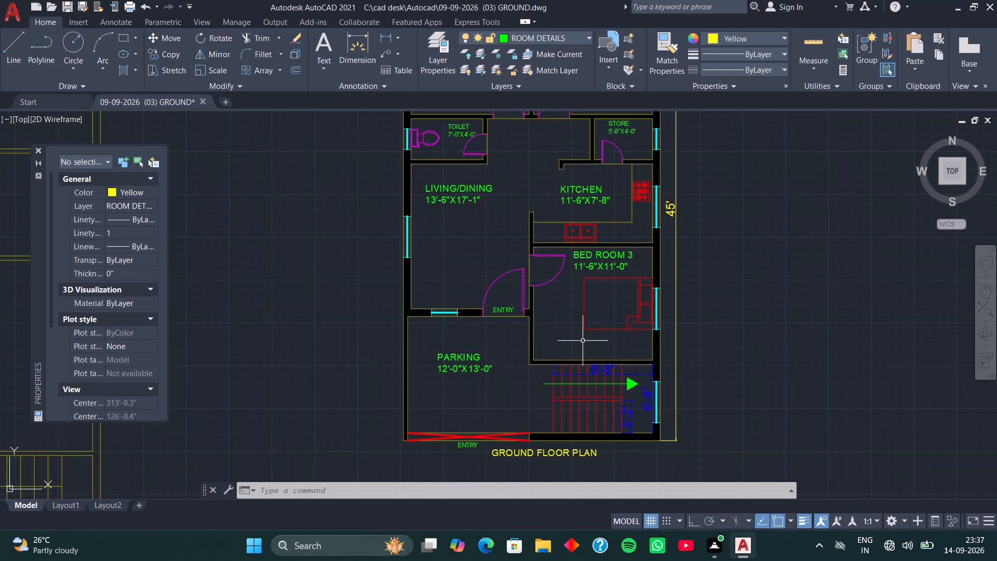
scroll(579, 340, "down", 1)
middle_click_drag(571, 344, 614, 349)
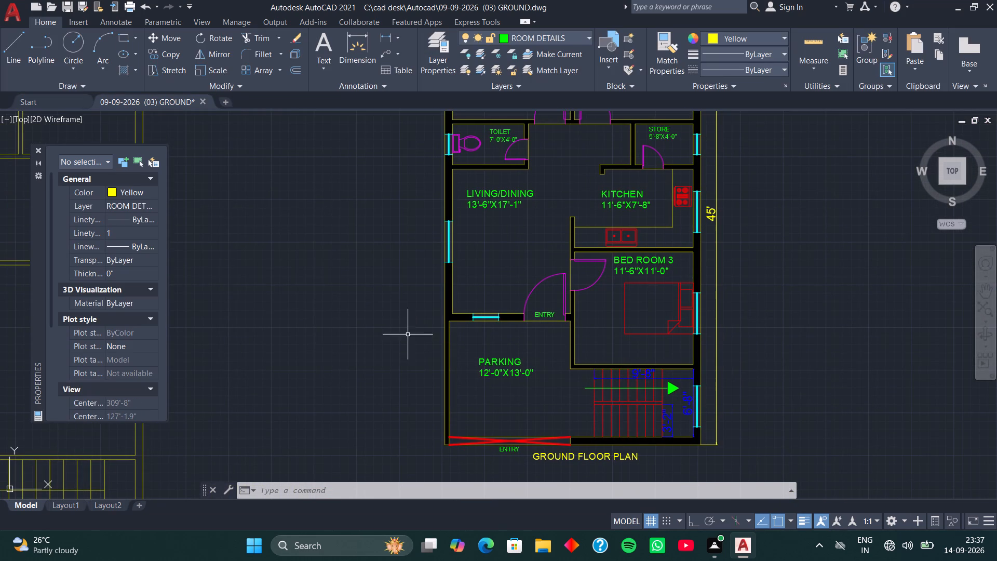
Delete the separate unfurnished wall layout to the left of the ground floor plan.
scroll(405, 328, "down", 2)
middle_click_drag(401, 317, 342, 312)
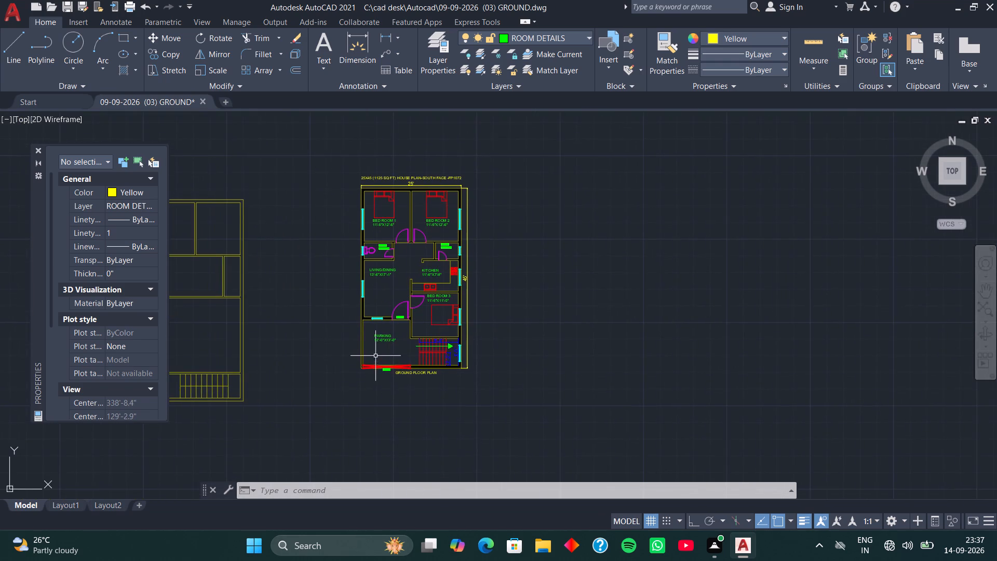
middle_click_drag(369, 358, 403, 337)
middle_click_drag(392, 319, 443, 313)
left_click_drag(359, 143, 365, 153)
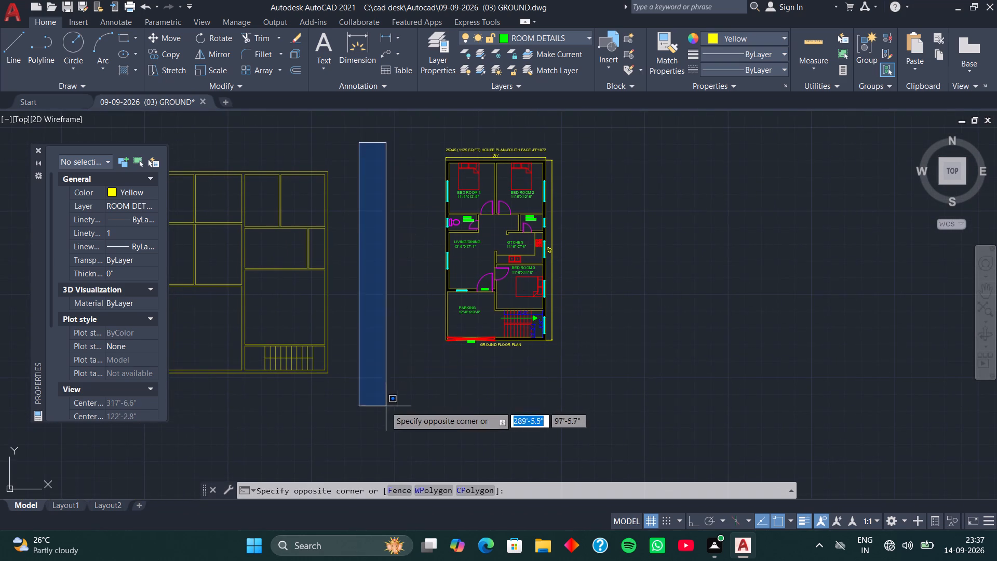
middle_click_drag(375, 413, 538, 372)
left_click(285, 362)
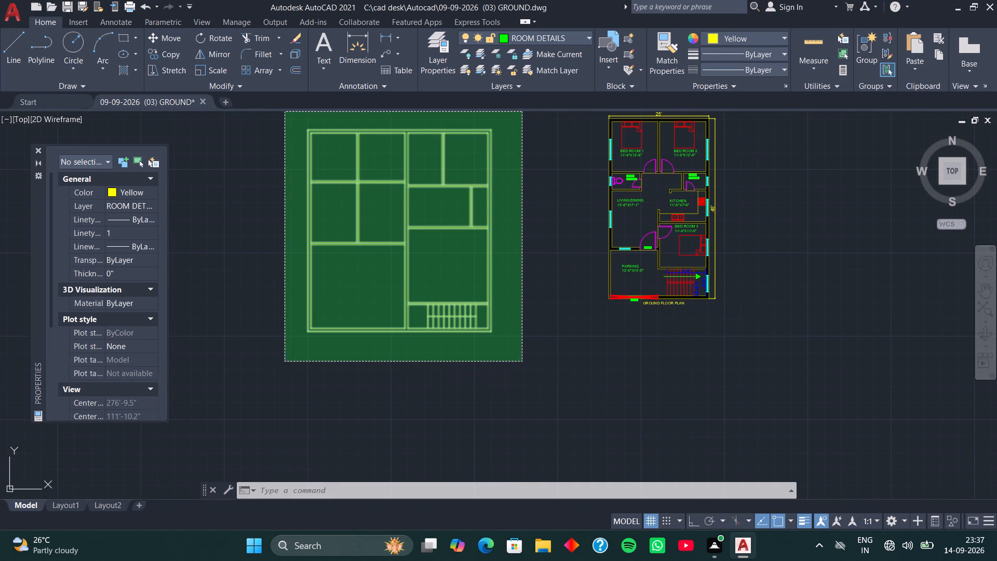
key("Delete")
Review the whole ground floor plan, examining the bedrooms, staircase dimensions, parking, living area and kitchen.
middle_click_drag(521, 327, 445, 359)
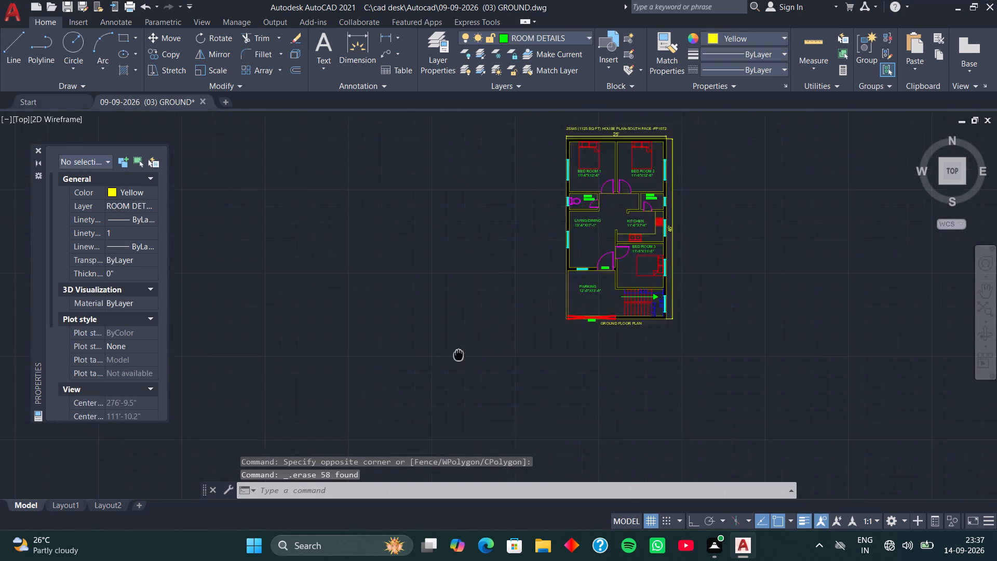
middle_click_drag(445, 359, 237, 420)
scroll(335, 333, "up", 2)
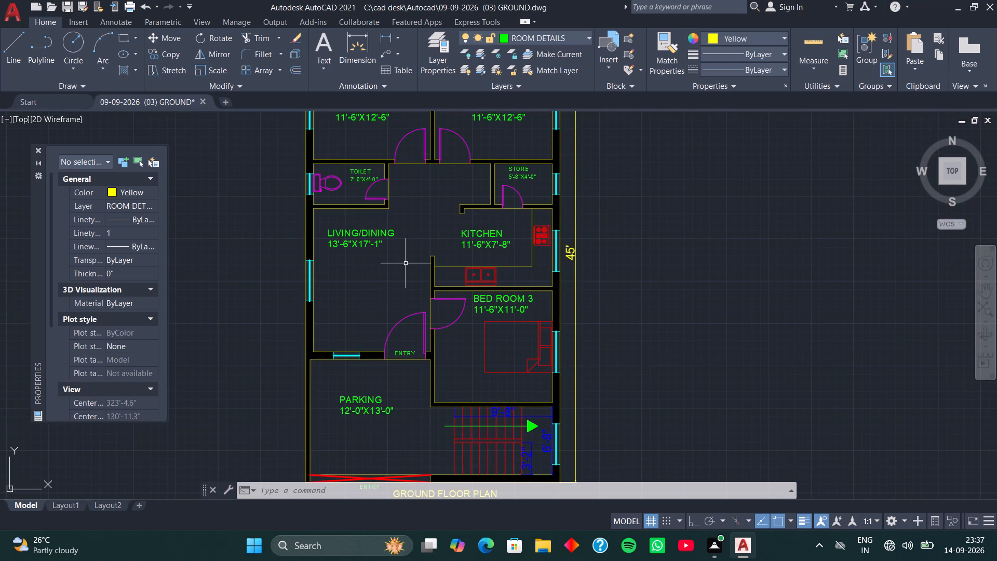
scroll(446, 188, "down", 1)
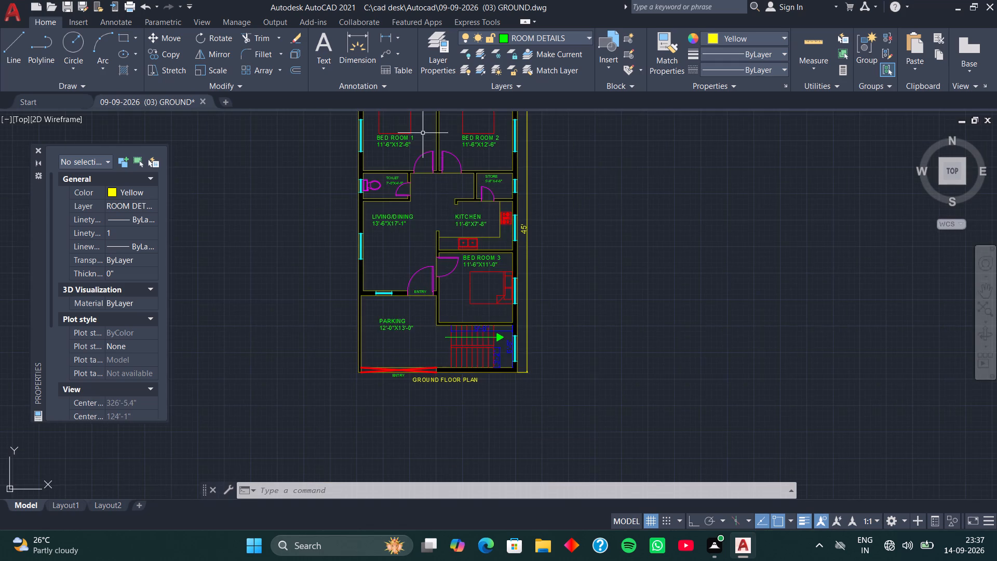
middle_click_drag(422, 135, 459, 253)
scroll(430, 220, "up", 3)
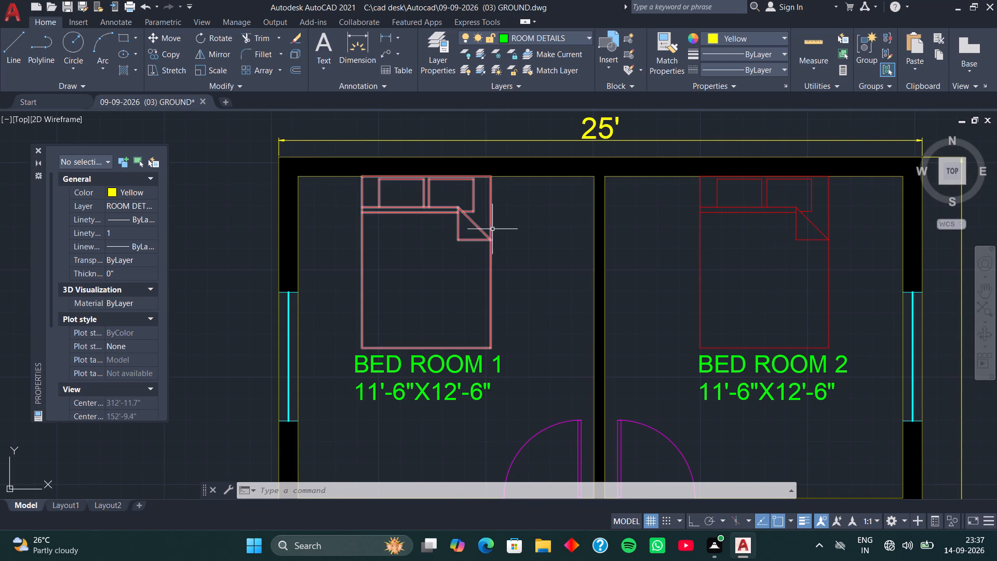
scroll(498, 236, "down", 2)
middle_click_drag(530, 256, 477, 167)
middle_click_drag(549, 316, 539, 204)
middle_click_drag(544, 318, 536, 295)
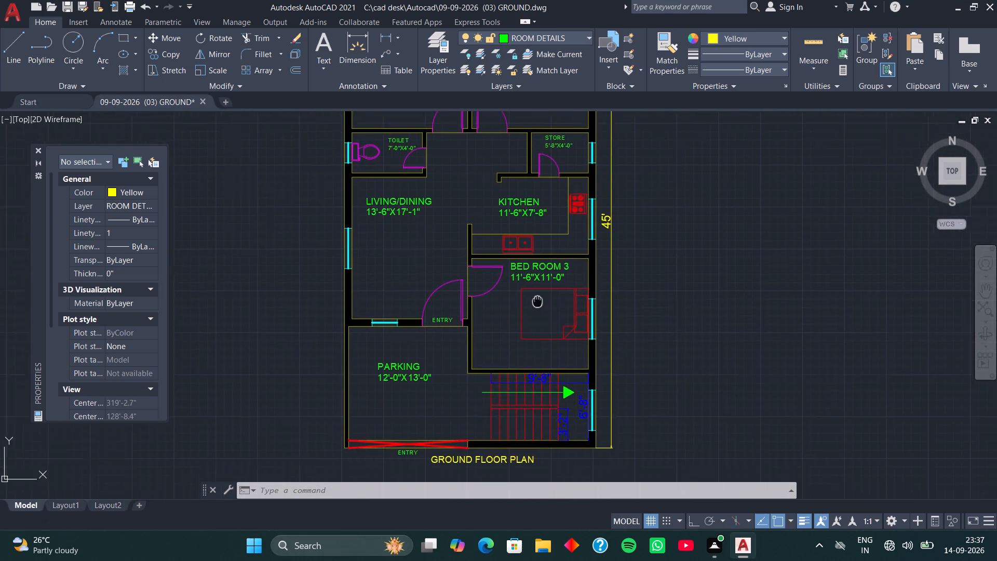
middle_click_drag(536, 295, 529, 208)
middle_click_drag(518, 313, 545, 284)
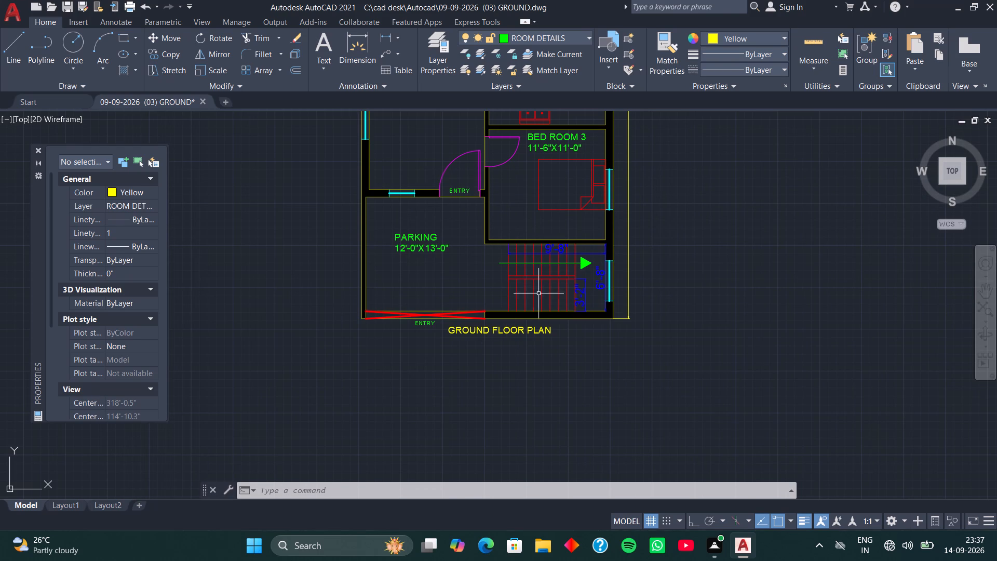
scroll(568, 278, "up", 3)
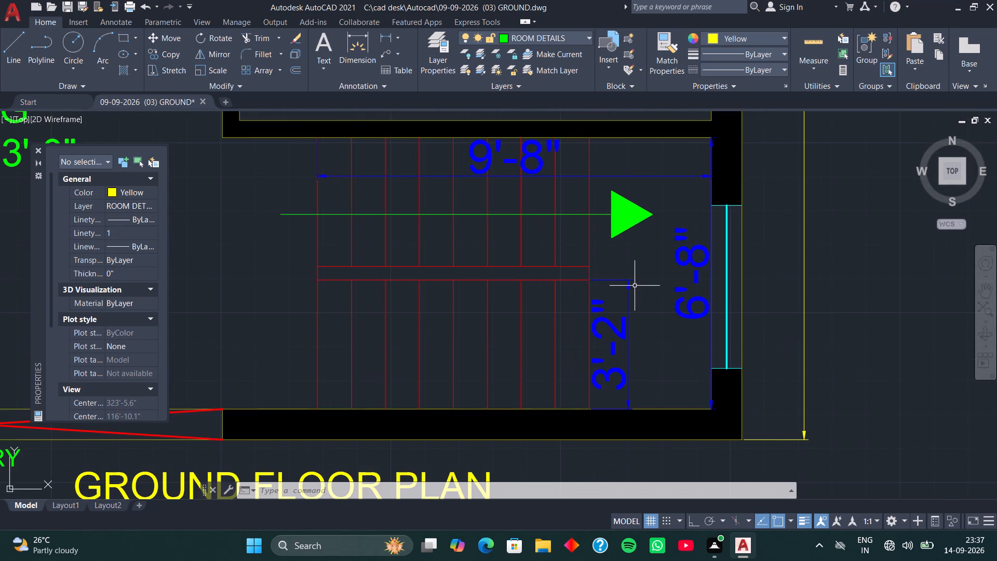
scroll(635, 286, "down", 2)
middle_click_drag(610, 325, 700, 302)
middle_click_drag(537, 236, 613, 364)
middle_click_drag(536, 283, 557, 388)
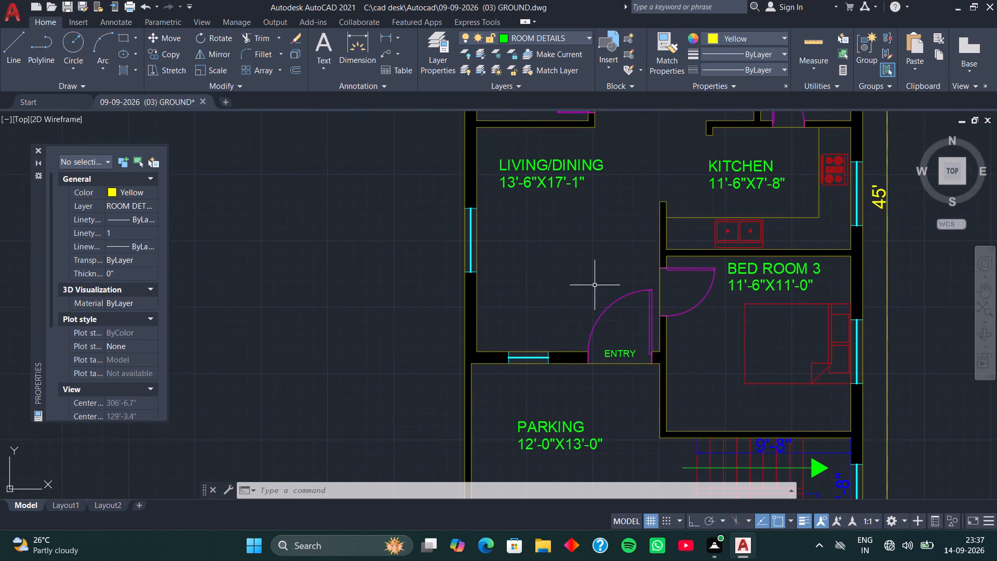
middle_click_drag(596, 246, 537, 329)
middle_click_drag(581, 280, 466, 293)
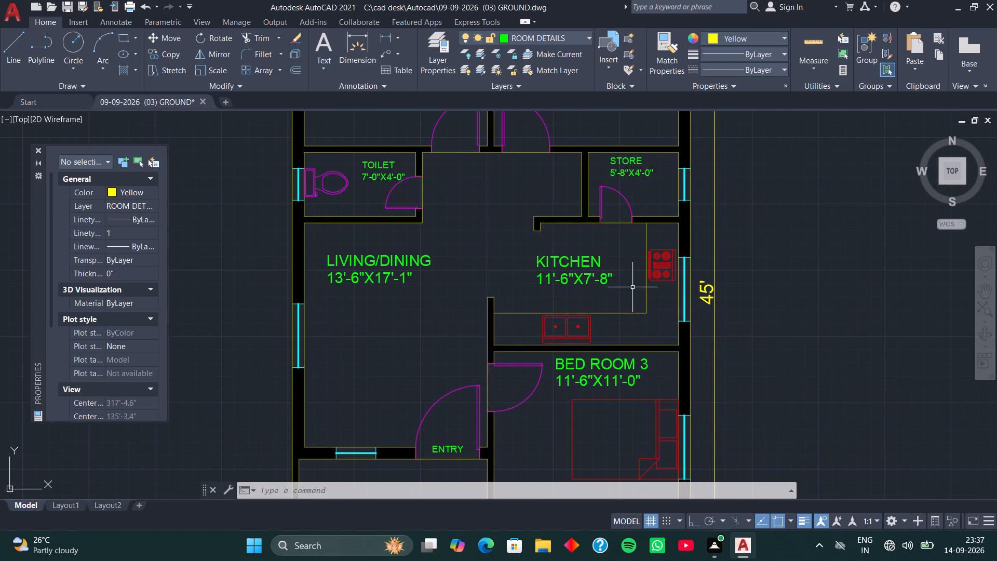
Review the ground floor plan once more, examining the kitchen, store, upper bedrooms, top title and overall dimensions.
middle_click_drag(631, 287, 560, 217)
scroll(523, 199, "down", 2)
middle_click_drag(519, 169, 517, 242)
scroll(543, 239, "up", 3)
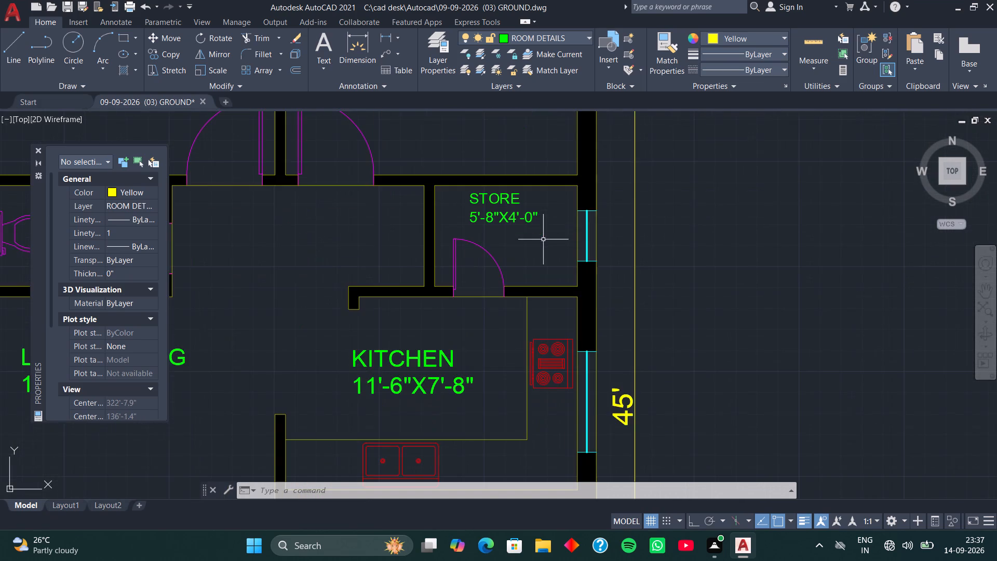
scroll(536, 236, "down", 2)
middle_click_drag(502, 183, 542, 288)
scroll(541, 269, "down", 1)
scroll(540, 225, "up", 3)
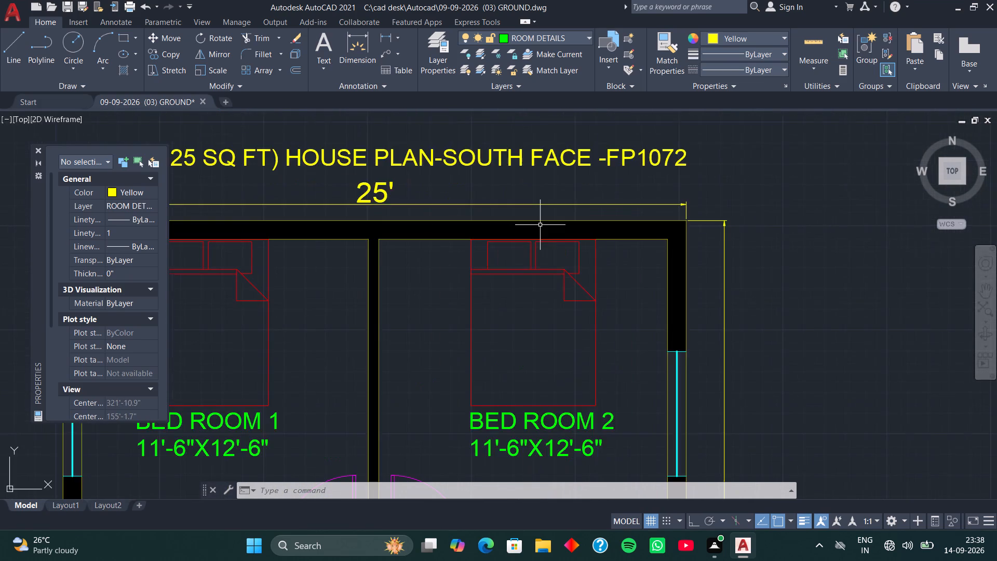
scroll(540, 229, "down", 2)
middle_click_drag(548, 305, 550, 209)
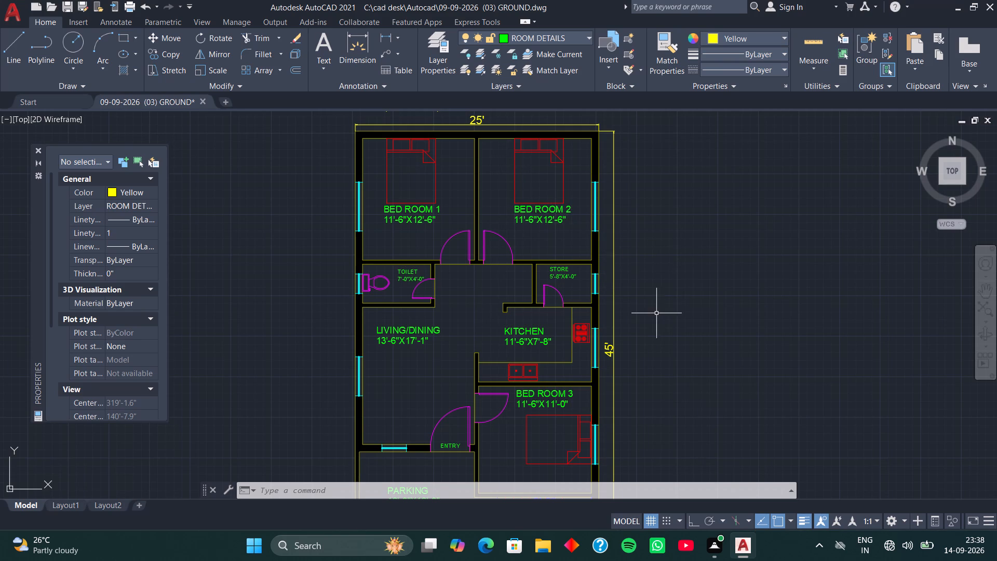
middle_click_drag(656, 314, 633, 287)
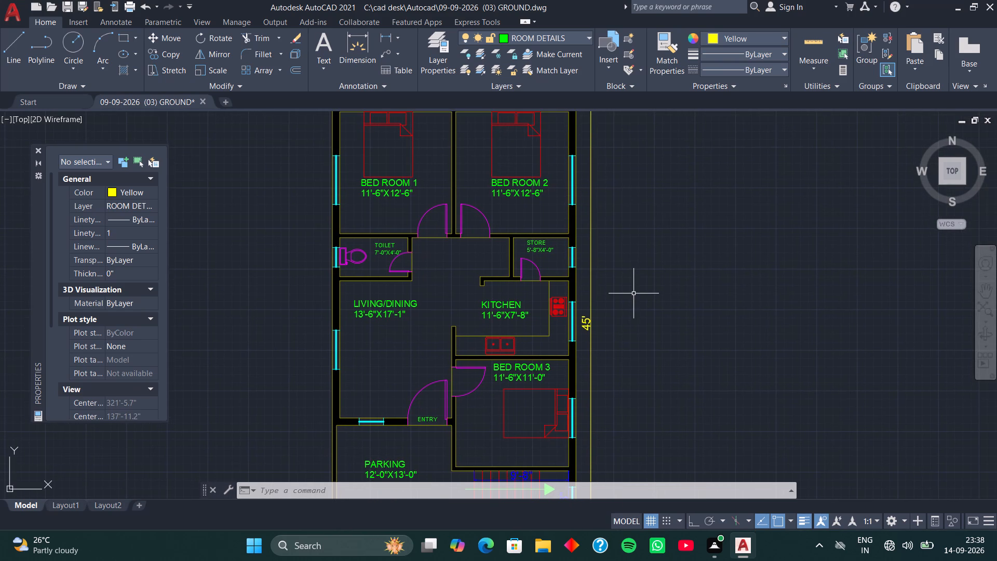
Start a plot of the drawing using the previous plot's page setup, with the plot scale units set to inches.
key("ctrl+p")
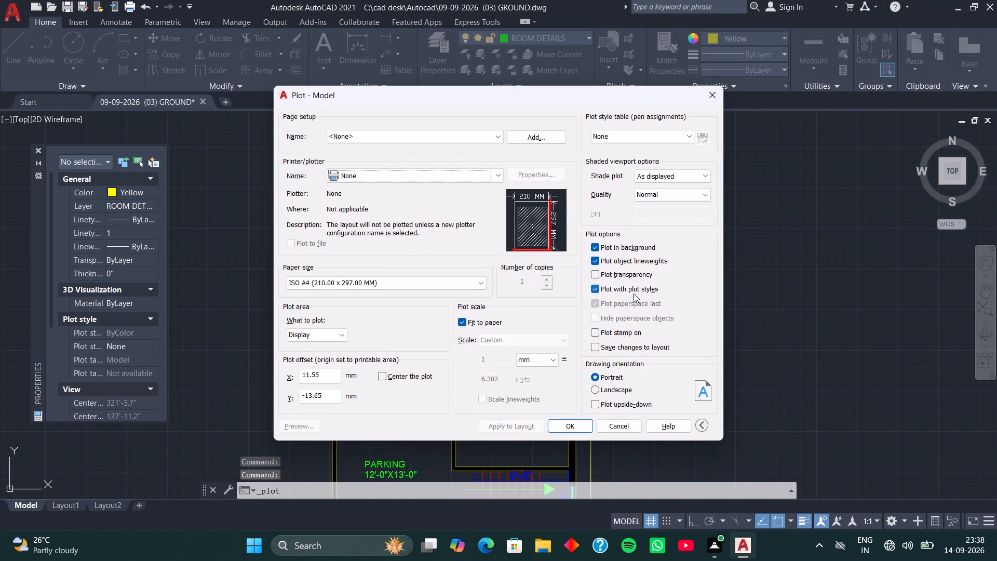
left_click(494, 138)
left_click(480, 156)
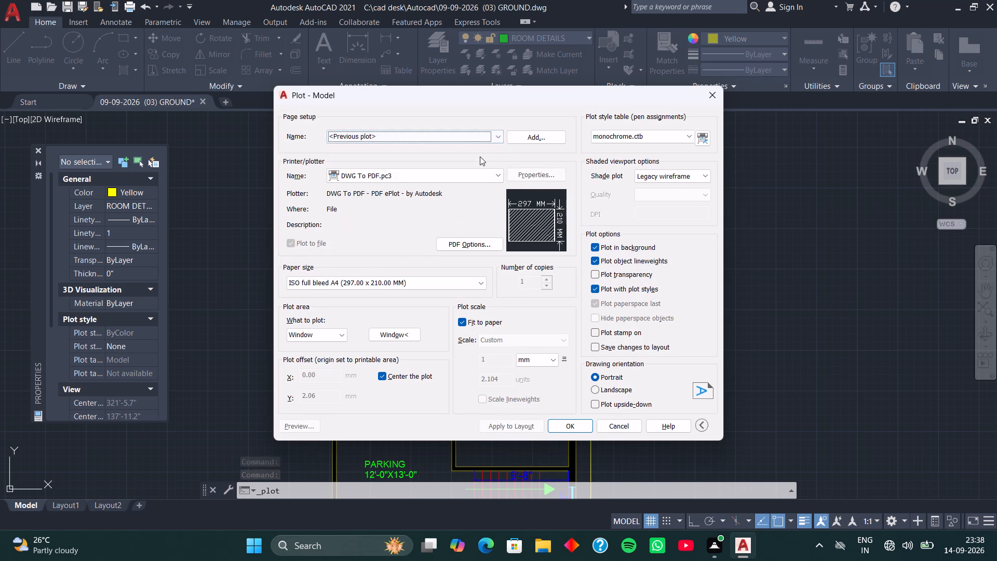
left_click(555, 360)
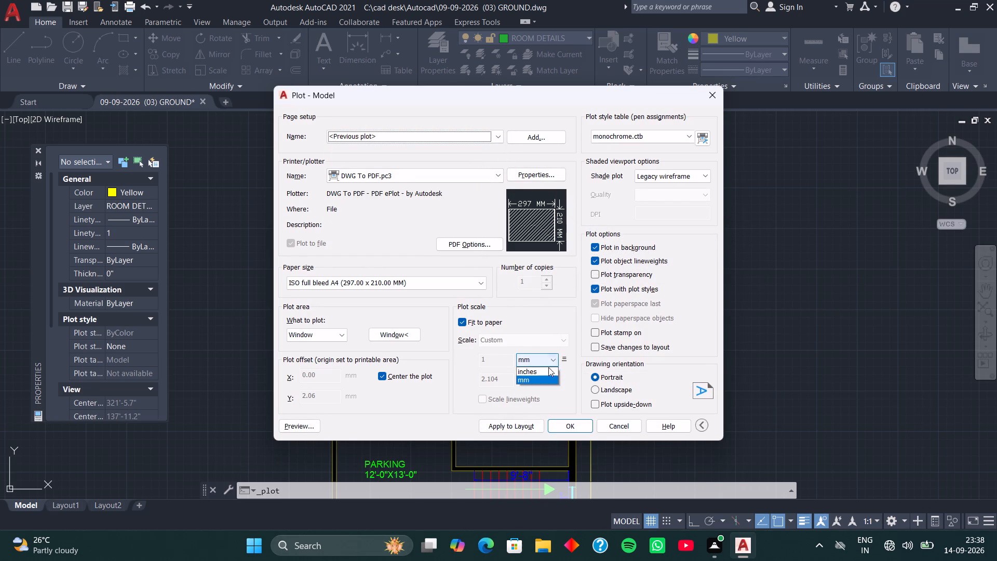
left_click(547, 369)
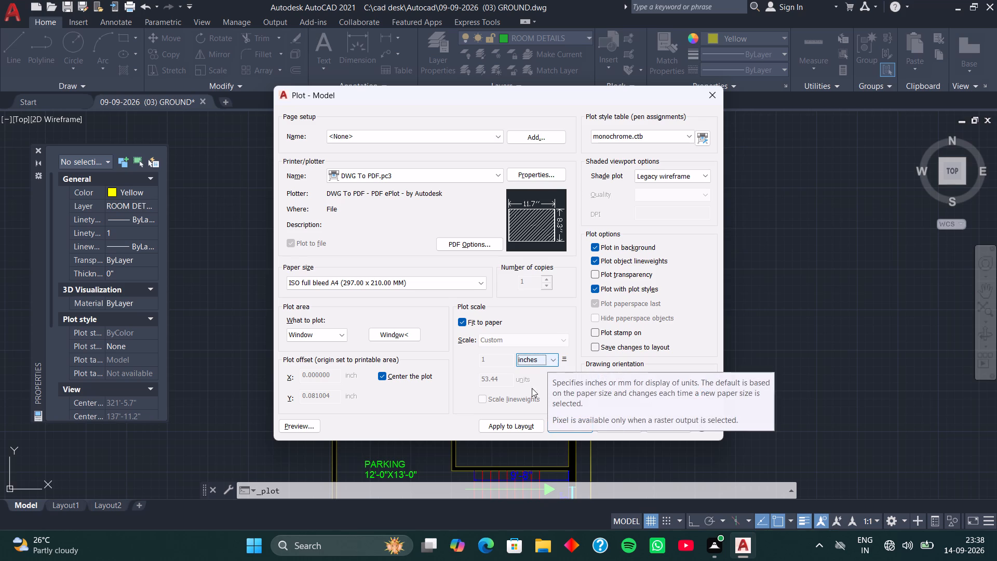
middle_click_drag(513, 386, 517, 281)
middle_click_drag(511, 333, 504, 301)
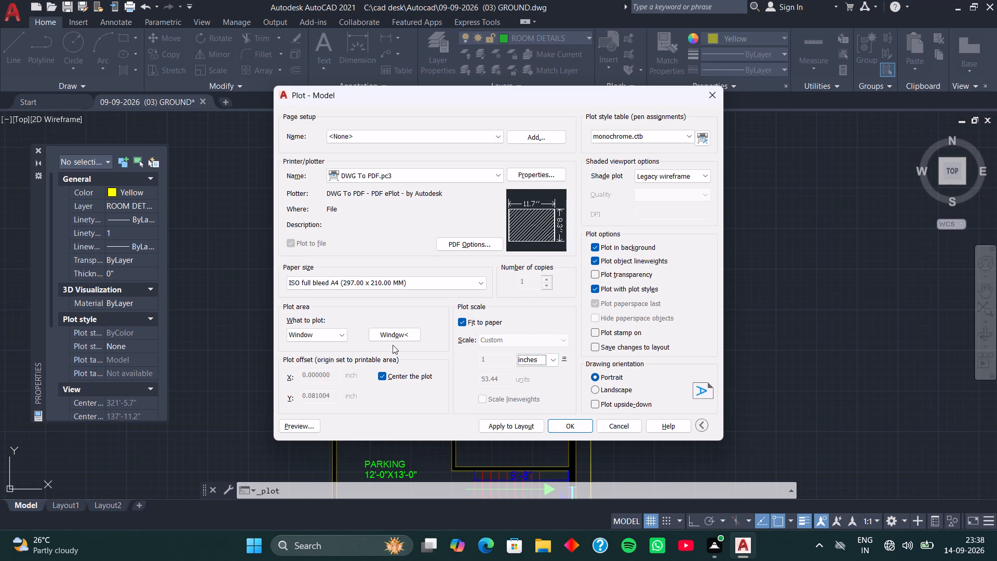
Set the plot window around the whole ground floor plan, including titles and overall dimensions, and apply the settings to the layout.
left_click(397, 335)
scroll(359, 267, "down", 2)
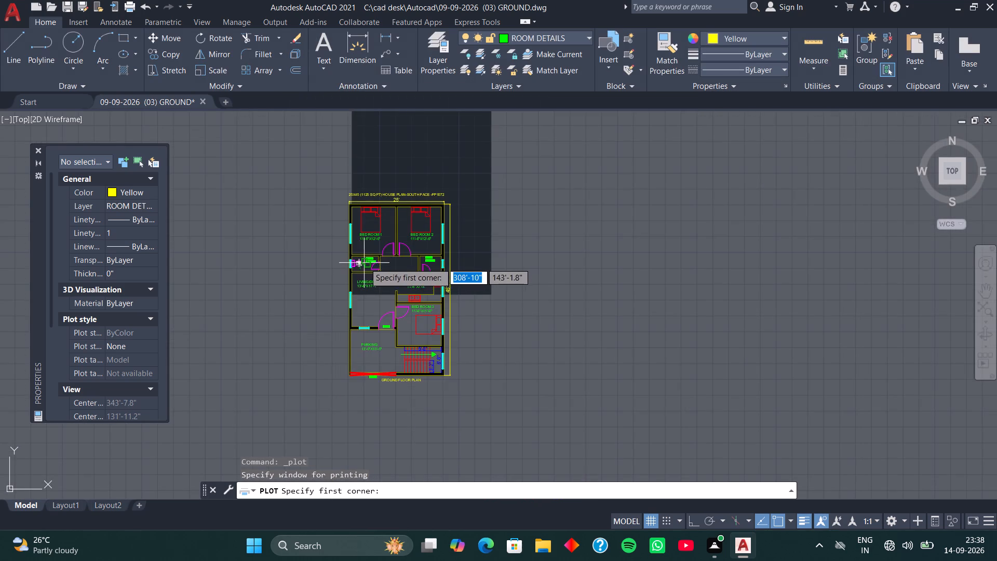
left_click(334, 183)
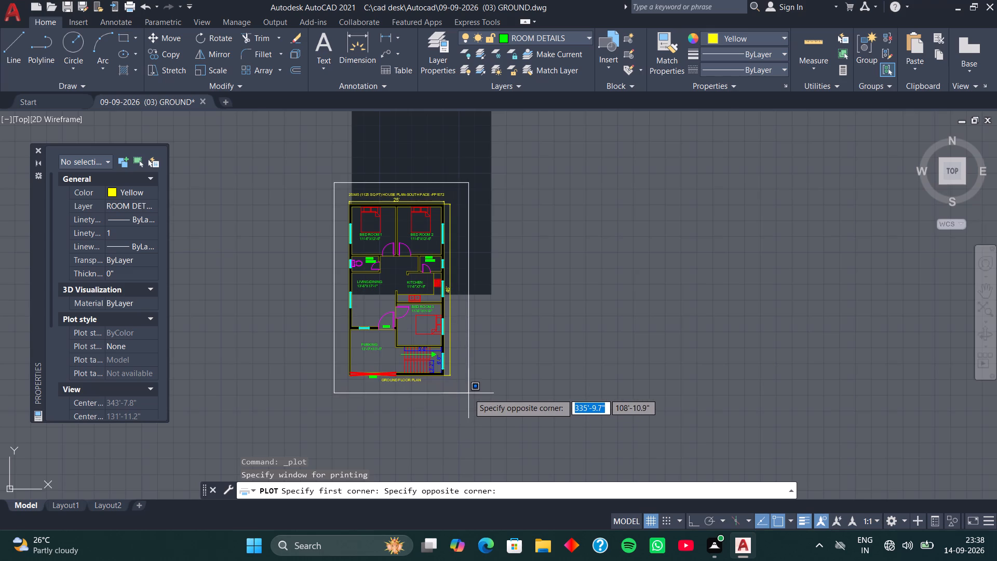
left_click(468, 393)
left_click(530, 423)
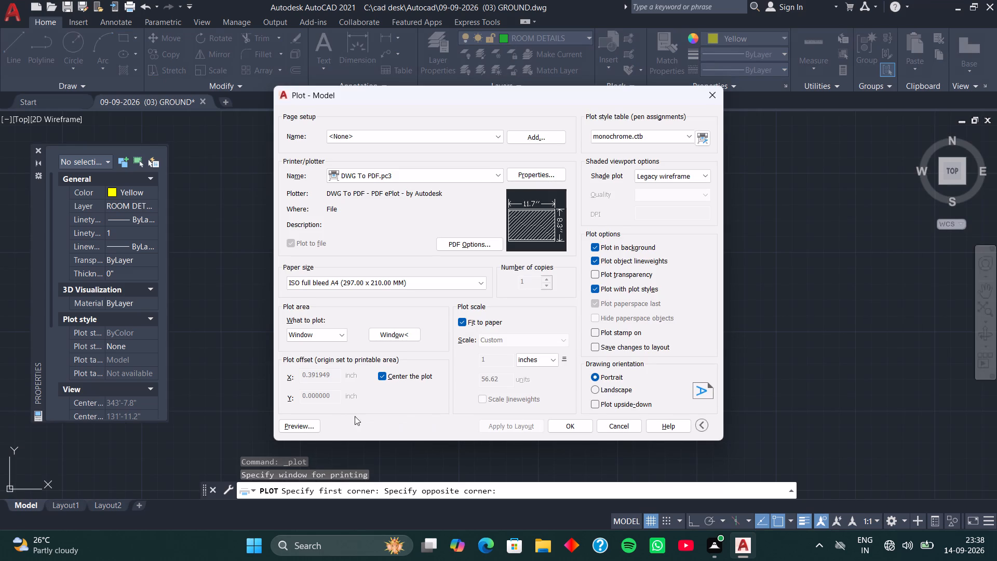
Preview the monochrome plot and examine the rooms, wall fills, staircase dimensions, labels and titles.
left_click(306, 425)
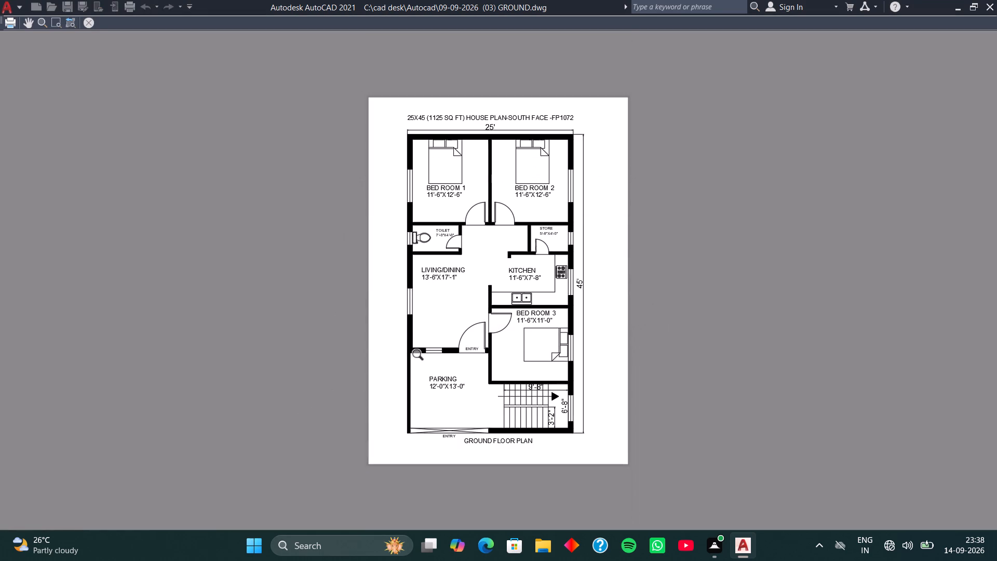
scroll(471, 184, "up", 2)
scroll(437, 122, "up", 1)
scroll(437, 122, "down", 2)
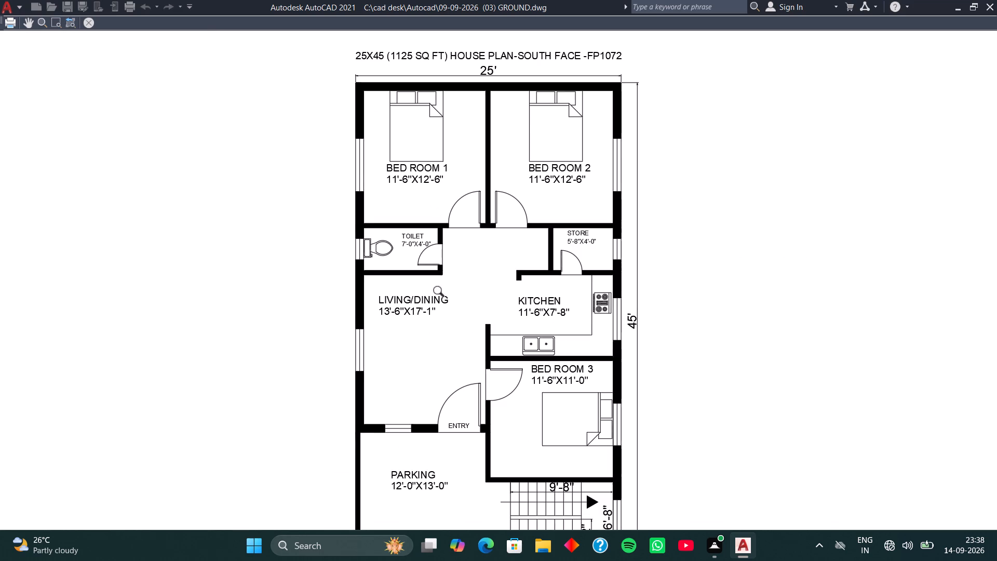
middle_click_drag(440, 297, 397, 192)
middle_click_drag(427, 299, 415, 189)
scroll(407, 238, "up", 3)
scroll(408, 231, "down", 2)
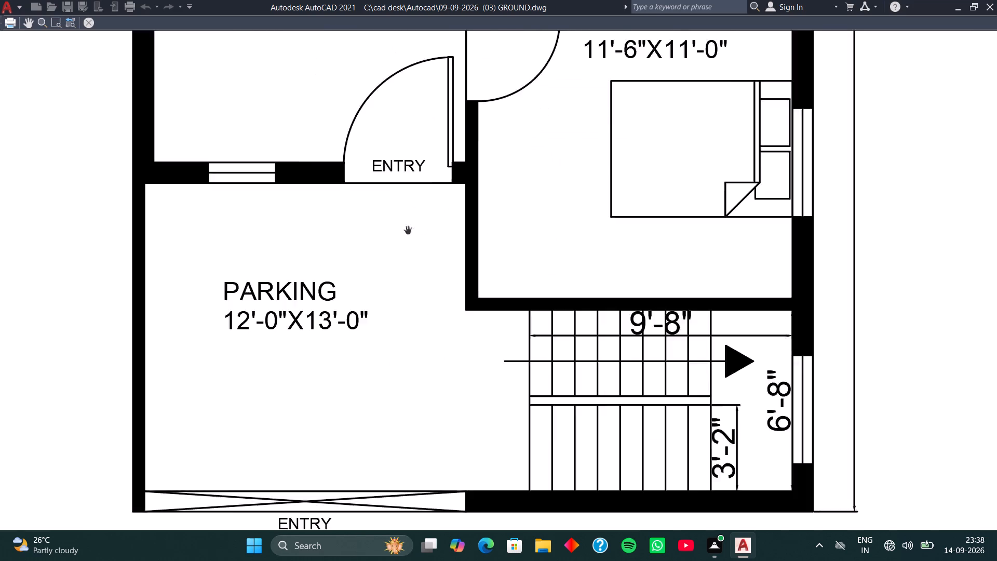
scroll(408, 231, "down", 1)
scroll(516, 296, "up", 3)
scroll(516, 296, "down", 2)
middle_click_drag(376, 372, 450, 355)
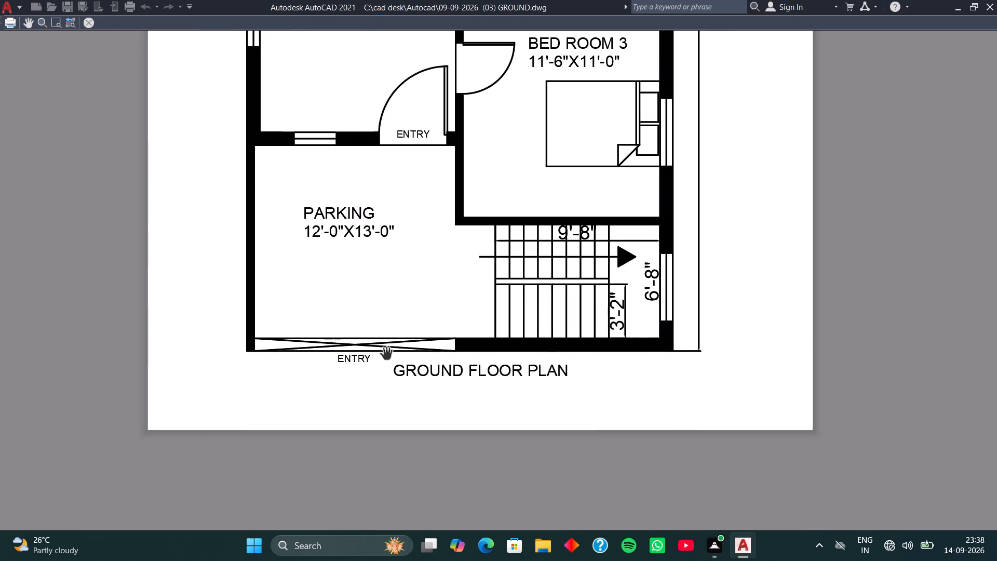
scroll(380, 353, "up", 4)
scroll(379, 352, "down", 3)
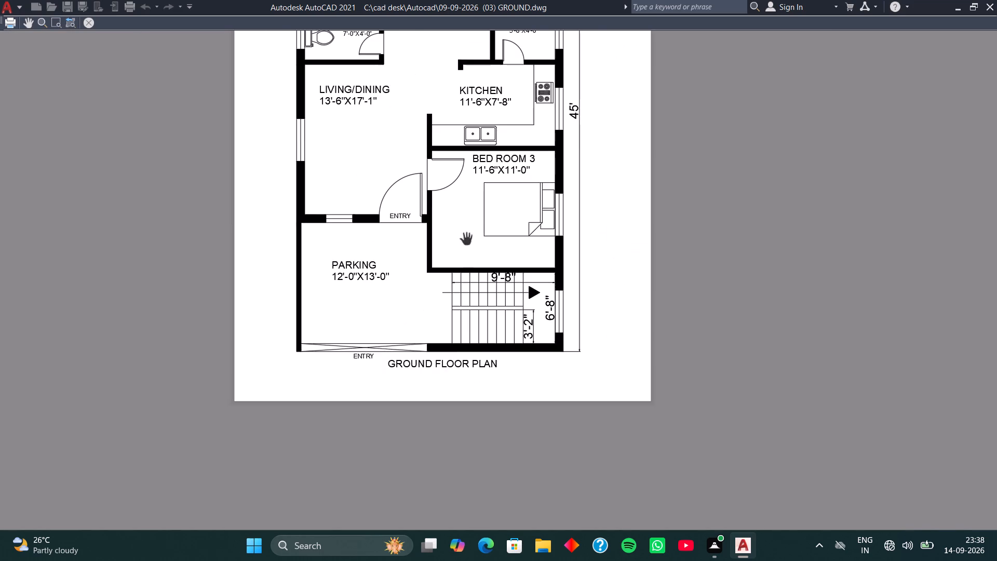
middle_click_drag(457, 256, 409, 351)
middle_click_drag(448, 259, 453, 328)
scroll(483, 188, "up", 3)
scroll(475, 202, "down", 1)
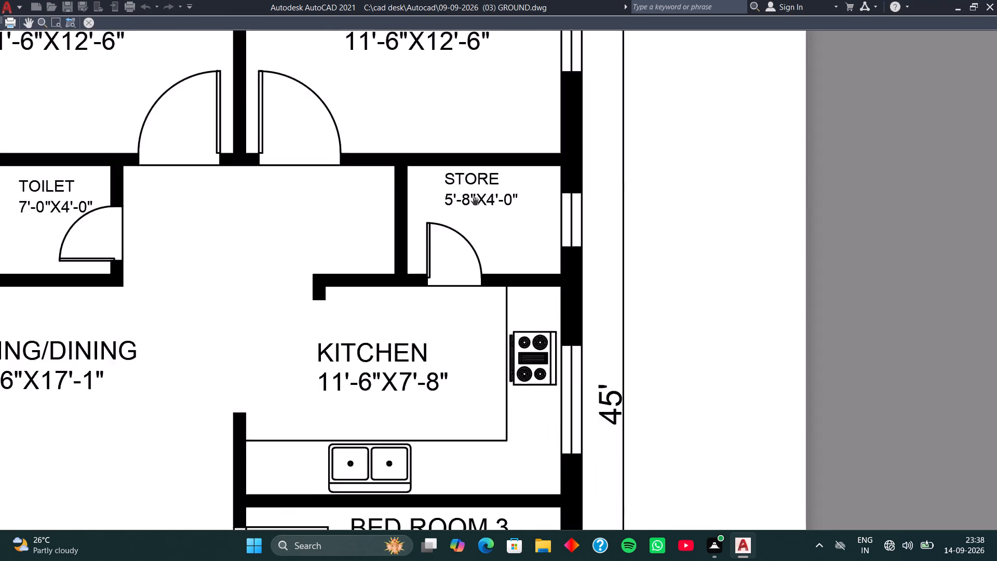
scroll(475, 202, "down", 2)
middle_click_drag(414, 180, 450, 256)
middle_click_drag(500, 236, 484, 202)
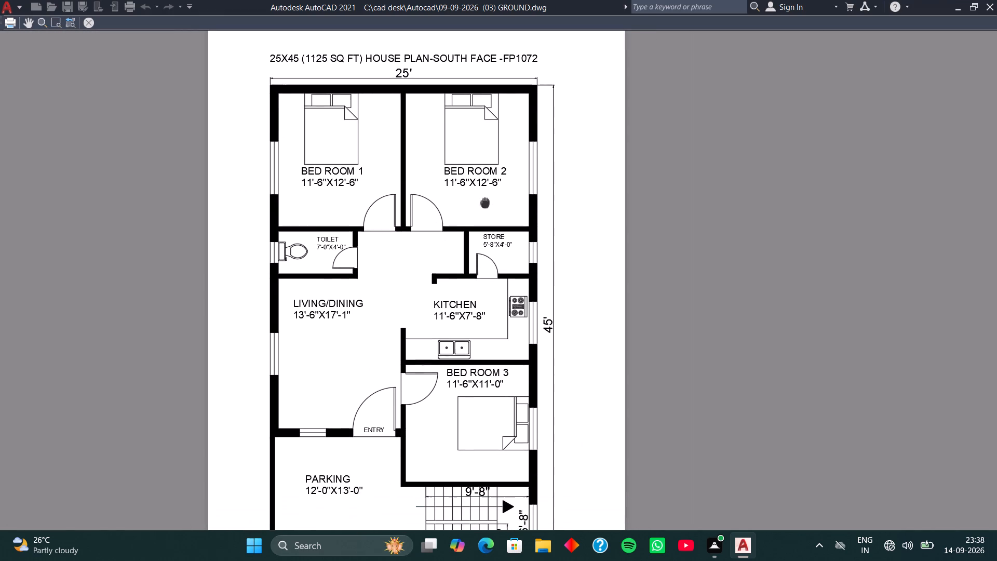
middle_click_drag(484, 202, 484, 193)
left_click(91, 27)
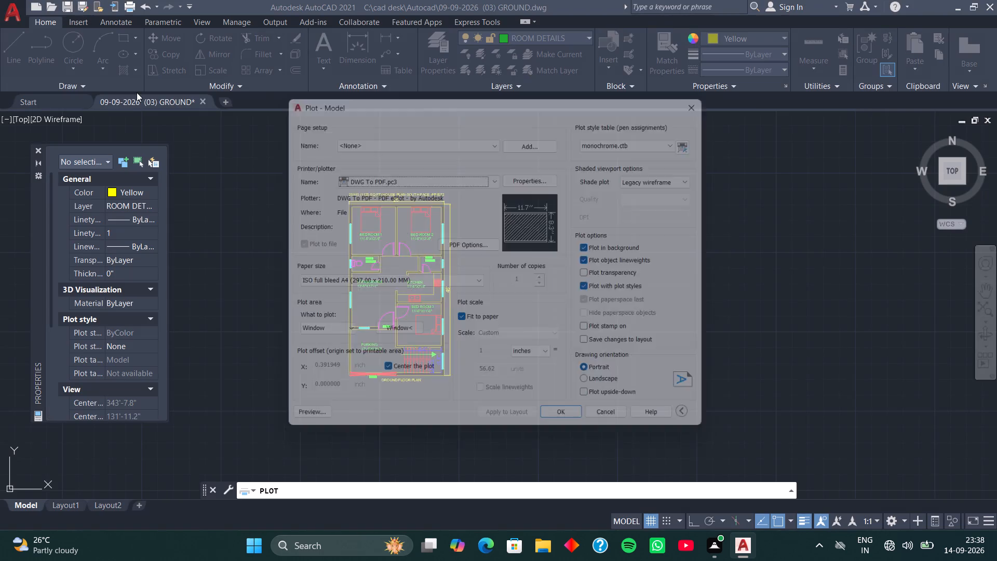
left_click(571, 425)
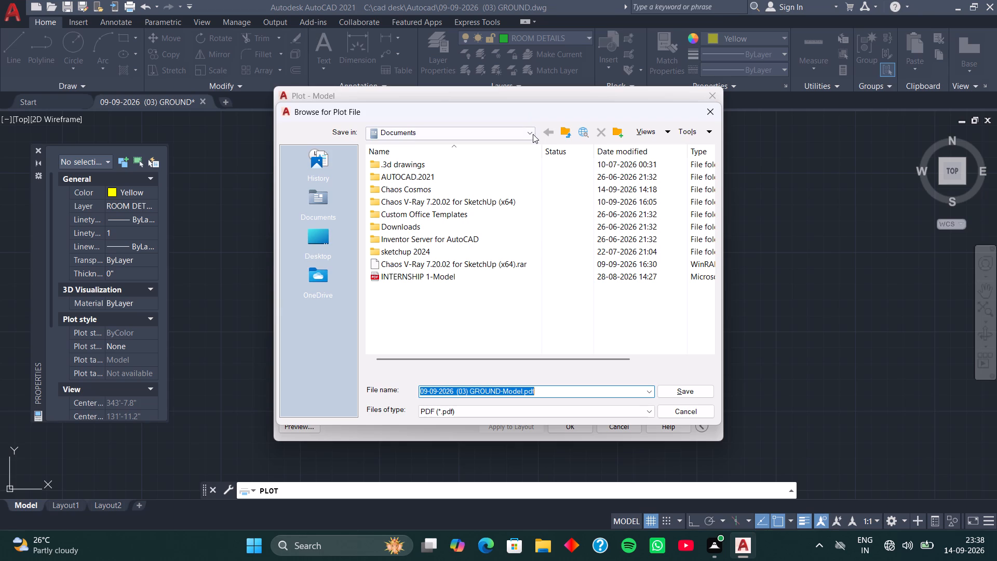
left_click(531, 133)
left_click(506, 167)
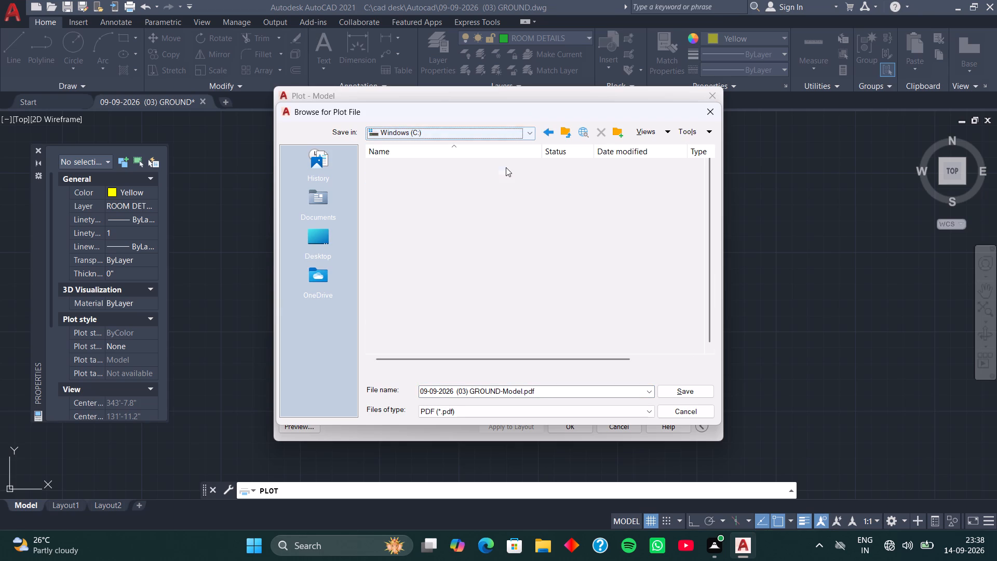
double_click(497, 180)
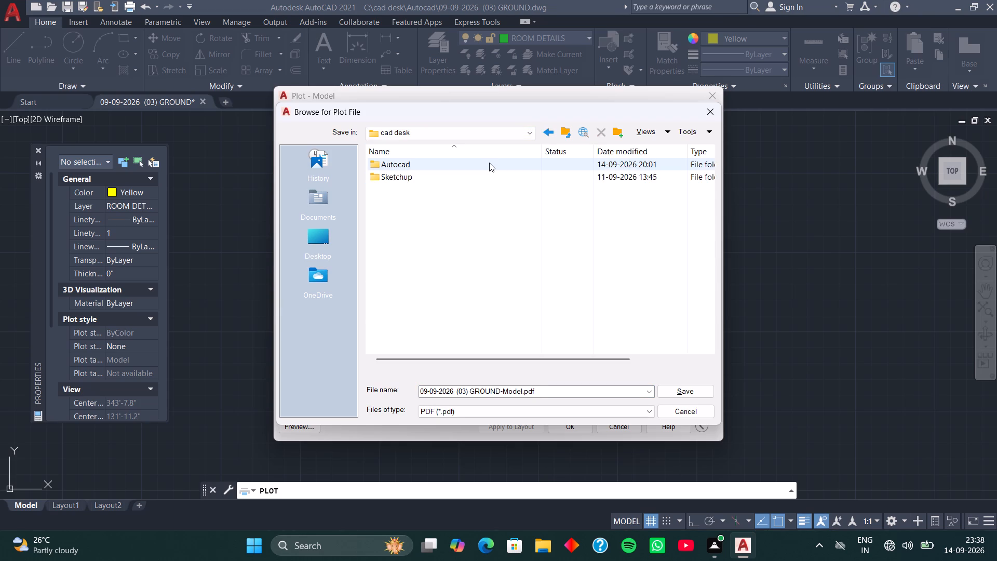
double_click(489, 163)
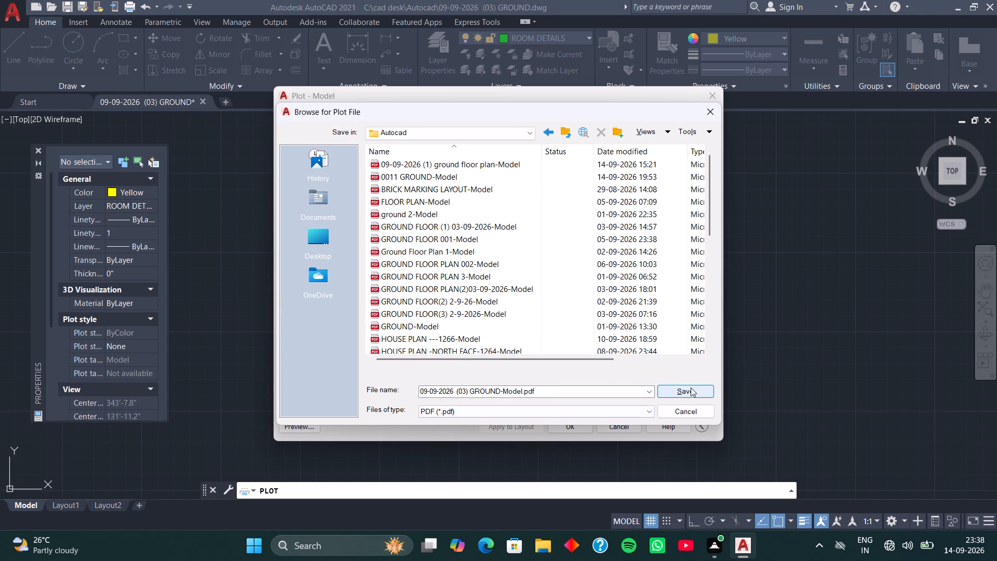
left_click(693, 389)
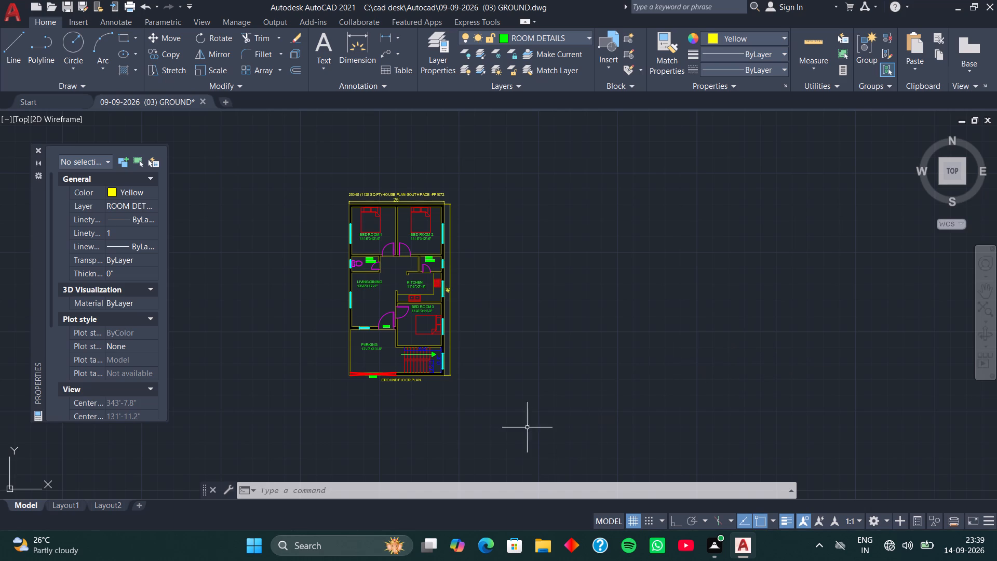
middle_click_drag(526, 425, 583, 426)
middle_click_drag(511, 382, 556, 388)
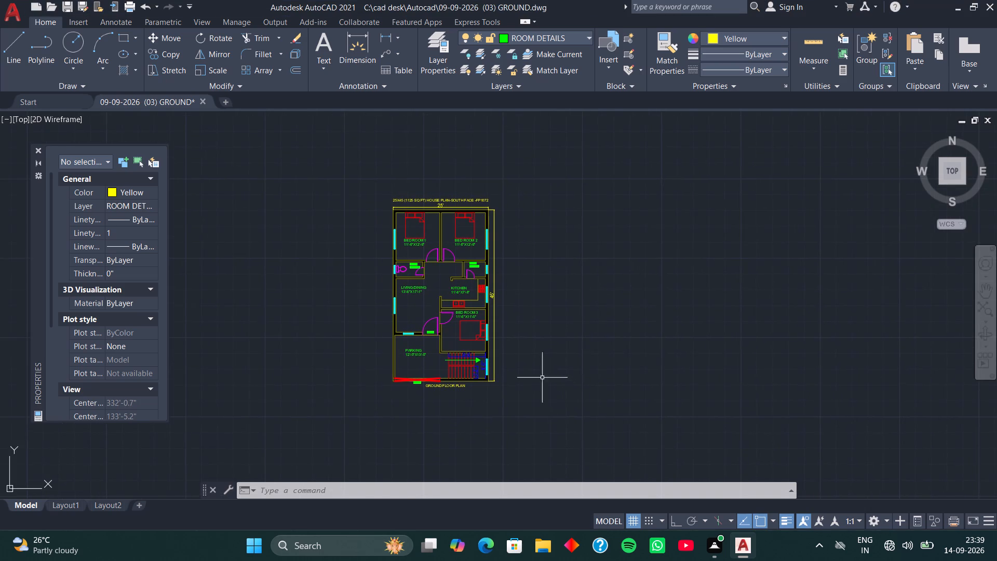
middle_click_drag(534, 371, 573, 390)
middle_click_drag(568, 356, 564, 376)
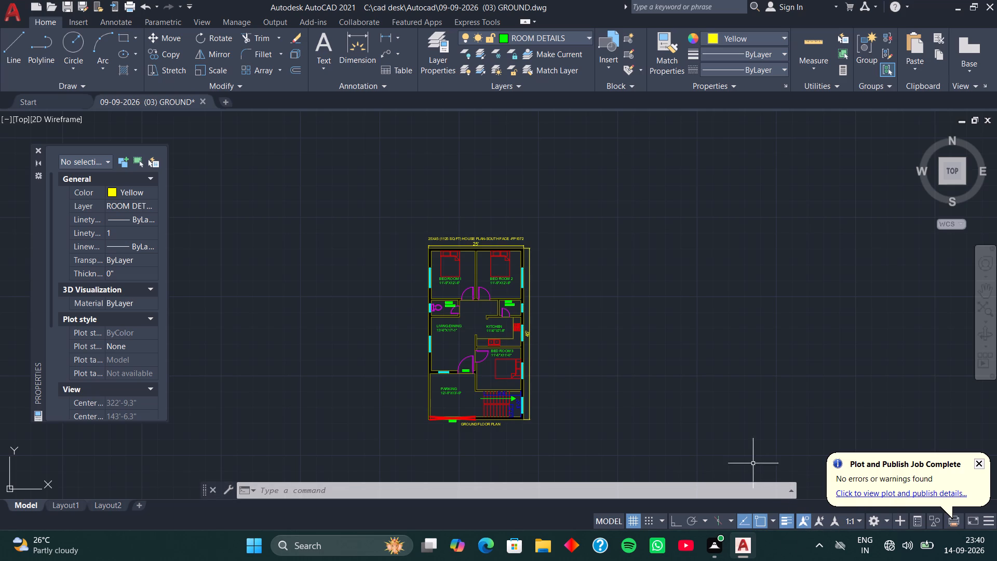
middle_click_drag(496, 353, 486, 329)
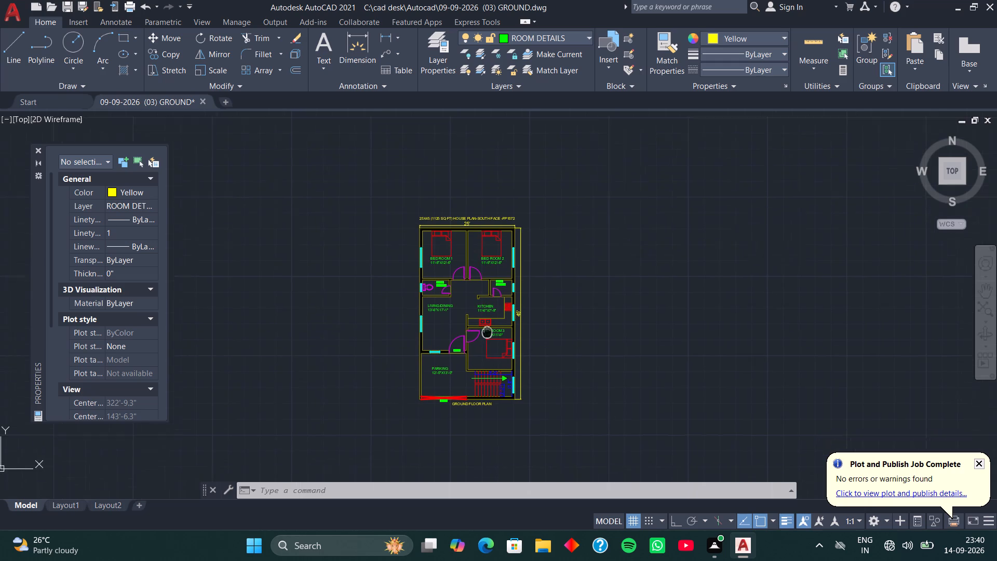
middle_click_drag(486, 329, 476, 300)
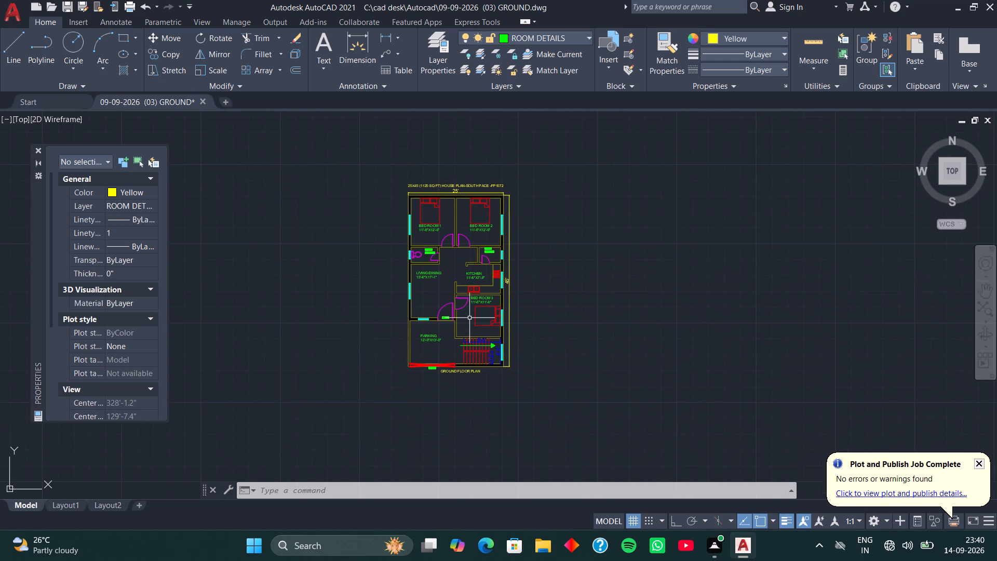
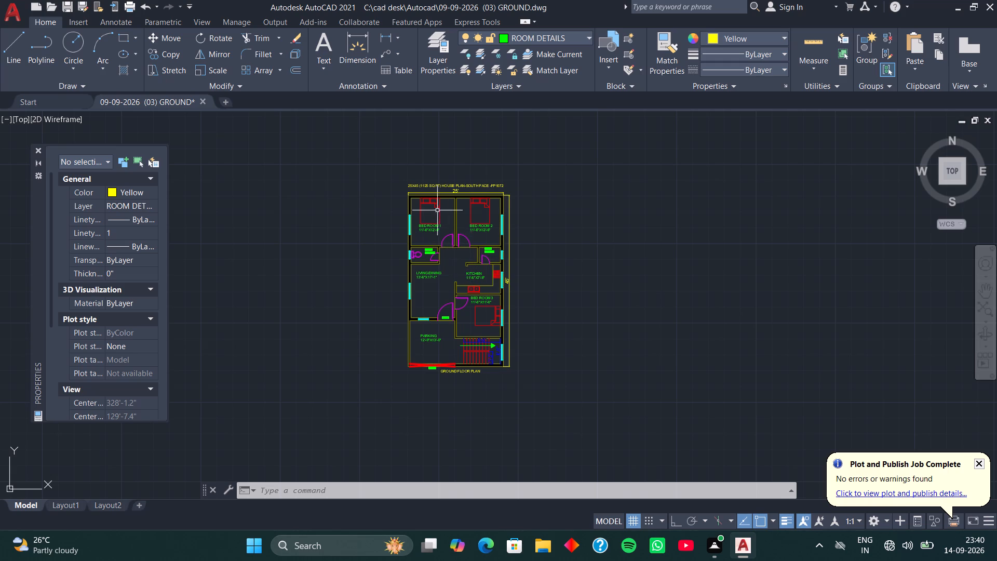
Save the ground floor drawing and dismiss the plot and publish notification.
scroll(446, 225, "up", 1)
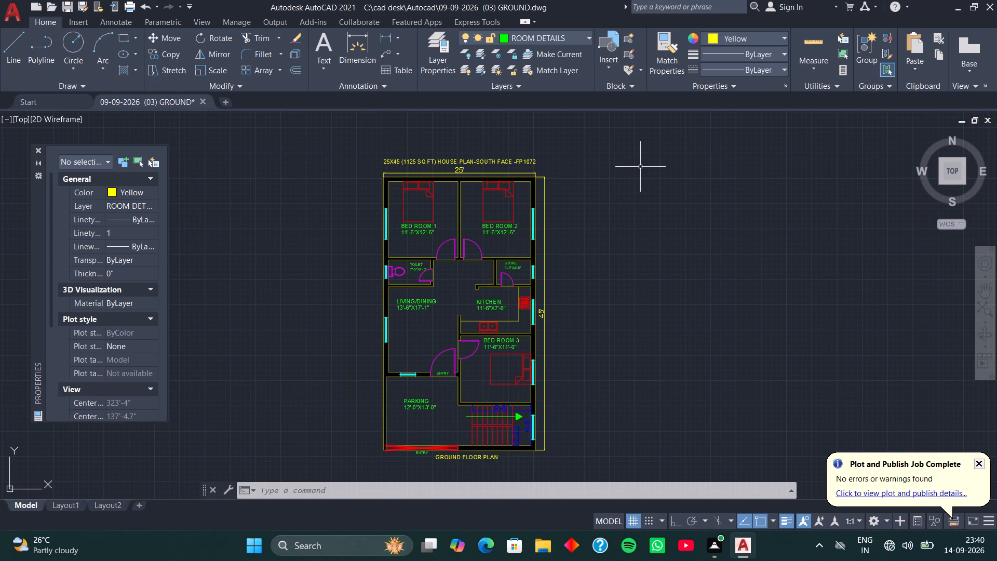
key("ctrl+s")
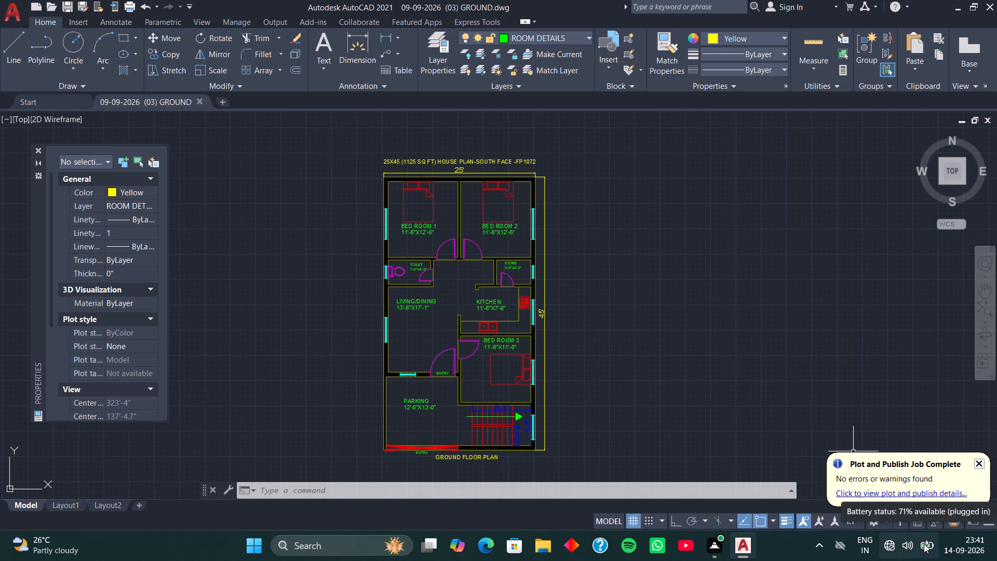
left_click(982, 460)
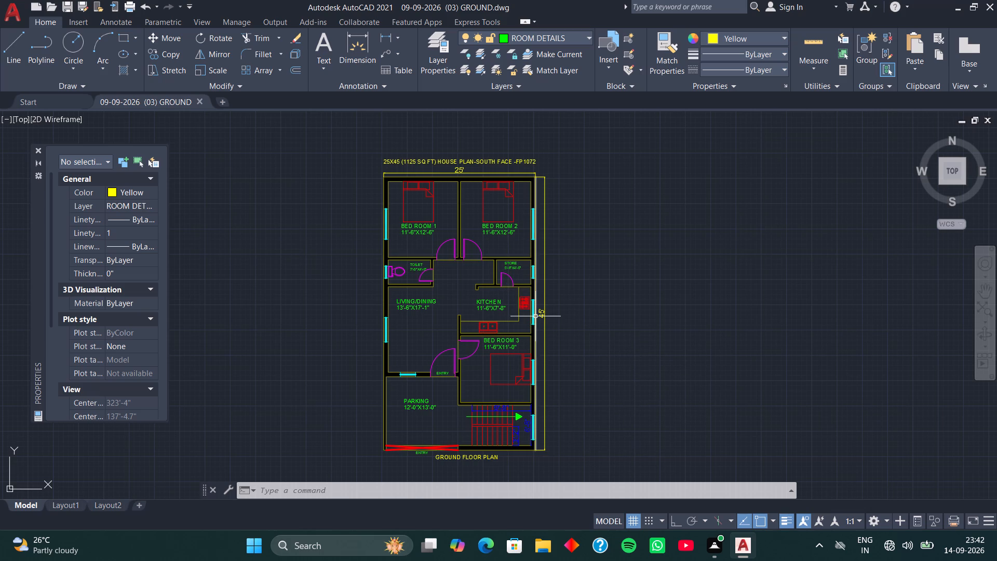
Examine the floor plan up close, covering the kitchen, bedroom 3, staircase, parking, living/dining area and toilet.
scroll(540, 319, "up", 1)
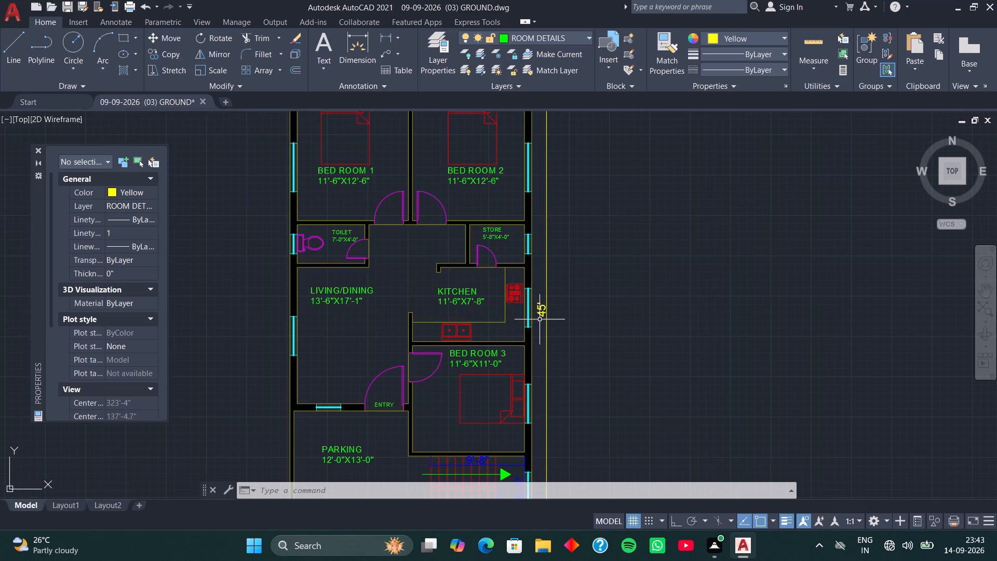
scroll(540, 319, "up", 2)
scroll(538, 326, "down", 2)
middle_click_drag(533, 359, 528, 278)
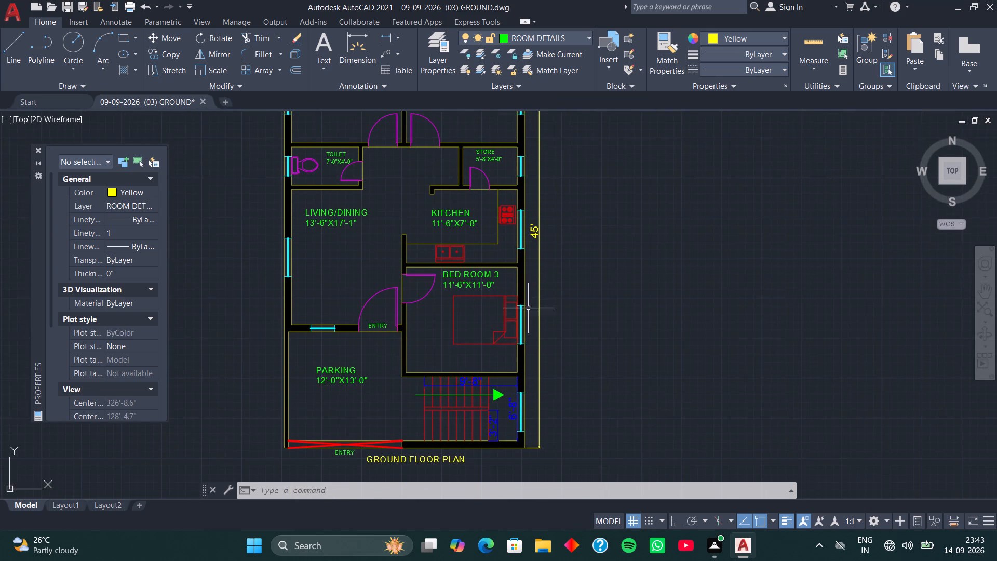
middle_click_drag(518, 367, 540, 349)
middle_click_drag(479, 332, 545, 363)
middle_click_drag(449, 337, 527, 363)
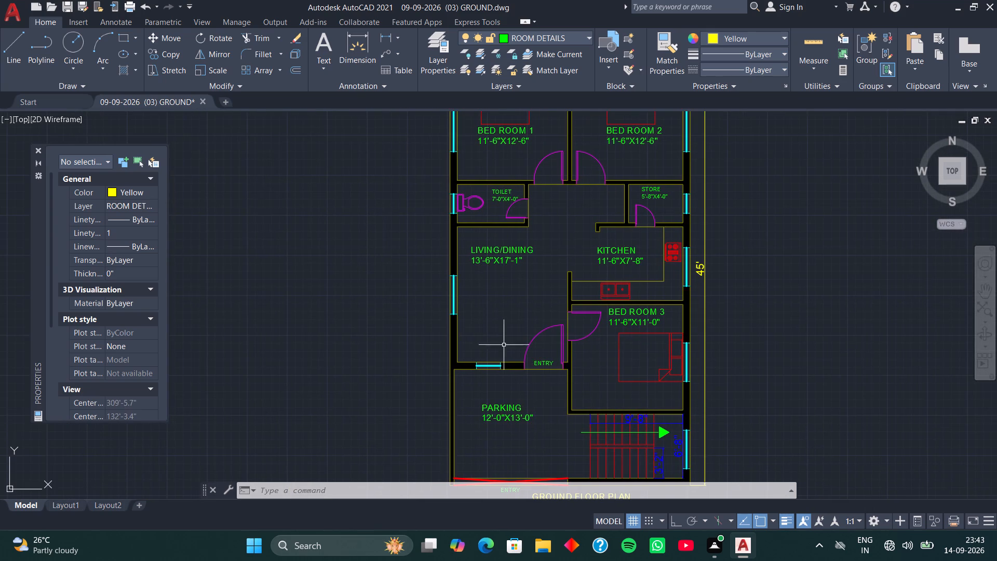
middle_click_drag(500, 339, 498, 393)
middle_click_drag(475, 317, 436, 359)
scroll(425, 308, "up", 3)
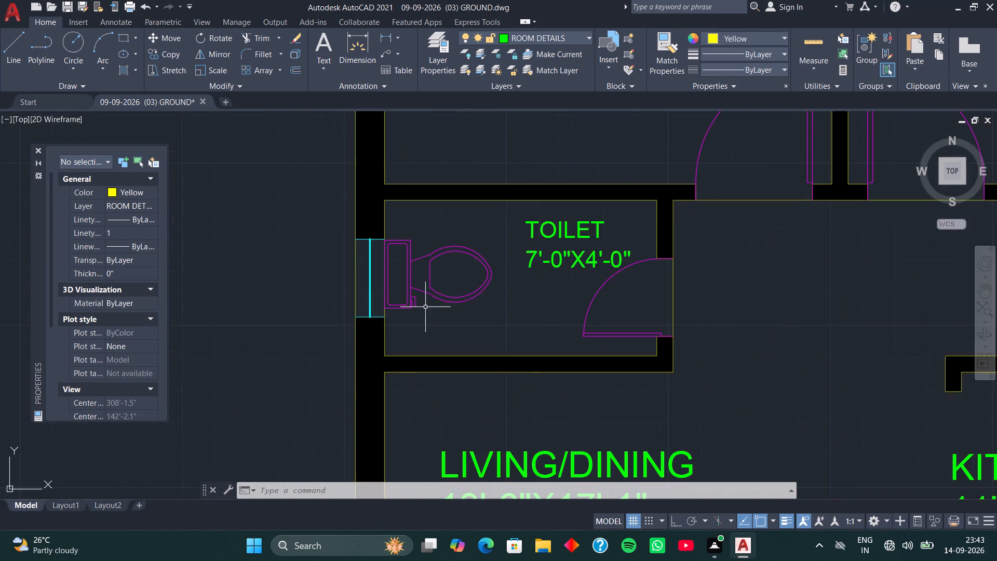
scroll(425, 298, "down", 2)
middle_click_drag(435, 234, 373, 324)
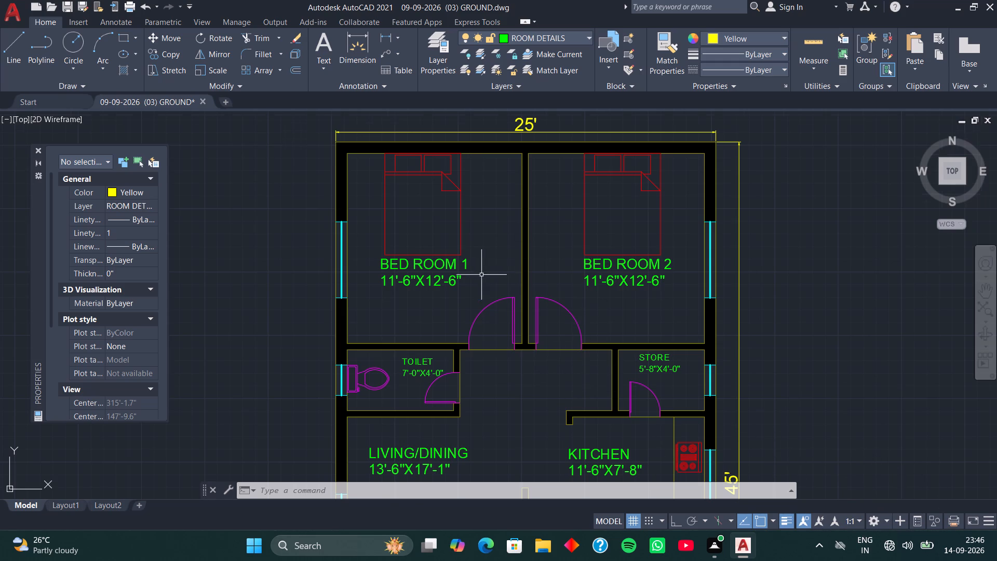
Review the bedrooms, toilet, store and kitchen, and check the overall ground floor layout with its title and outer dimensions.
scroll(481, 275, "down", 1)
middle_click_drag(522, 328, 486, 251)
middle_click_drag(537, 327, 526, 289)
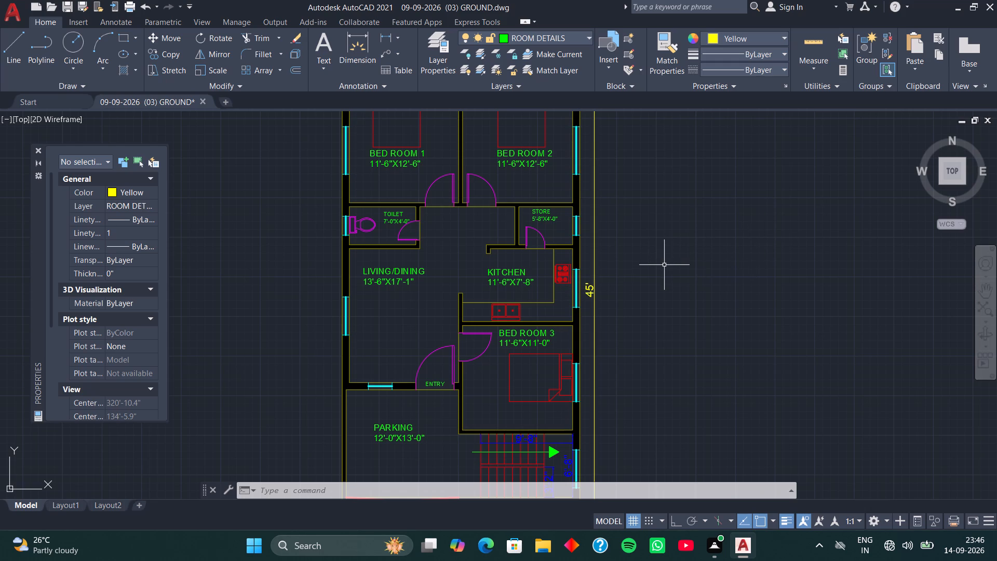
scroll(580, 255, "down", 2)
middle_click_drag(515, 237, 523, 268)
scroll(511, 242, "up", 4)
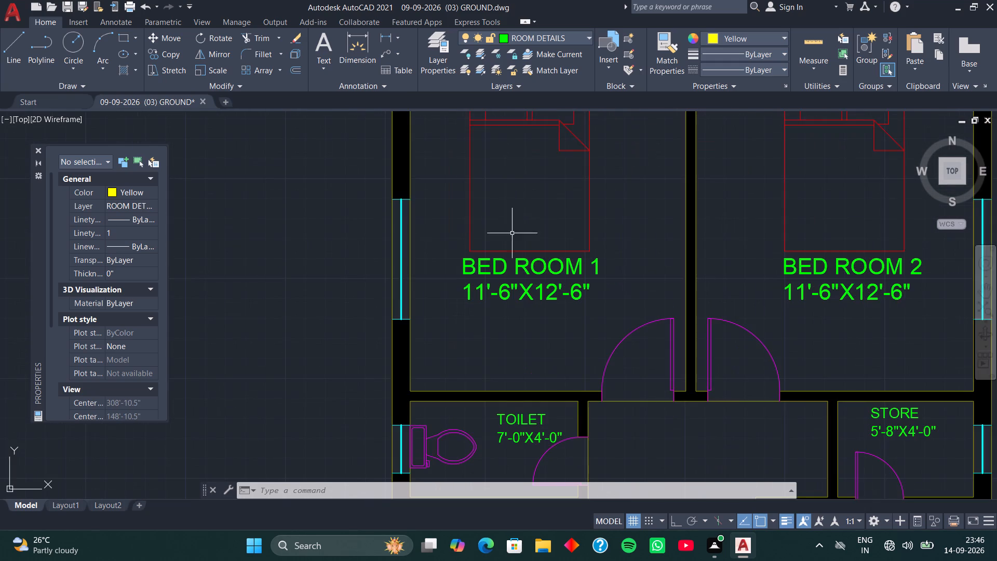
middle_click_drag(515, 213, 424, 228)
scroll(445, 224, "down", 2)
middle_click_drag(547, 208, 468, 202)
middle_click_drag(480, 201, 462, 196)
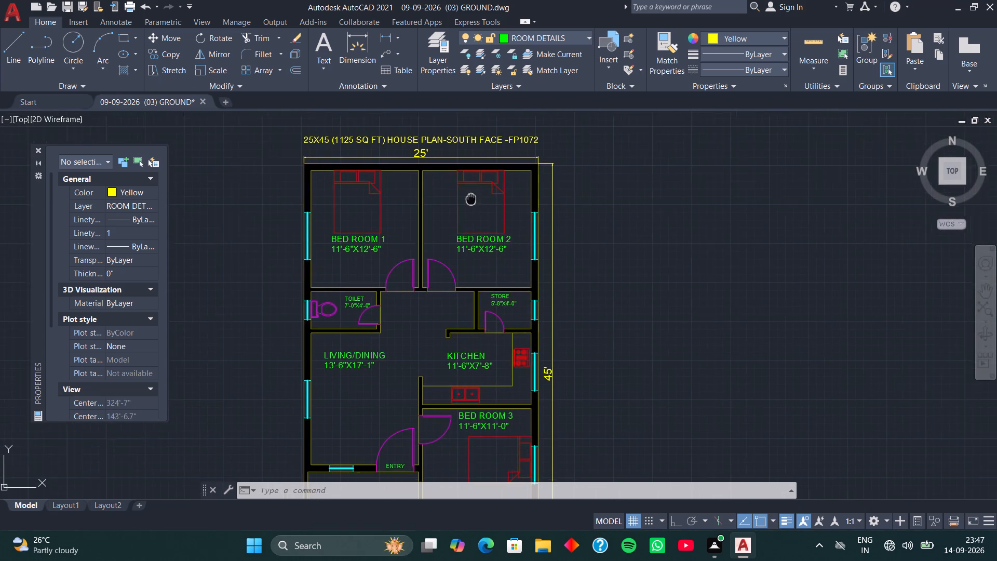
middle_click_drag(462, 196, 425, 189)
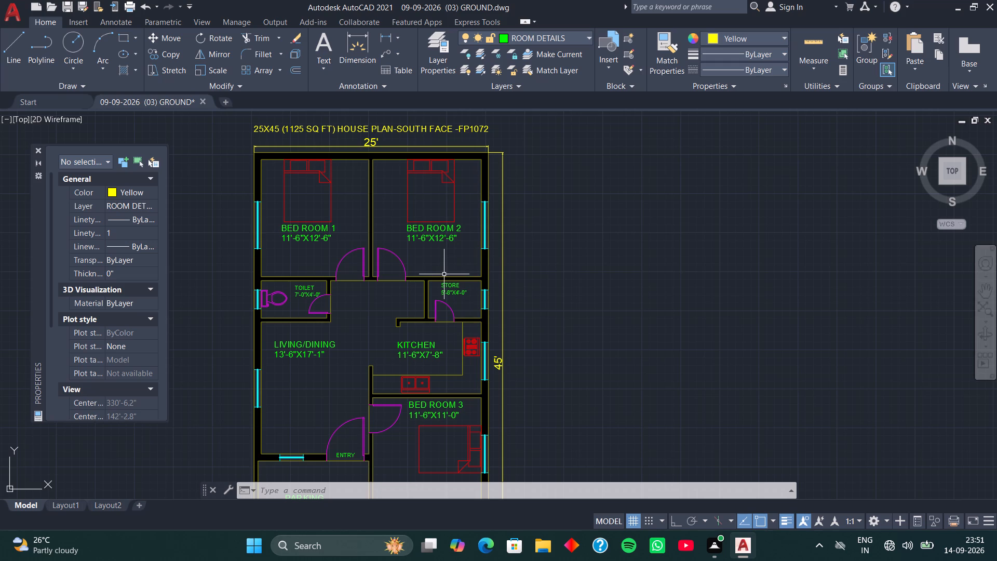
scroll(393, 251, "down", 1)
middle_click_drag(395, 293, 401, 261)
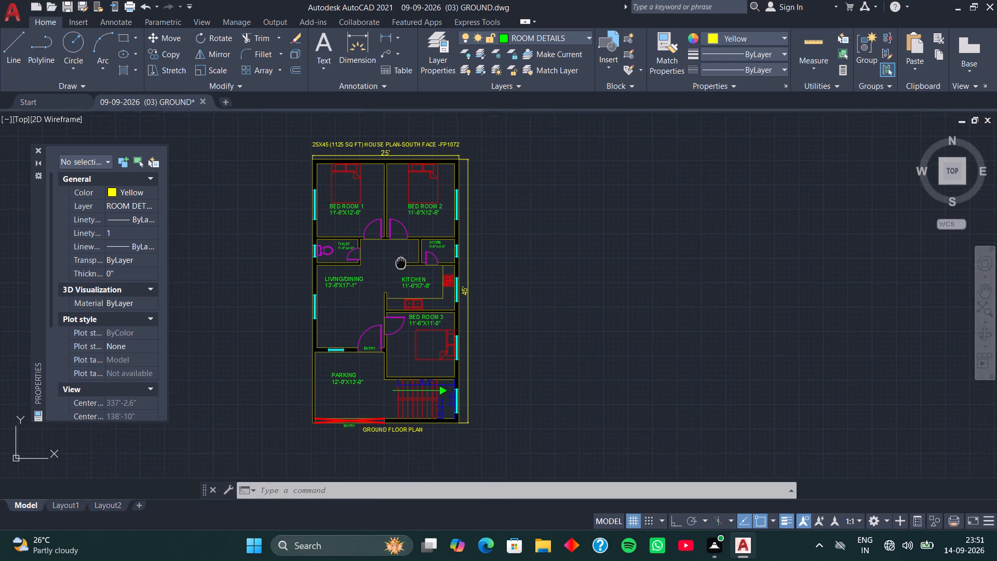
middle_click_drag(401, 261, 404, 253)
middle_click_drag(398, 259, 440, 250)
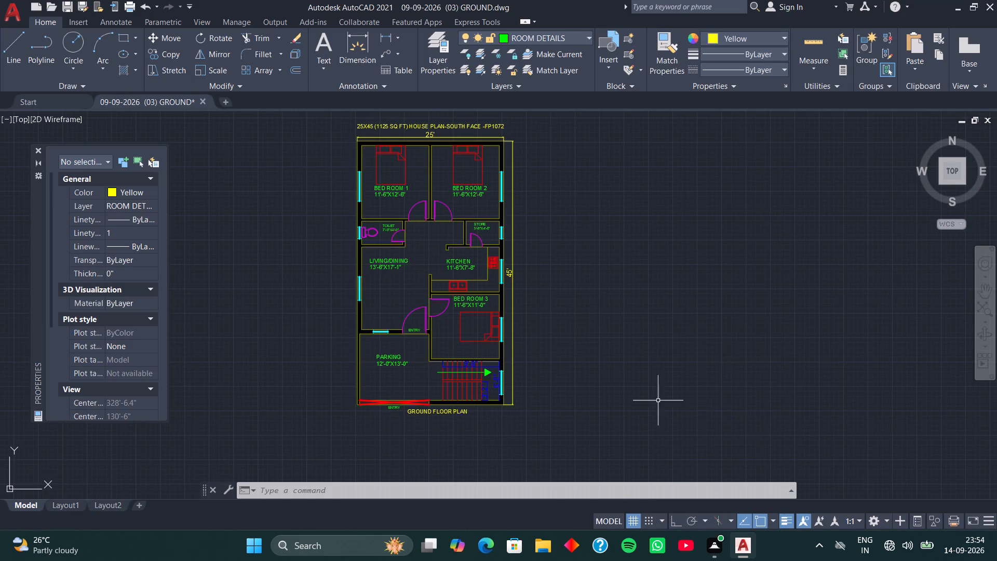
middle_click_drag(436, 268, 457, 297)
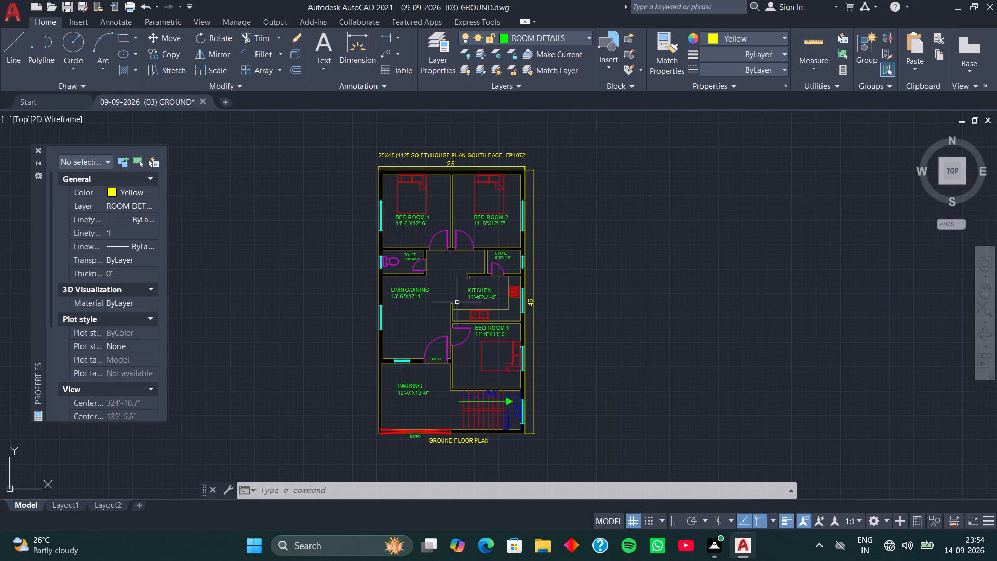
middle_click_drag(457, 313, 459, 299)
Query the drawing's log file path with the LOGFILENAME system variable.
left_click(287, 493)
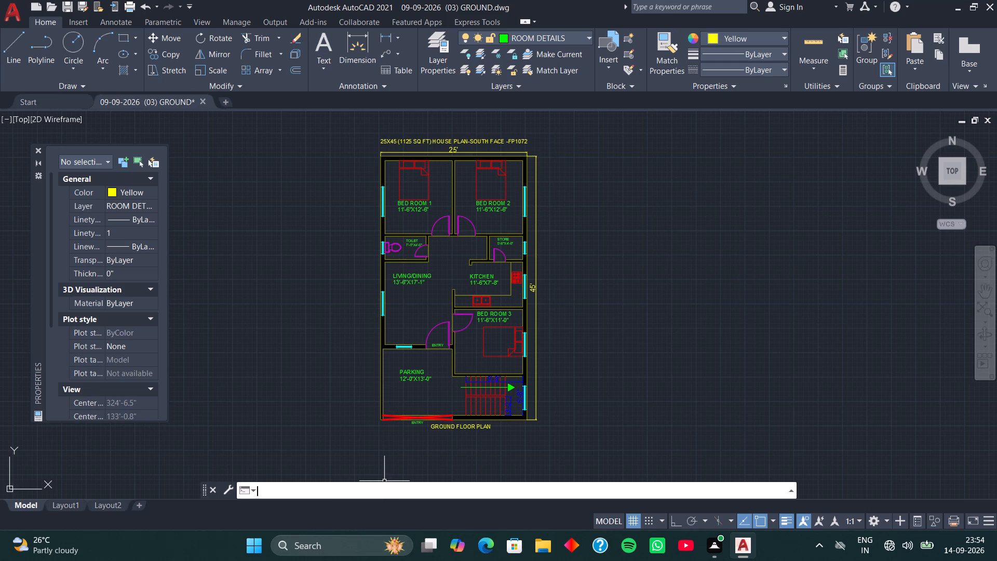
type("LOG")
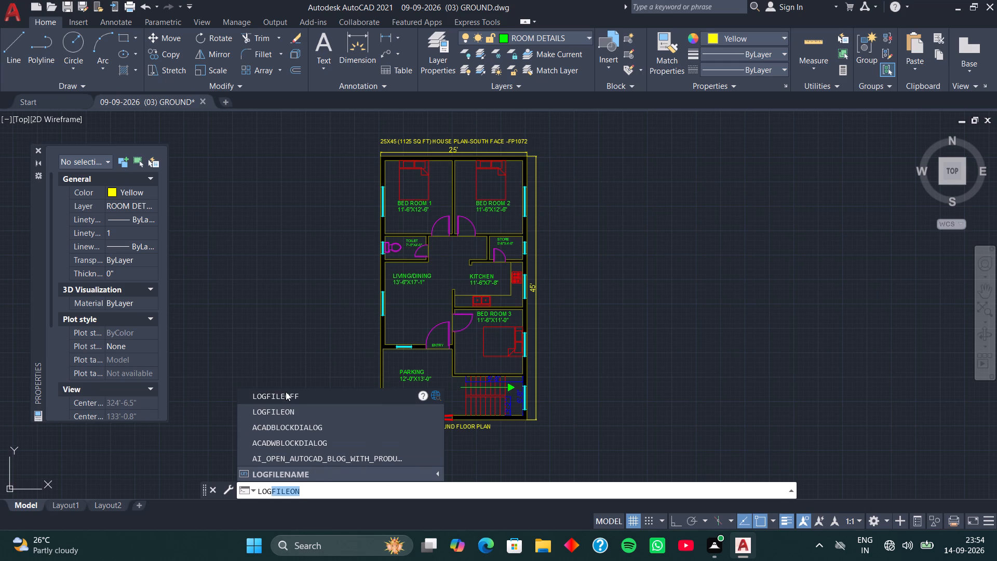
left_click(303, 477)
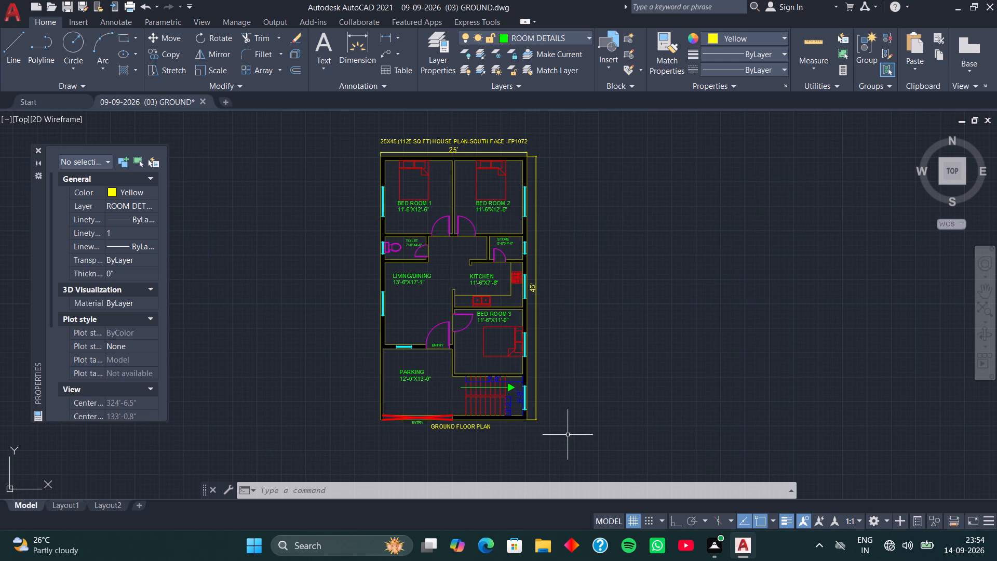
Quit AutoCAD, saving the changes to the ground floor drawing.
left_click(983, 14)
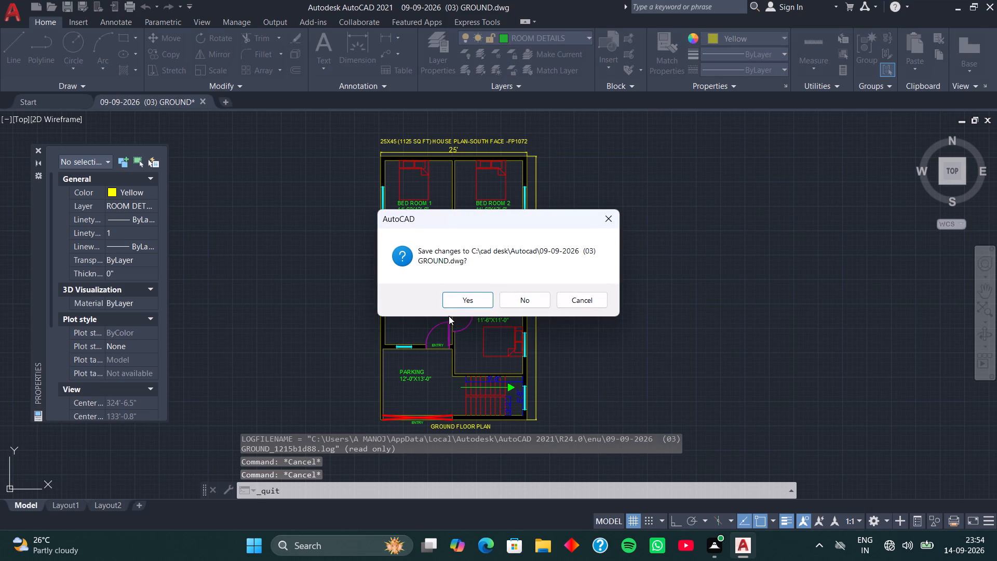
left_click(455, 302)
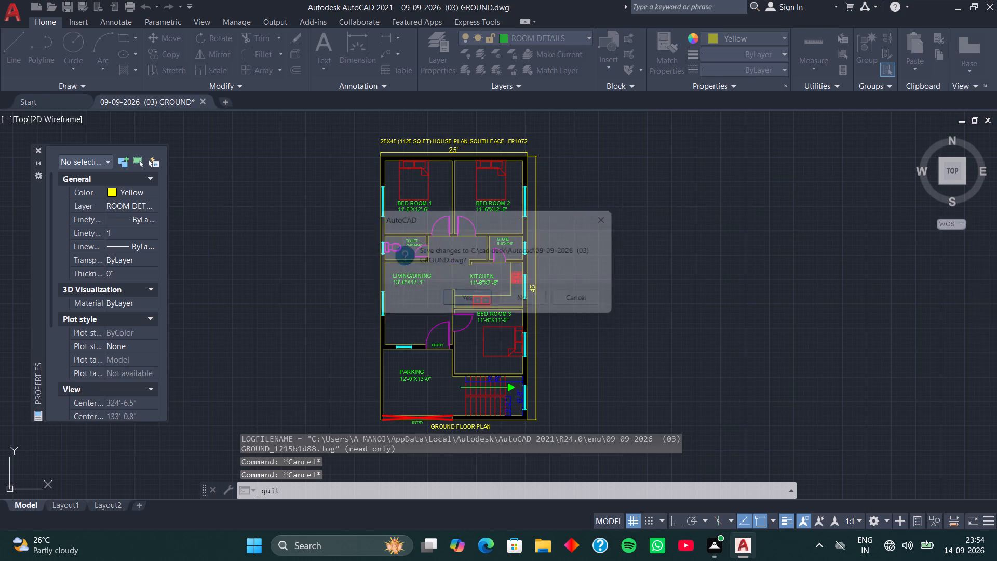